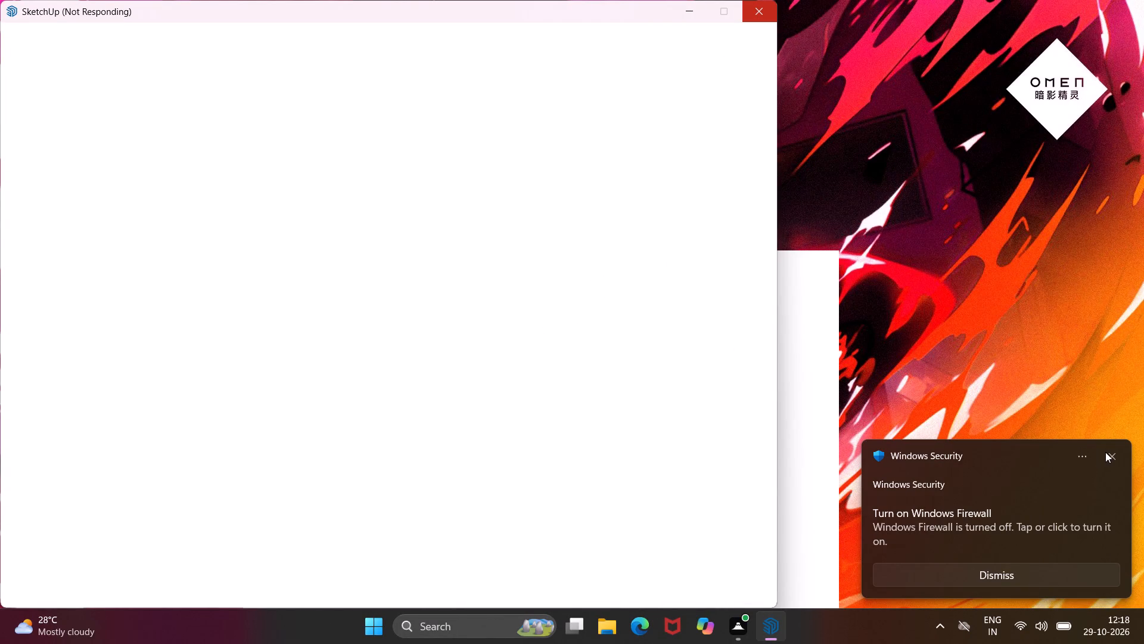
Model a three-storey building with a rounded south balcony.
Dismiss the Windows Security firewall notification.
click(1106, 452)
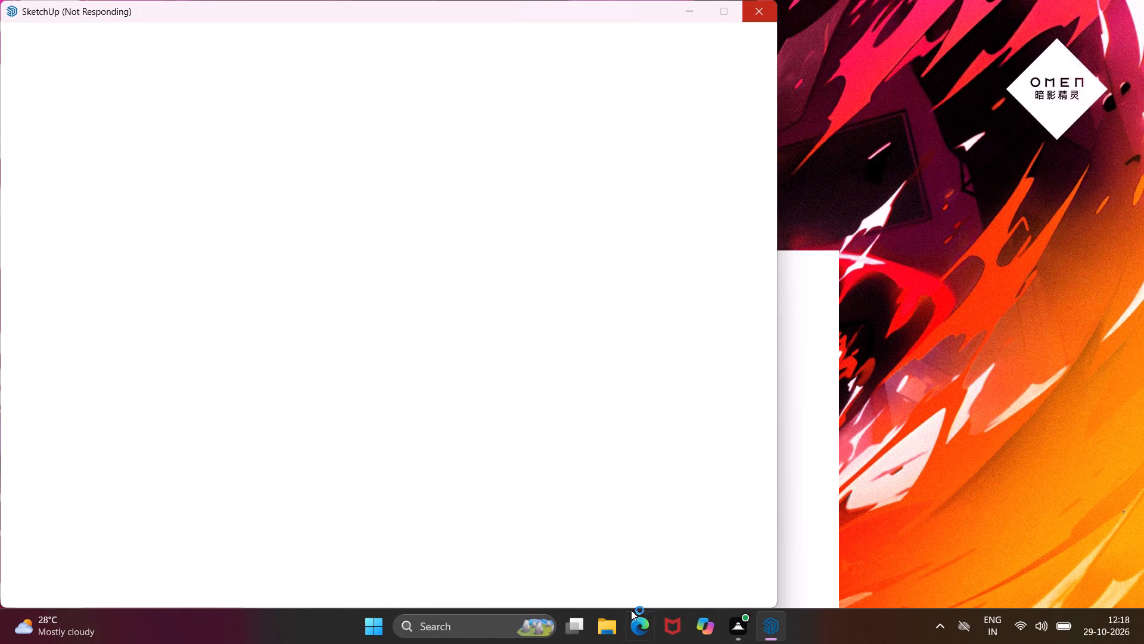
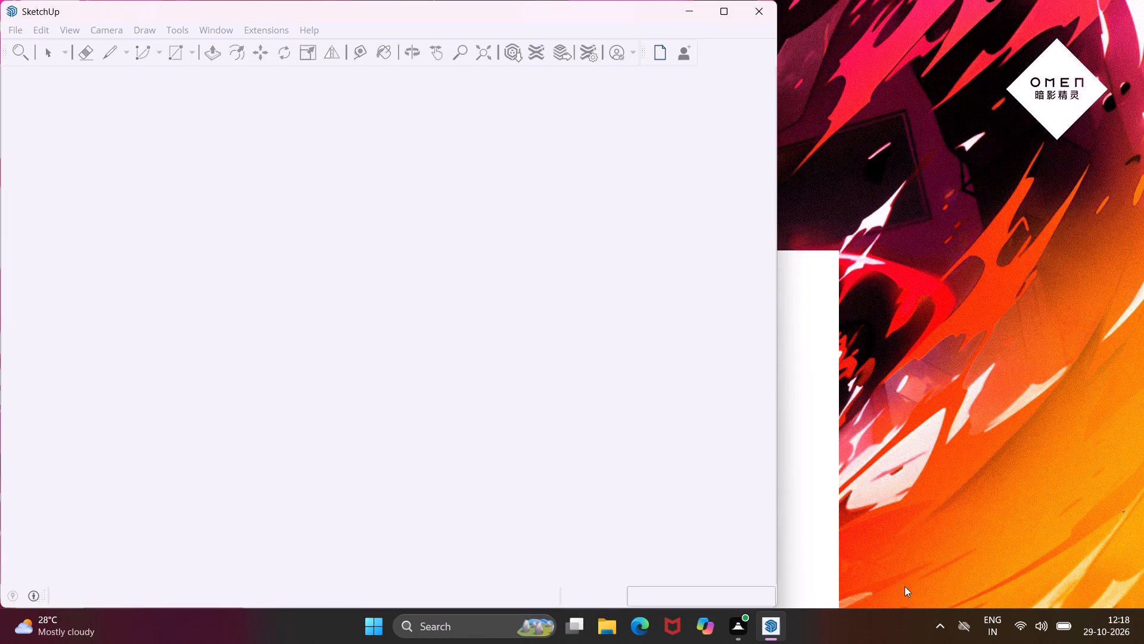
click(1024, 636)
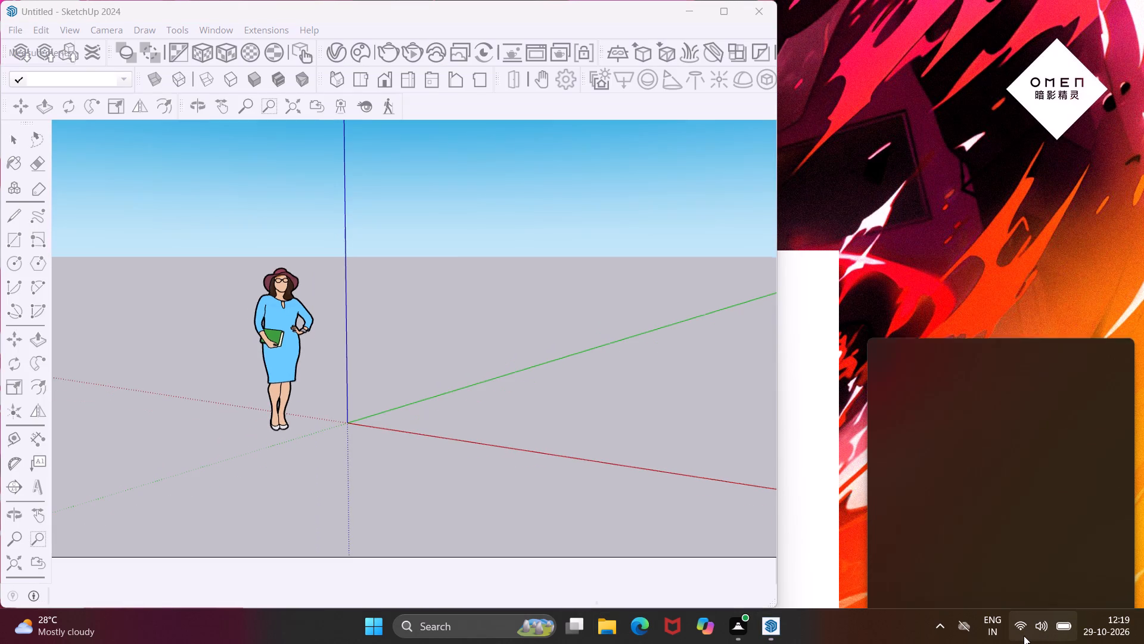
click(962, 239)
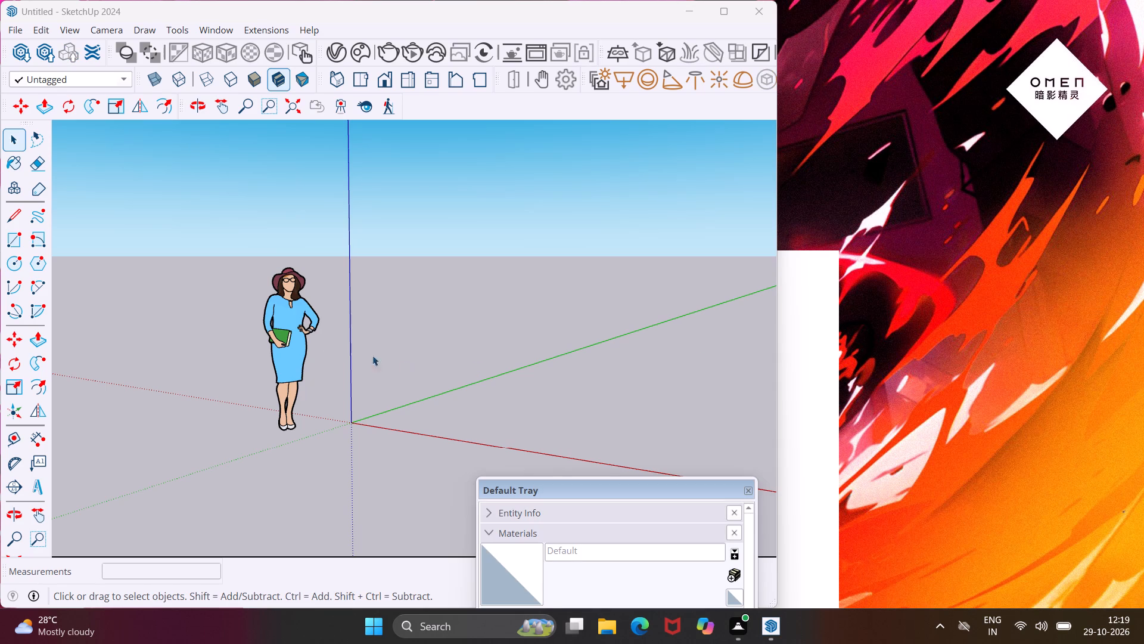
Delete the default scale figure standing near the origin.
drag(321, 257, 249, 466)
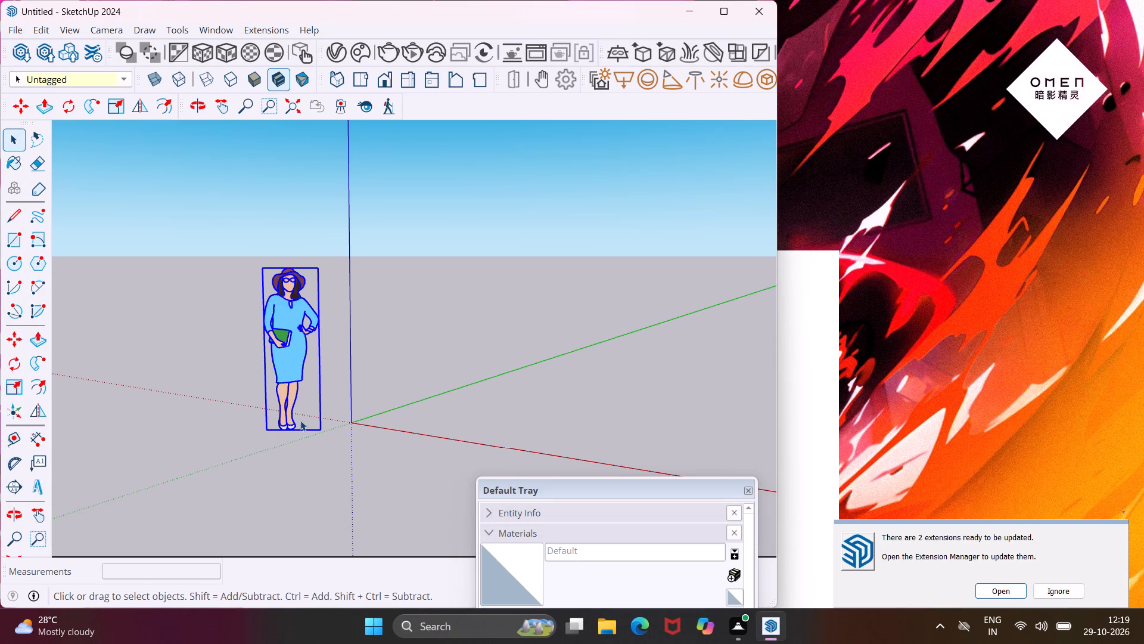
key(Delete)
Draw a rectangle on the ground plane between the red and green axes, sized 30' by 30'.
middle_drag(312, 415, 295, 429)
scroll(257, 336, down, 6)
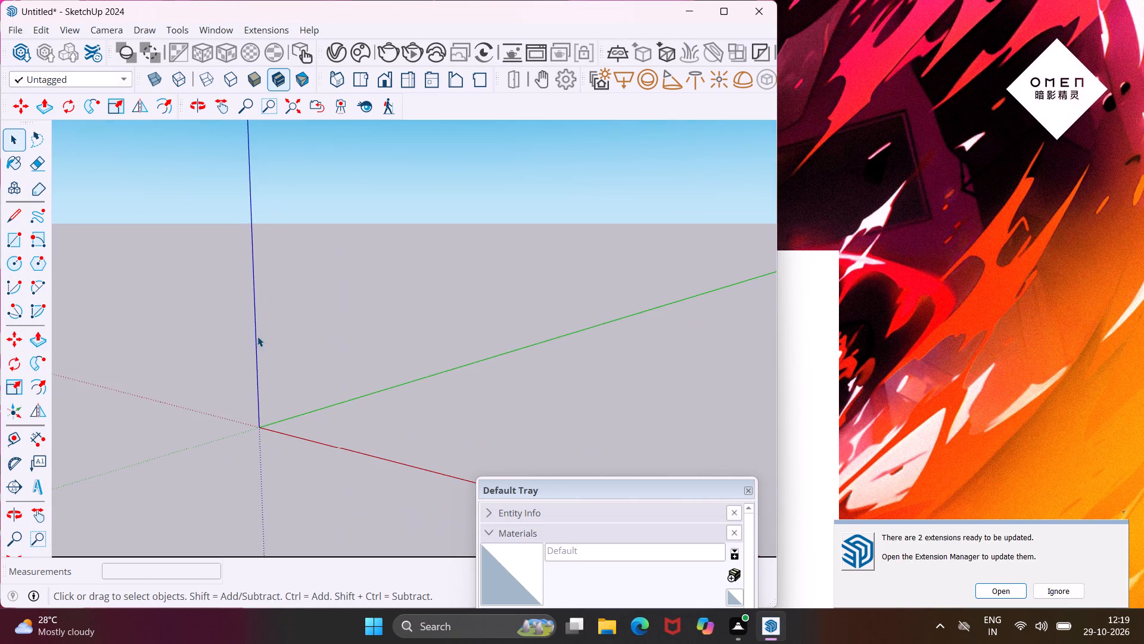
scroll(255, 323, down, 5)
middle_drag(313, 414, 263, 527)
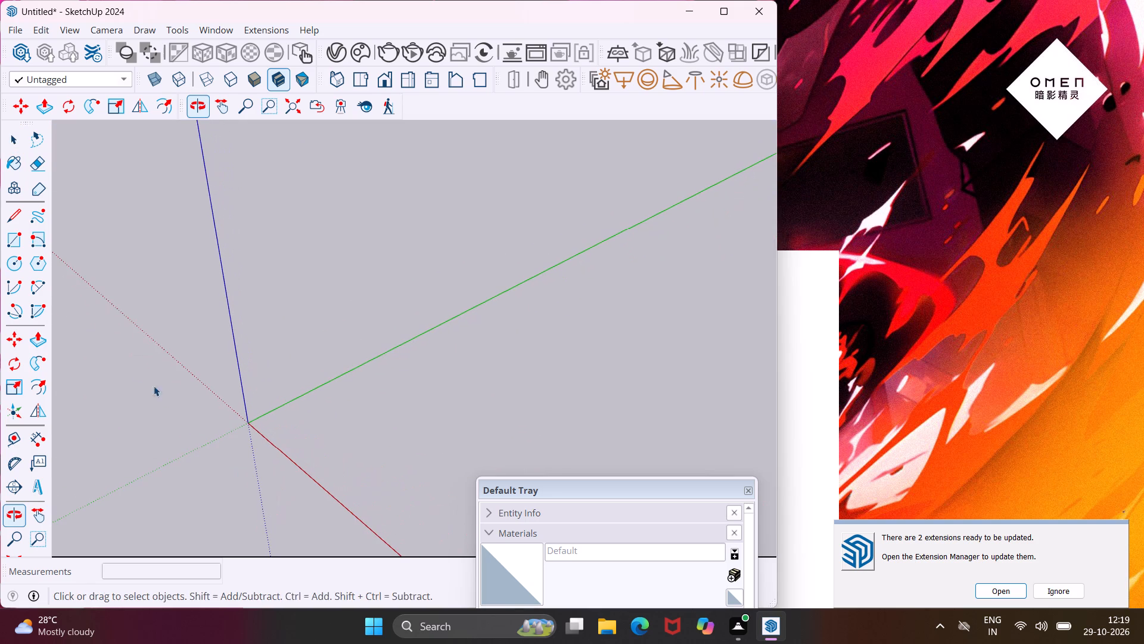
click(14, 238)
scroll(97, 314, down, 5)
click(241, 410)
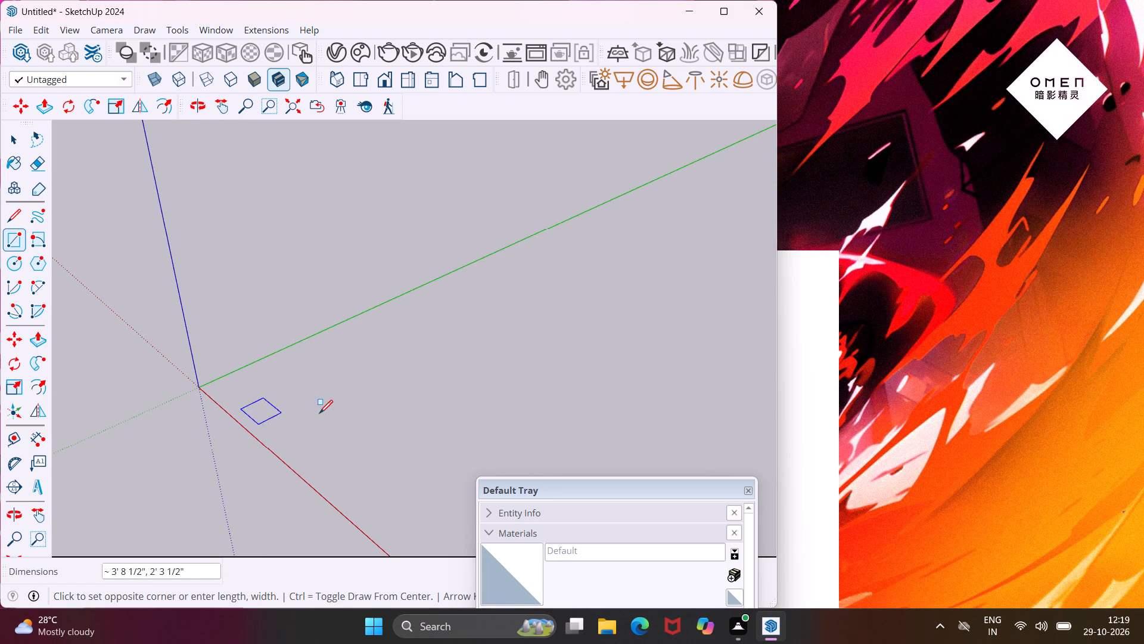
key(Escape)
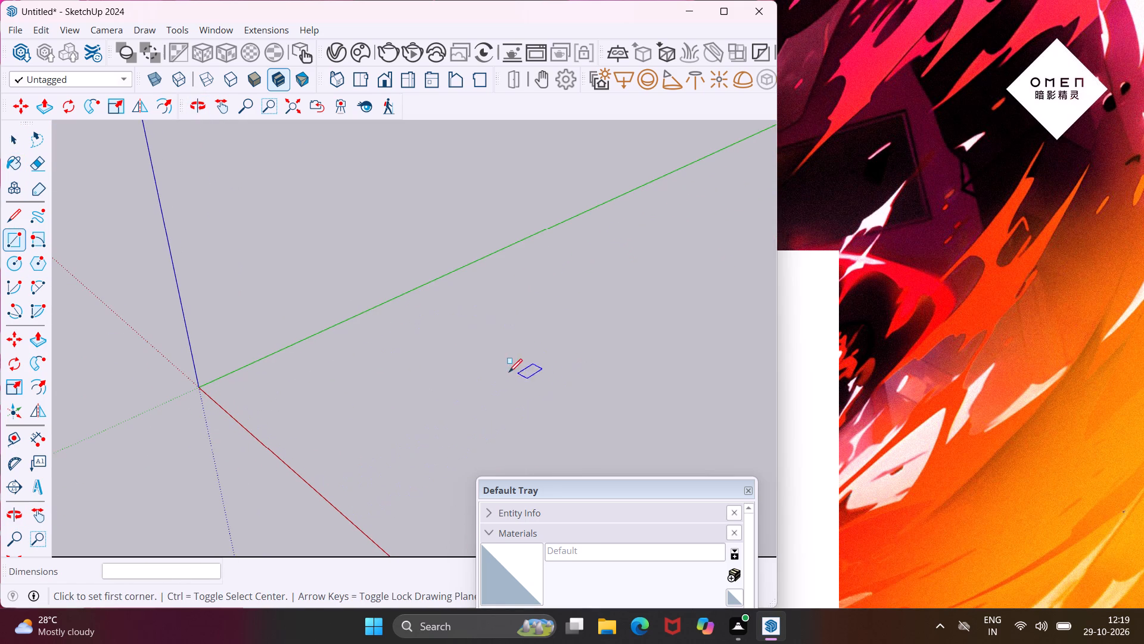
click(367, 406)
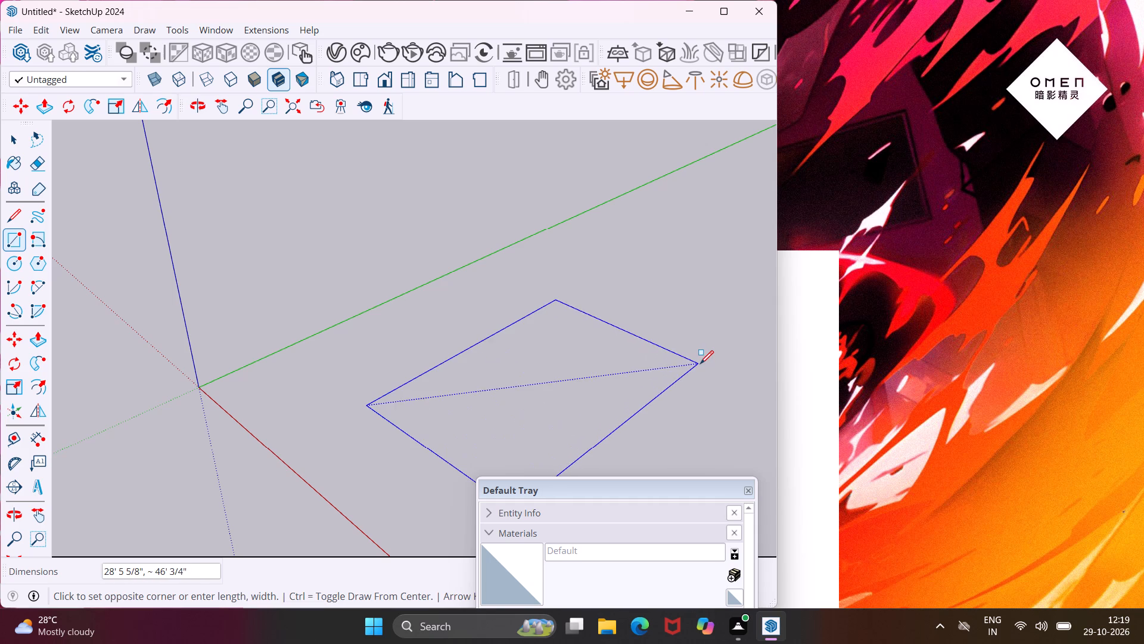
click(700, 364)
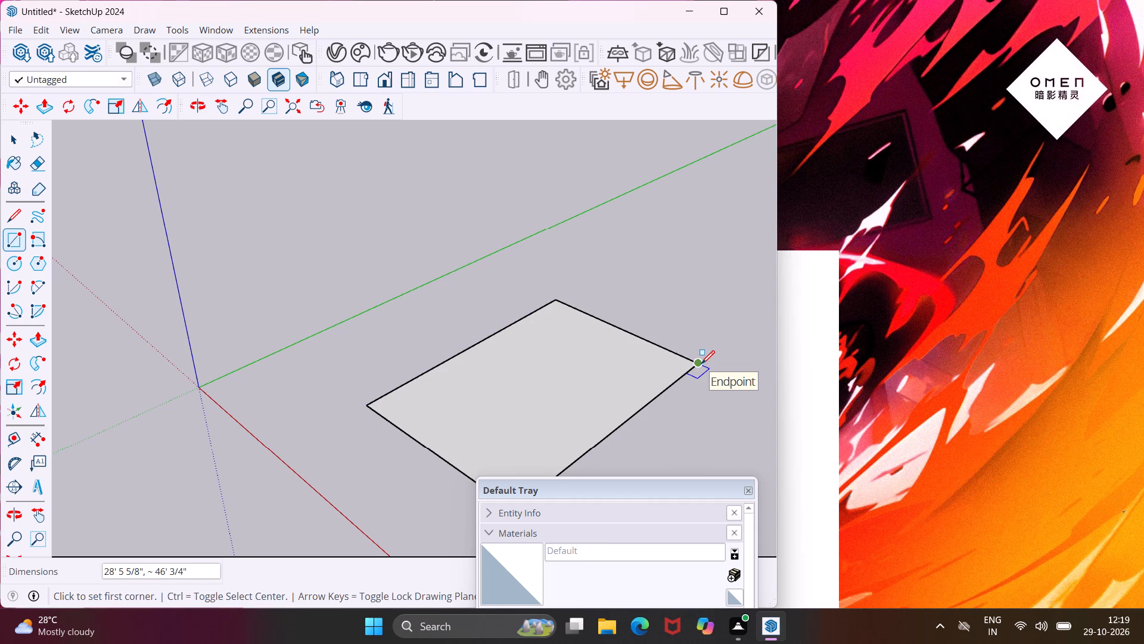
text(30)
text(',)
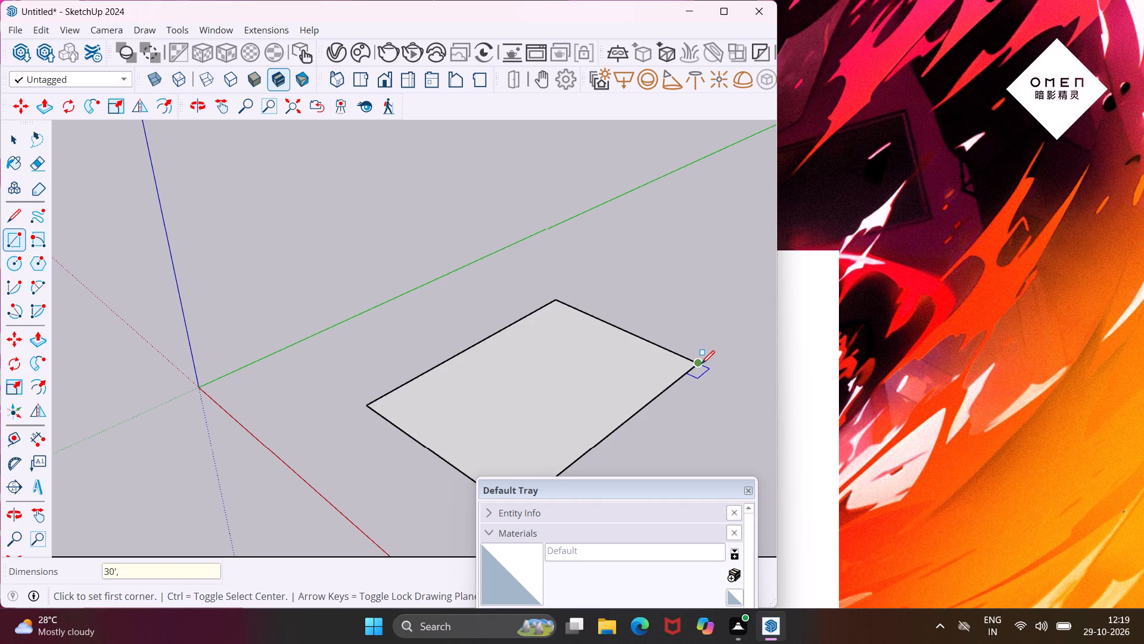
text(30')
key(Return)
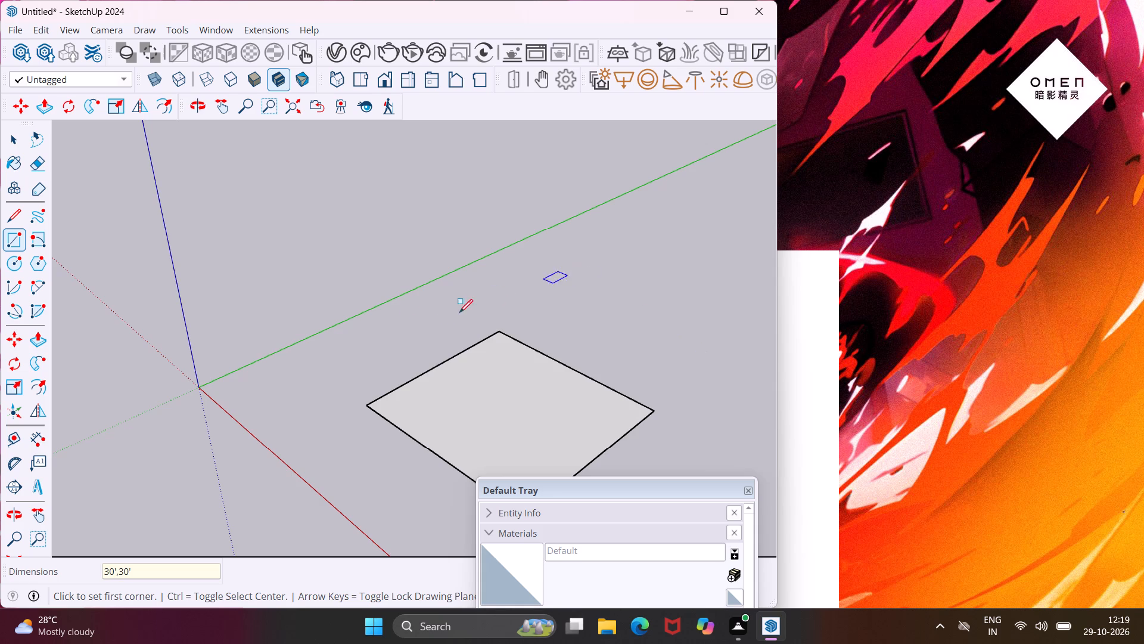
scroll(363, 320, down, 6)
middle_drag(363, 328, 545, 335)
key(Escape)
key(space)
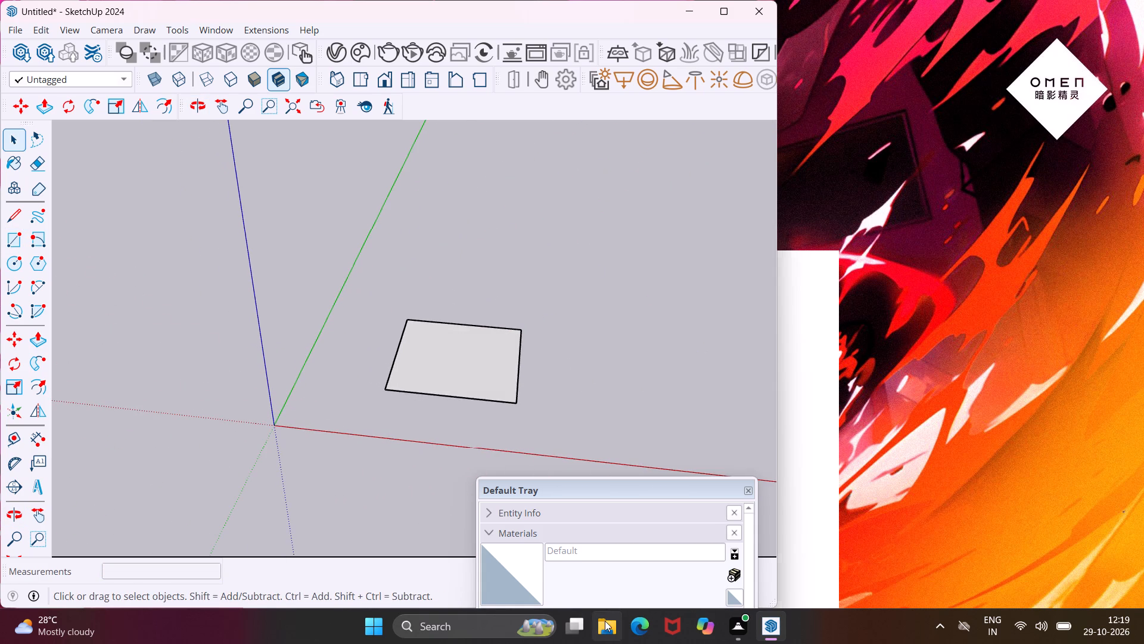
Switch to File Explorer and open the house image c45e0a766be761dcd50c81c9663c881f from the elevation folder in Downloads.
click(605, 621)
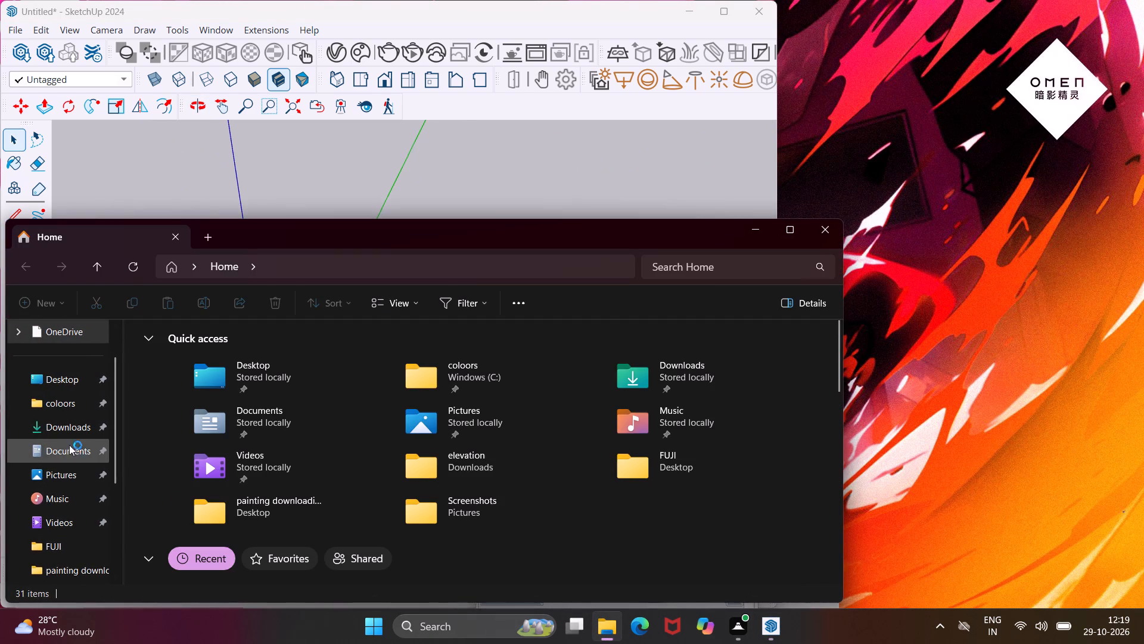
click(69, 429)
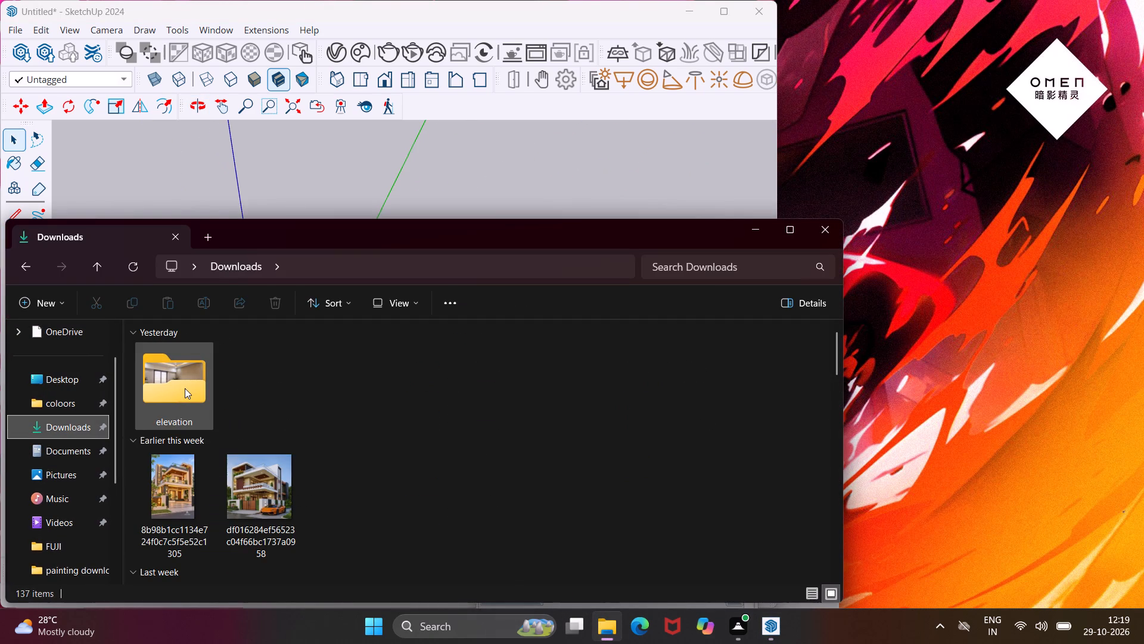
click(185, 388)
click(185, 388)
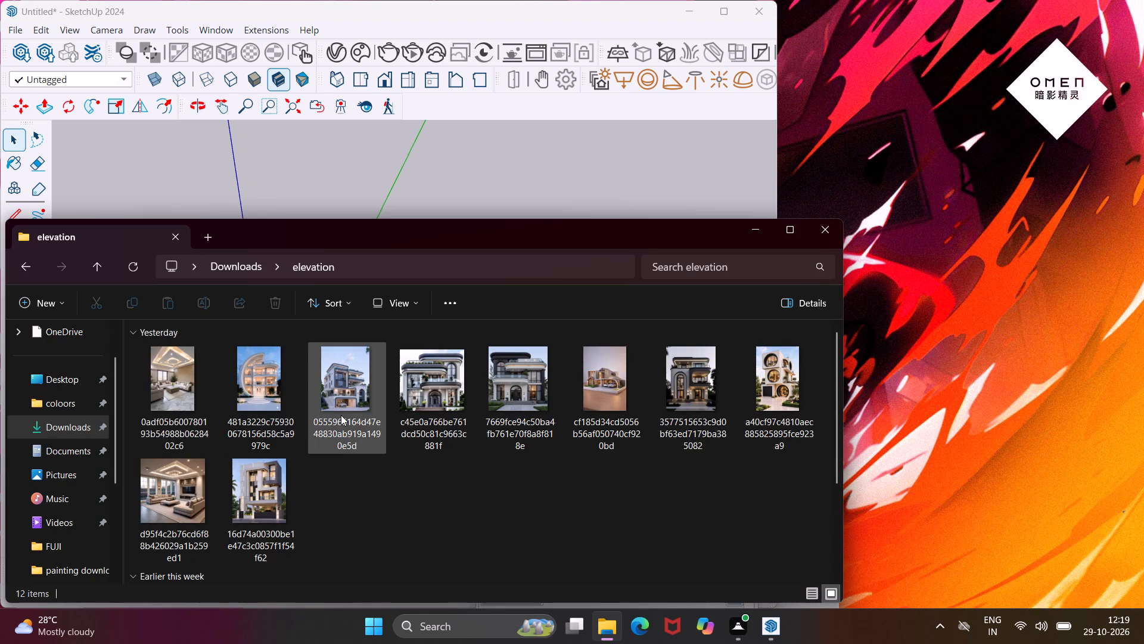
double_click(400, 401)
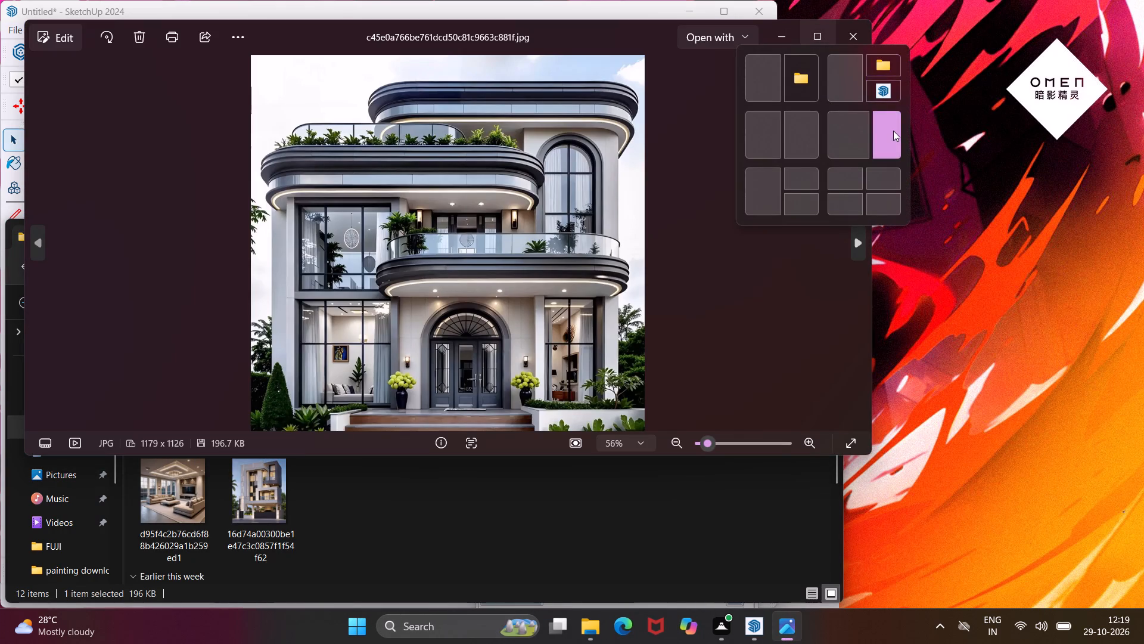
Arrange the reference image and the SketchUp model side by side, giving the image the narrower area.
click(893, 131)
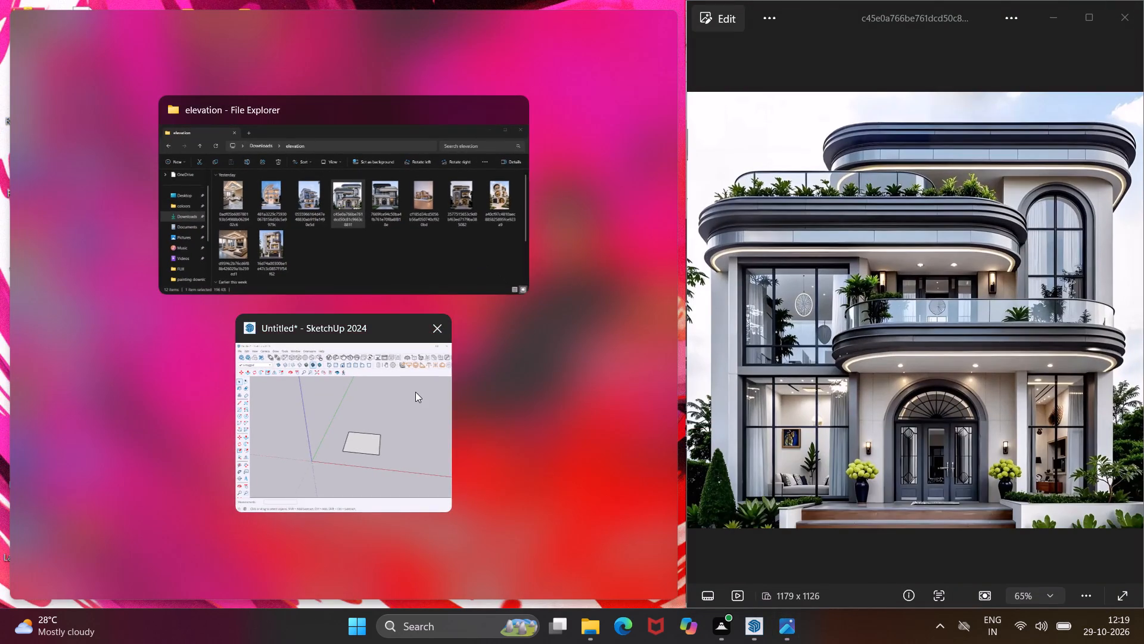
click(415, 394)
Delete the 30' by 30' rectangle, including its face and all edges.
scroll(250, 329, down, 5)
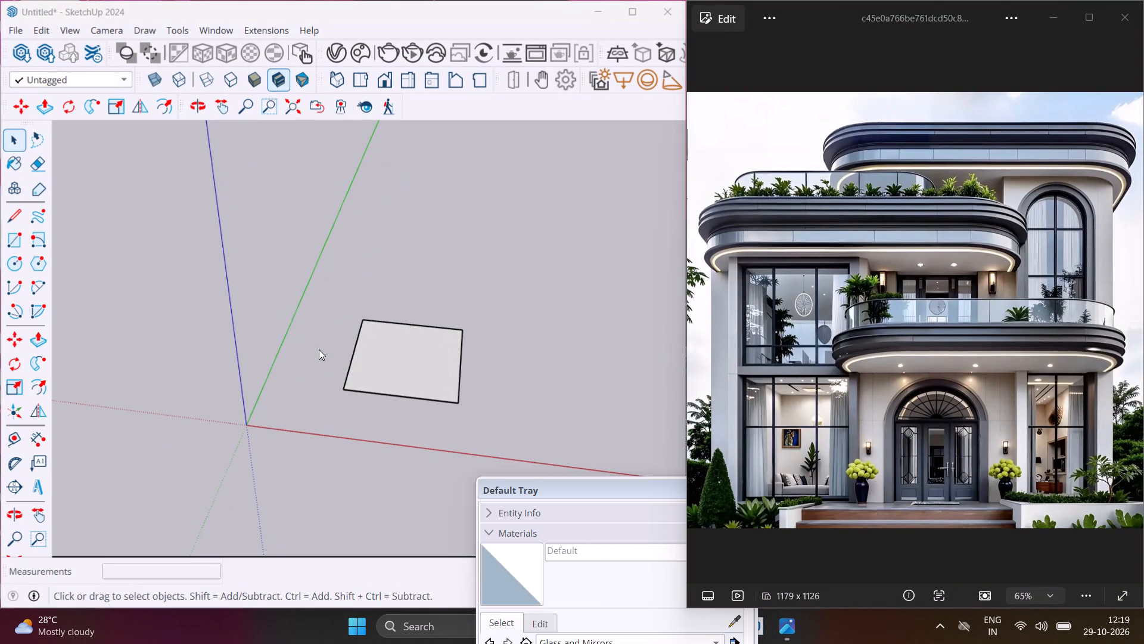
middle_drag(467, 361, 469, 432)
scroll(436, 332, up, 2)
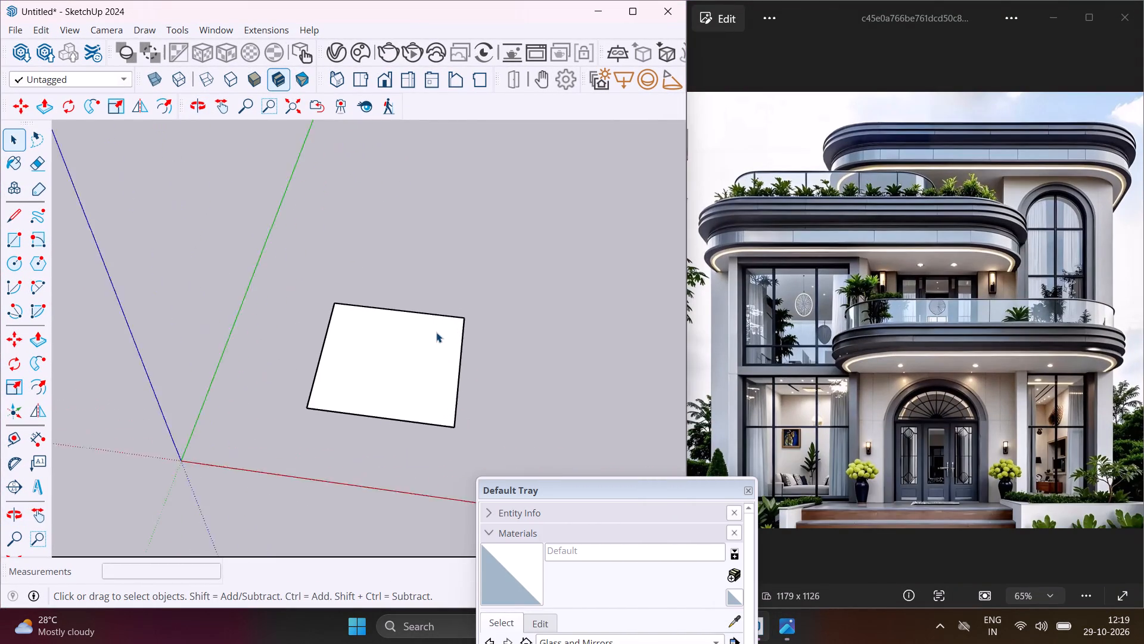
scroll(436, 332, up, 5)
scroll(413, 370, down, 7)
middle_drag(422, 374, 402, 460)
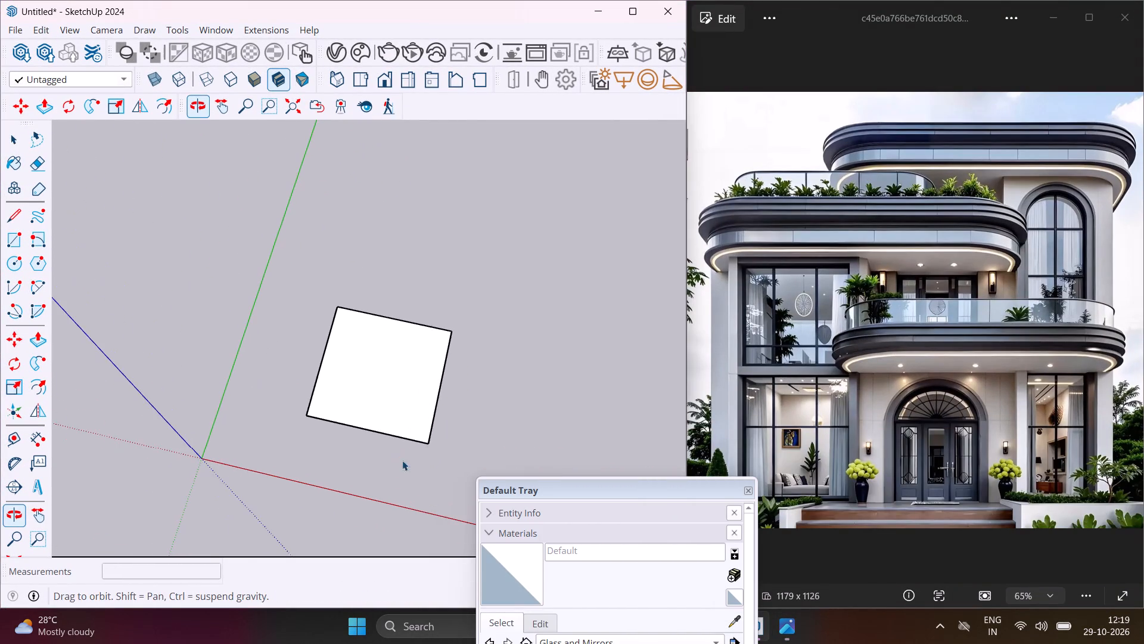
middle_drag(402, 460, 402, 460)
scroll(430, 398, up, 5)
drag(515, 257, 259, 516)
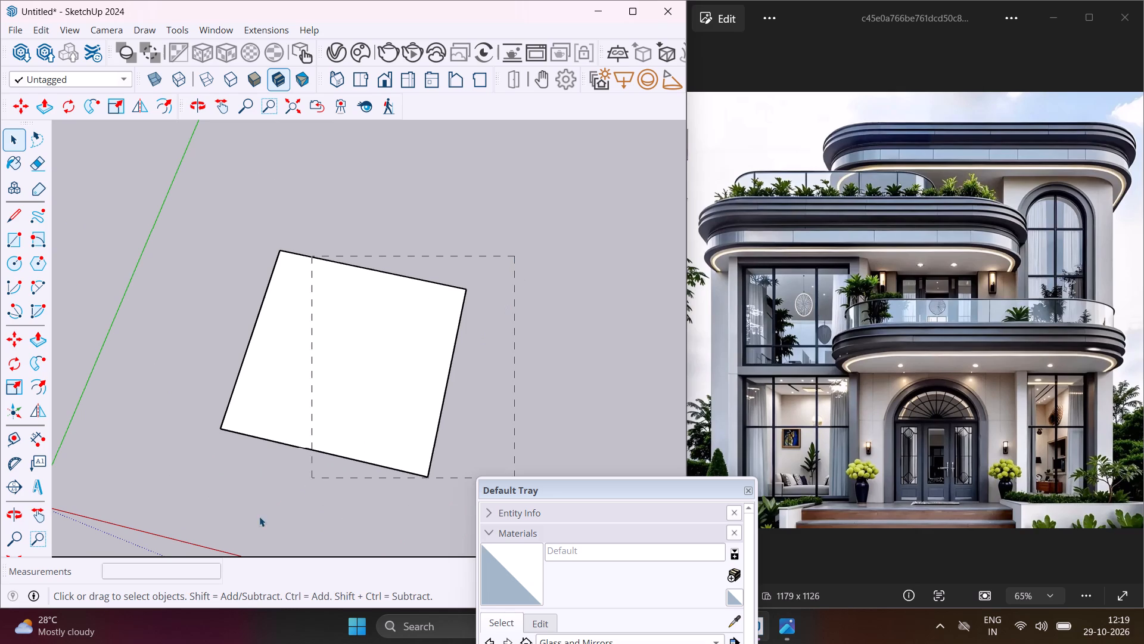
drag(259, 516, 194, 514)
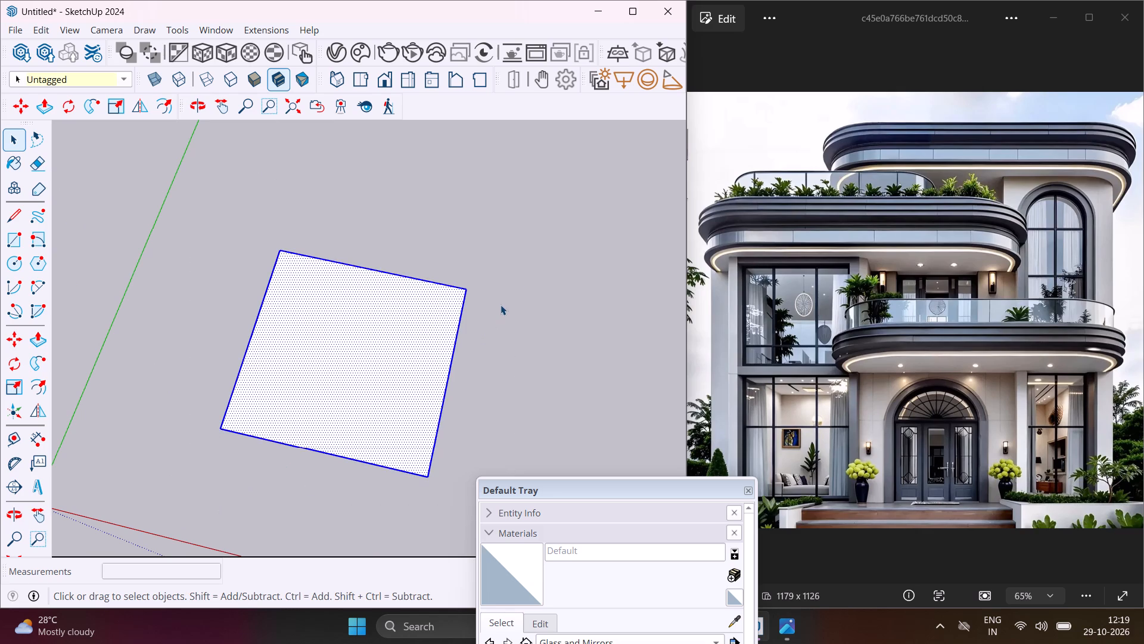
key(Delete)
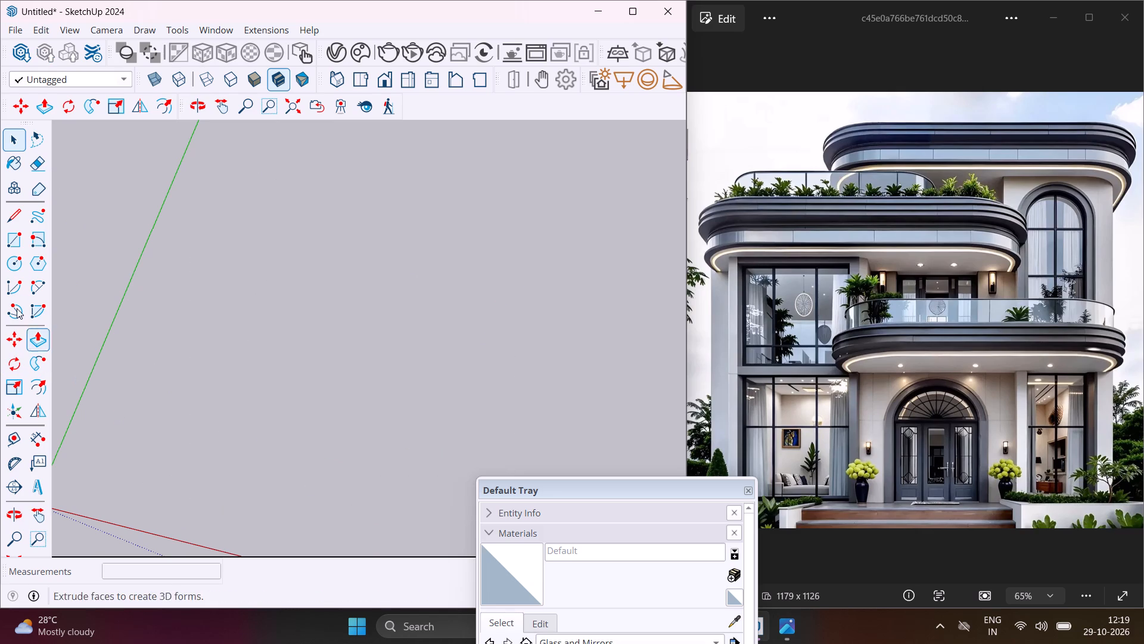
Draw a new rectangle on the ground plane between the red and green axes, sized 40' by 40'.
click(11, 246)
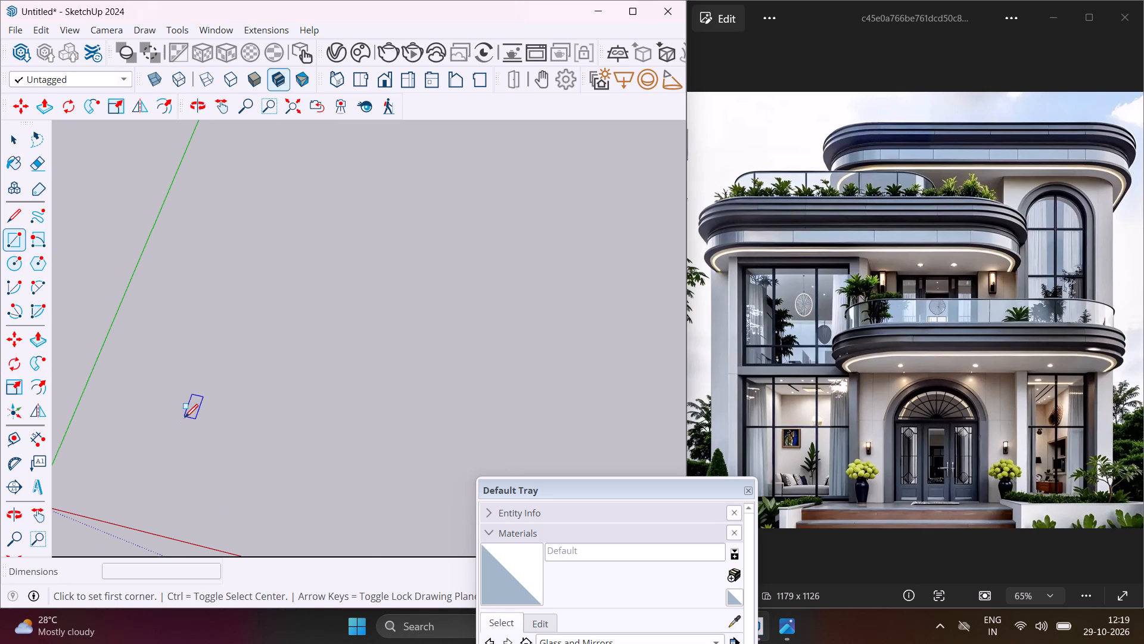
click(185, 417)
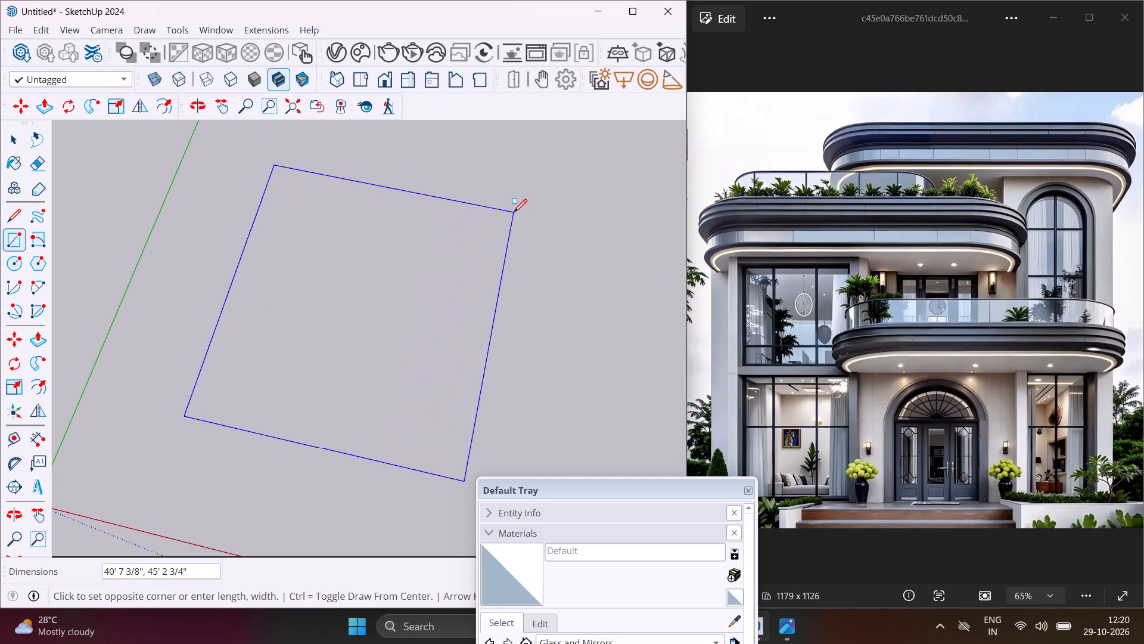
click(515, 212)
text(40)
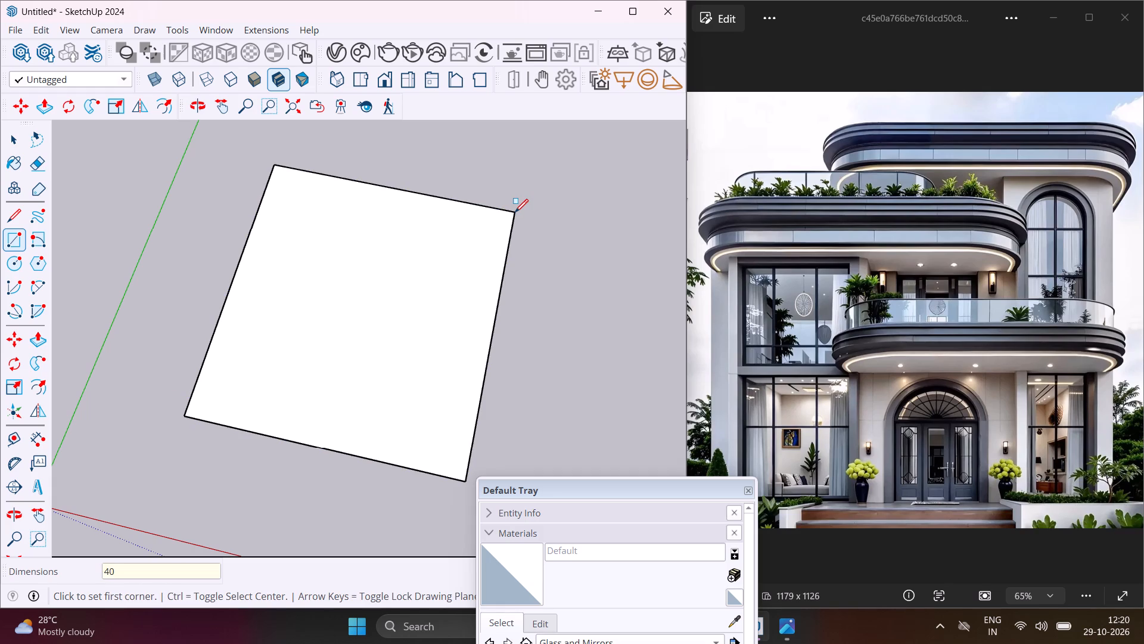
text(',40')
key(Return)
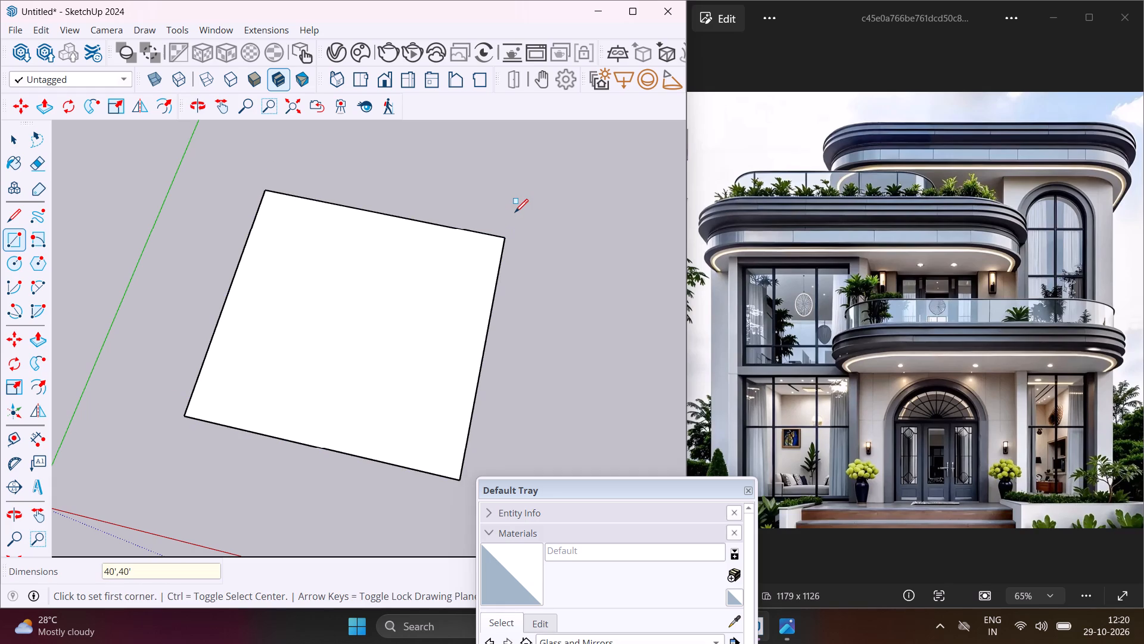
key(Escape)
key(space)
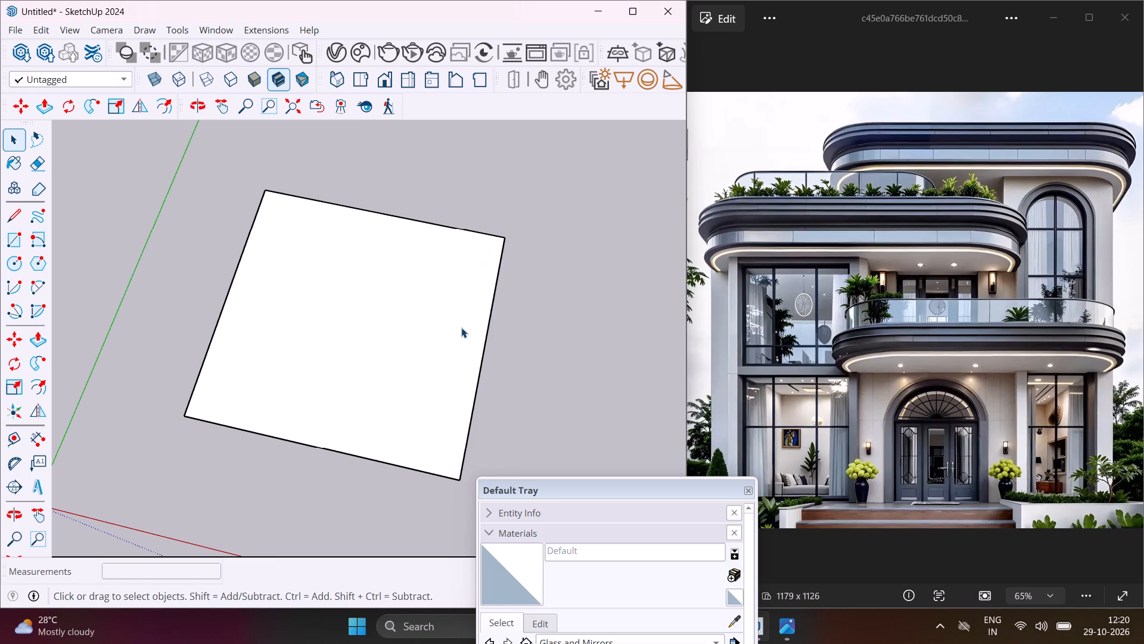
Place a guide line 9" inside the square, parallel to its edge nearest the green axis.
scroll(461, 327, up, 3)
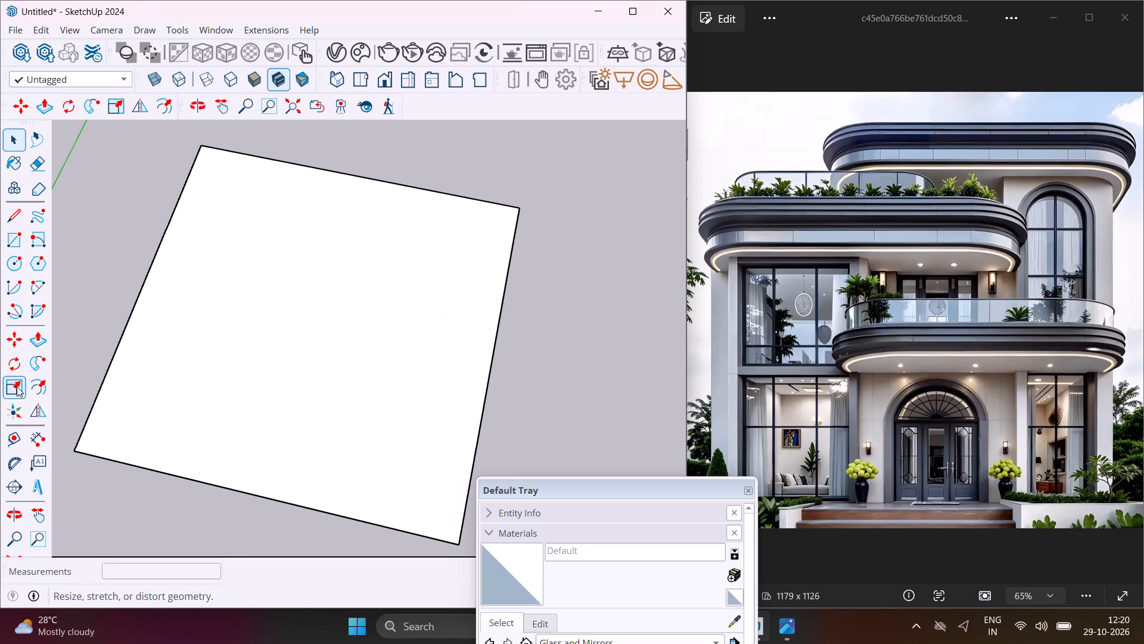
click(15, 434)
scroll(127, 320, up, 2)
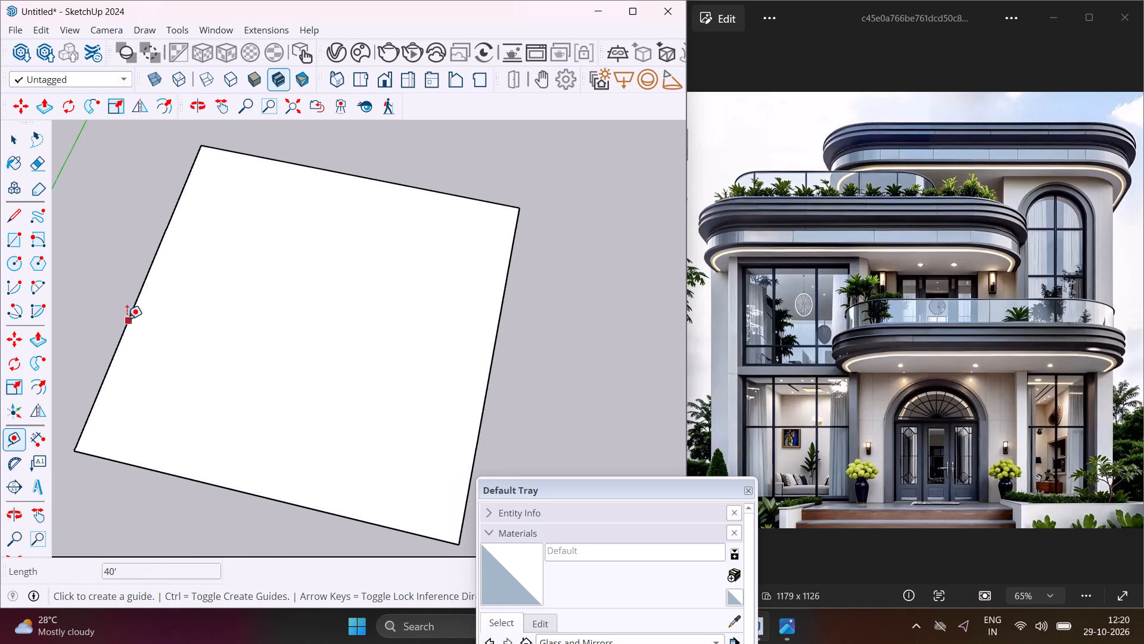
scroll(127, 319, up, 2)
click(129, 328)
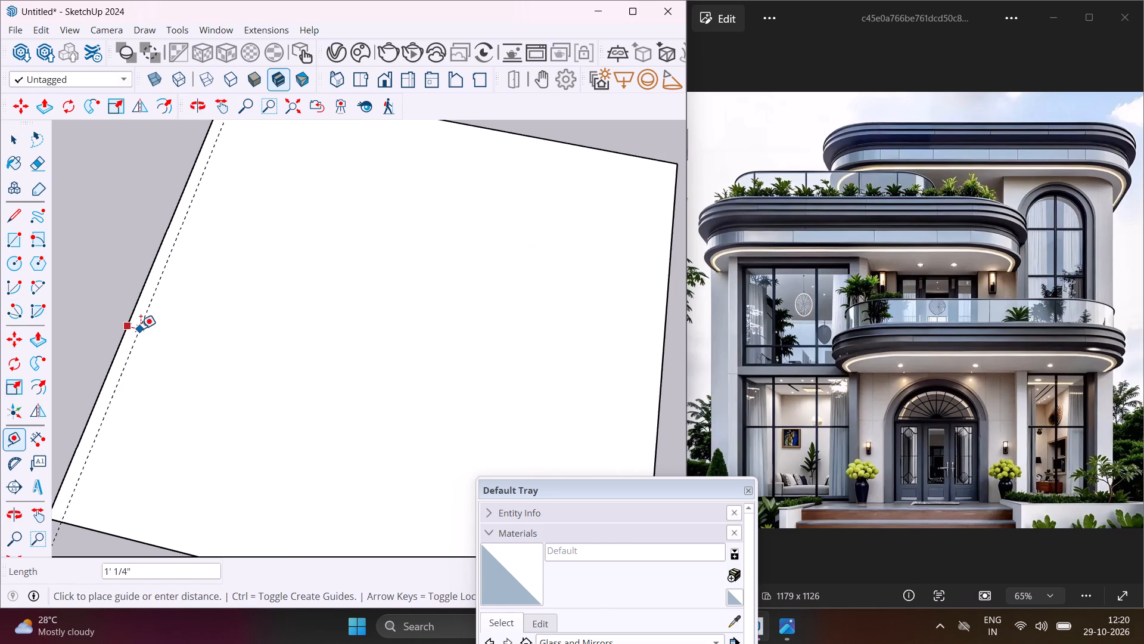
text(9")
key(Return)
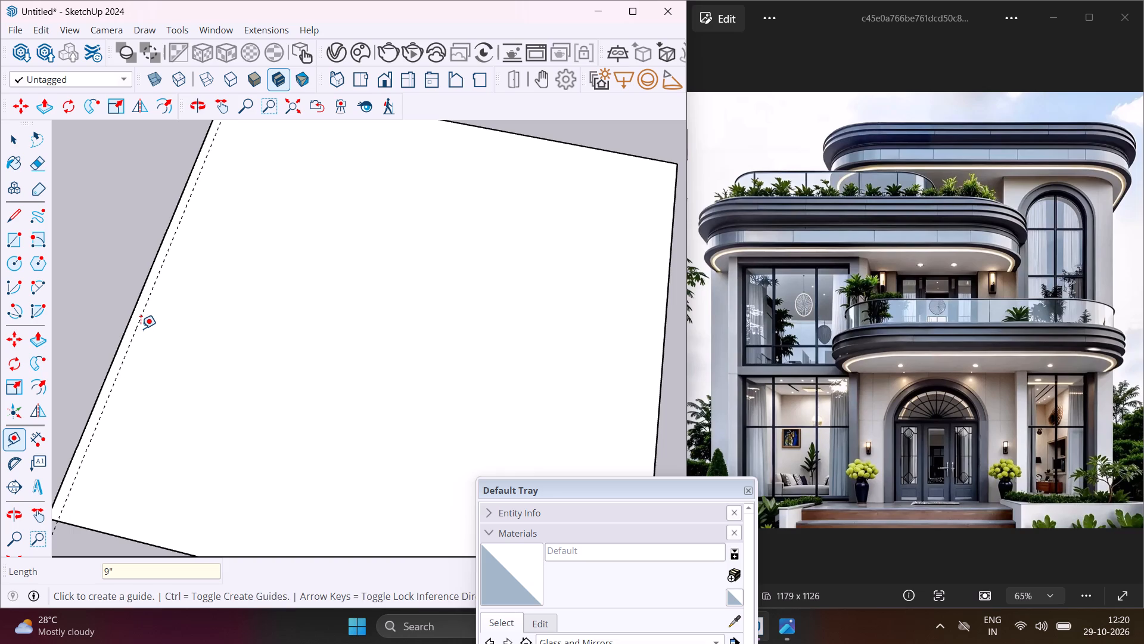
Place a guide line 9" inside the square, parallel to its edge nearest the red axis.
scroll(141, 329, down, 5)
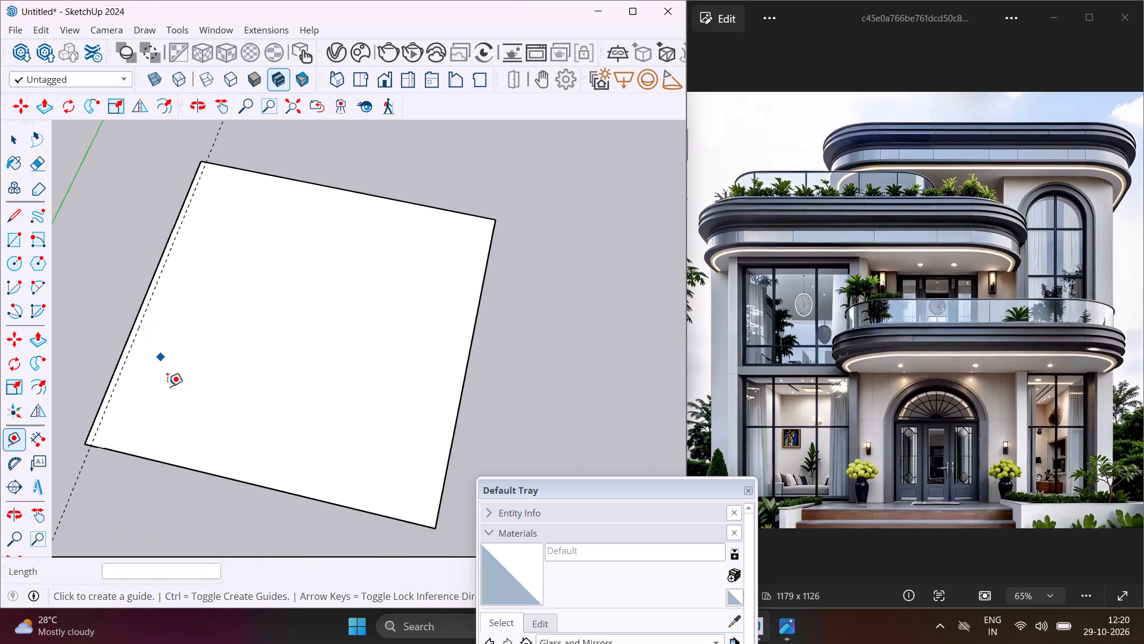
scroll(181, 457, up, 3)
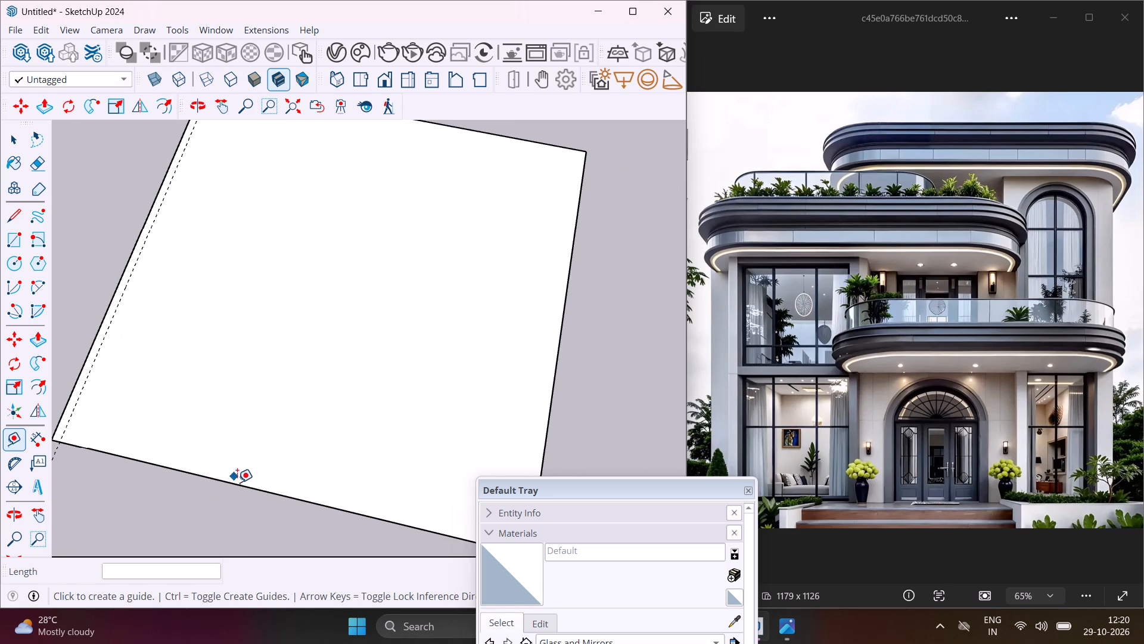
click(229, 487)
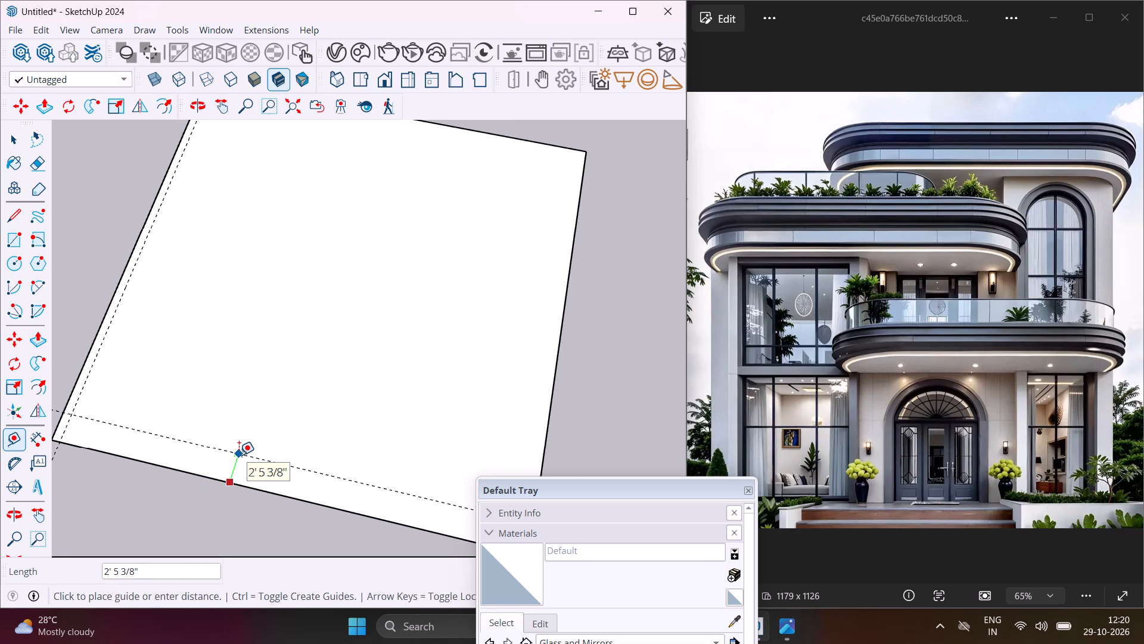
text(9")
key(Return)
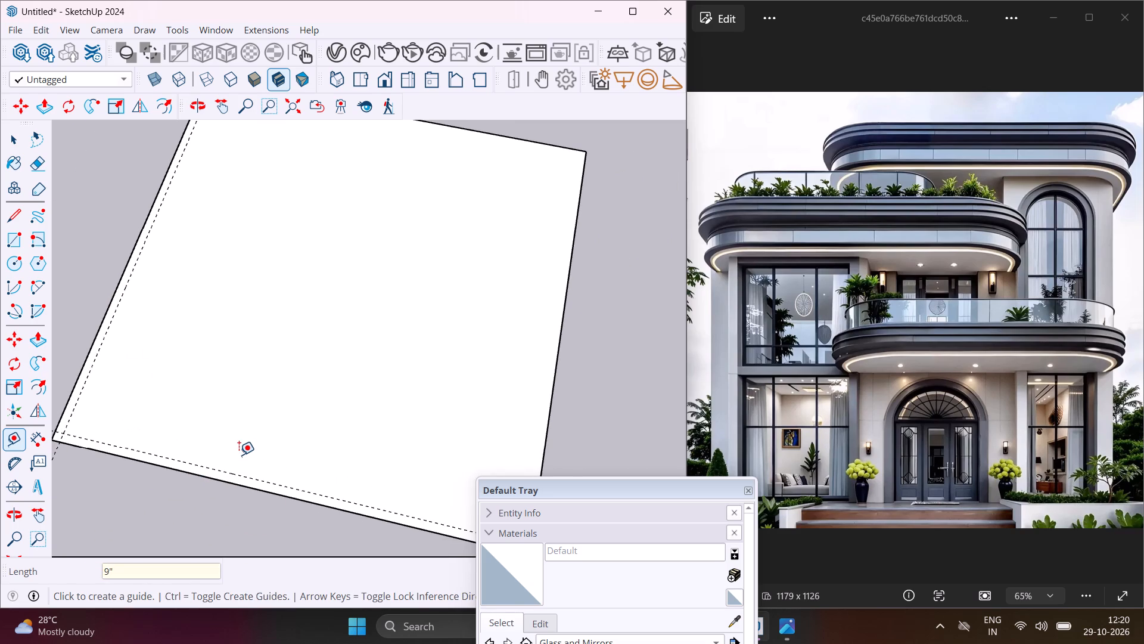
Place a guide line 9" inside the square, parallel to its edge farthest from the green axis.
scroll(187, 416, down, 4)
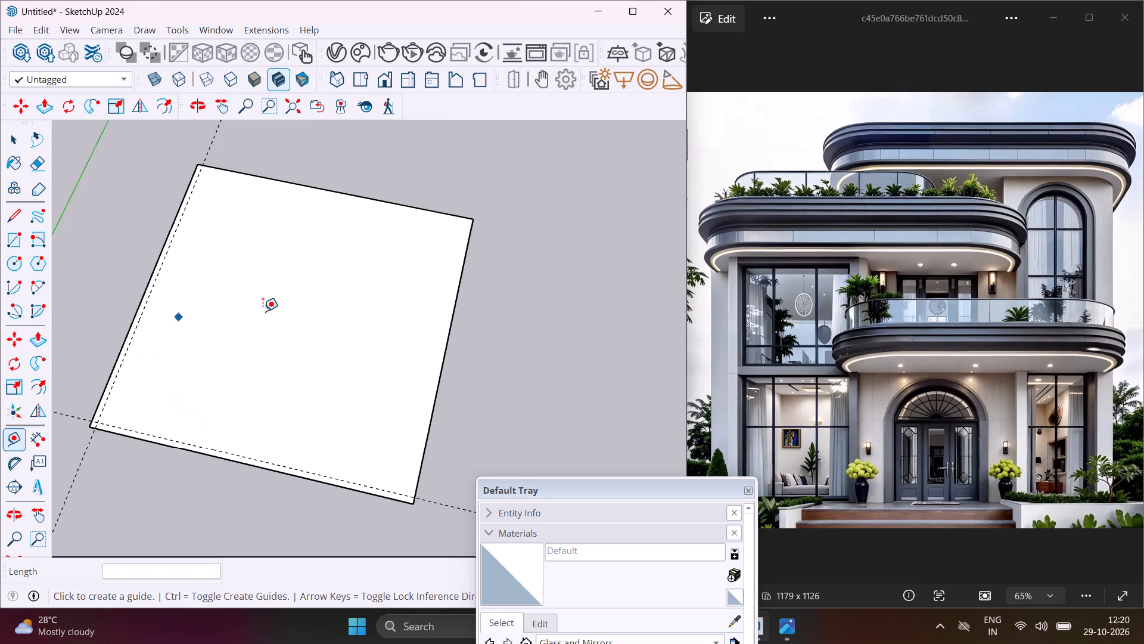
scroll(402, 435, up, 6)
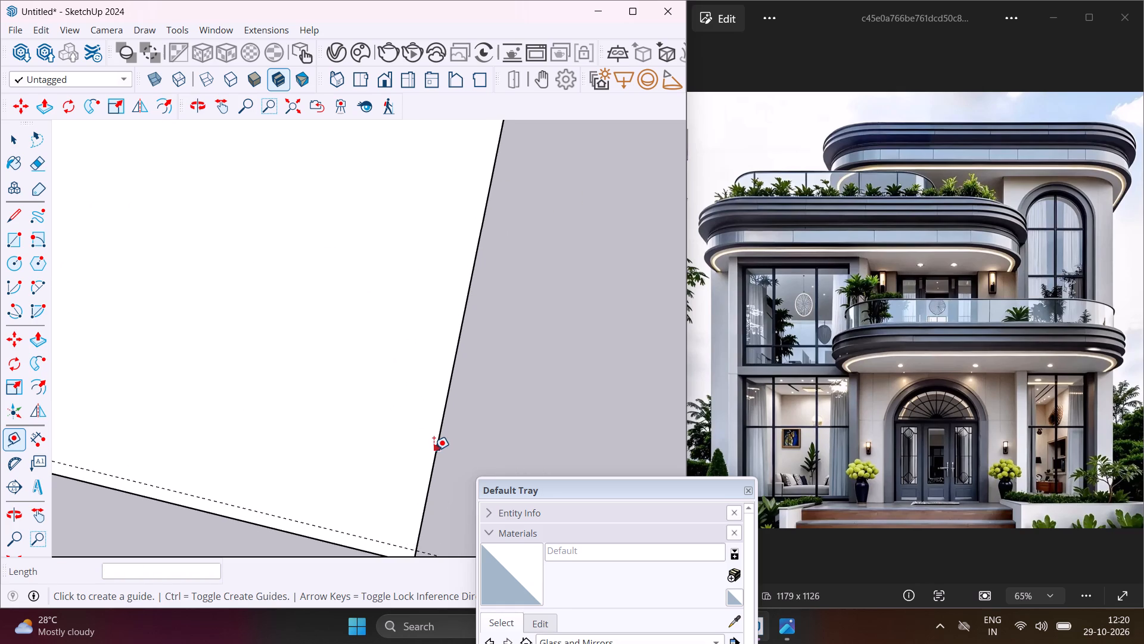
click(434, 450)
text(9")
key(Return)
Place a guide line 9" inside the square, parallel to its edge farthest from the red axis.
scroll(385, 438, down, 5)
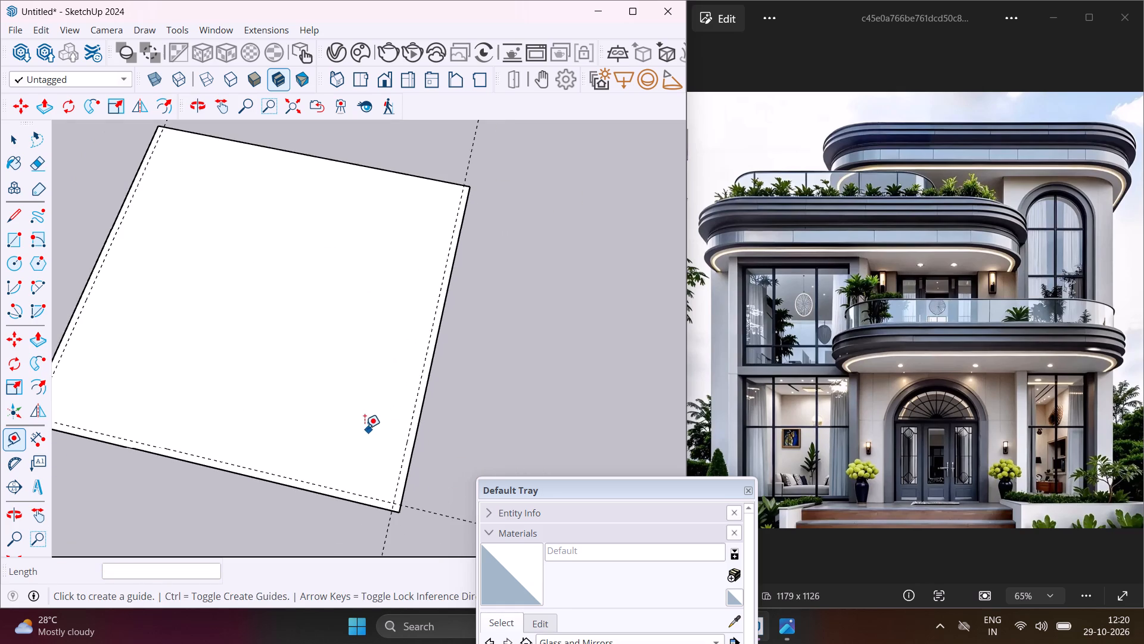
scroll(434, 154, up, 9)
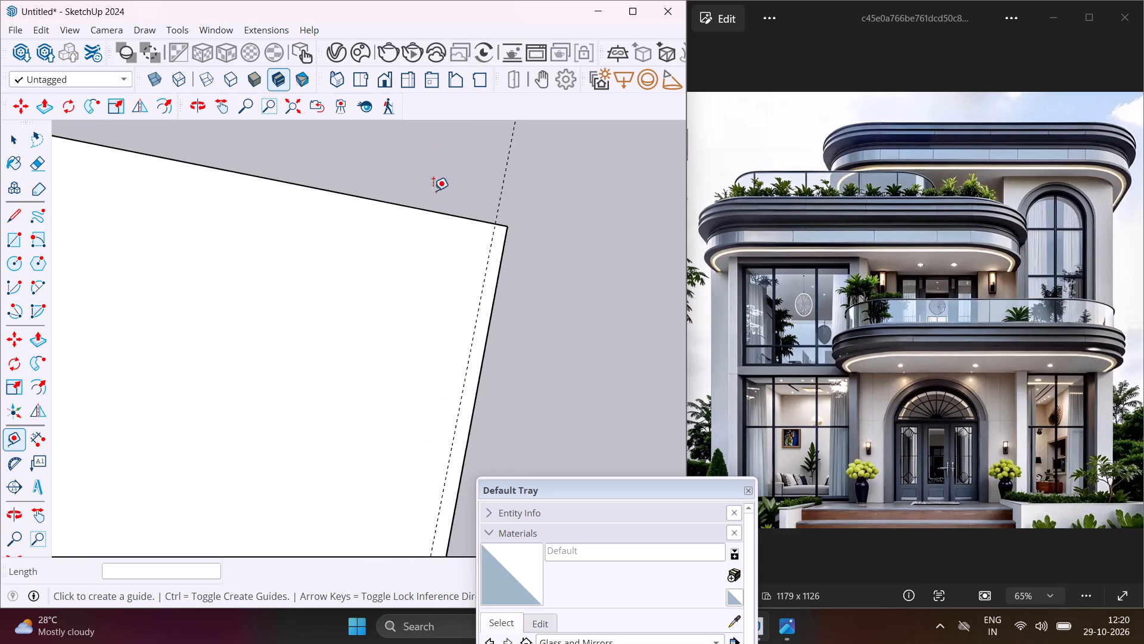
click(464, 216)
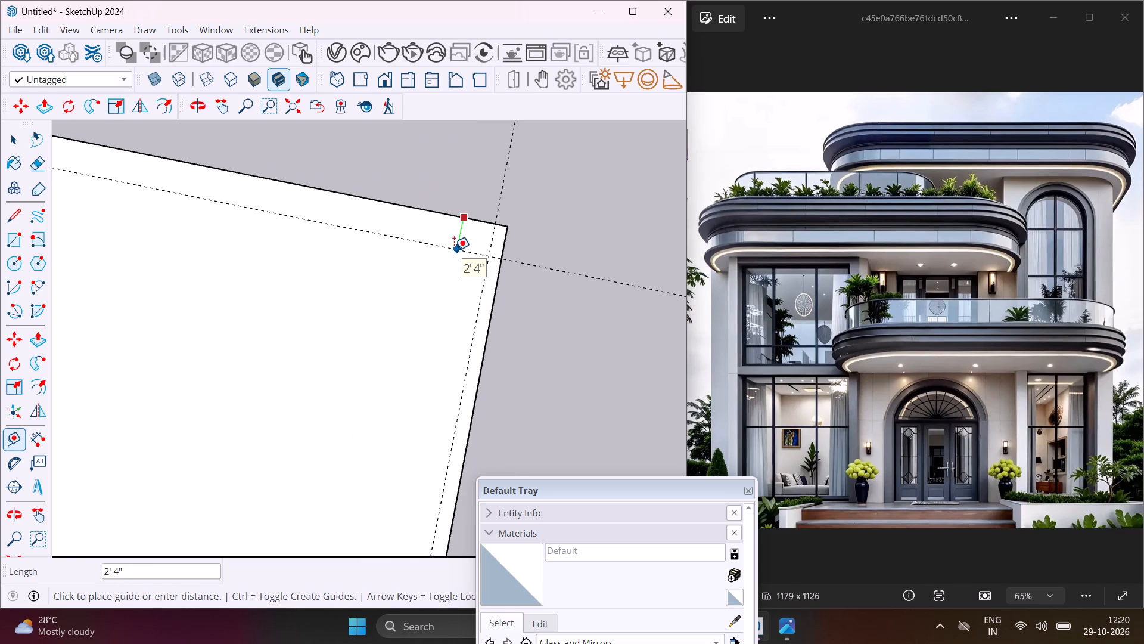
text(9")
key(Return)
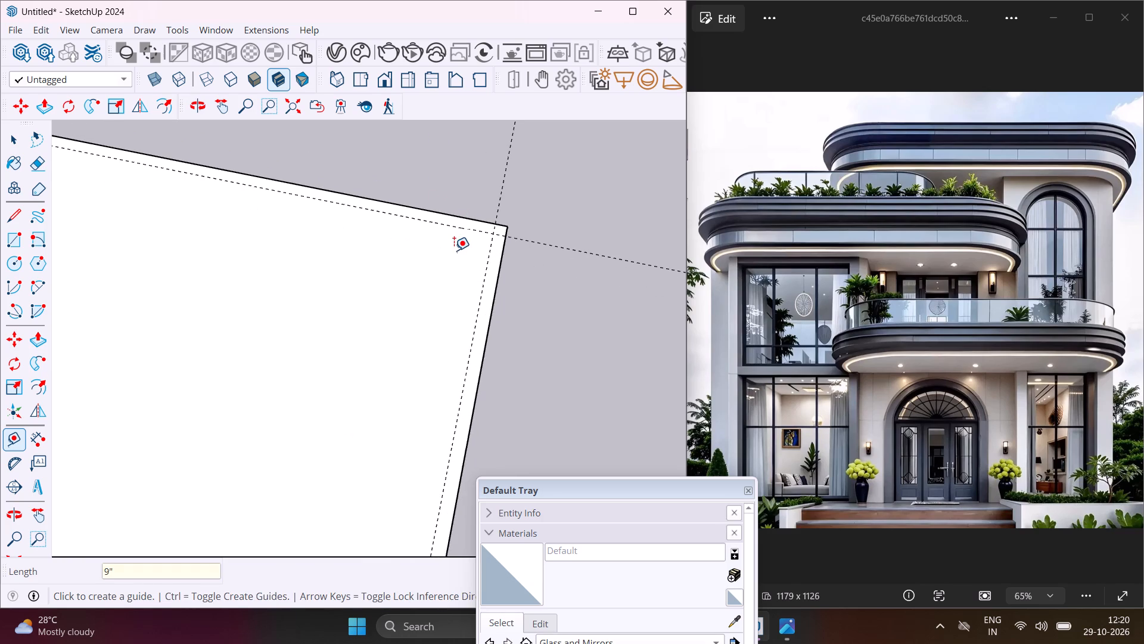
Place a guide line 12' inward from the 9" guide along the side nearest the green axis.
scroll(457, 250, down, 9)
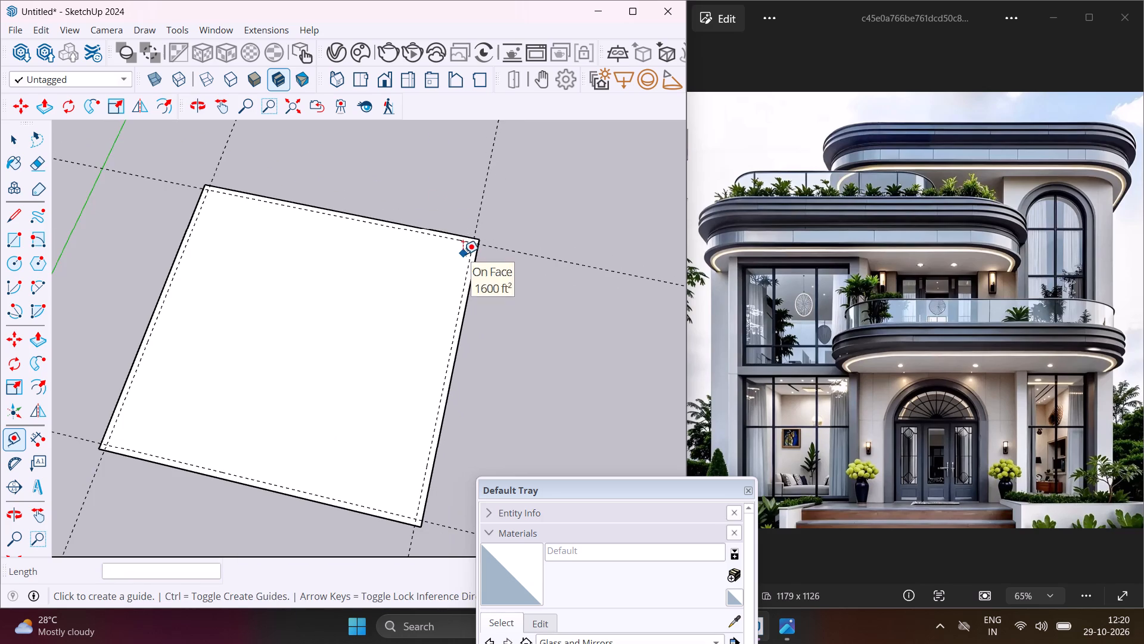
scroll(122, 416, up, 2)
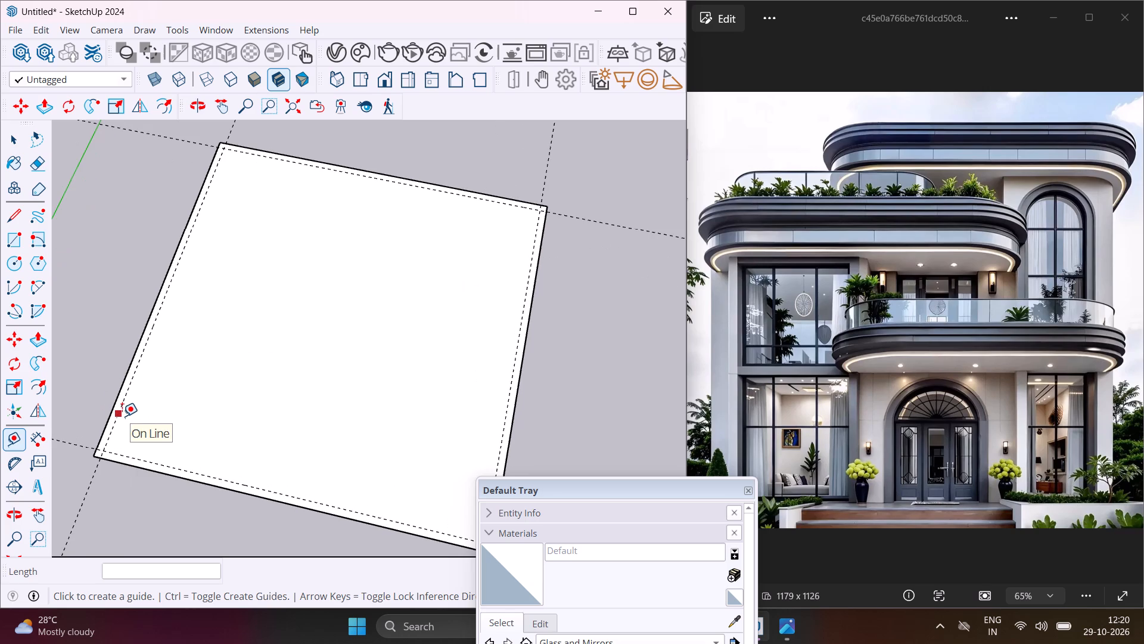
click(122, 416)
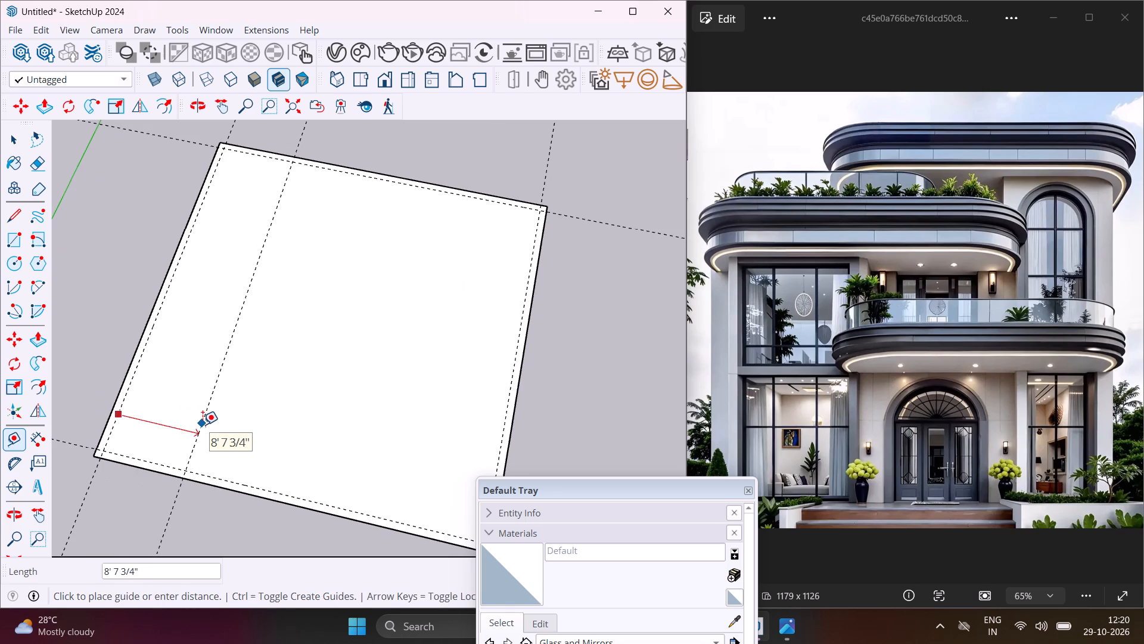
text(12)
key(apostrophe)
key(Return)
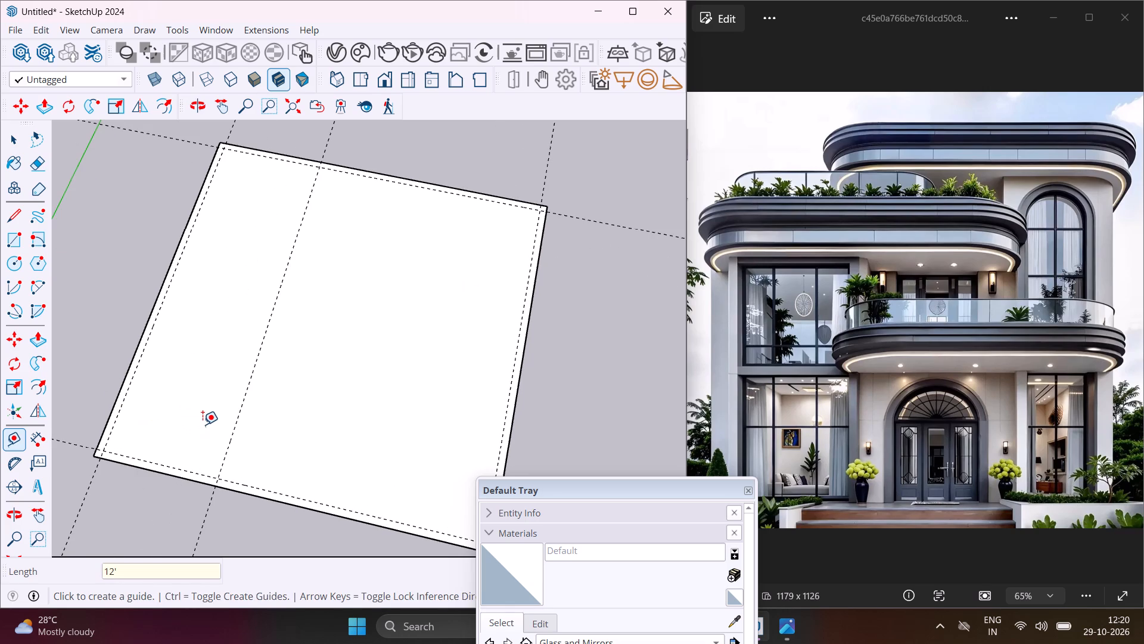
Place a guide line 12' inward from the 9" guide along the side farthest from the green axis.
scroll(153, 400, down, 4)
scroll(362, 435, up, 4)
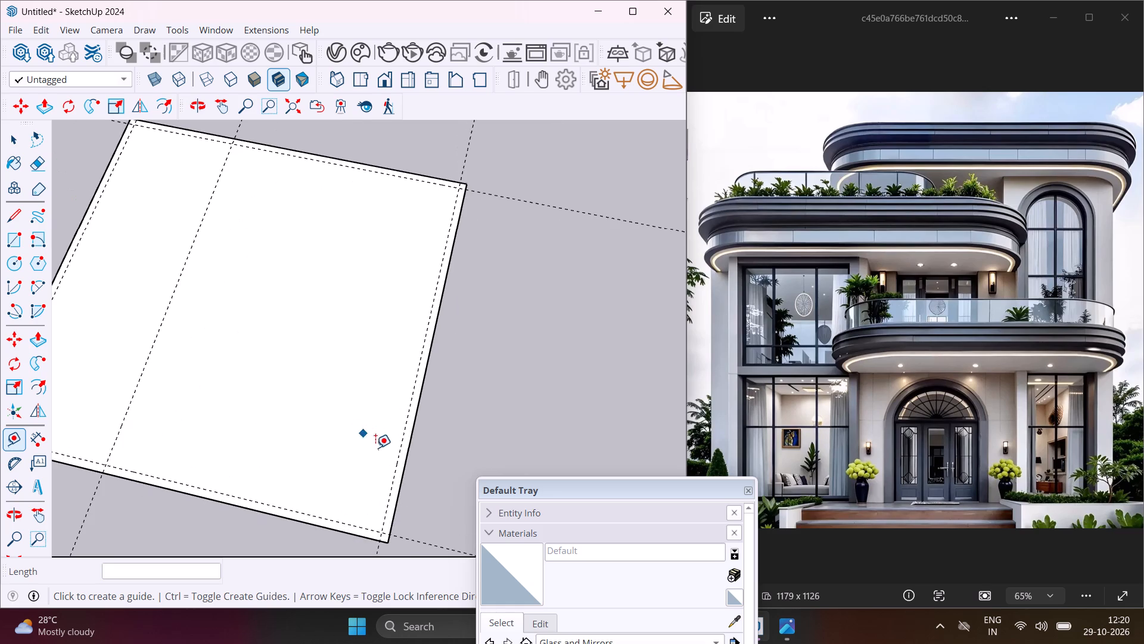
click(396, 463)
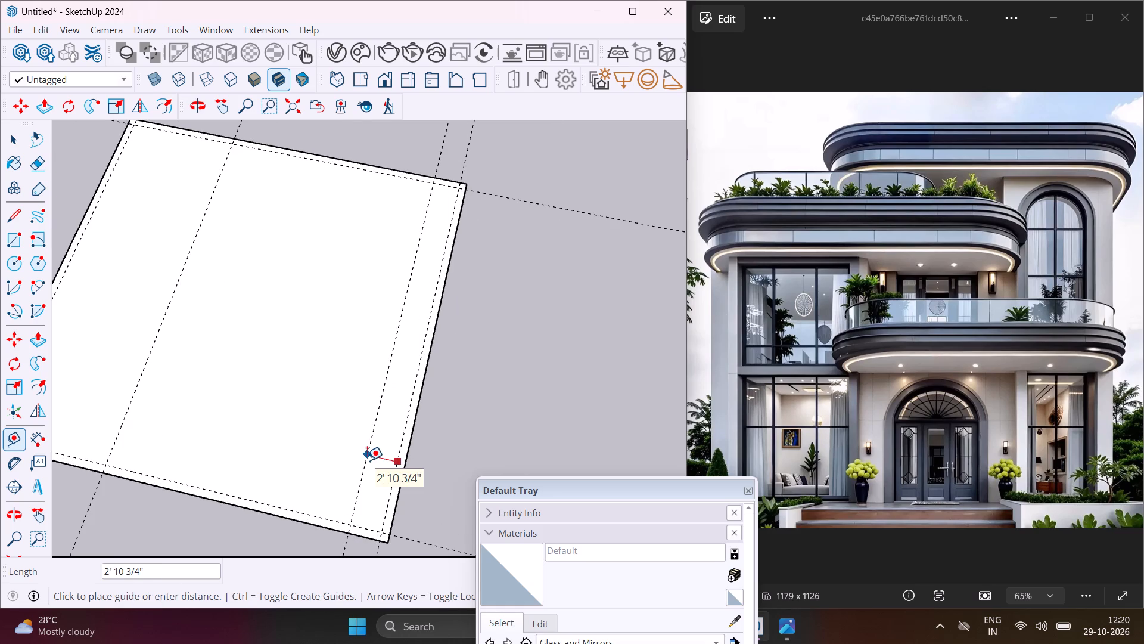
text(12')
key(Return)
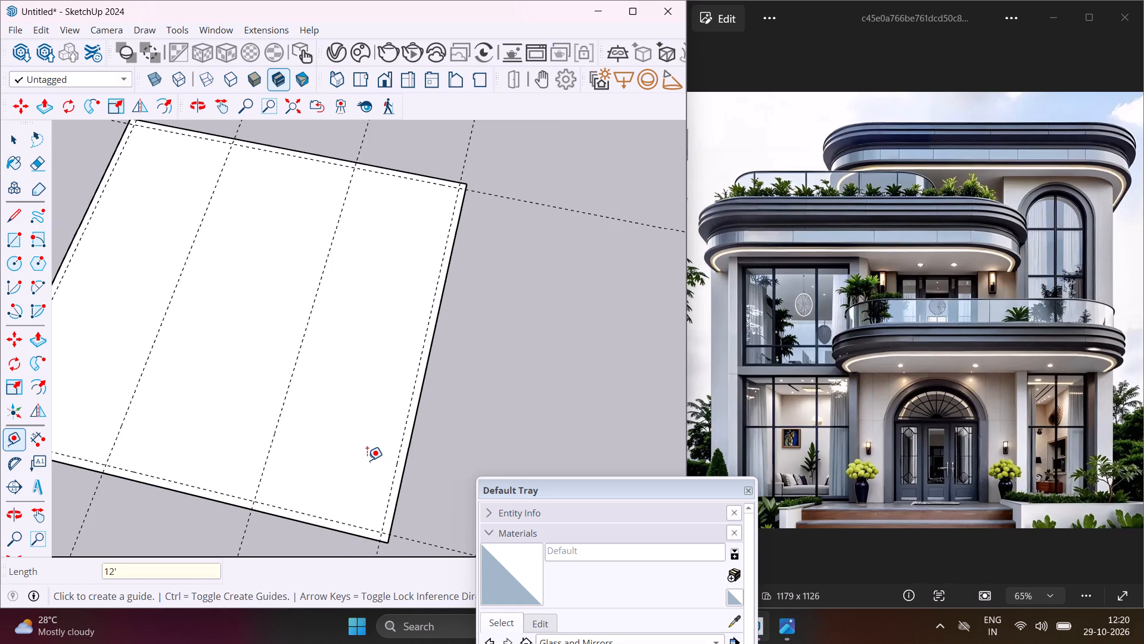
Measure the distance between the two inner guides that divide the square into three bays.
scroll(353, 439, down, 2)
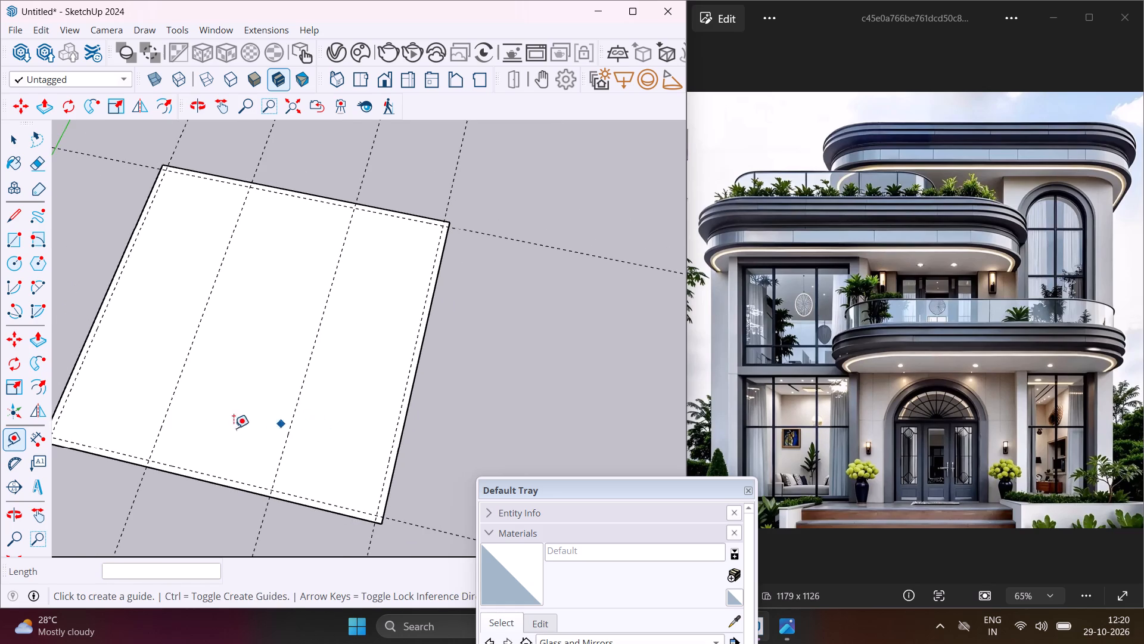
scroll(163, 432, up, 5)
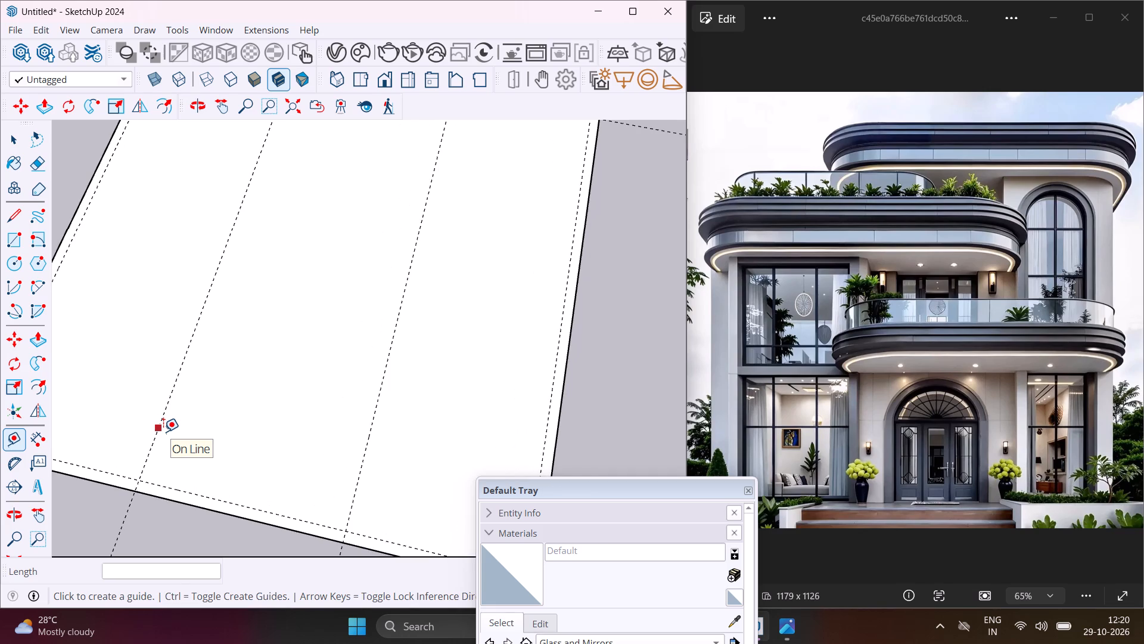
click(163, 432)
key(Escape)
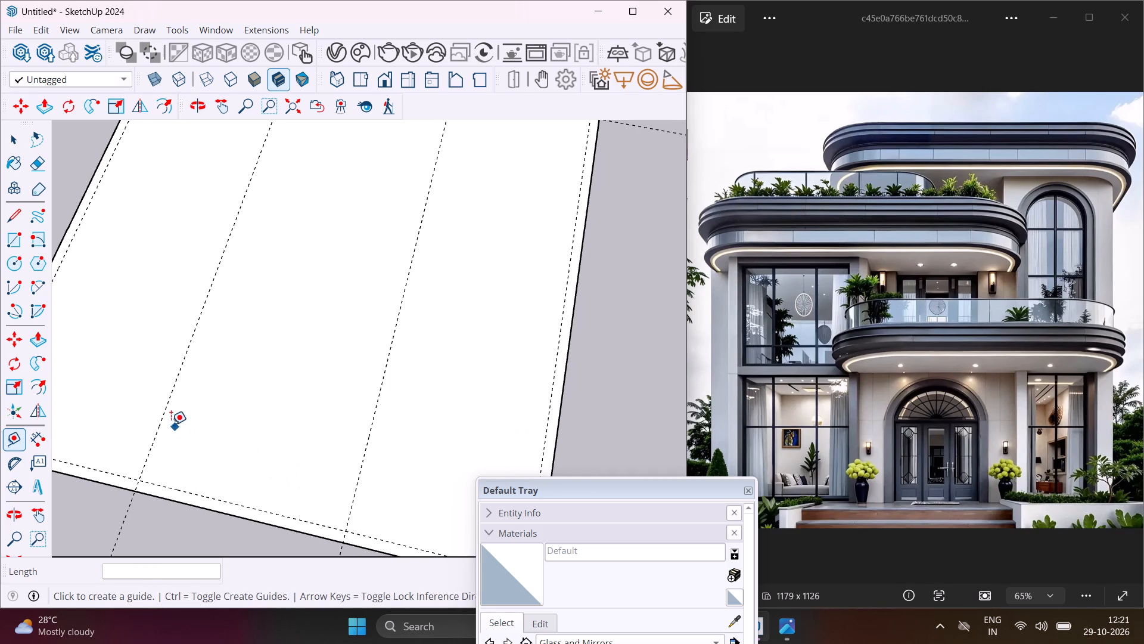
click(165, 415)
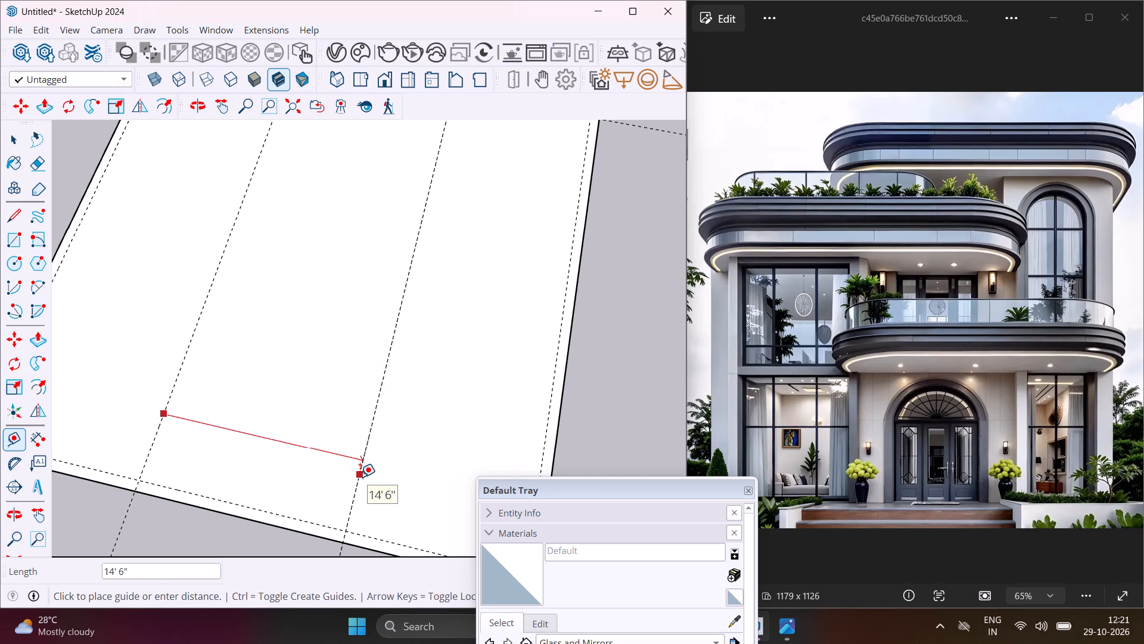
key(Escape)
Offset a guide 9" from the inner guide nearer the green axis, outward from the middle bay.
scroll(147, 442, up, 8)
click(158, 446)
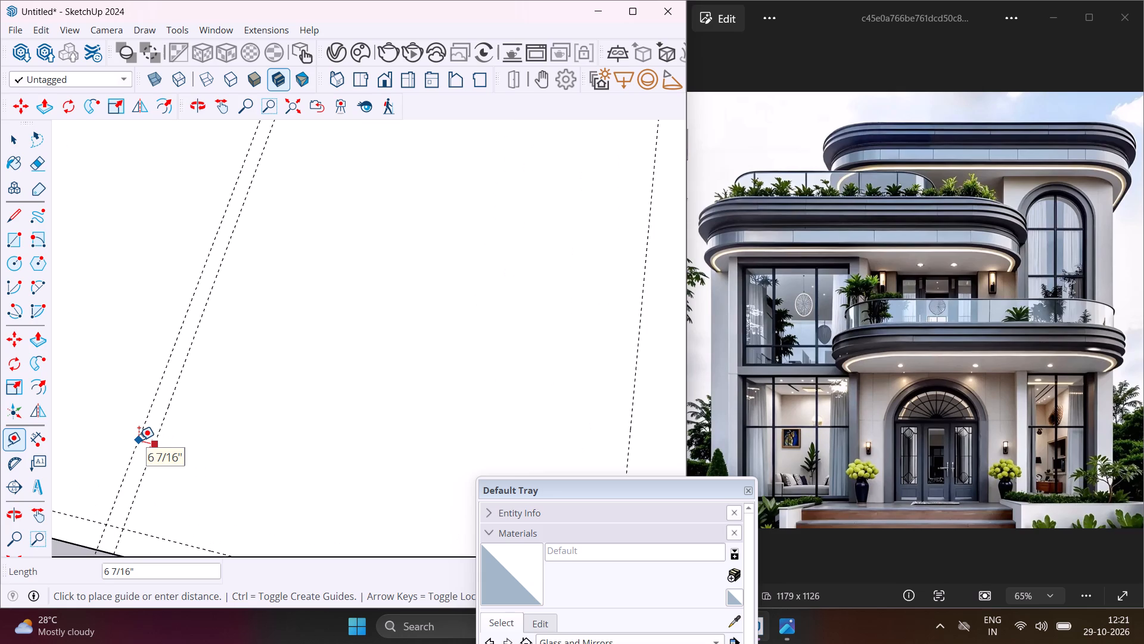
text(9")
key(Return)
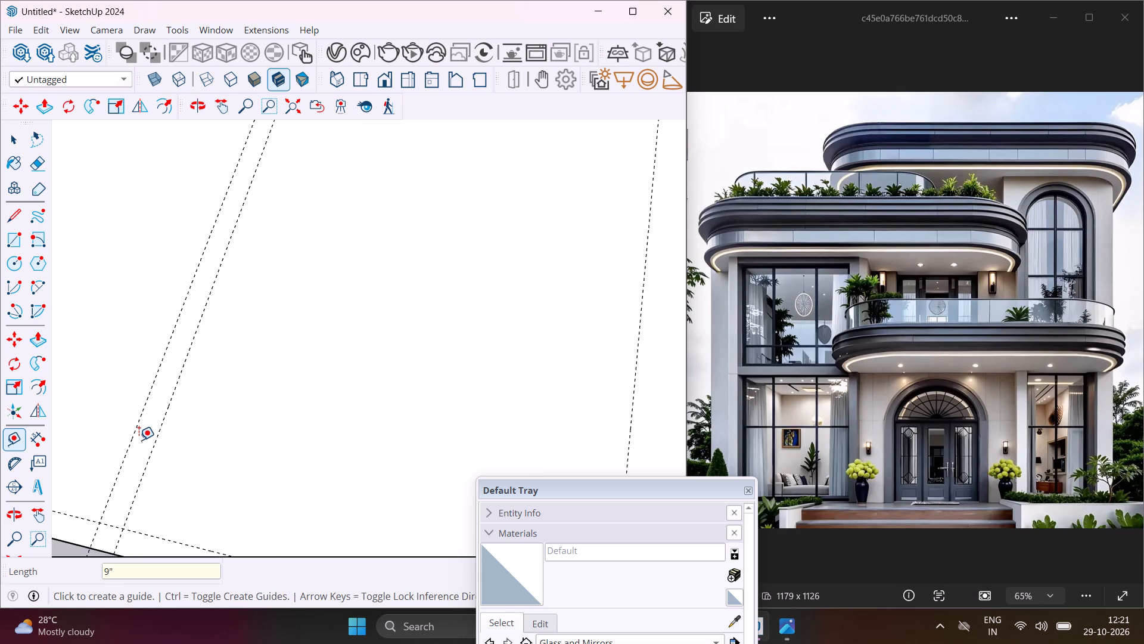
Offset a guide 9" from the inner guide farther from the green axis, outward from the middle bay, and end guide placement.
scroll(133, 426, down, 4)
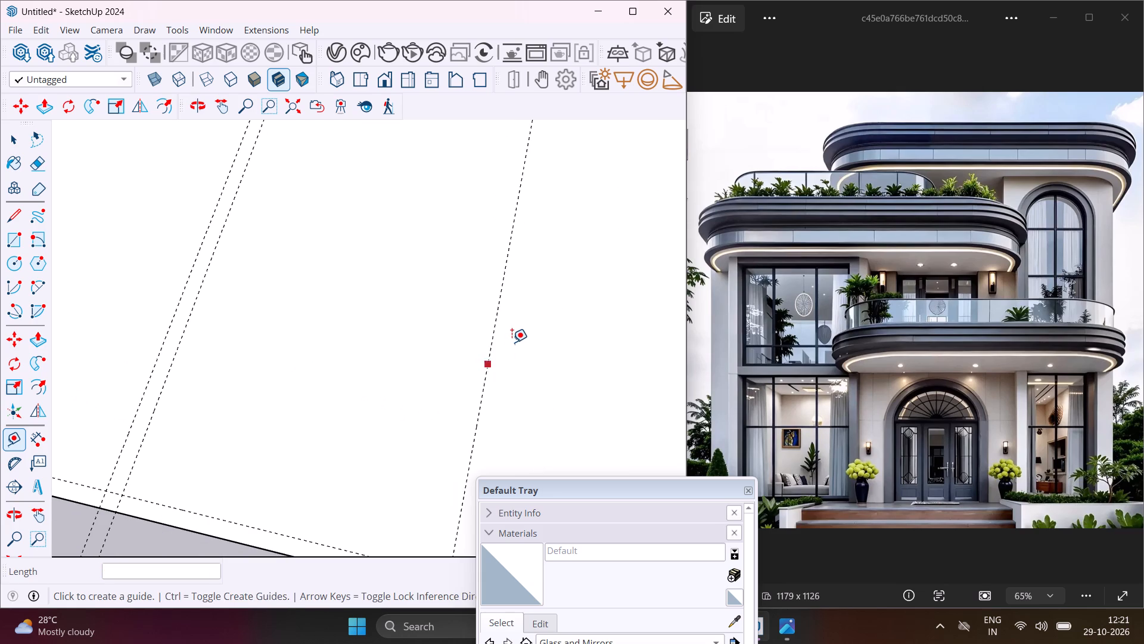
scroll(508, 341, up, 2)
click(490, 340)
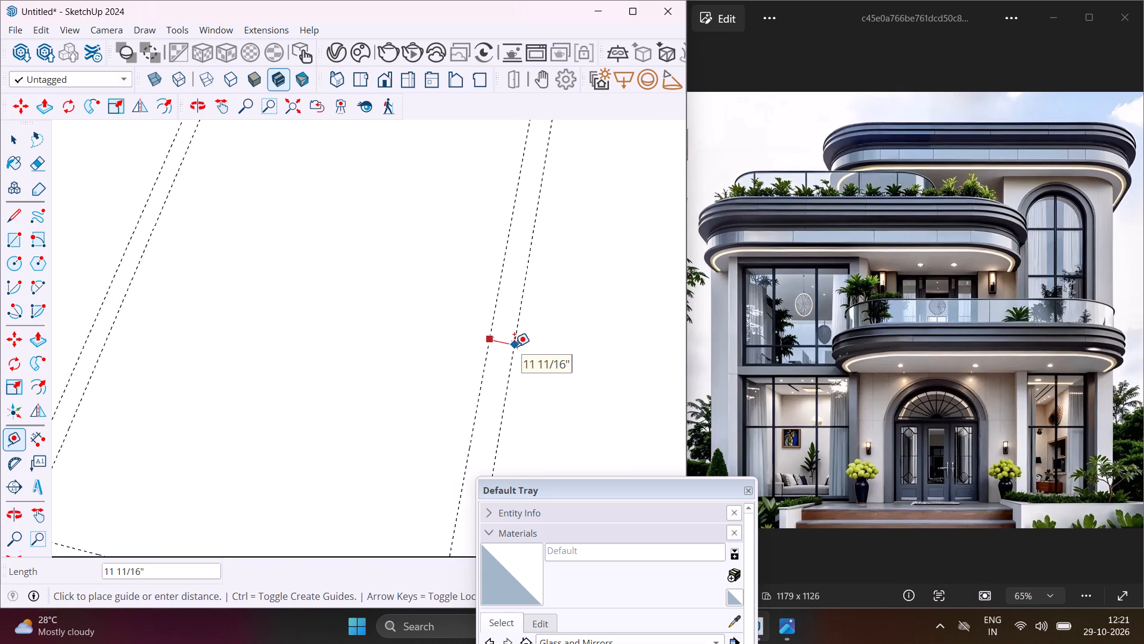
text(9")
key(Return)
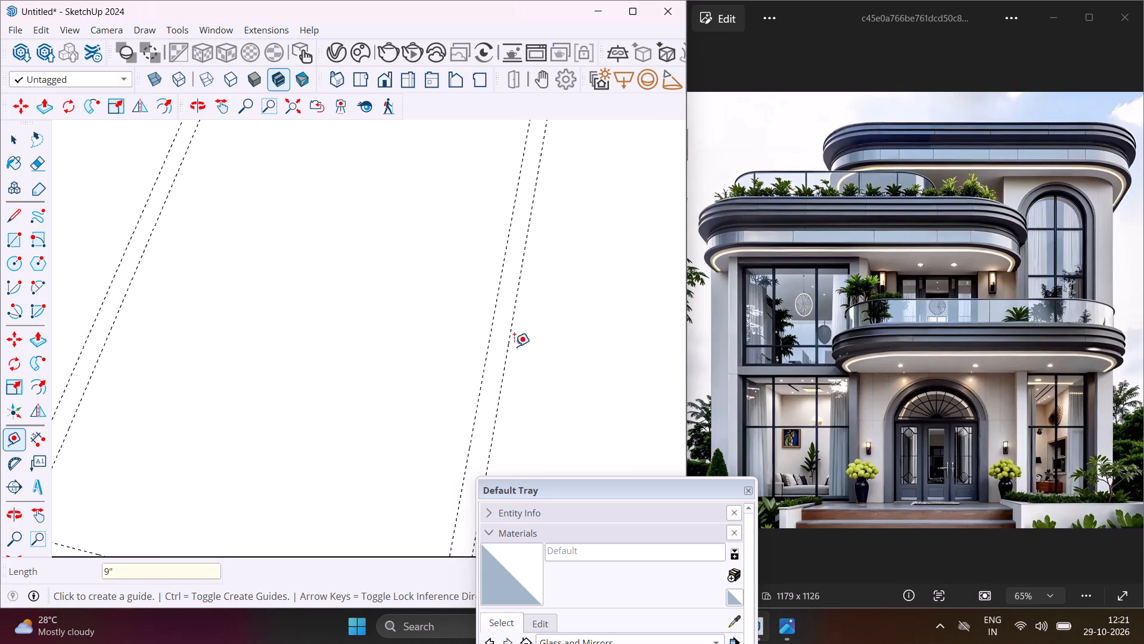
scroll(430, 318, down, 6)
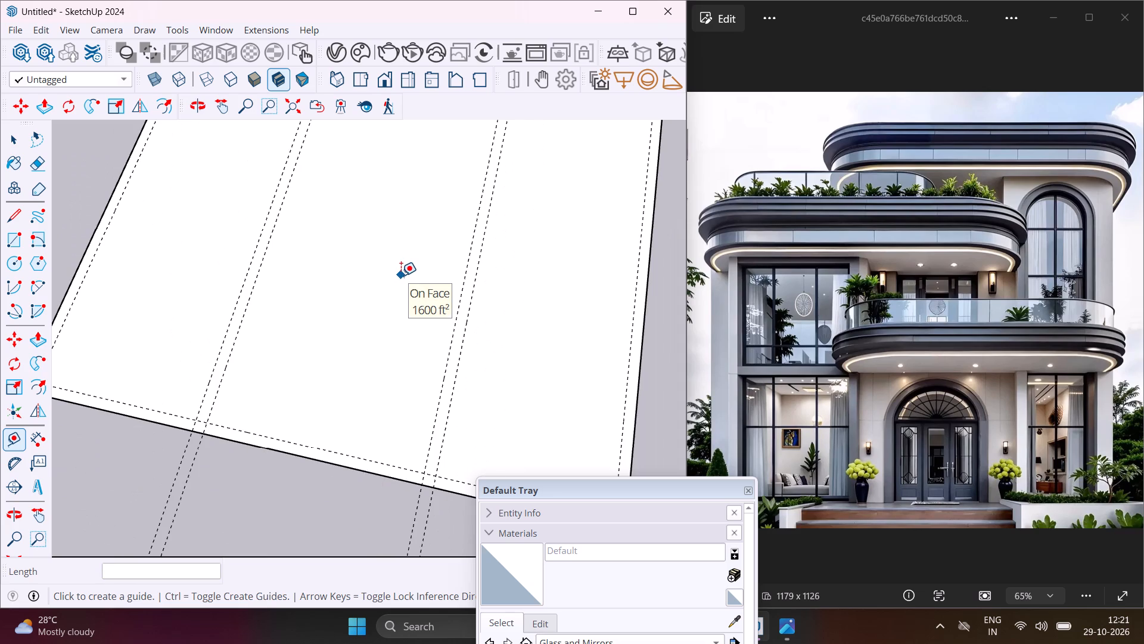
middle_drag(352, 263, 517, 200)
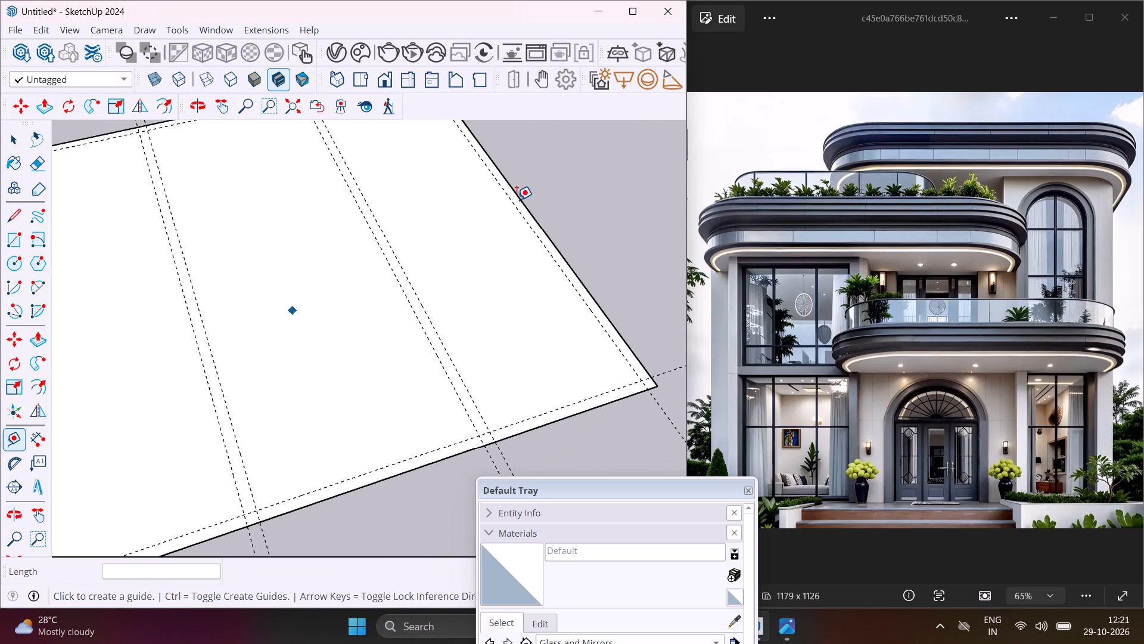
scroll(512, 191, down, 4)
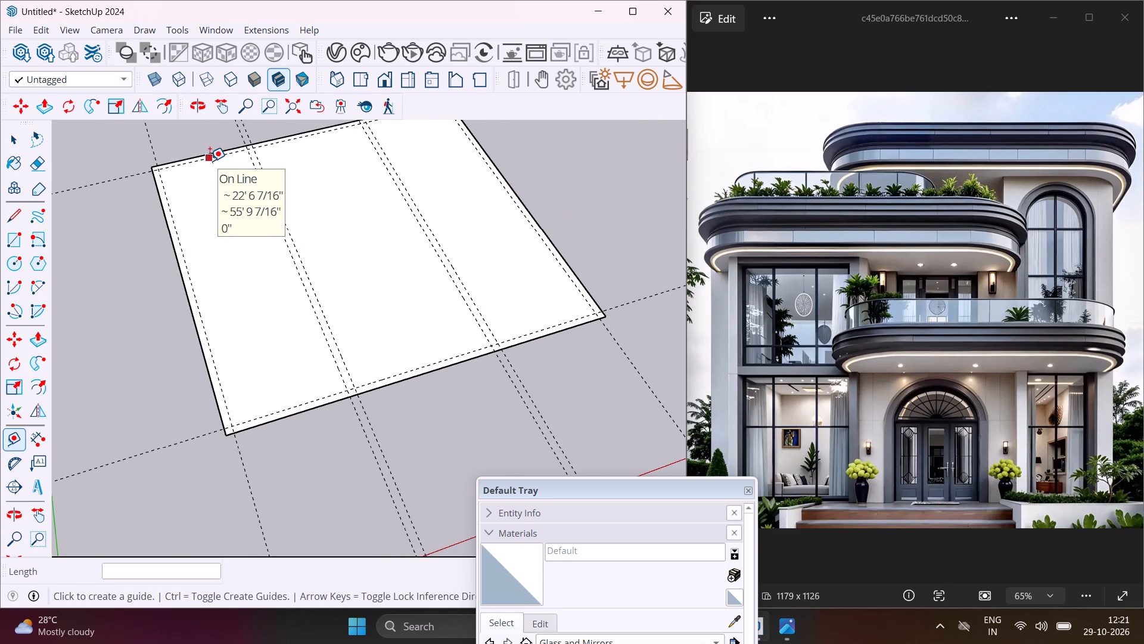
scroll(210, 161, up, 3)
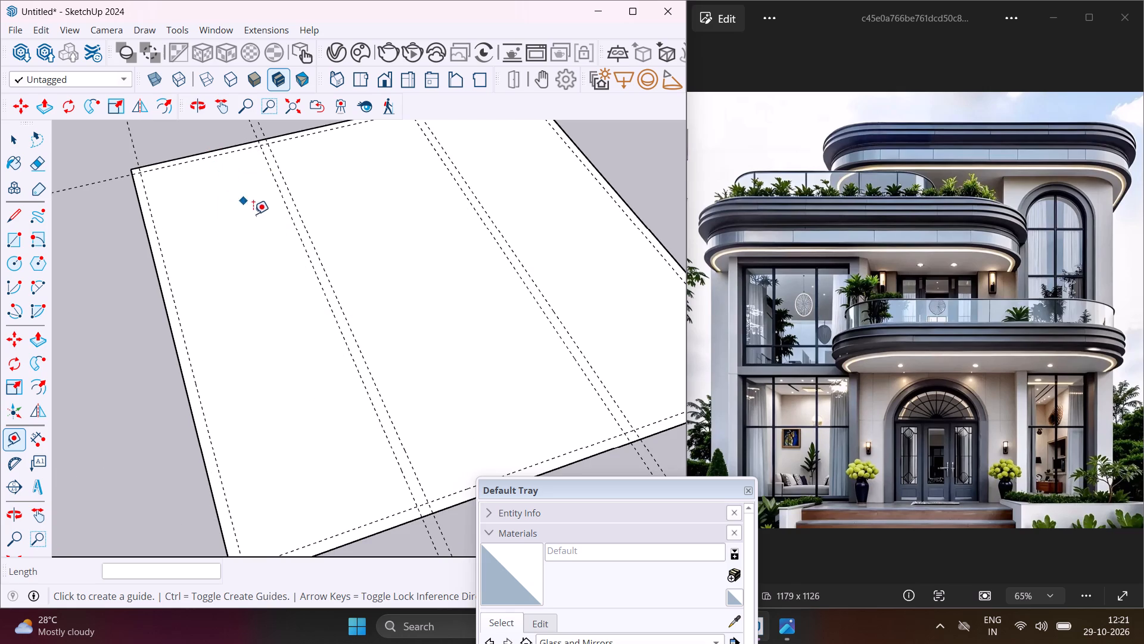
scroll(247, 290, down, 3)
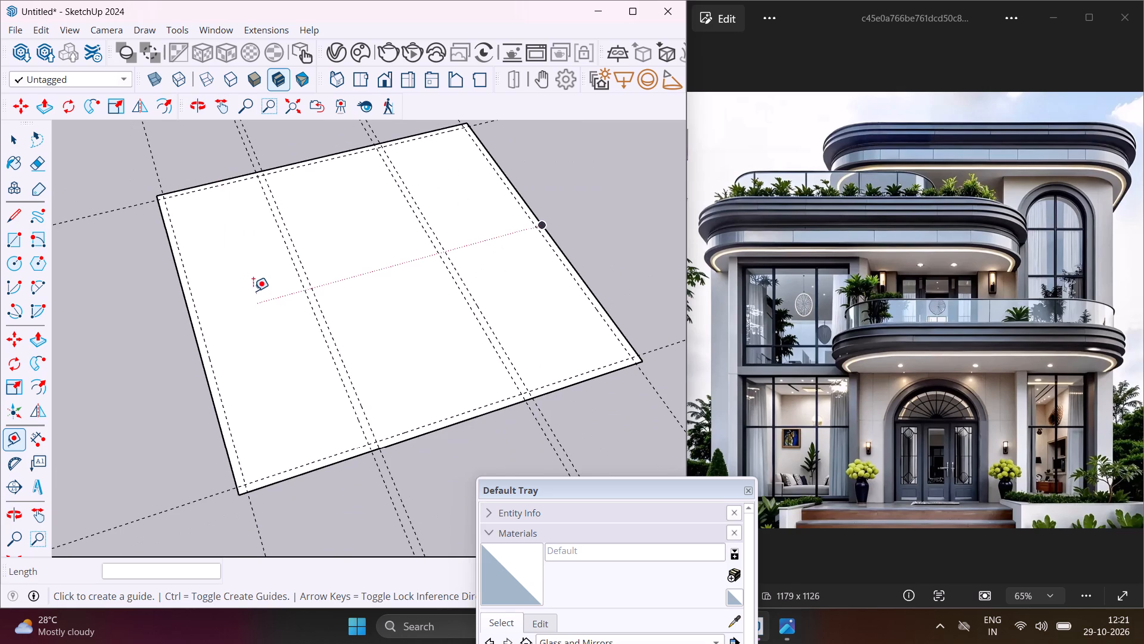
key(Escape)
key(space)
Draw a 9" by 40' wall-strip rectangle along the base edge nearest the green axis.
middle_drag(288, 372, 272, 351)
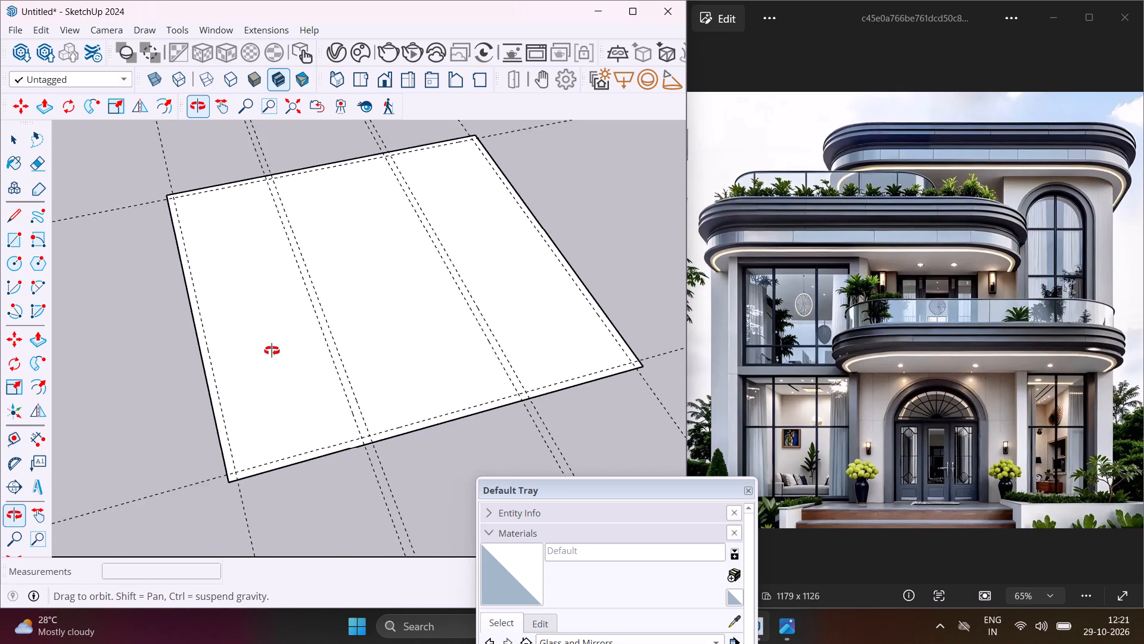
middle_drag(272, 351, 258, 331)
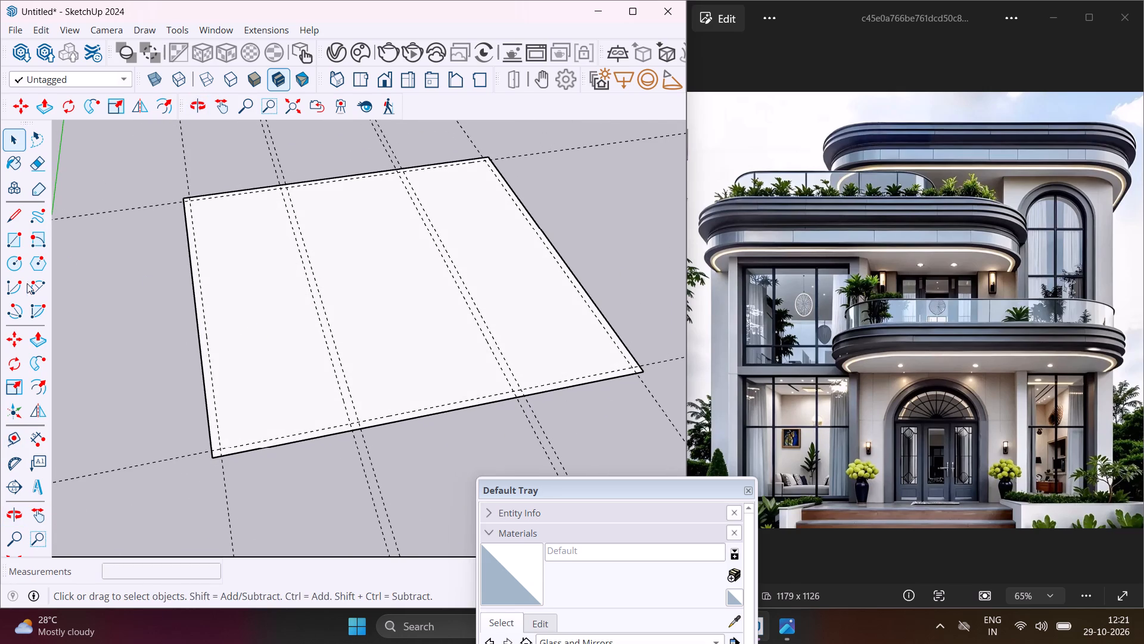
click(10, 246)
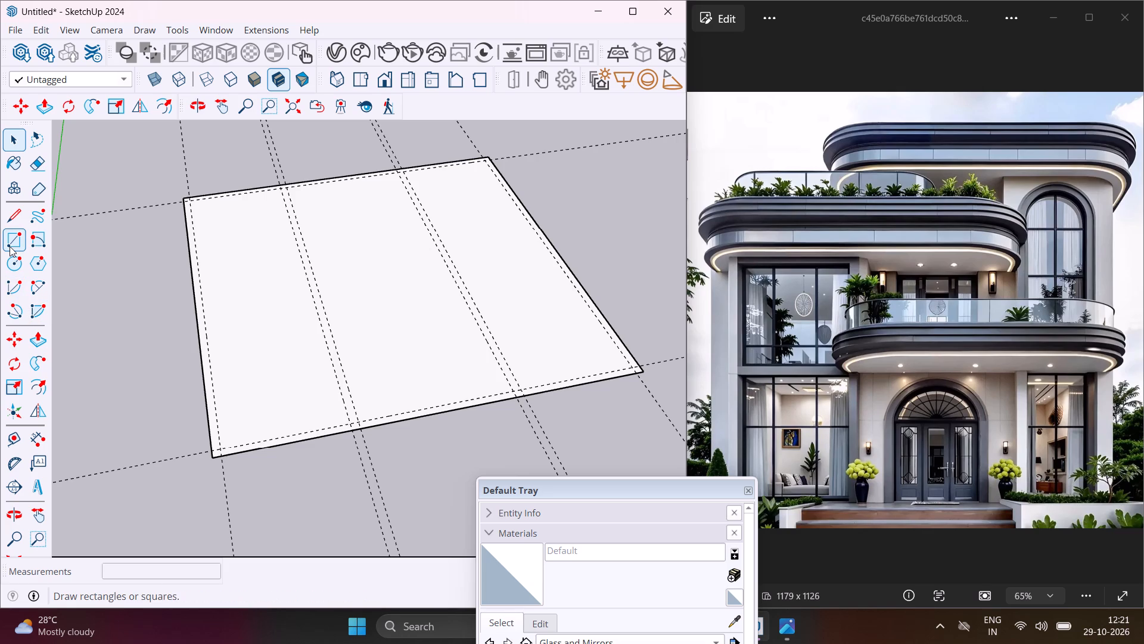
scroll(173, 204, up, 11)
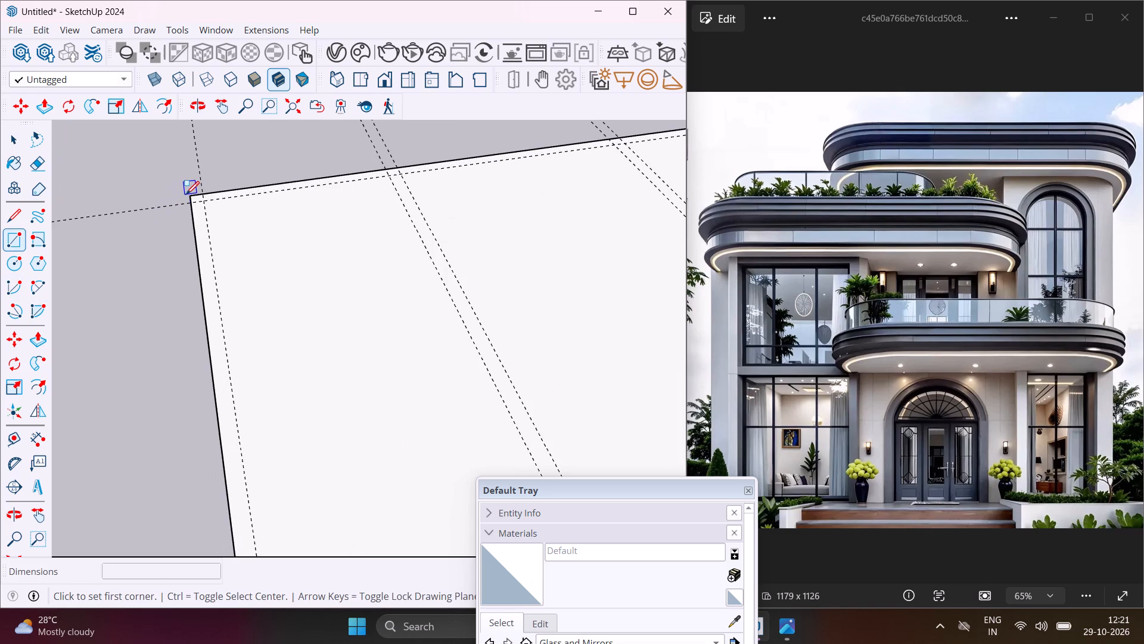
click(191, 194)
scroll(217, 242, down, 13)
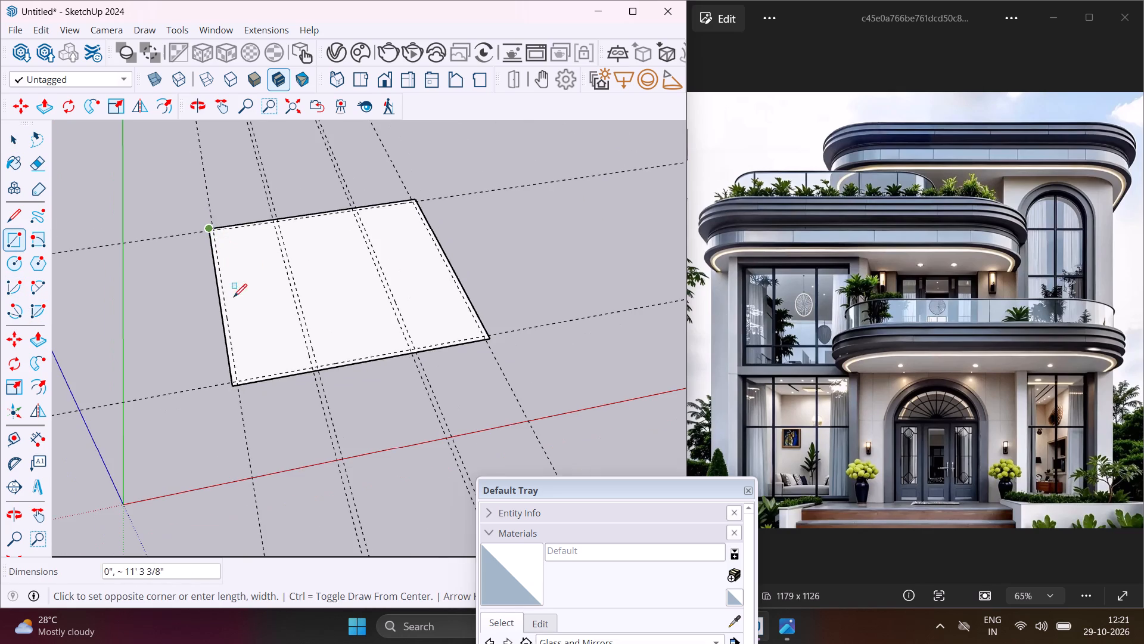
scroll(240, 385, up, 13)
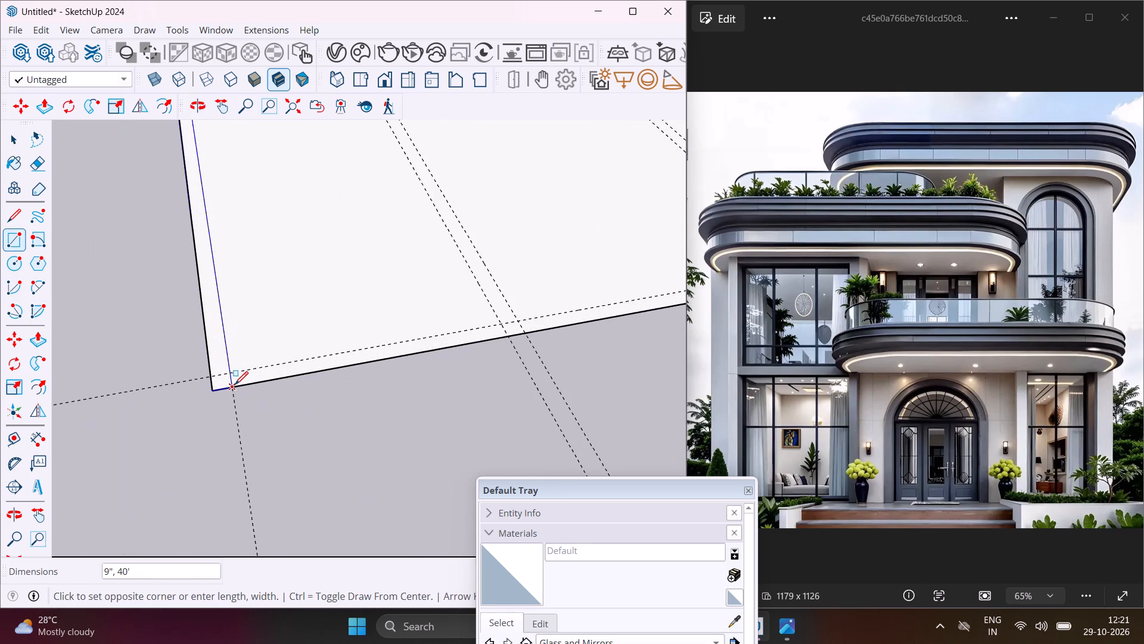
click(235, 385)
Draw a 9" by 39' 3" wall-strip rectangle along the base edge nearest the red axis.
click(229, 373)
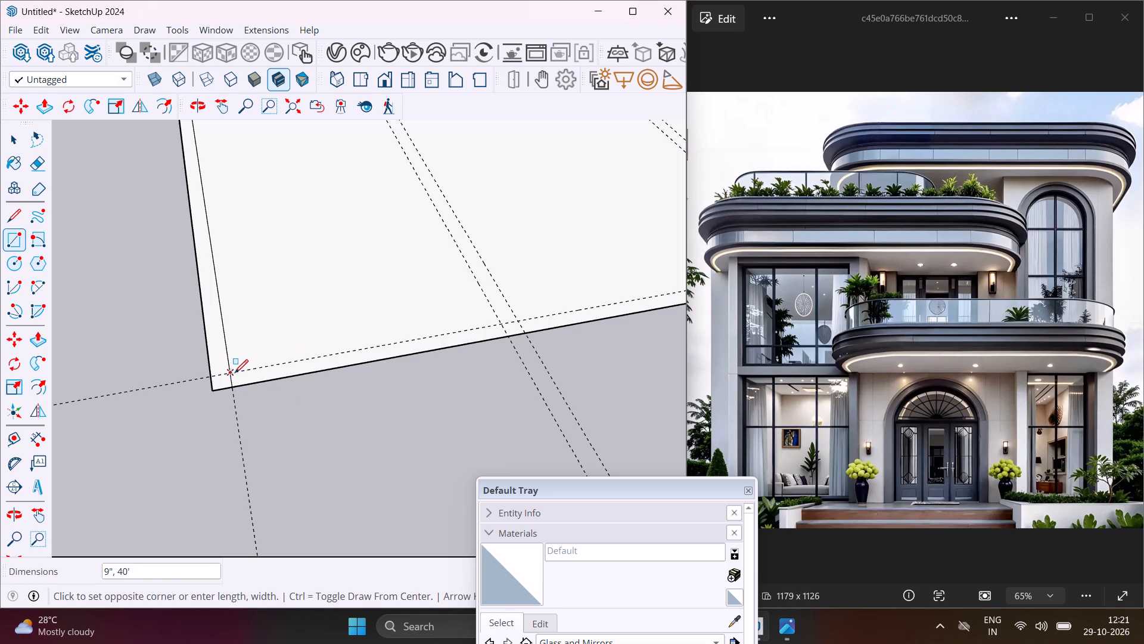
scroll(303, 327, down, 11)
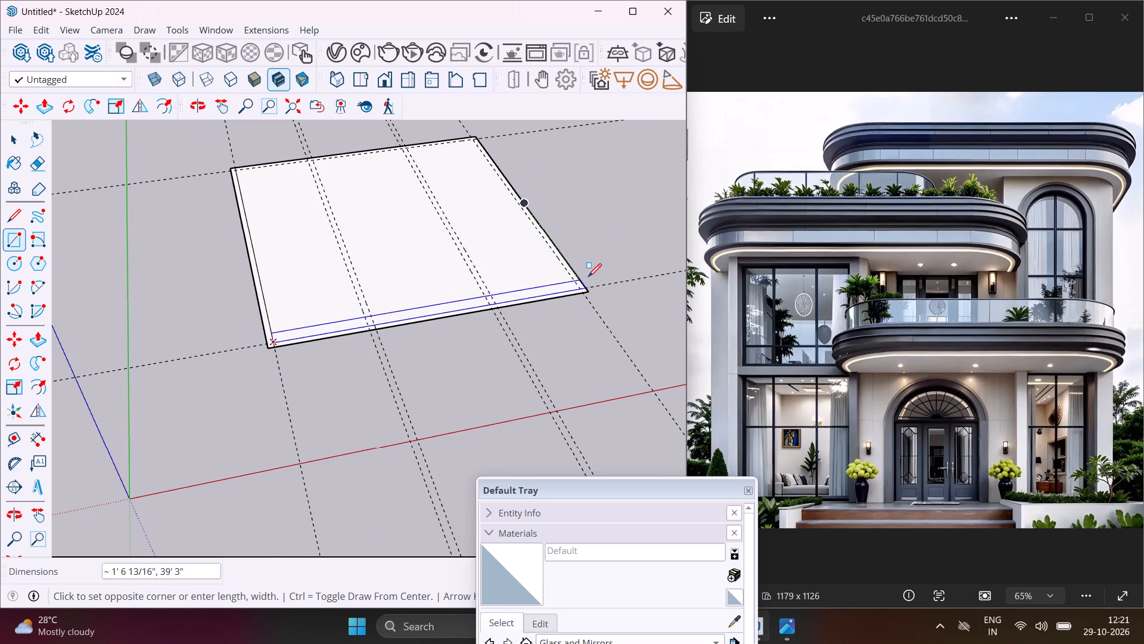
scroll(590, 289, up, 7)
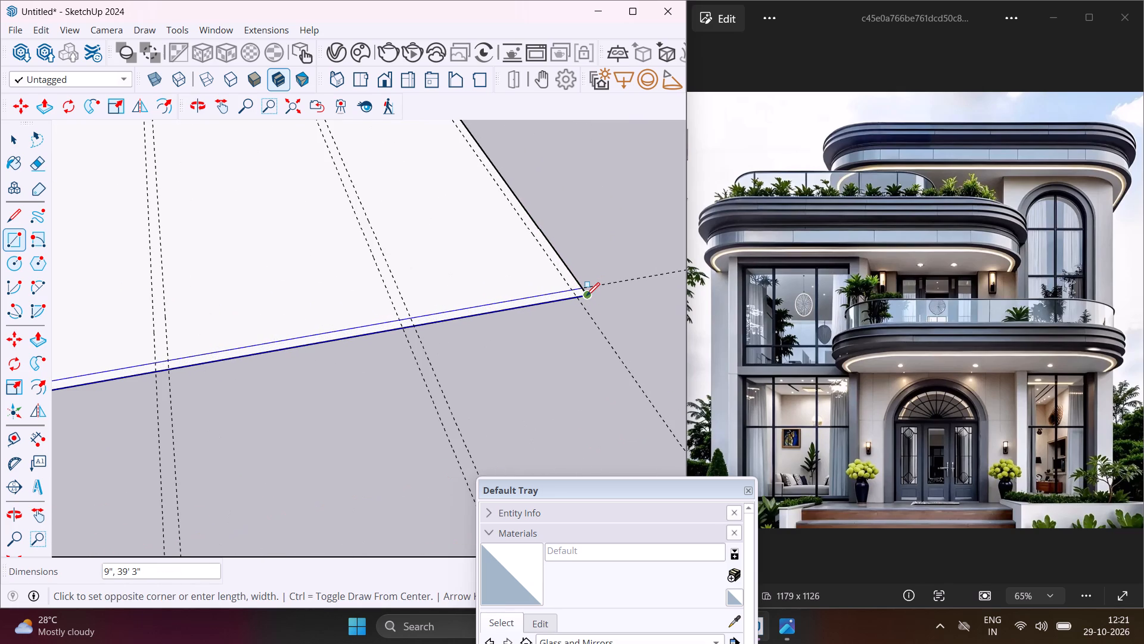
click(586, 296)
Draw a 9" by 39' 3" wall-strip rectangle along the base edge farthest from the green axis.
click(580, 289)
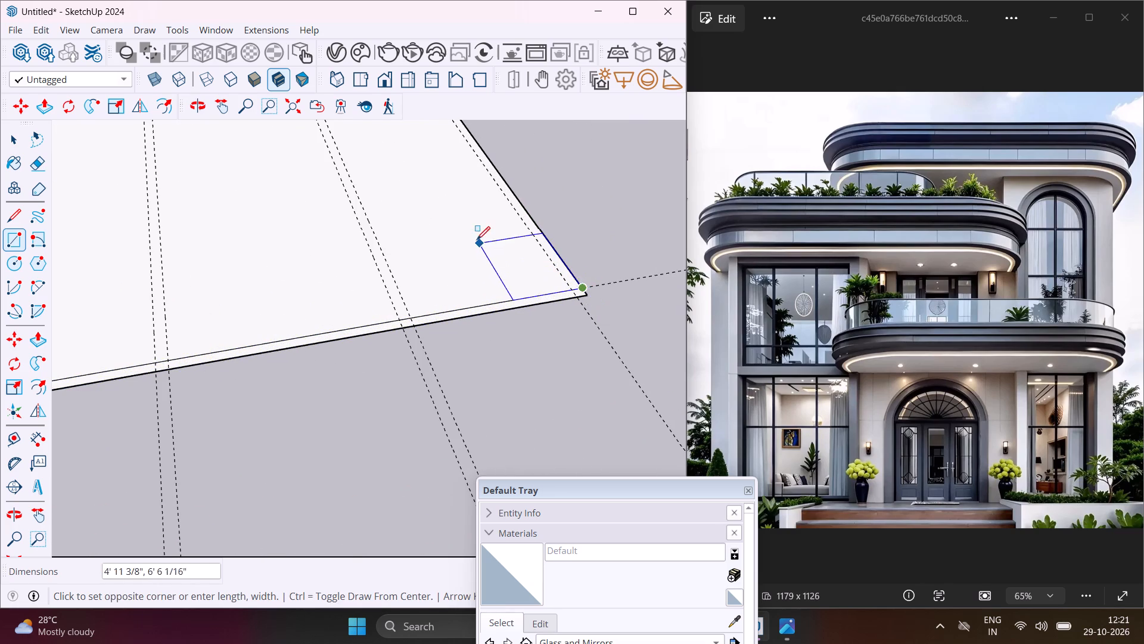
scroll(477, 240, down, 11)
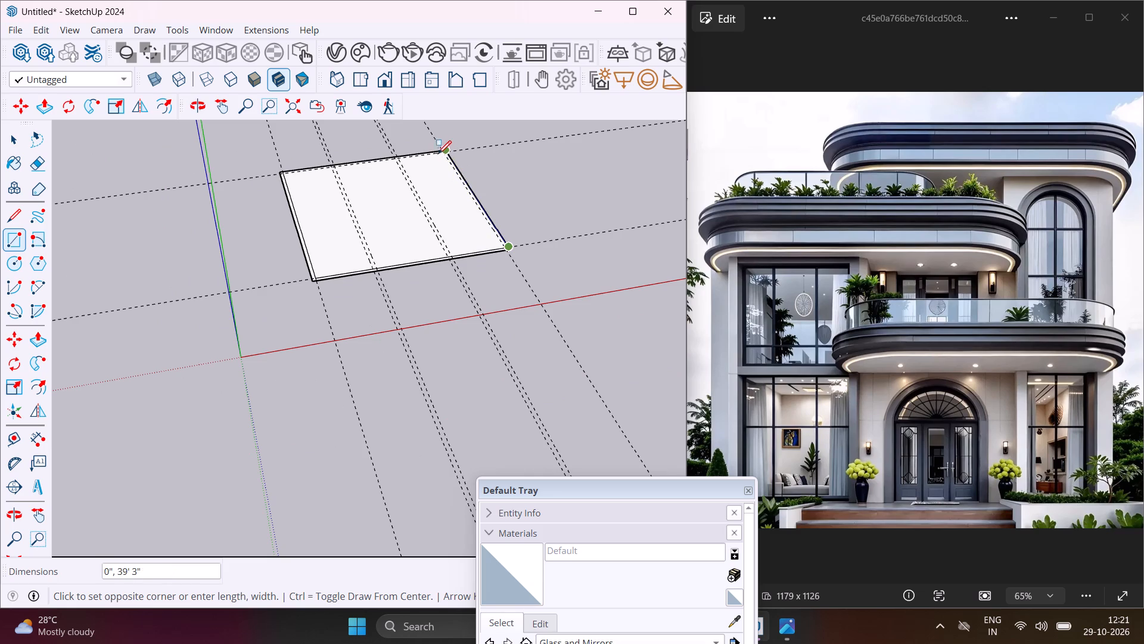
scroll(437, 151, up, 14)
click(454, 147)
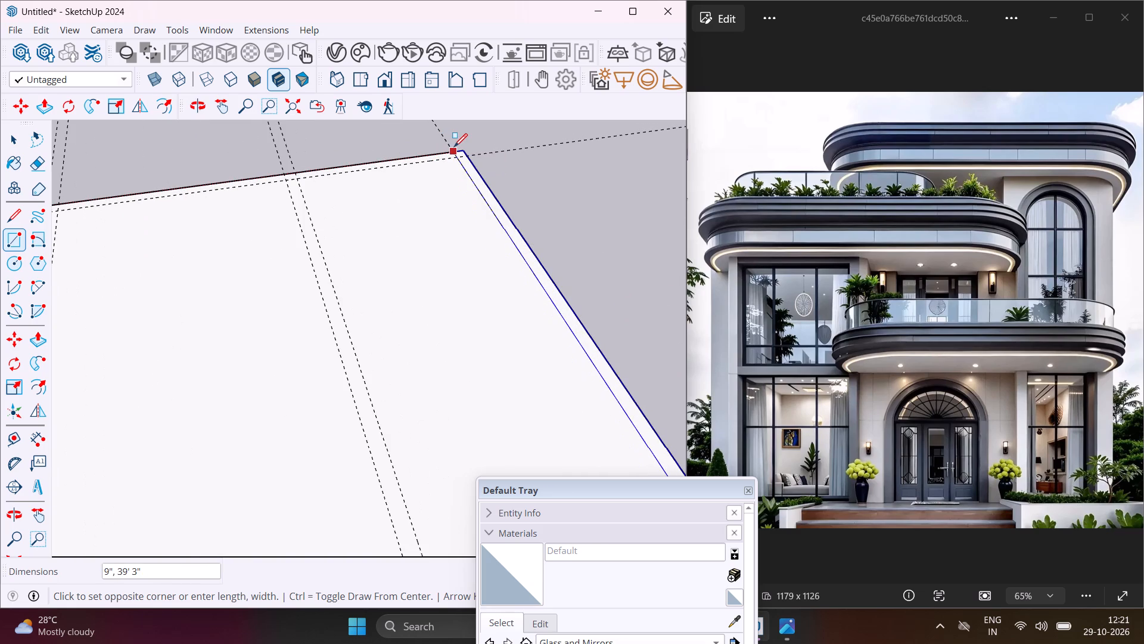
Draw a 9" by 38' 6" wall-strip rectangle along the base edge farthest from the red axis, between the two side strips.
scroll(324, 221, down, 9)
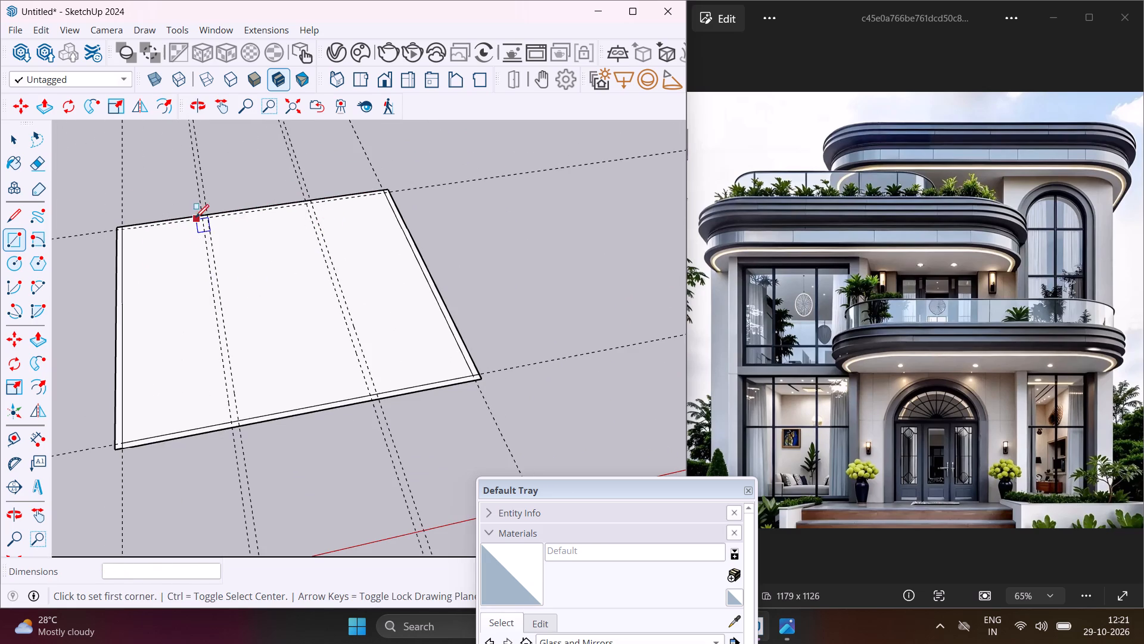
scroll(195, 216, up, 4)
scroll(97, 234, up, 4)
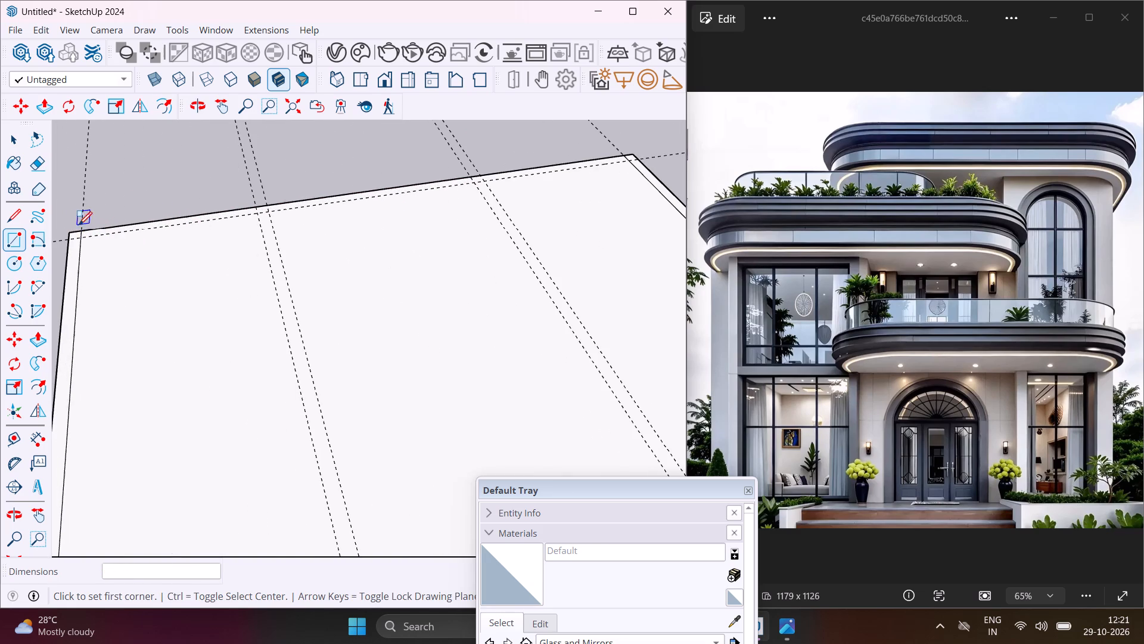
click(81, 228)
scroll(132, 293, down, 5)
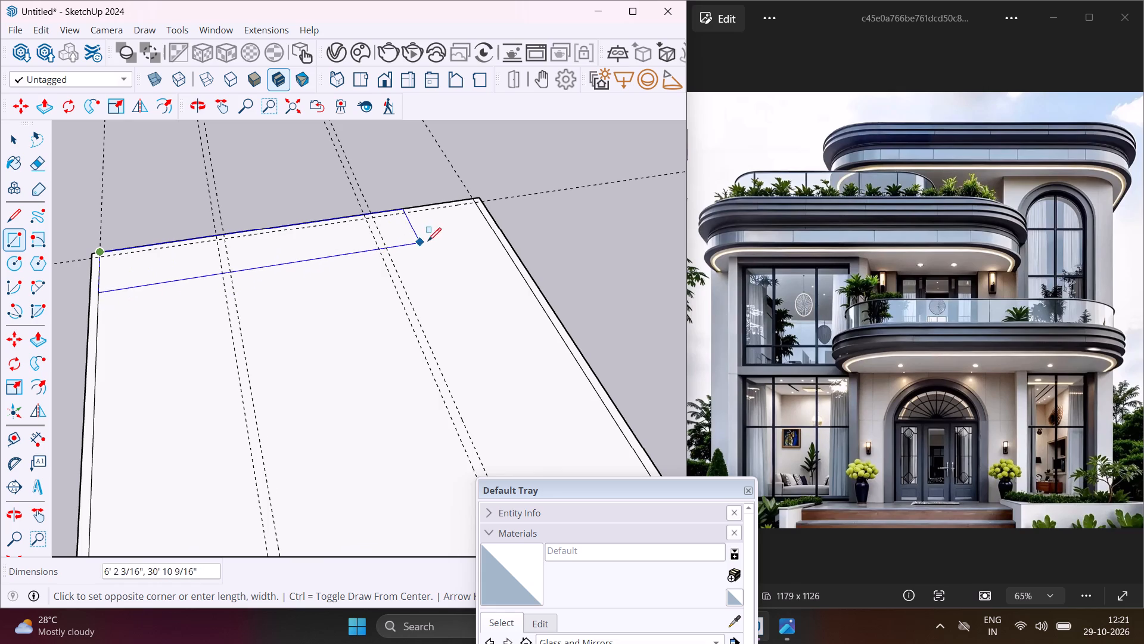
scroll(472, 207, up, 9)
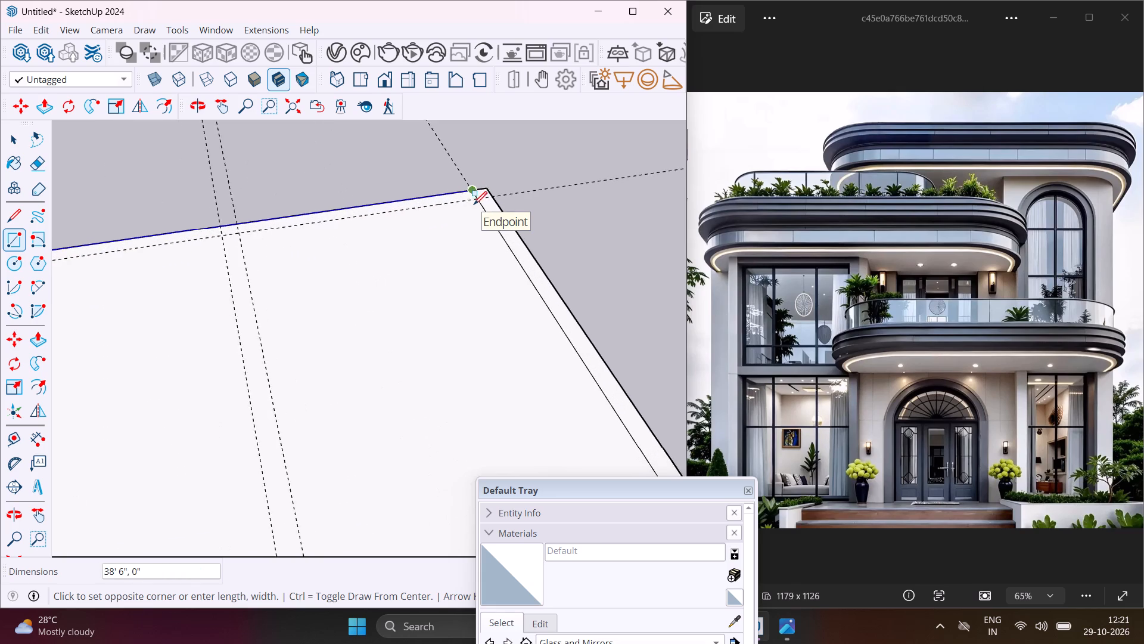
scroll(474, 205, up, 1)
click(476, 201)
Draw a 9" by 38' 6" inner wall rectangle between the guide pair farther from the green axis.
scroll(442, 199, down, 4)
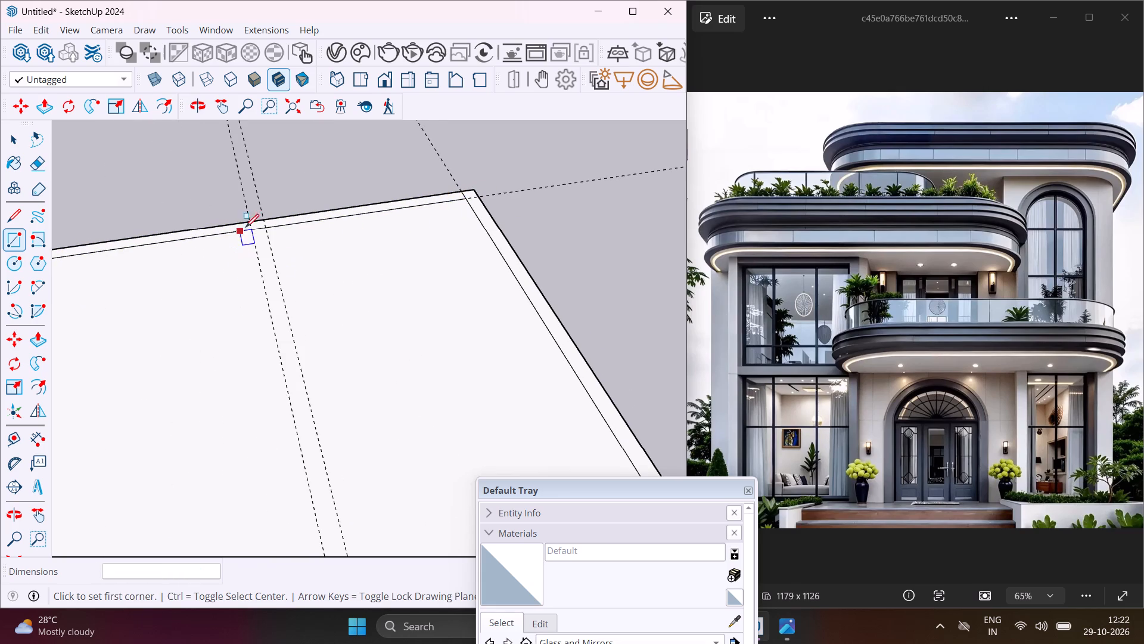
click(251, 228)
scroll(268, 275, down, 5)
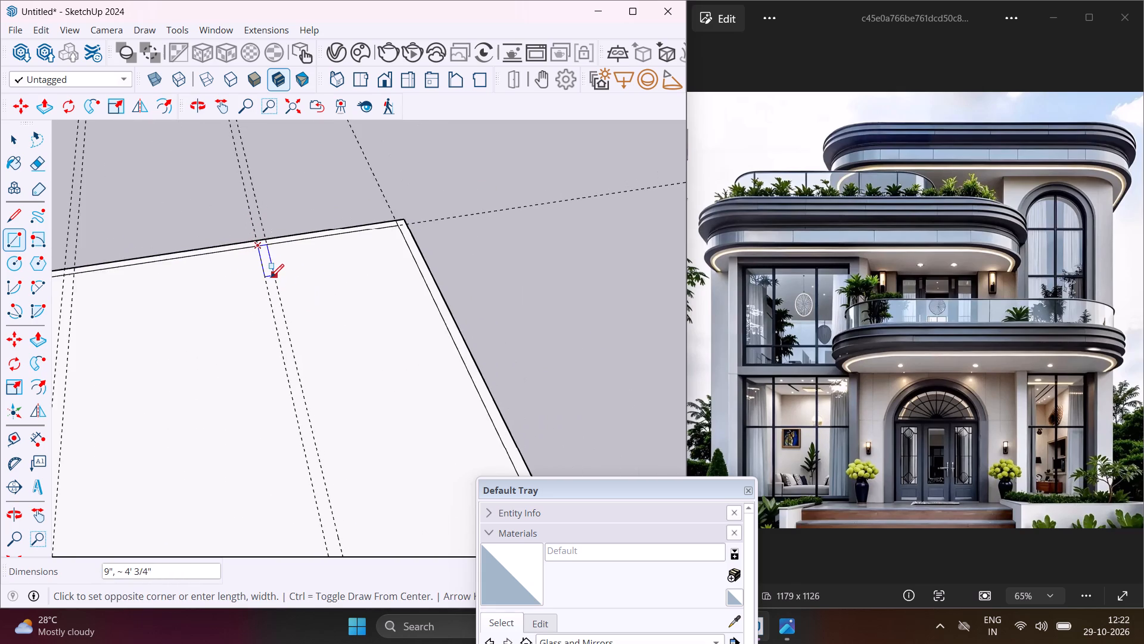
scroll(271, 277, down, 8)
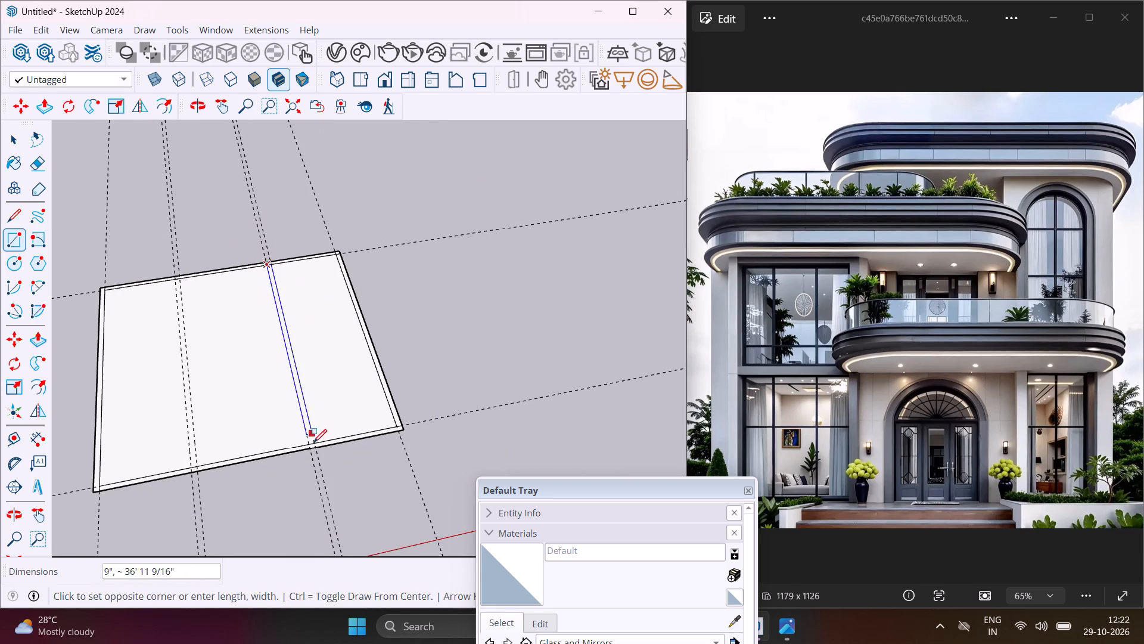
scroll(313, 445, up, 7)
click(318, 442)
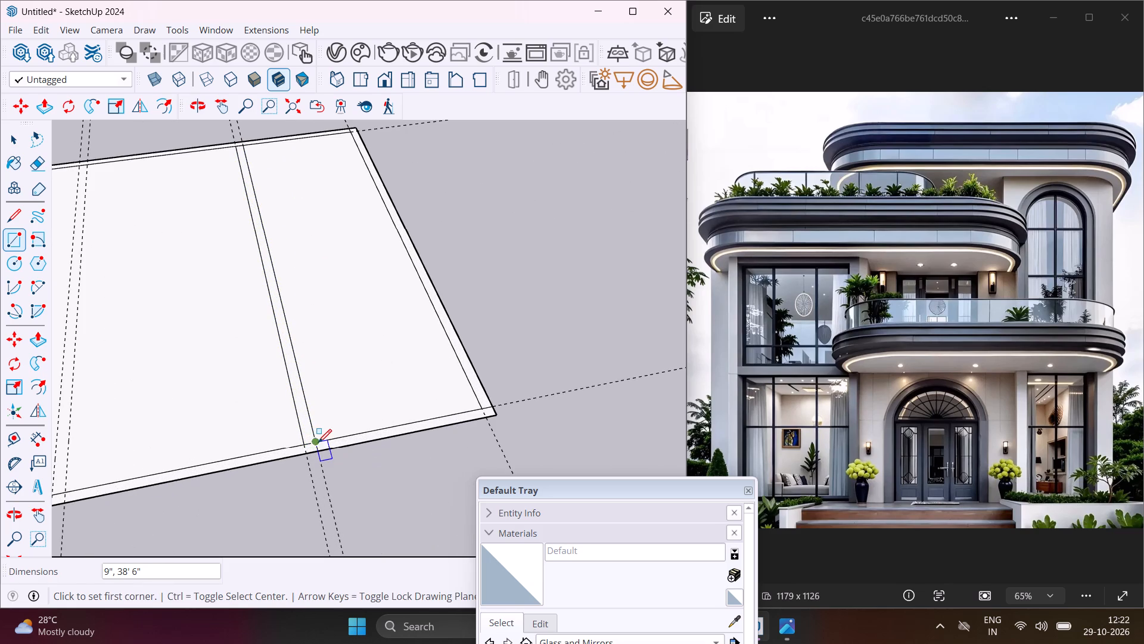
Draw a 38' 6" long inner wall rectangle between the guide pair nearer the green axis and end rectangle drawing.
scroll(315, 408, down, 5)
scroll(145, 245, up, 4)
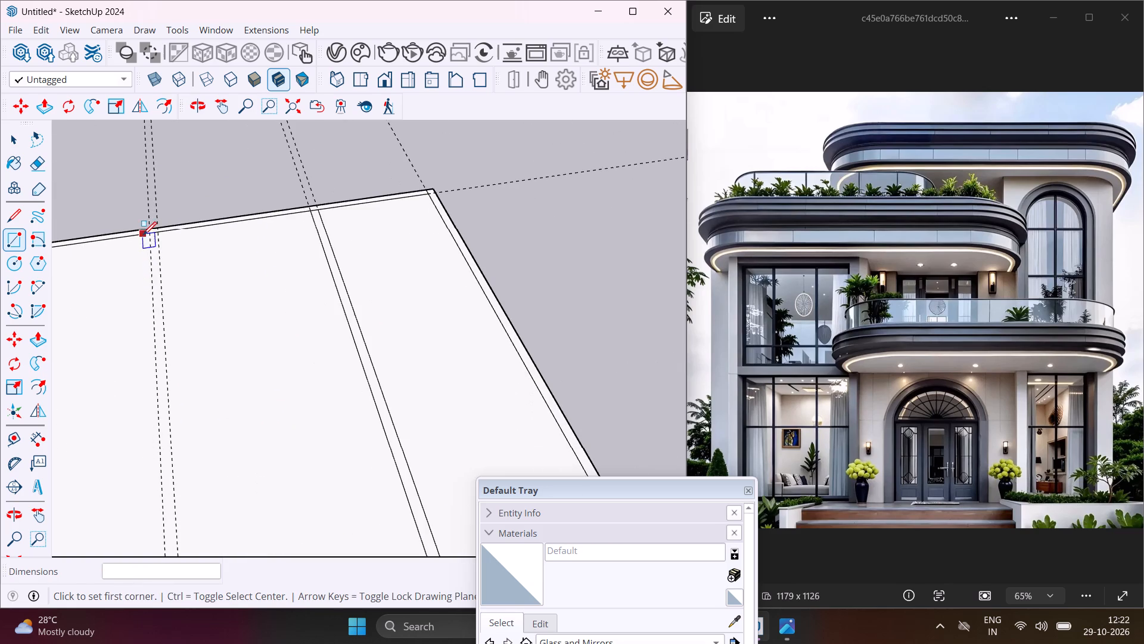
click(148, 234)
scroll(190, 339, down, 6)
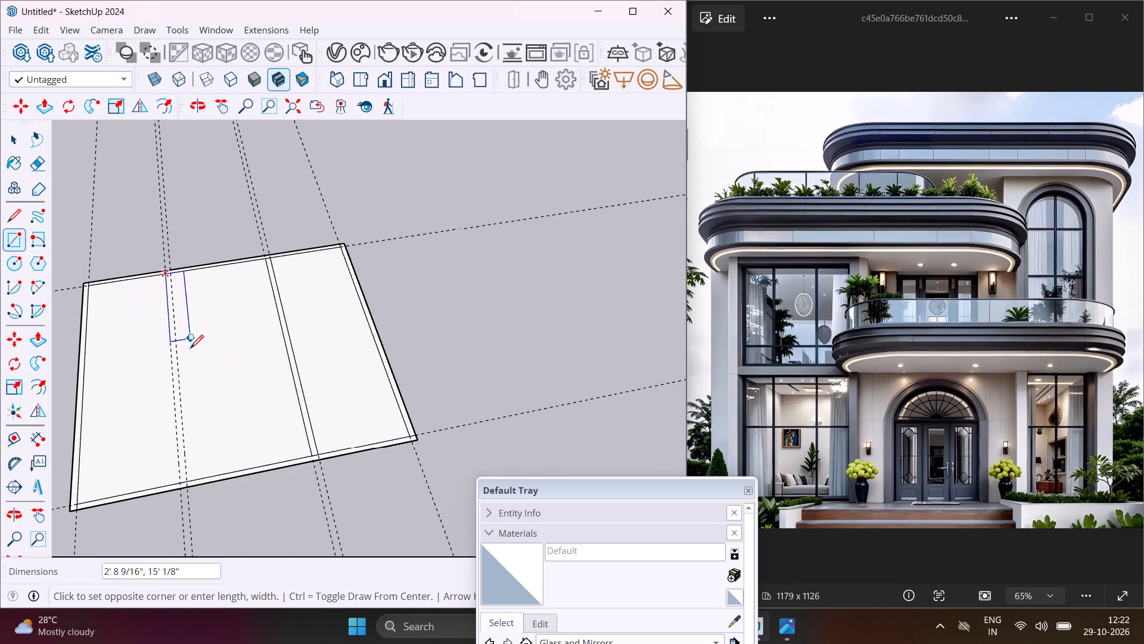
scroll(184, 481, up, 7)
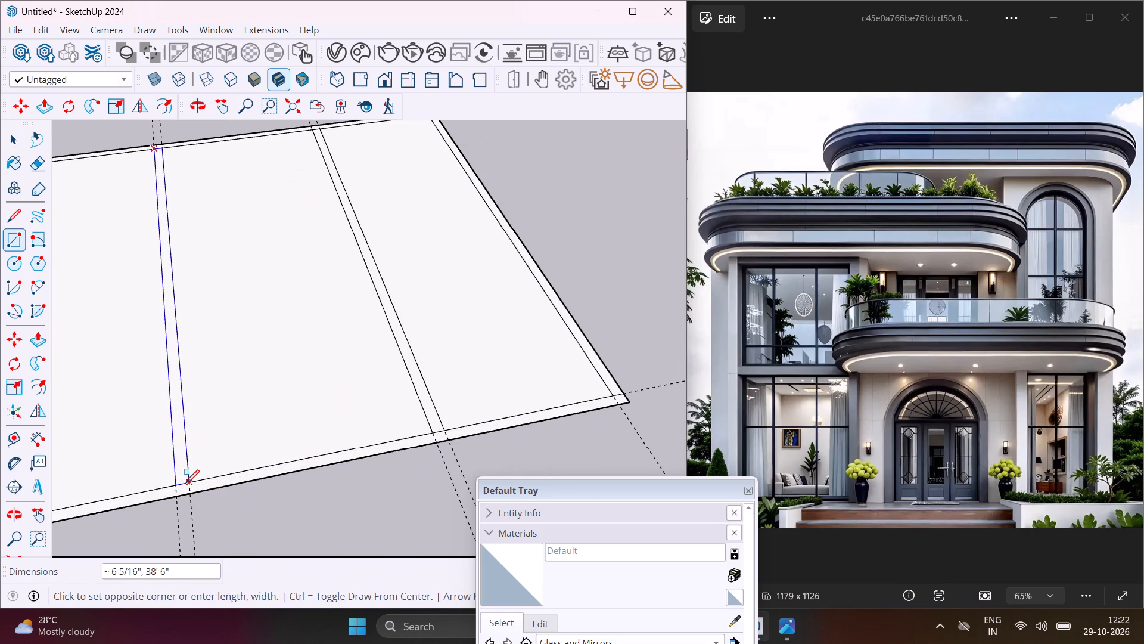
click(187, 483)
key(Escape)
key(space)
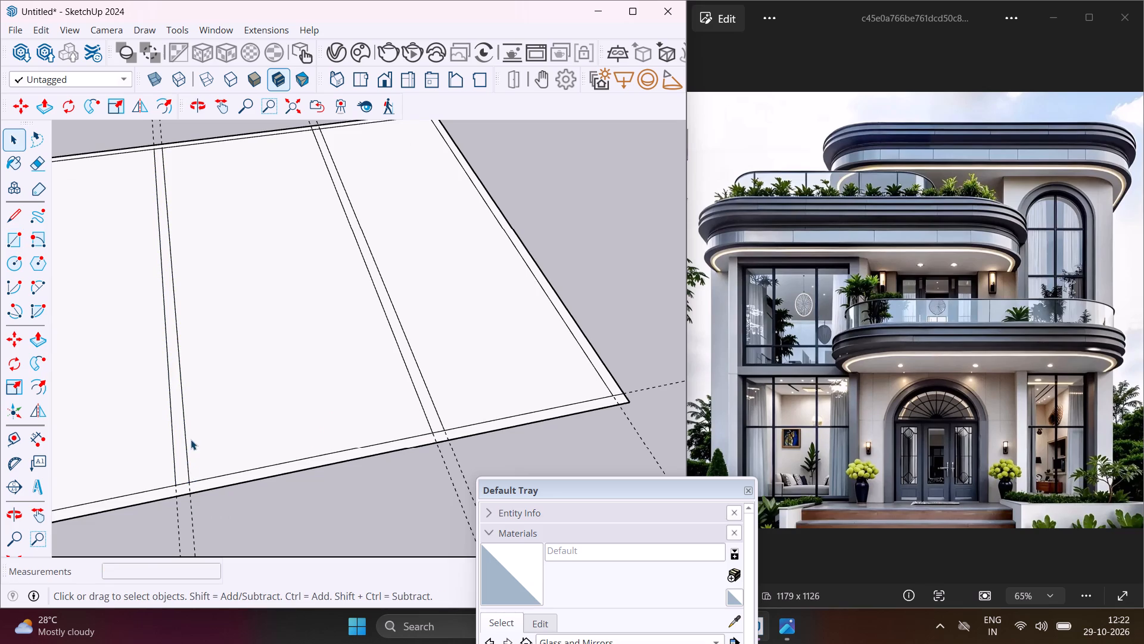
Push/Pull the outer wall strip nearest the green axis up 10'.
scroll(194, 422, down, 7)
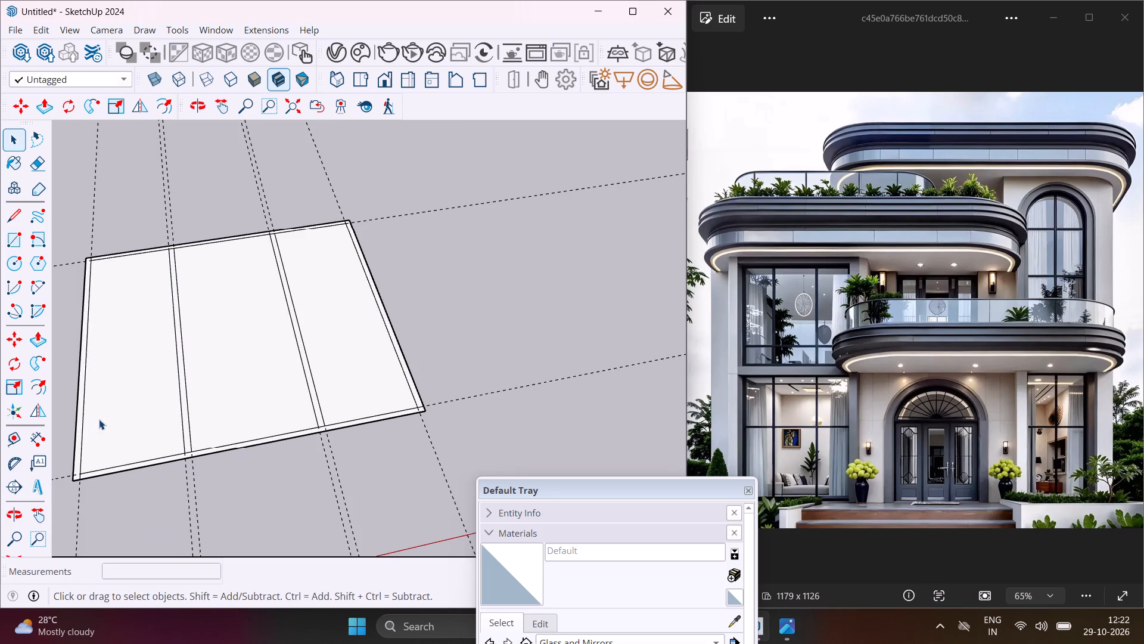
scroll(98, 419, up, 6)
scroll(93, 420, down, 3)
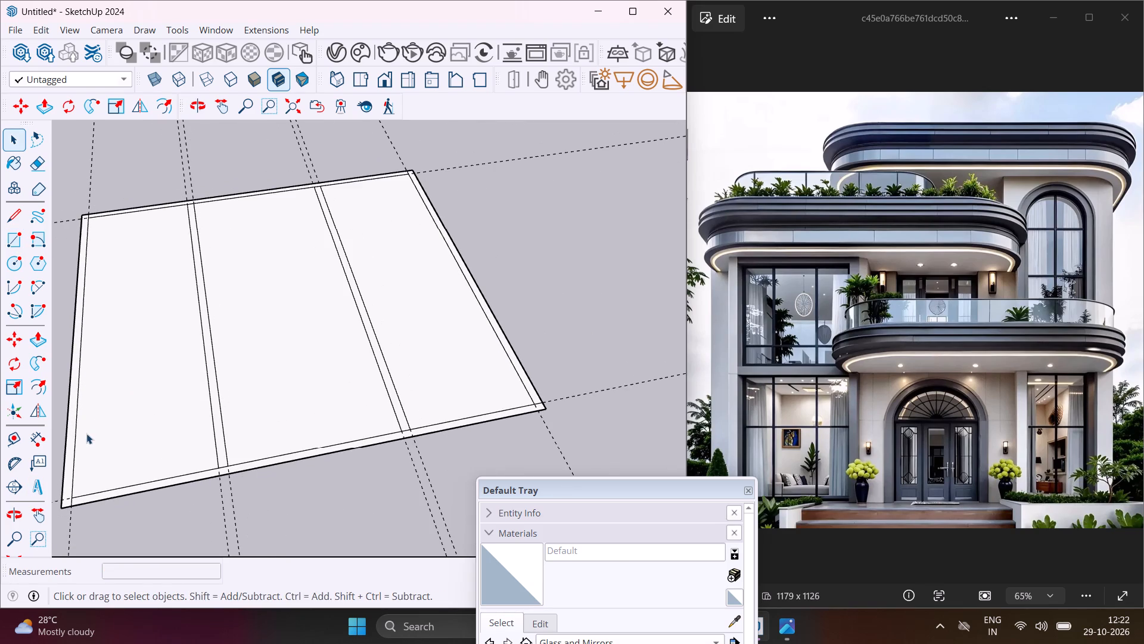
click(70, 419)
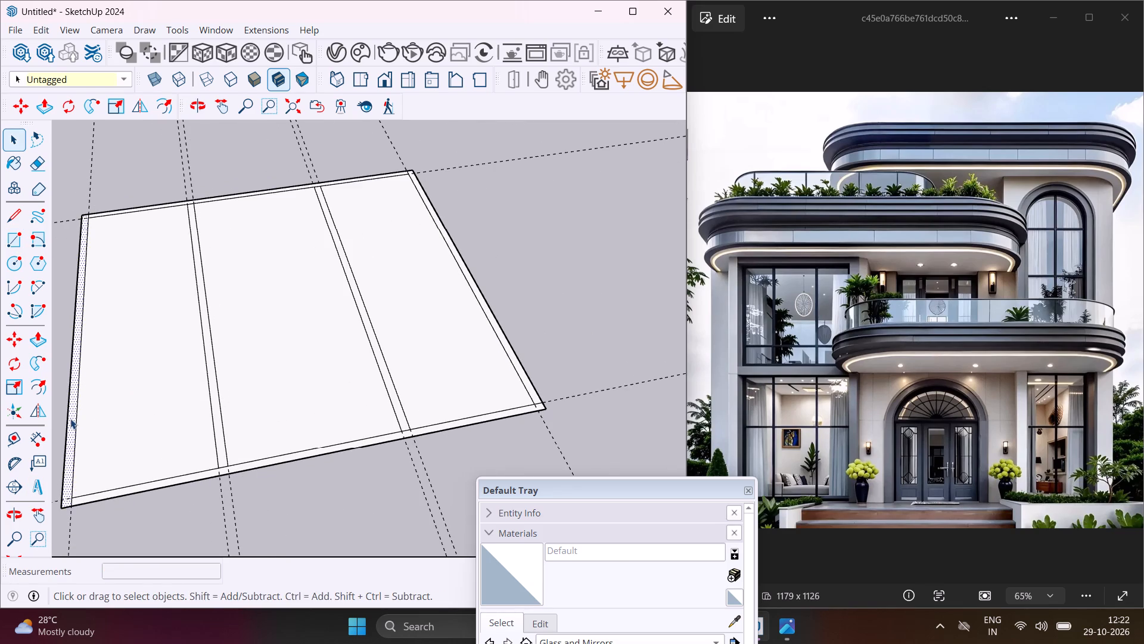
key(p)
click(67, 417)
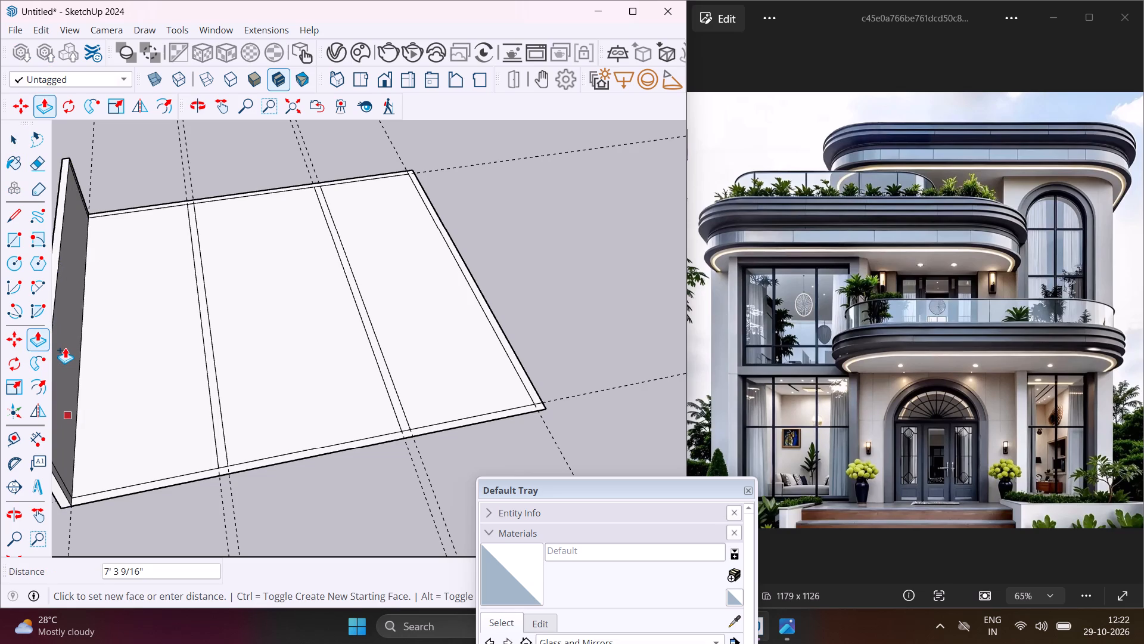
text(10')
key(Return)
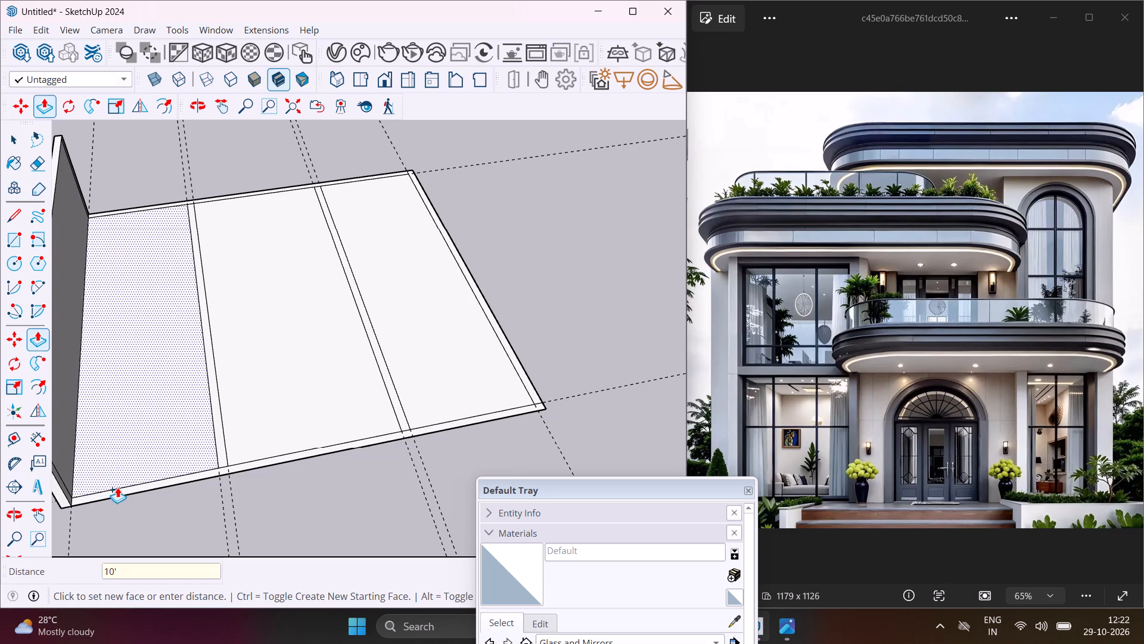
Push/Pull the outer wall strip nearest the red axis up 10'.
scroll(102, 493, up, 4)
click(102, 493)
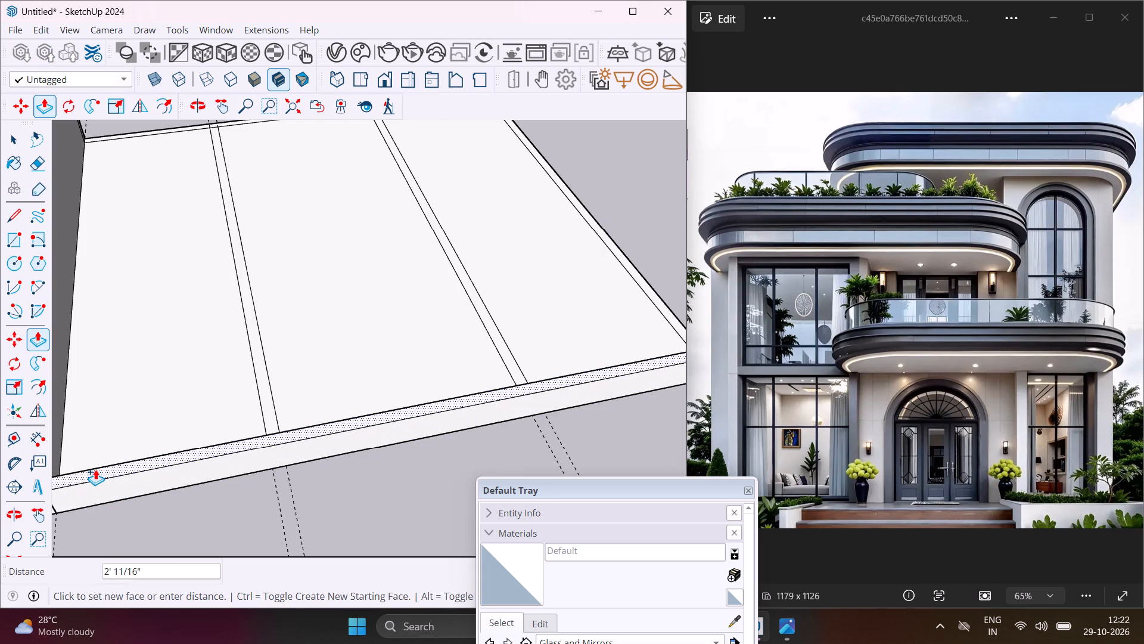
text(10')
key(Return)
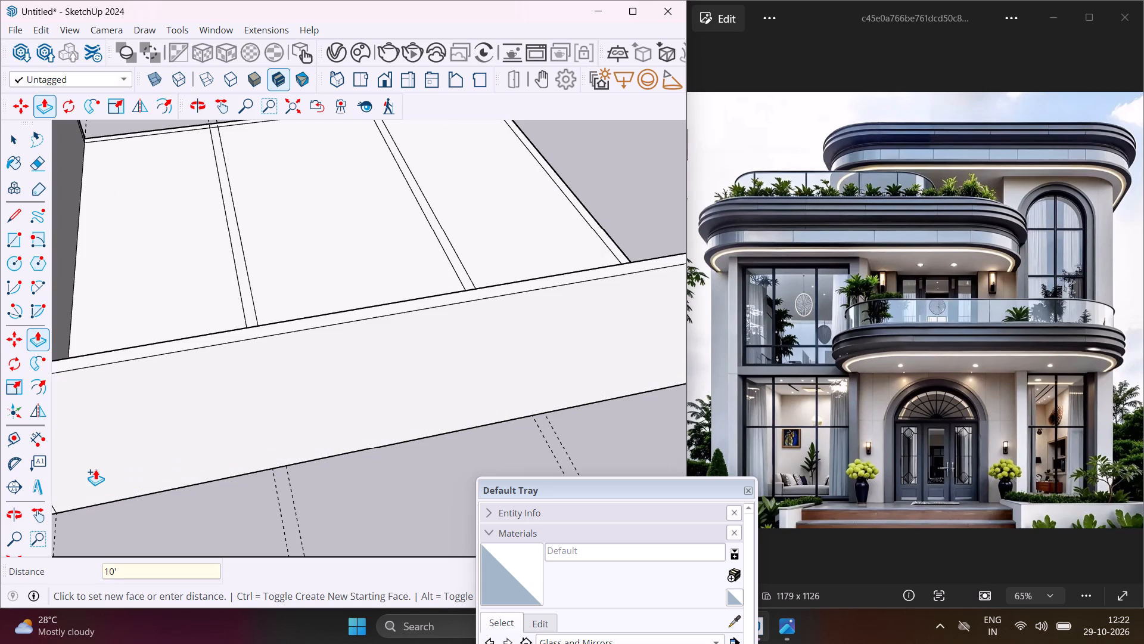
Push/Pull the inner wall strip nearer the green axis up 10', level with the top of the wall nearest the red axis.
scroll(249, 262, down, 3)
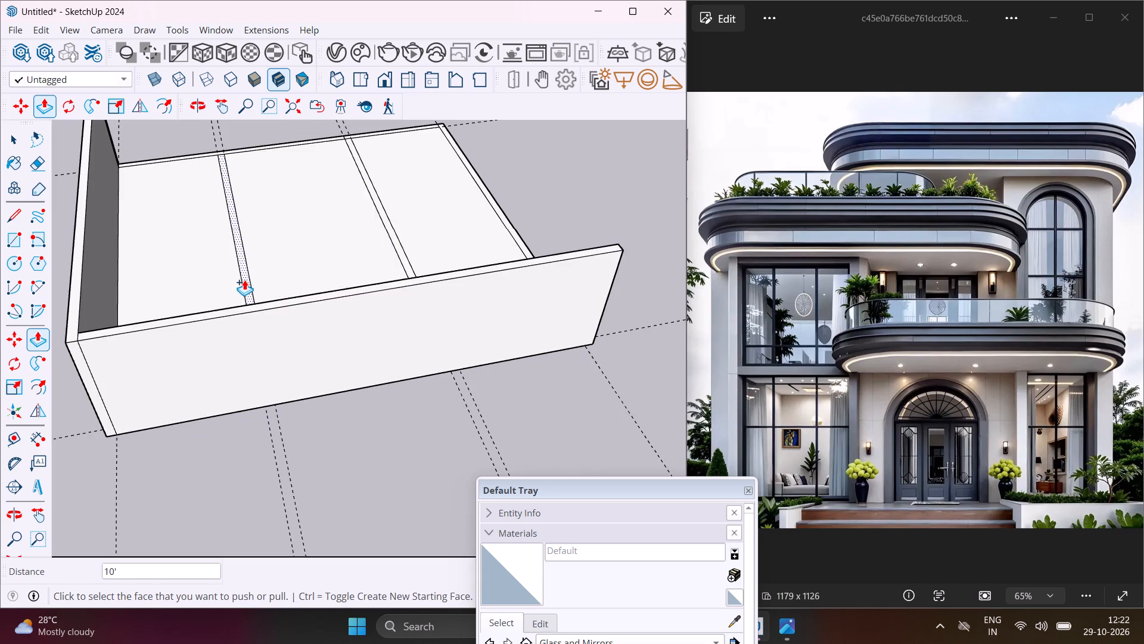
scroll(243, 275, up, 3)
click(243, 274)
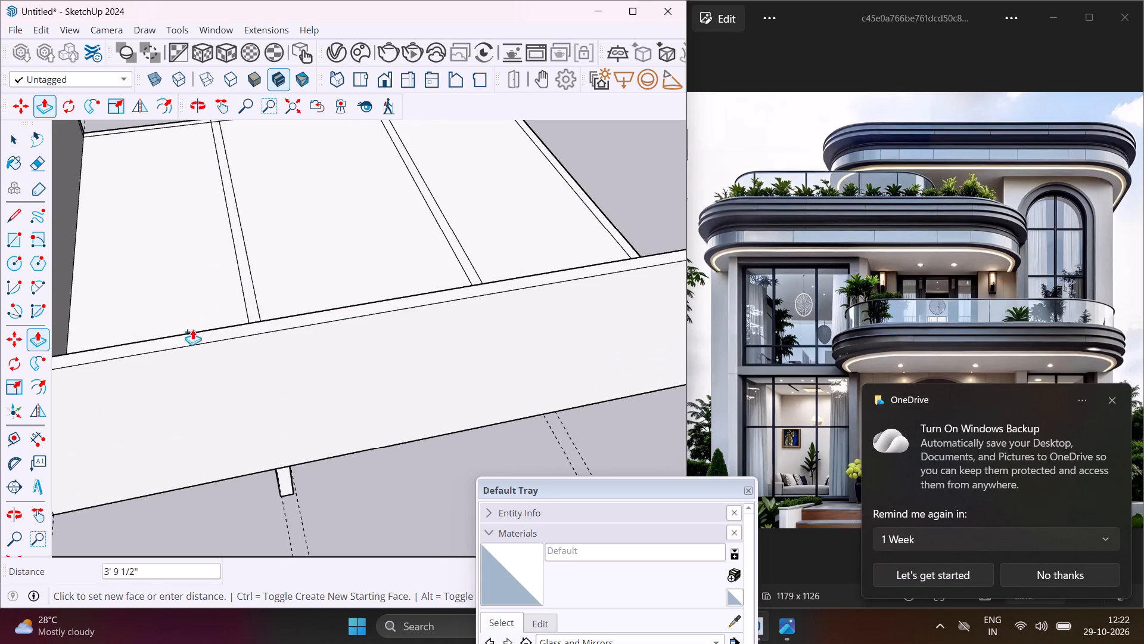
click(192, 344)
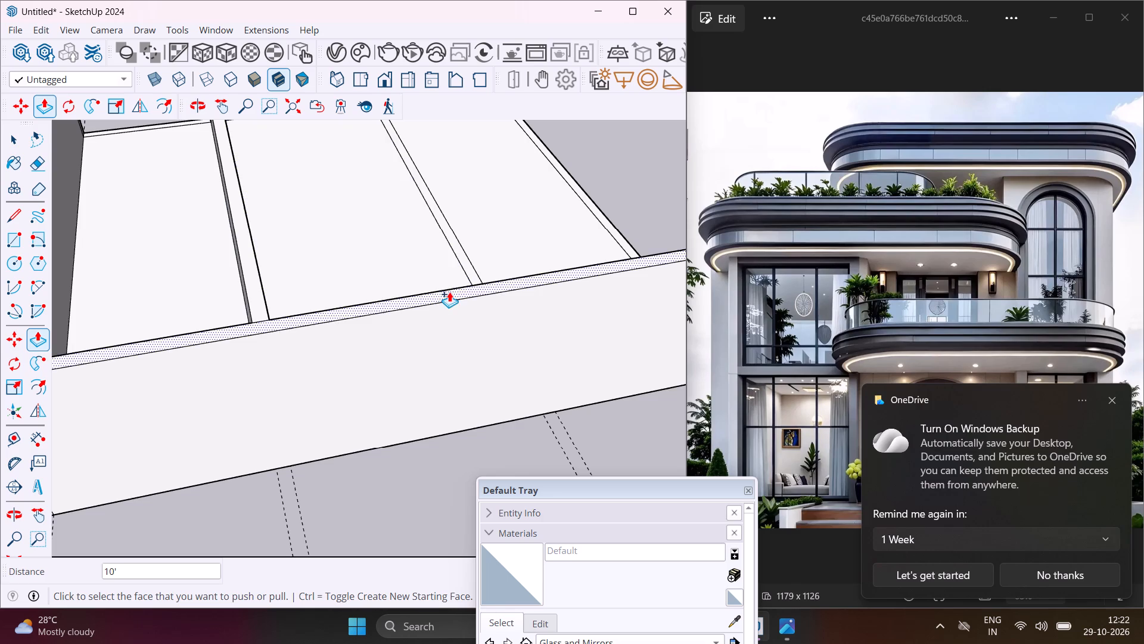
Push/Pull the outer wall strip farthest from the green axis up 10', level with the wall nearest the red axis.
middle_drag(449, 292, 295, 252)
scroll(277, 246, down, 3)
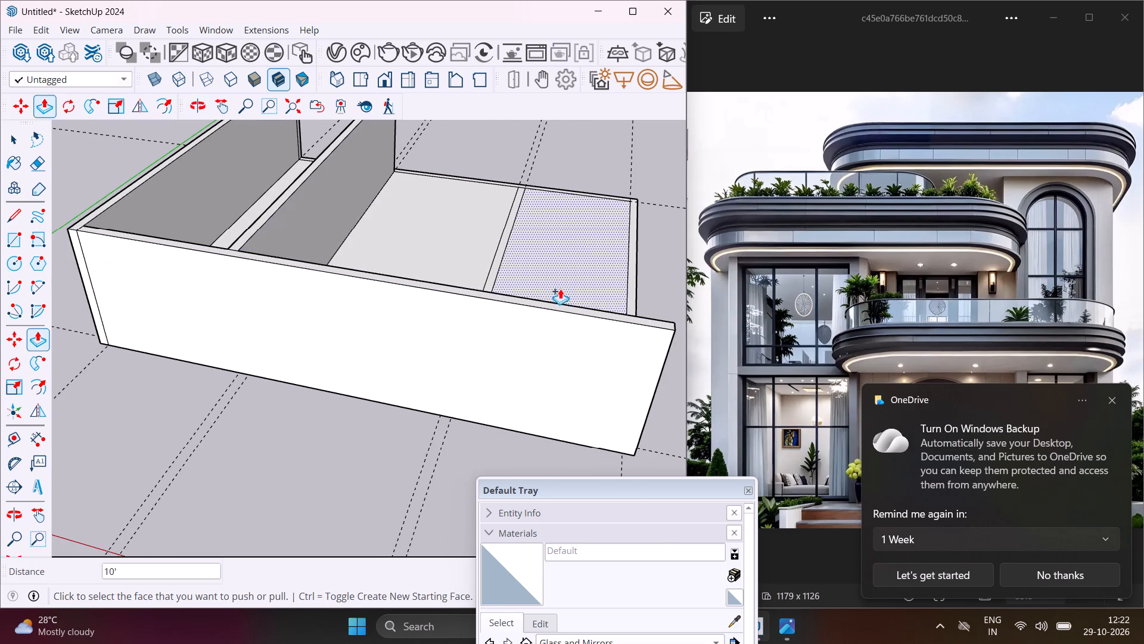
scroll(624, 304, up, 2)
click(633, 302)
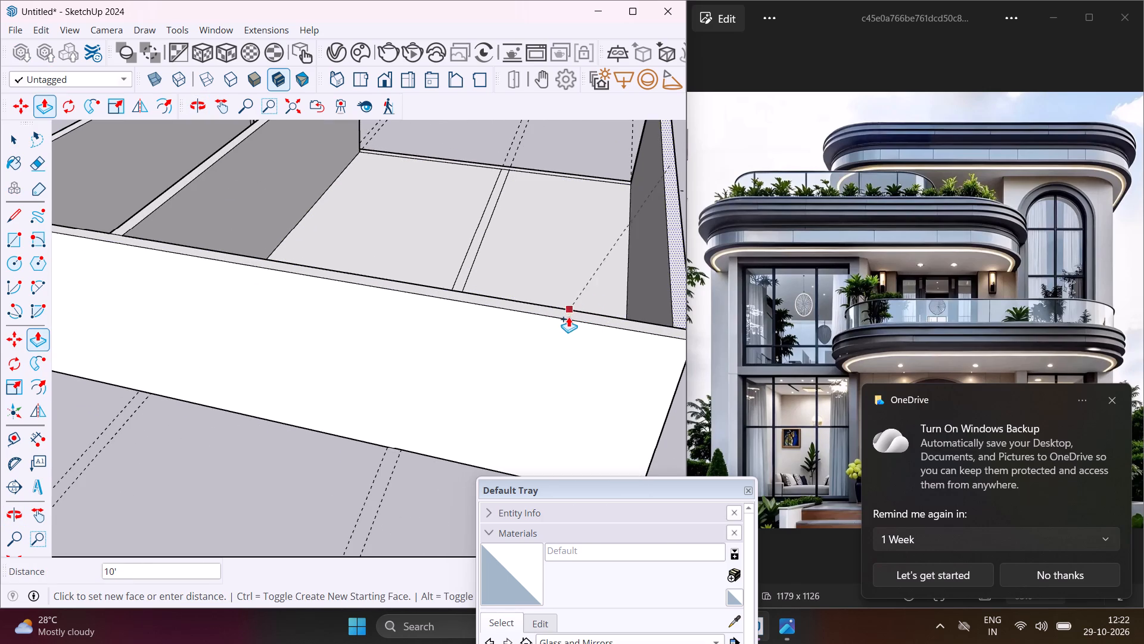
click(568, 317)
Push/Pull the inner wall strip farther from the green axis up 10', level with the surrounding wall tops.
scroll(451, 268, up, 4)
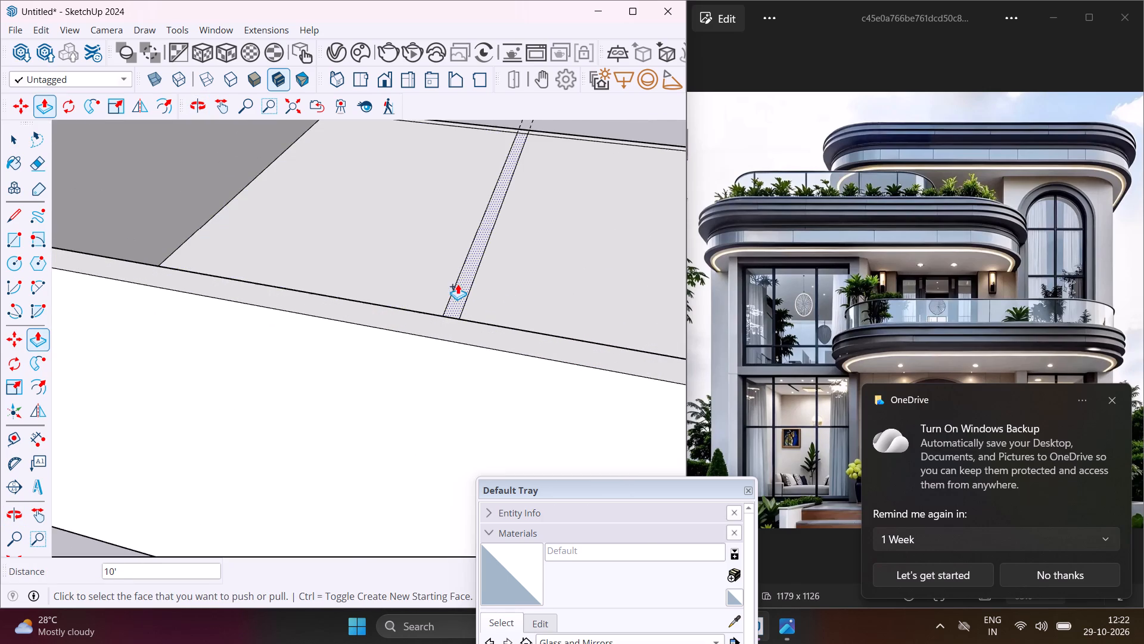
click(458, 286)
click(365, 303)
Push/Pull the remaining outer wall strip, opposite the red axis, up 10' to close the wall outline.
middle_drag(365, 303, 299, 354)
scroll(306, 342, down, 13)
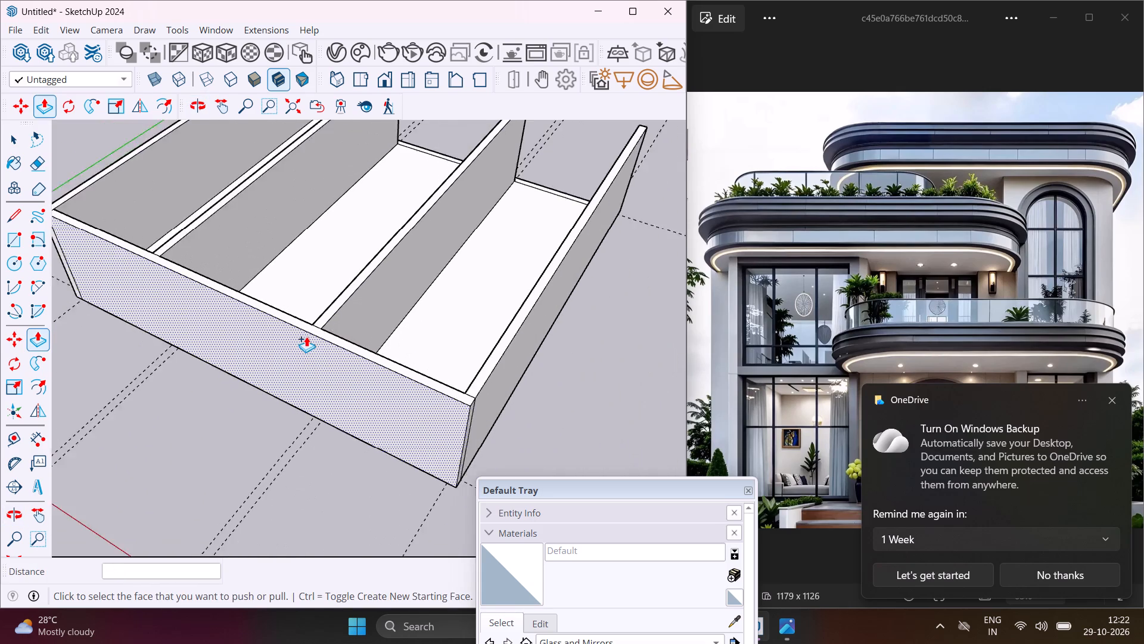
scroll(306, 336, down, 2)
middle_drag(579, 190, 284, 206)
scroll(634, 363, up, 3)
click(634, 360)
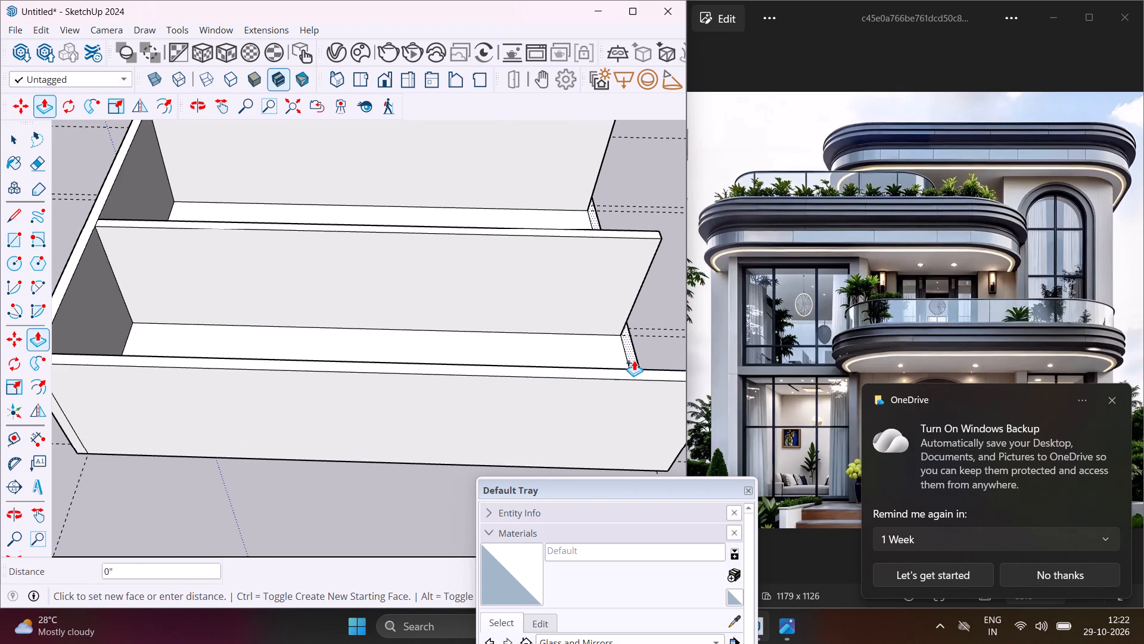
click(557, 373)
scroll(342, 330, down, 5)
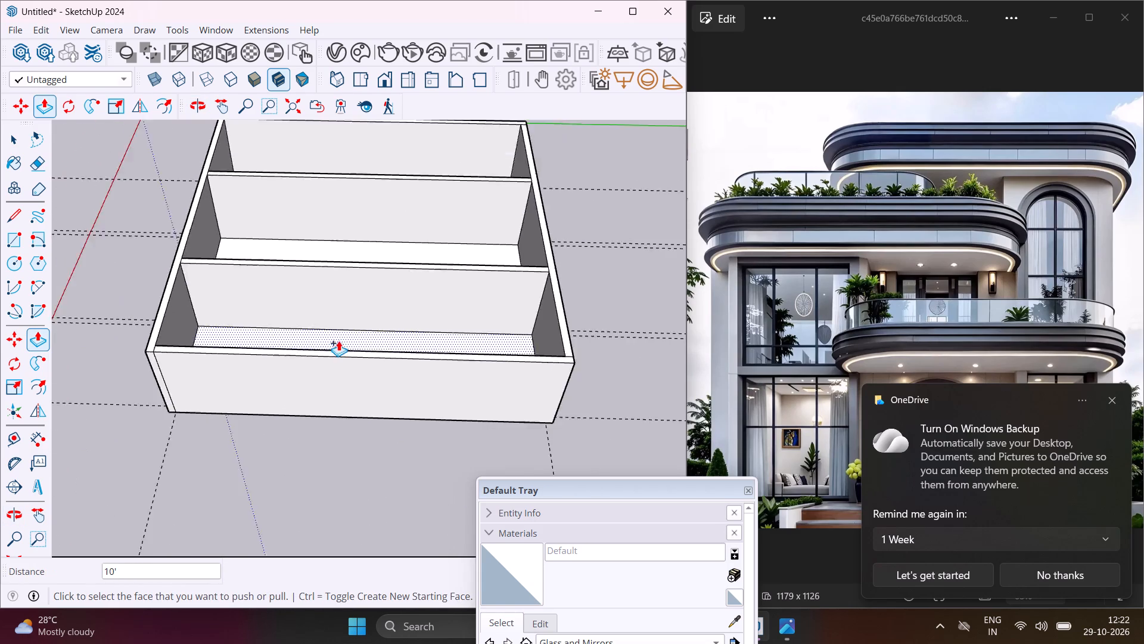
middle_drag(322, 338, 695, 275)
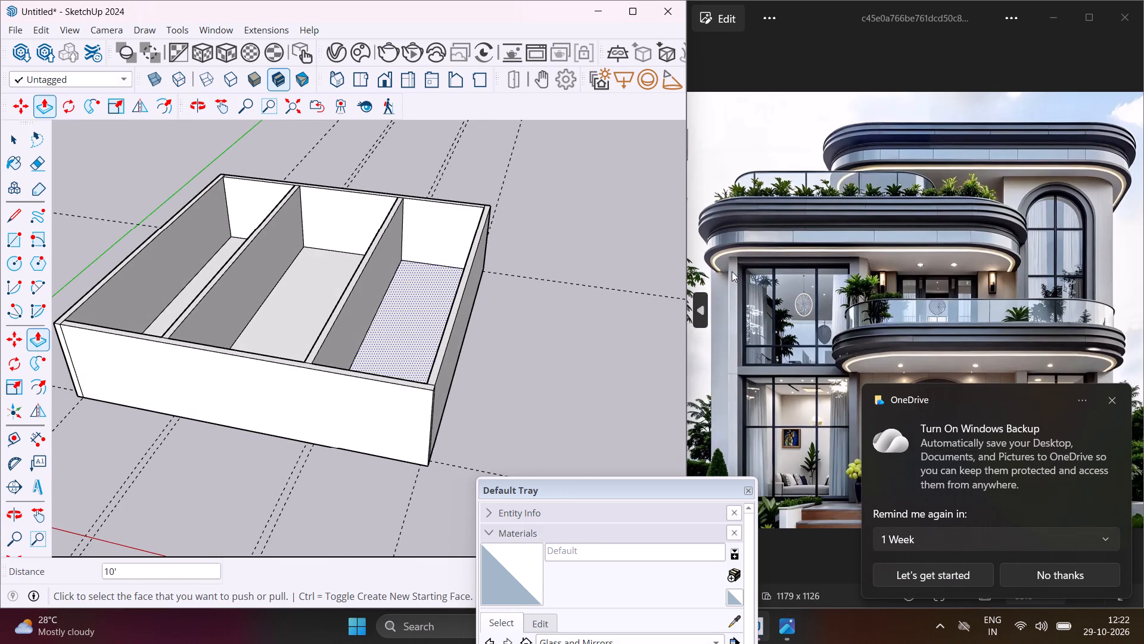
Dismiss the OneDrive backup notification covering the reference image and leave the Push/Pull tool.
click(1106, 400)
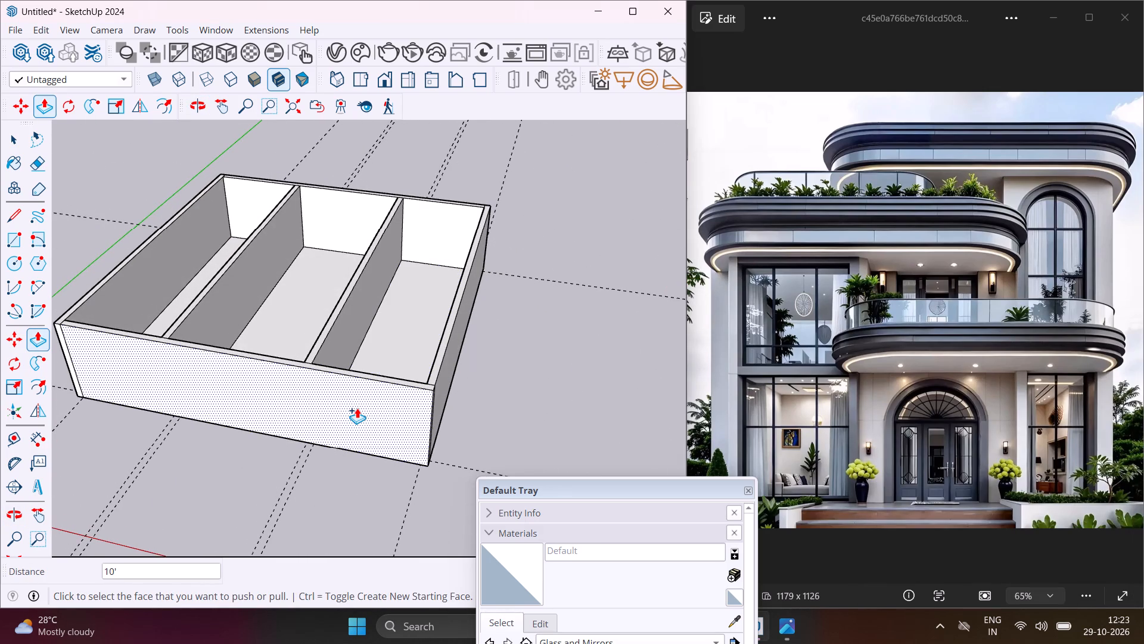
key(Escape)
key(space)
Draw a full-height rectangle about 7' wide on the outer face of the wall nearest the red axis, near its green-axis end.
middle_drag(285, 407, 388, 362)
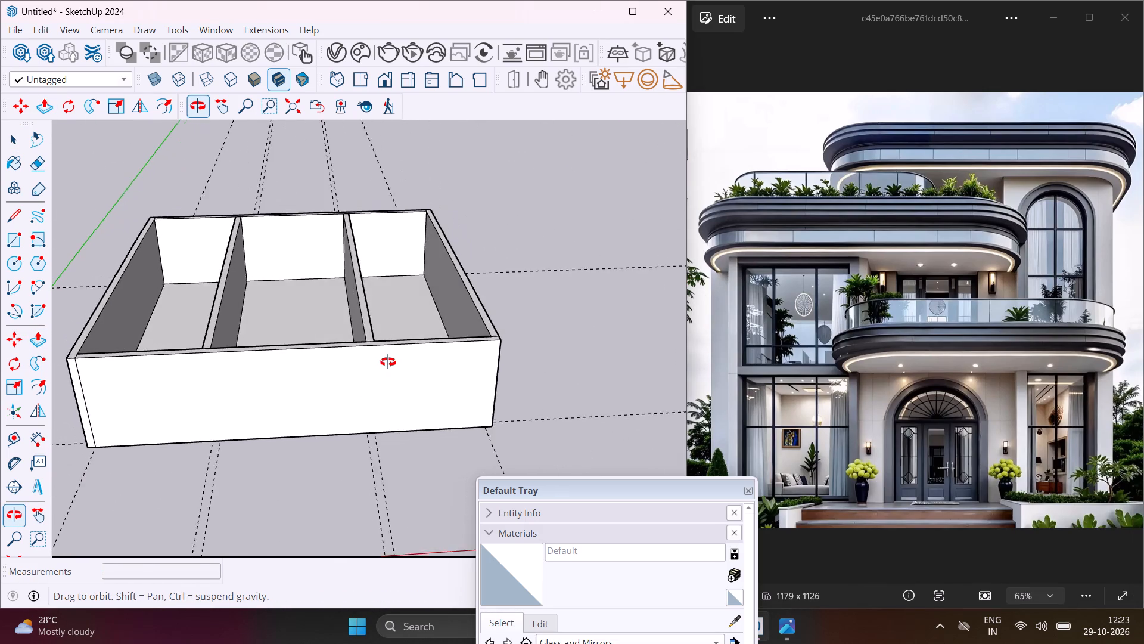
middle_drag(388, 362, 399, 348)
scroll(401, 325, down, 2)
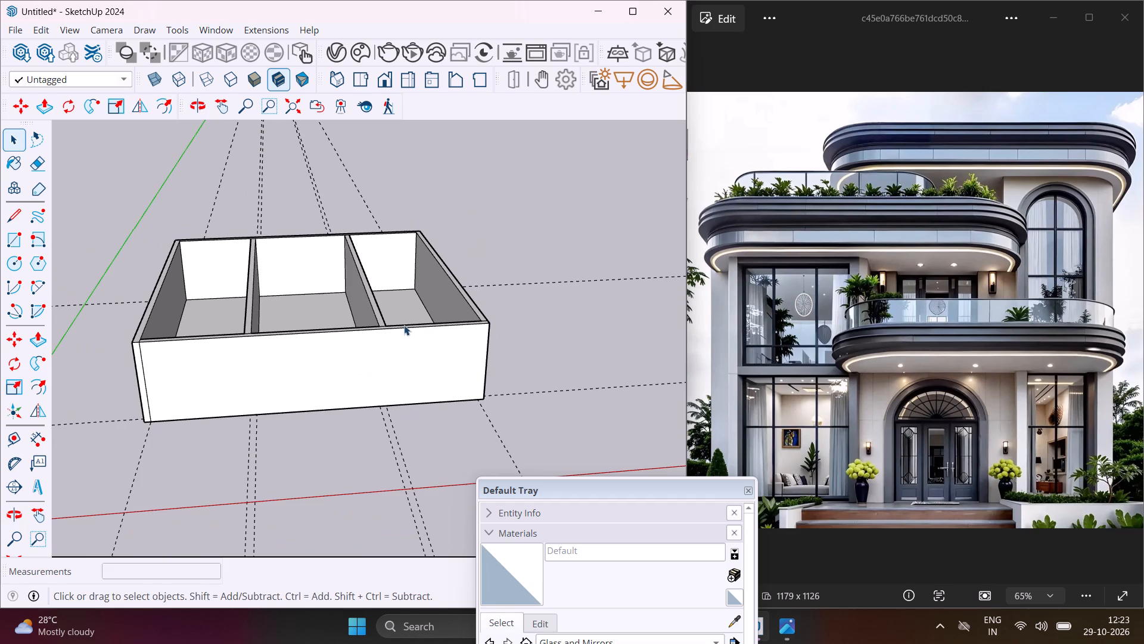
middle_drag(150, 374, 268, 353)
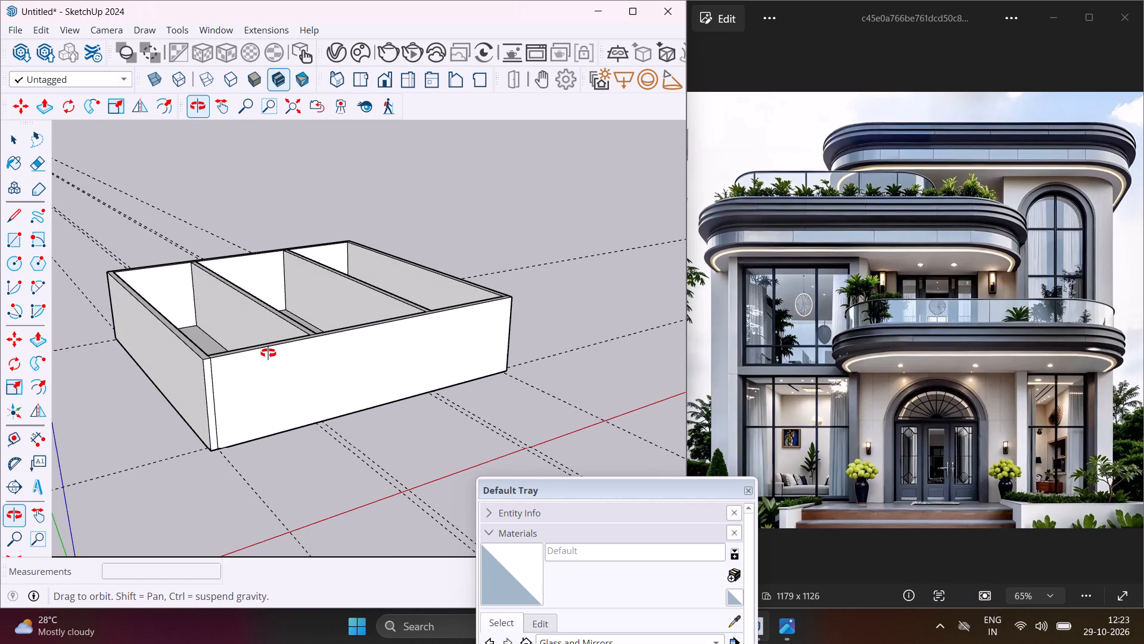
middle_drag(268, 353, 172, 305)
scroll(210, 324, up, 4)
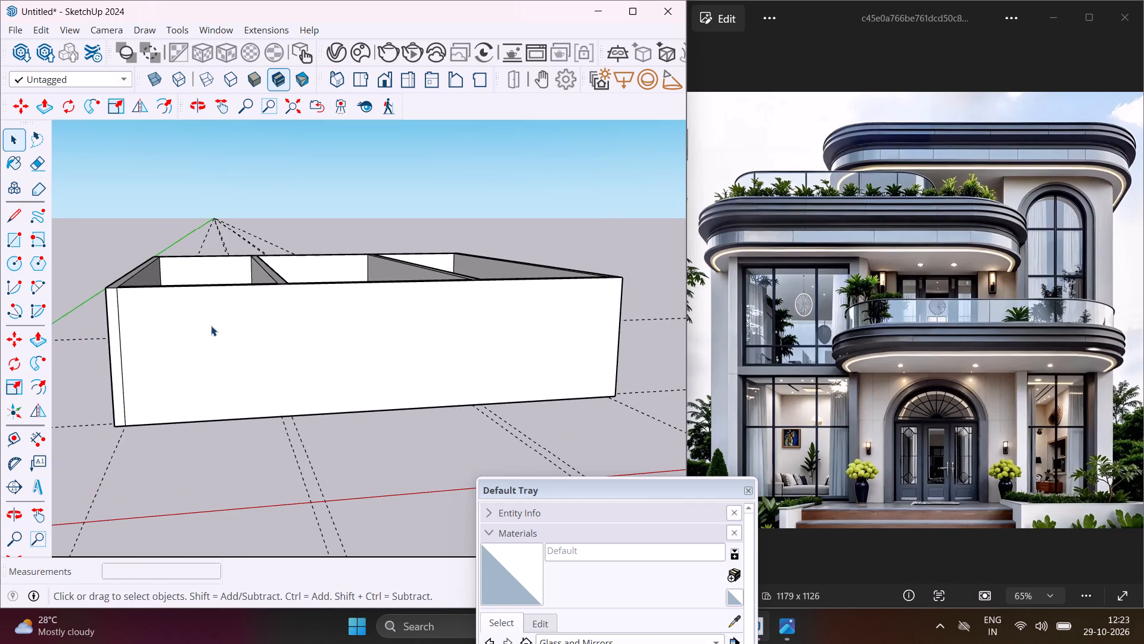
click(13, 247)
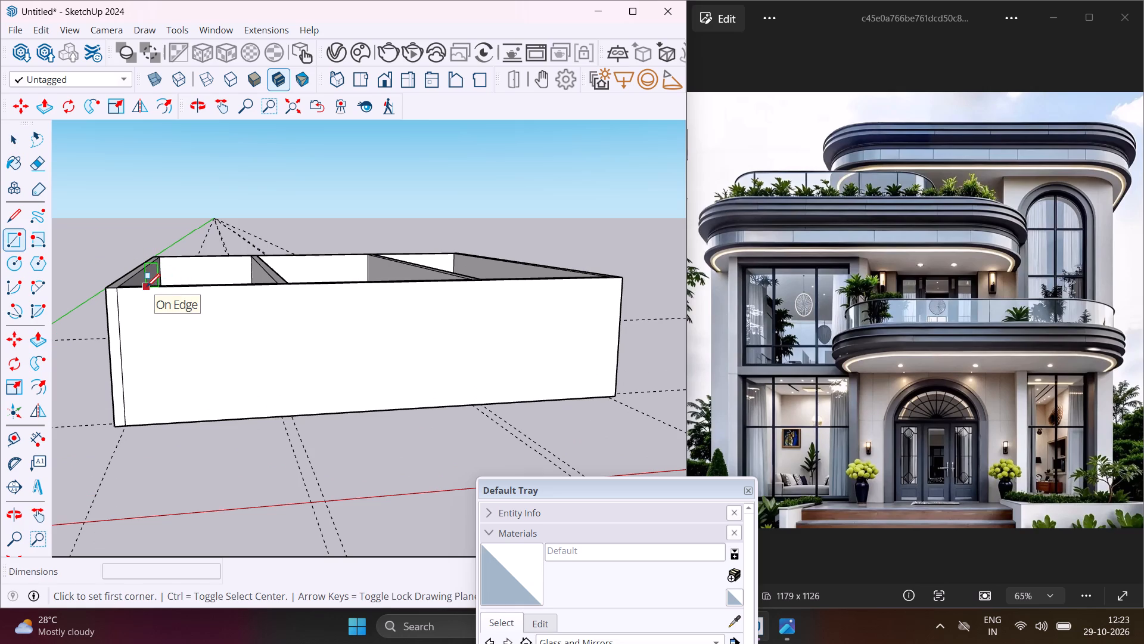
click(147, 287)
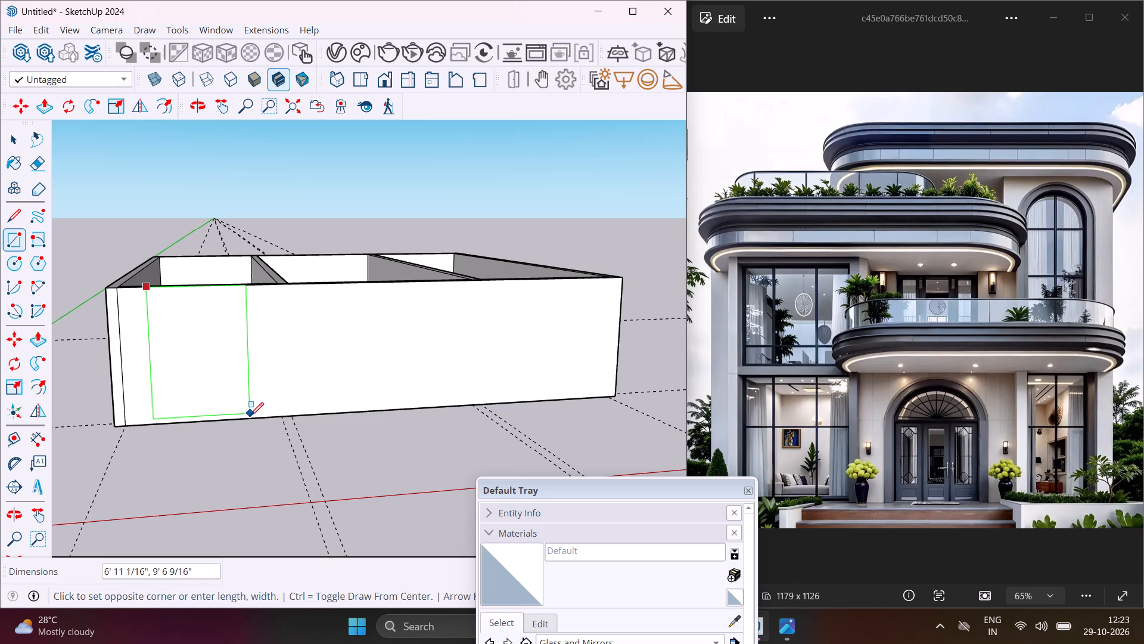
click(250, 416)
Draw a second rectangle about 6' 2" by 10' on the same outer wall face, near the end farthest from the green axis.
scroll(180, 365, down, 2)
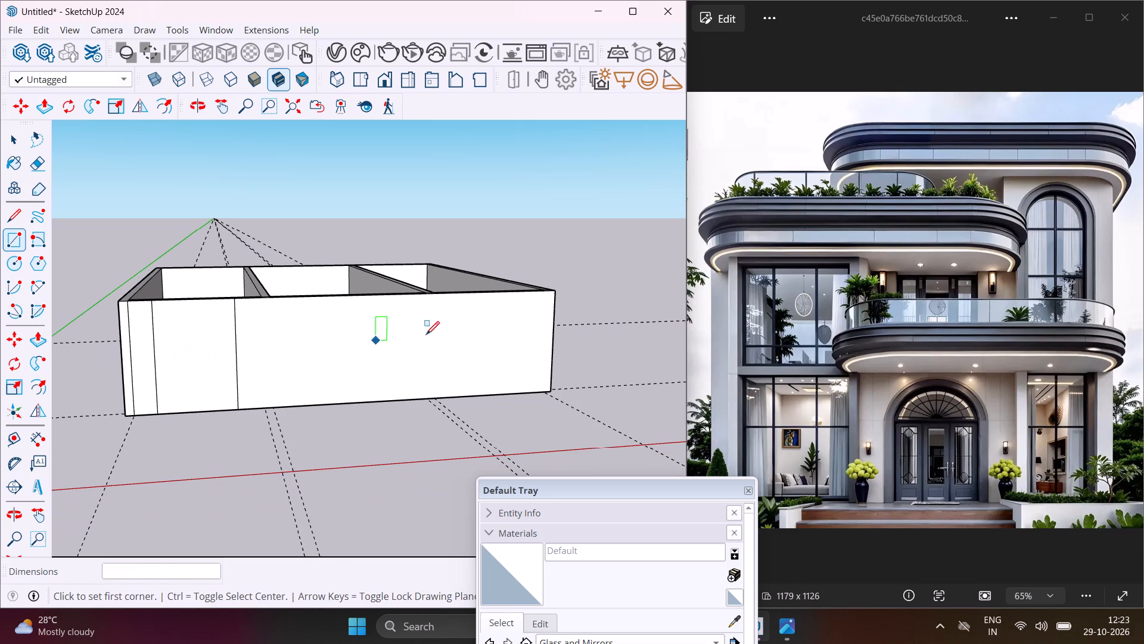
click(467, 296)
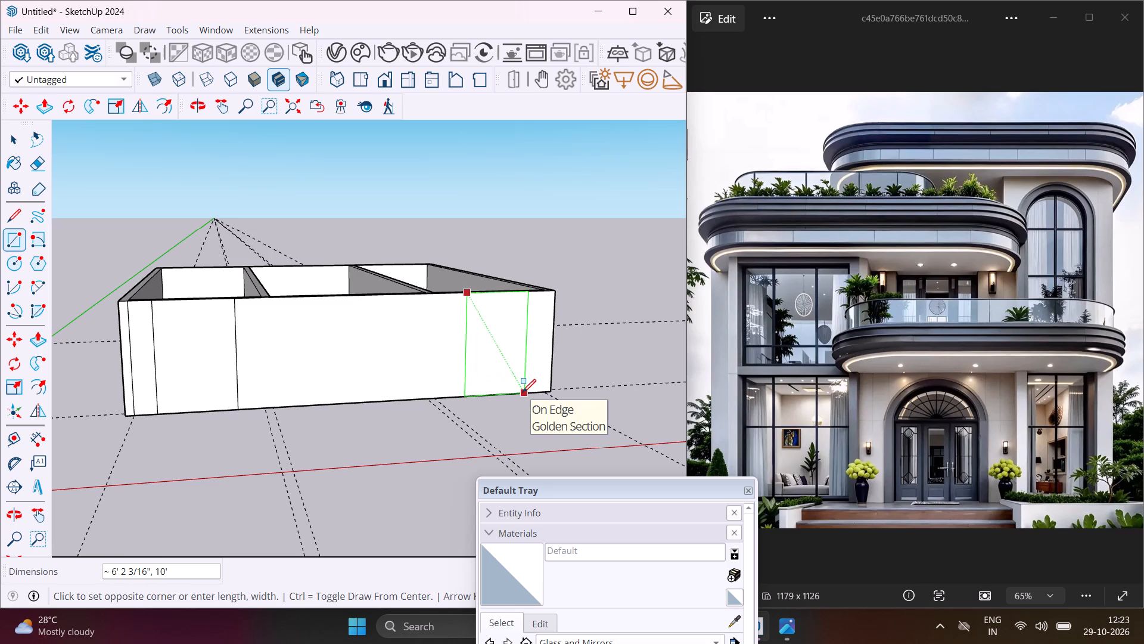
click(523, 392)
key(Escape)
key(space)
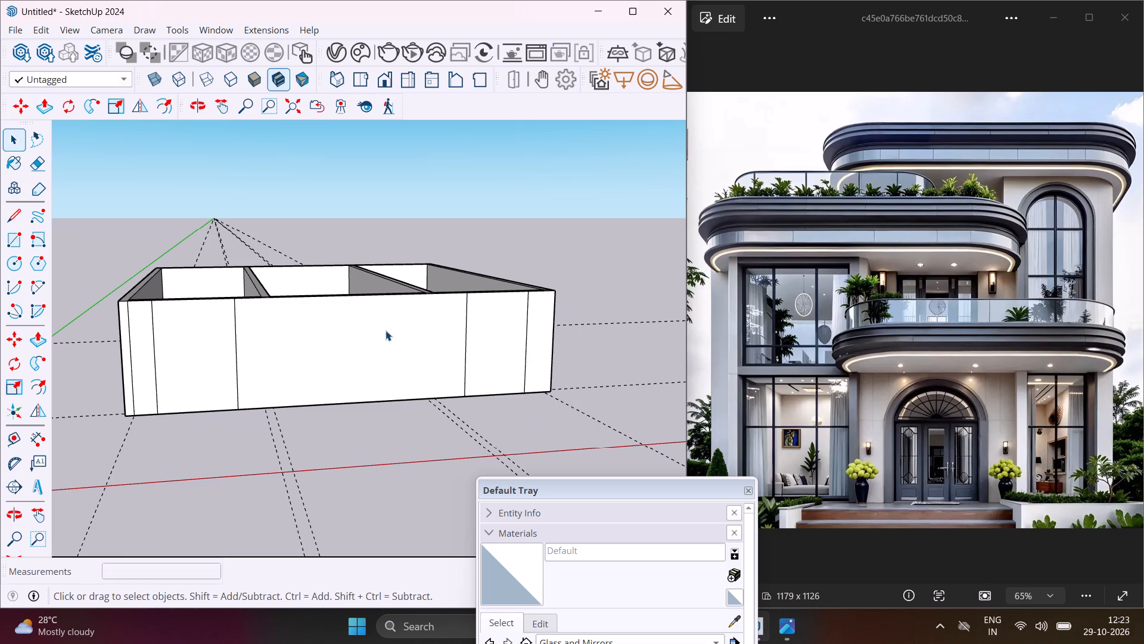
Draw a 14' 6" line across the middle room's floor between the inner walls, close and parallel to the wall nearest the red axis.
middle_drag(386, 330, 698, 478)
middle_drag(482, 350, 515, 371)
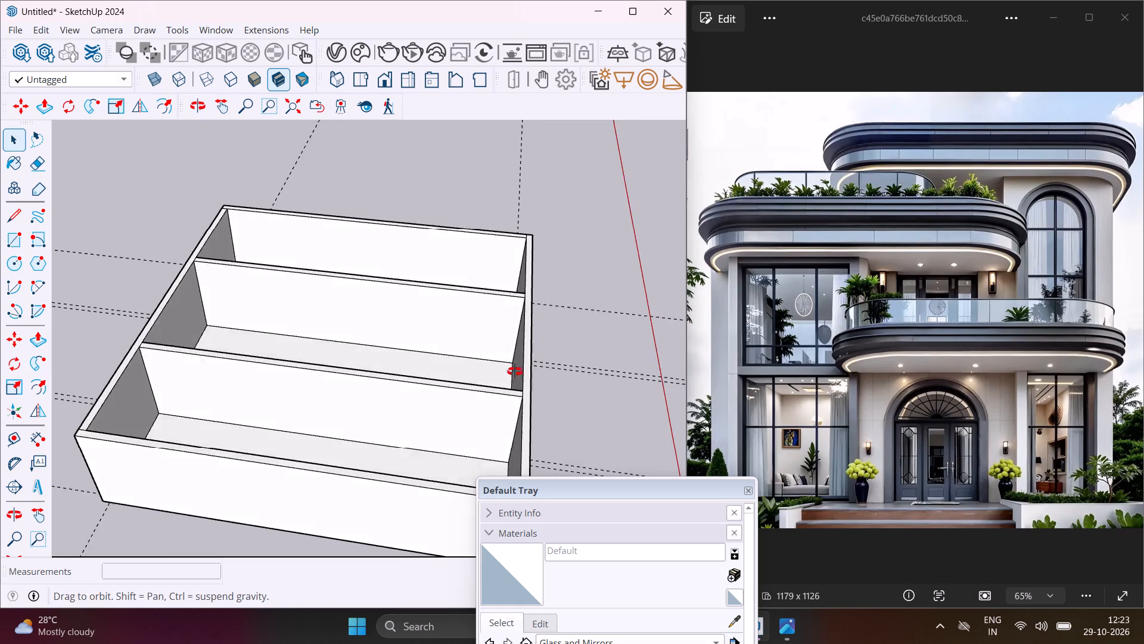
middle_drag(515, 371, 570, 398)
scroll(505, 323, up, 5)
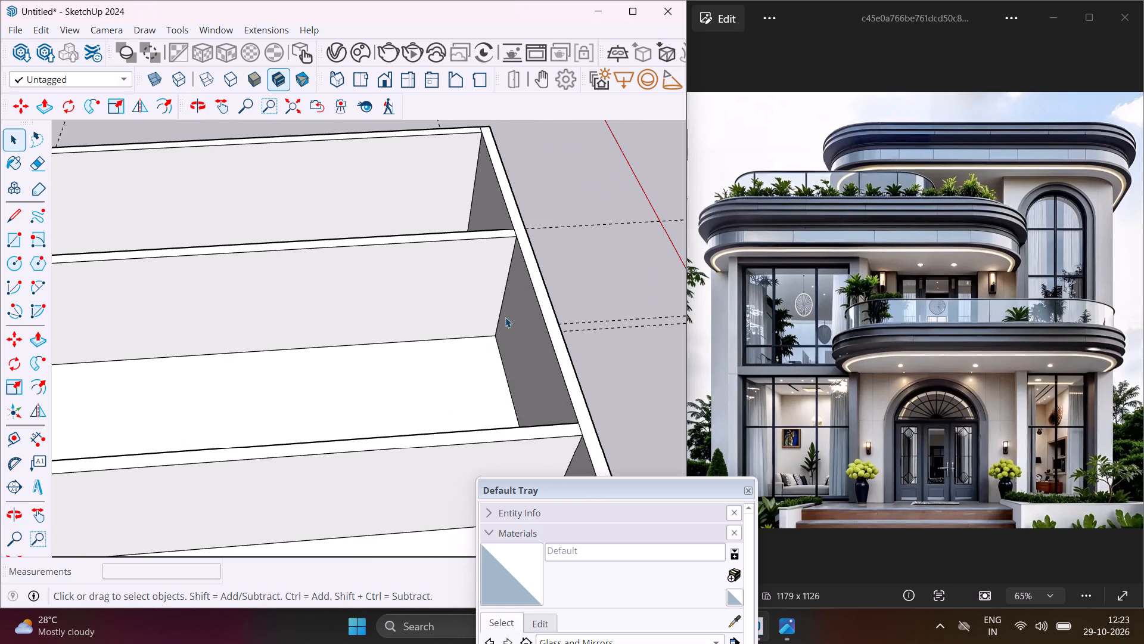
scroll(505, 317, up, 2)
scroll(378, 313, down, 4)
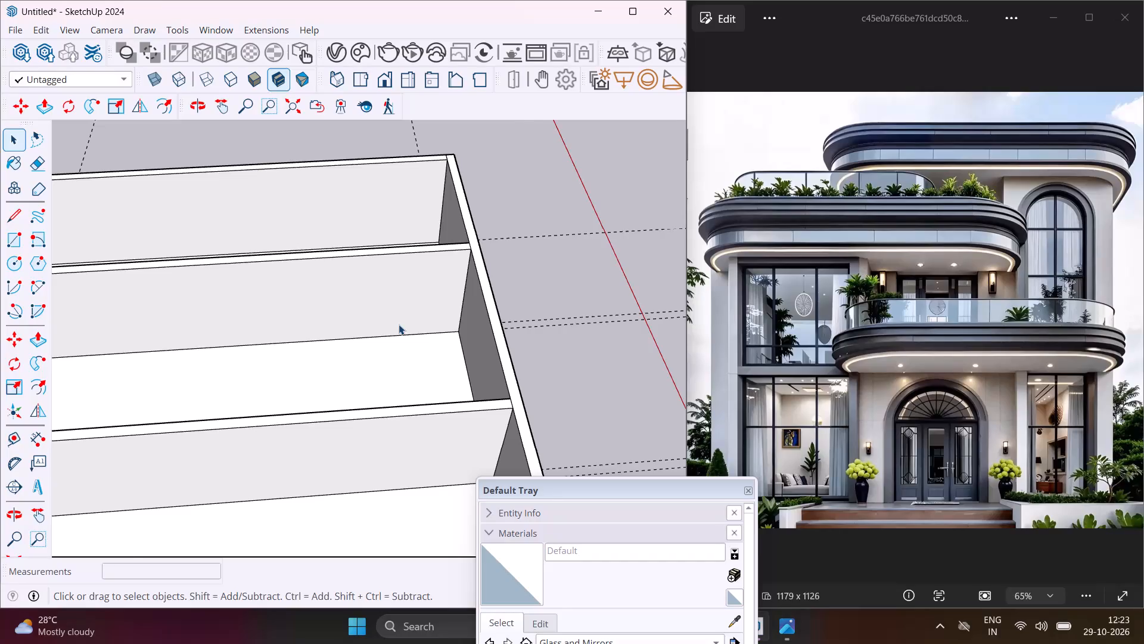
scroll(399, 324, down, 2)
middle_drag(400, 318, 387, 434)
scroll(403, 326, down, 1)
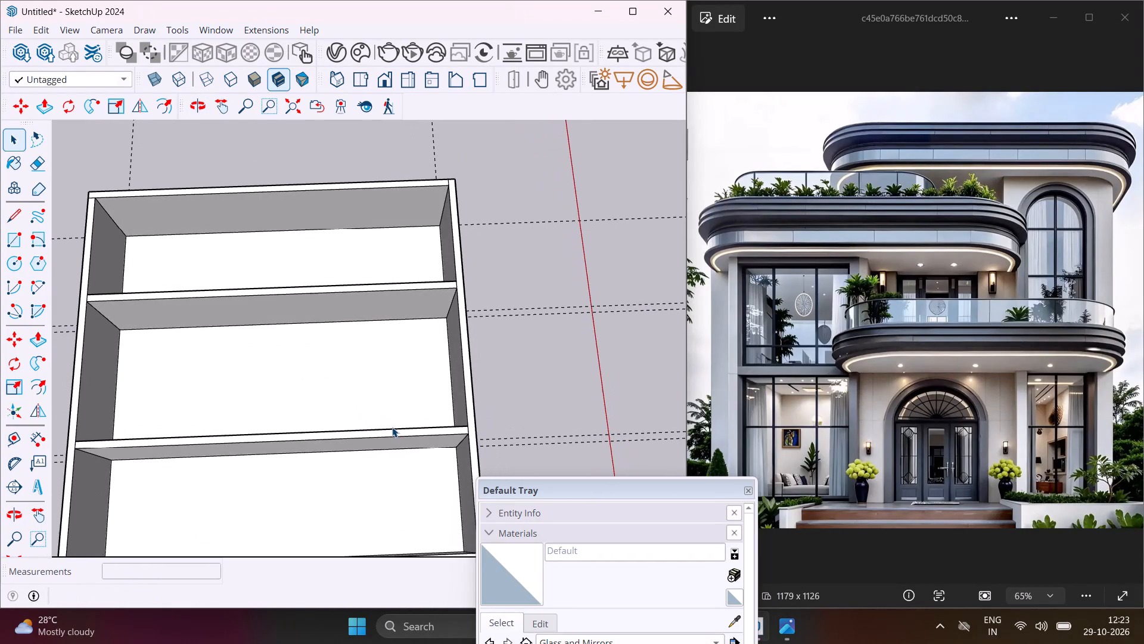
scroll(449, 382, up, 4)
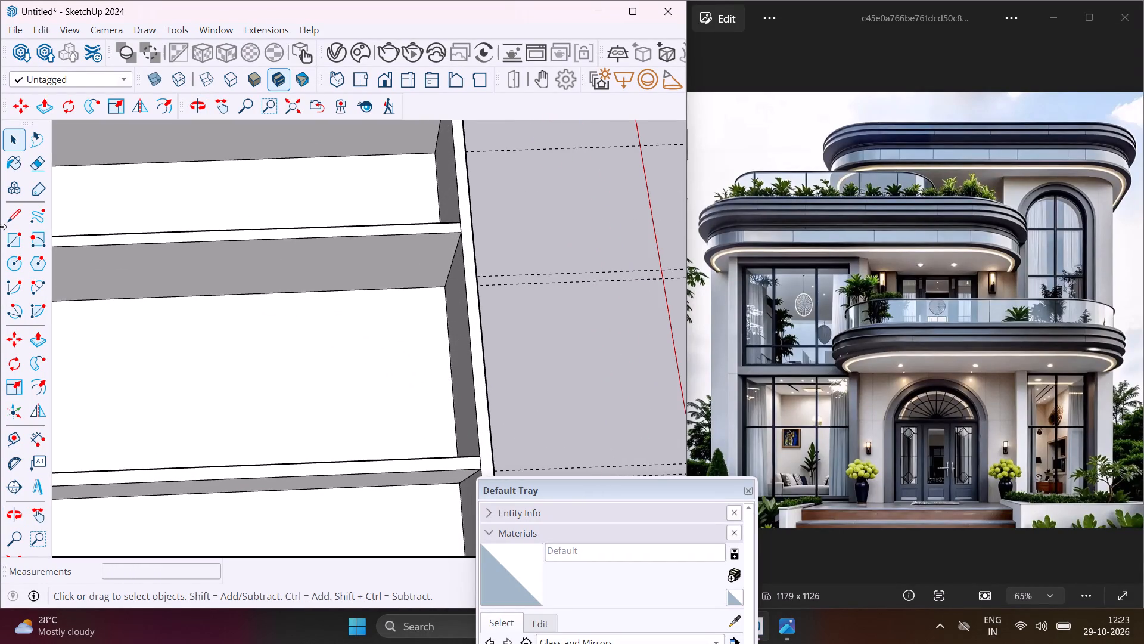
click(15, 218)
scroll(416, 275, up, 1)
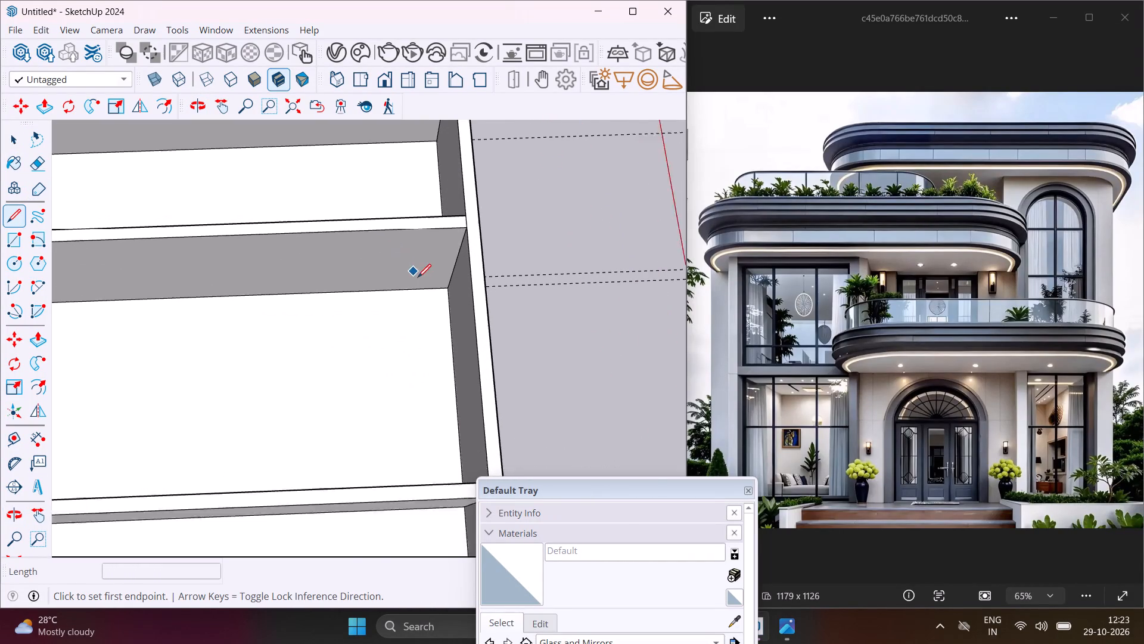
scroll(418, 277, up, 2)
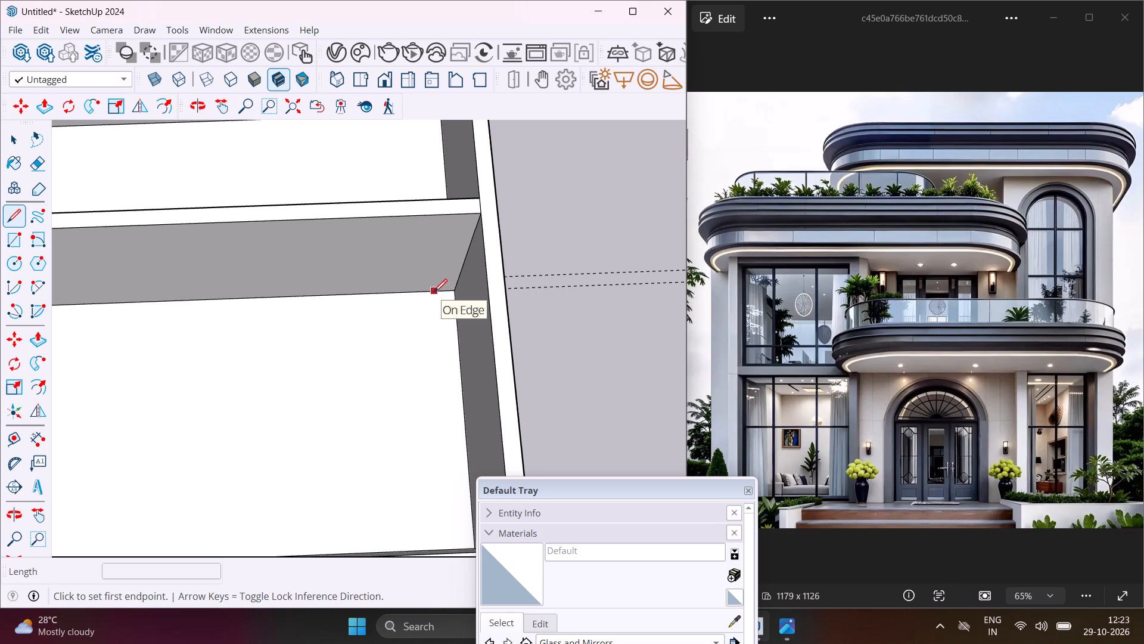
click(434, 292)
scroll(418, 351, down, 4)
middle_drag(412, 366, 449, 462)
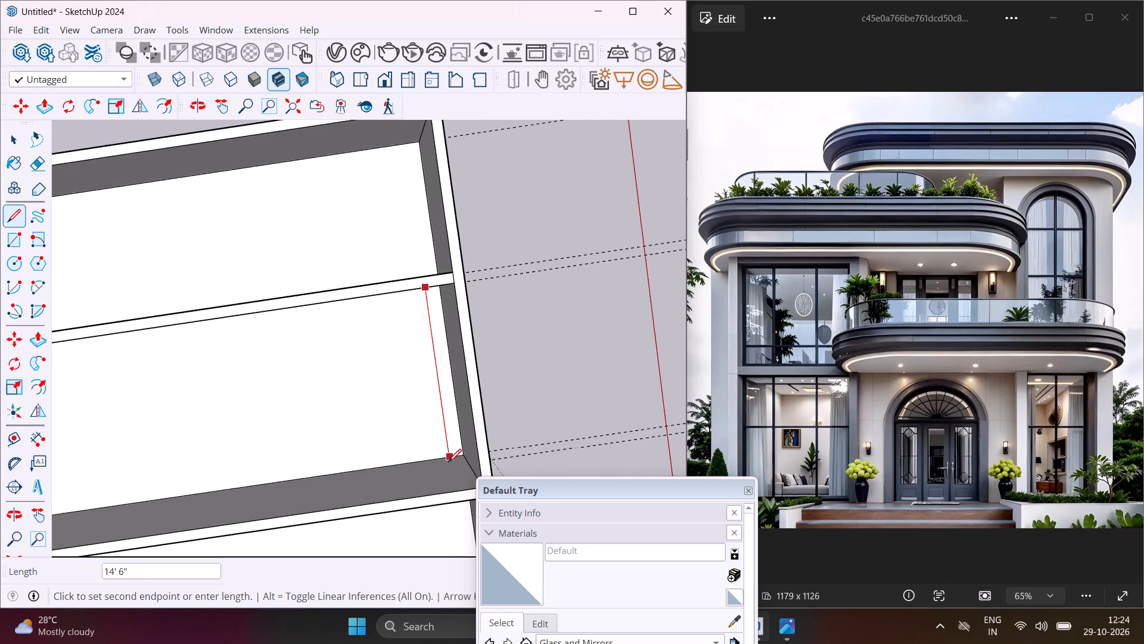
scroll(445, 457, up, 1)
click(445, 457)
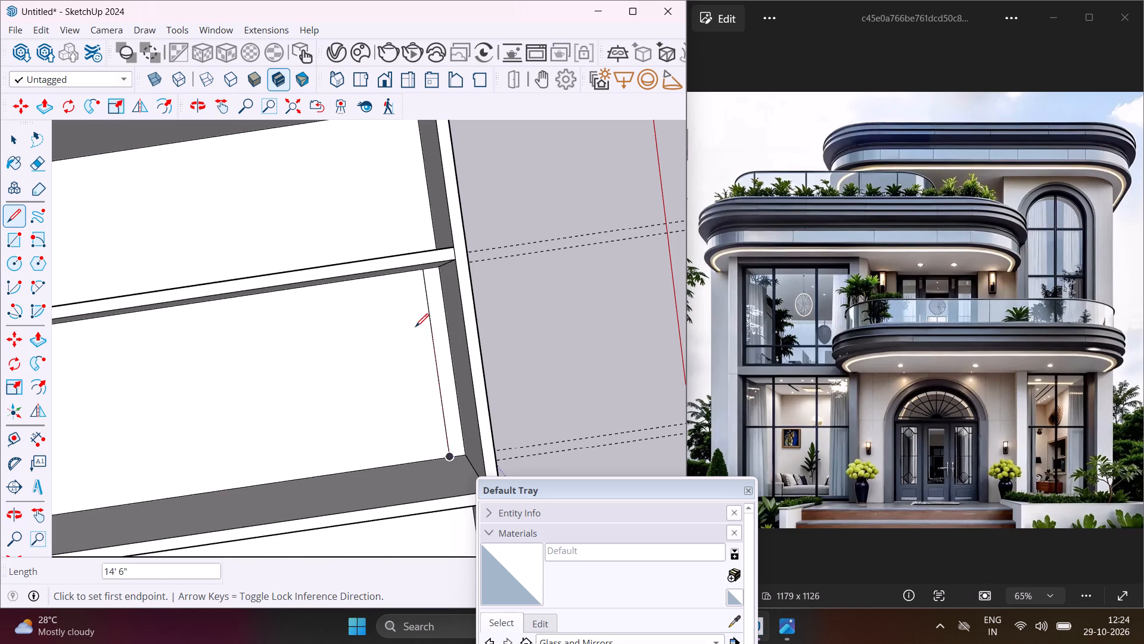
Draw a second 14' 6" floor line parallel to the first, slightly farther inside the middle room.
middle_drag(414, 327, 382, 252)
scroll(412, 327, up, 1)
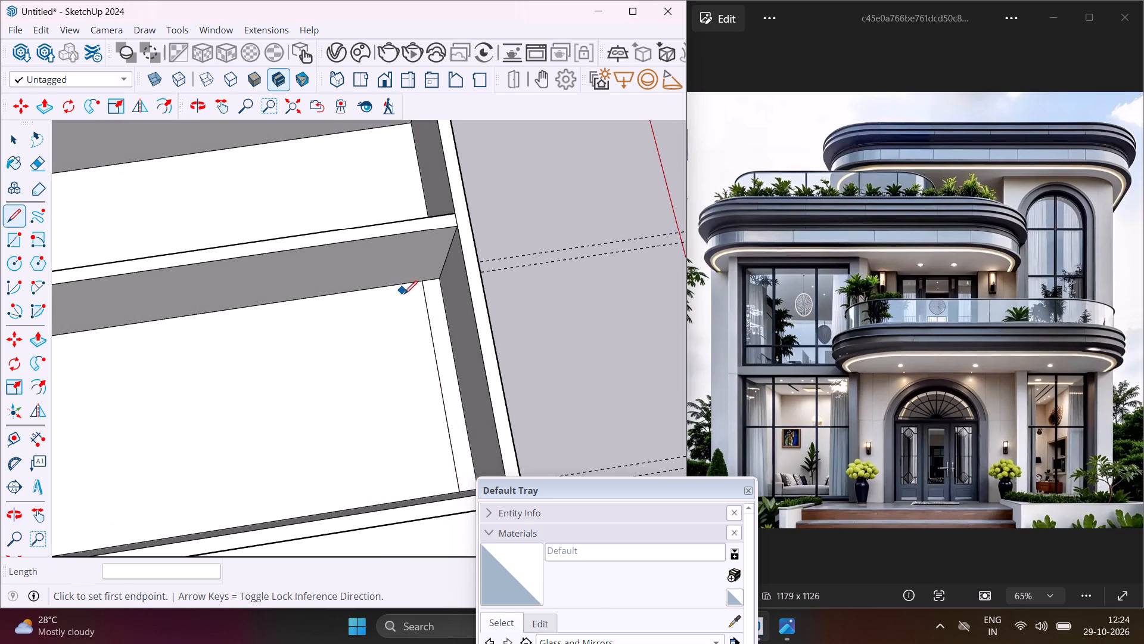
scroll(420, 283, up, 3)
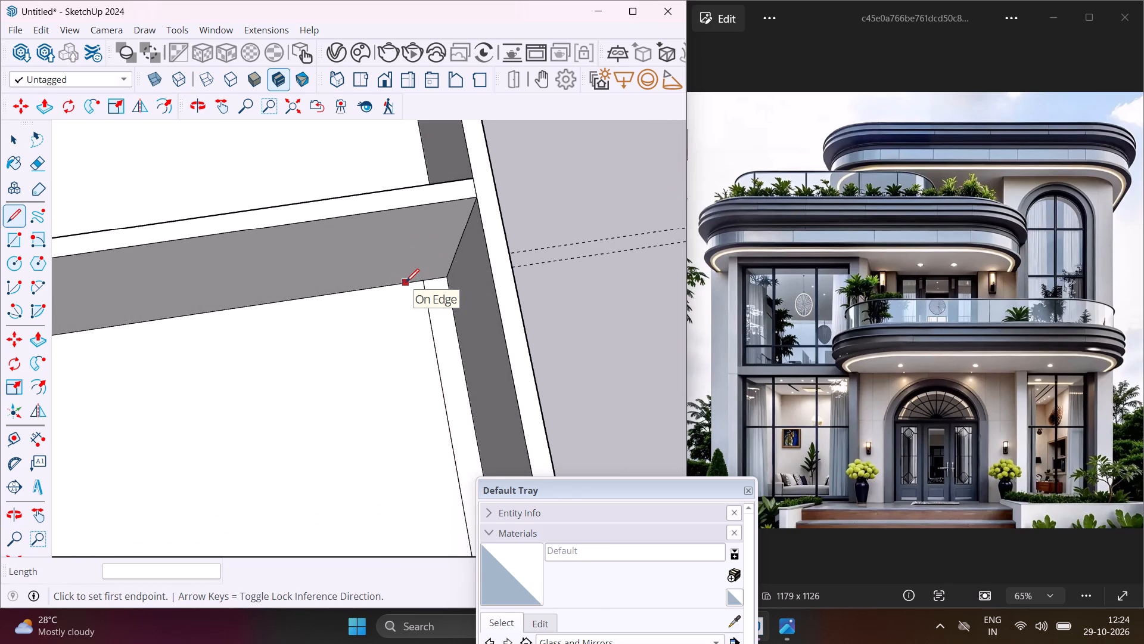
click(403, 282)
scroll(406, 341, down, 2)
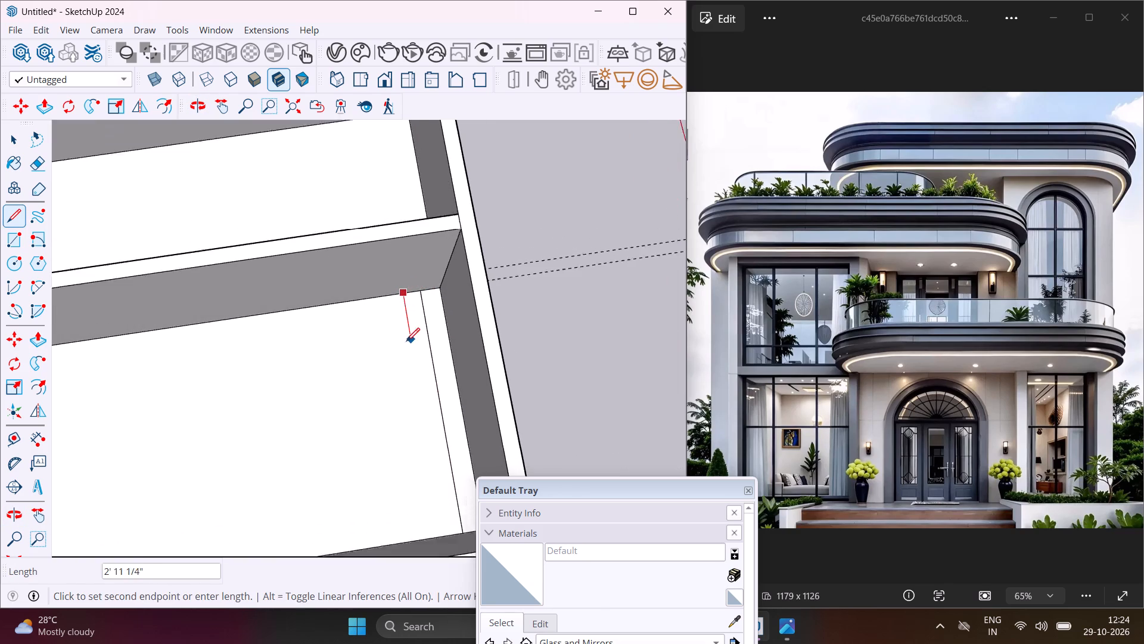
scroll(406, 341, down, 3)
scroll(436, 475, up, 3)
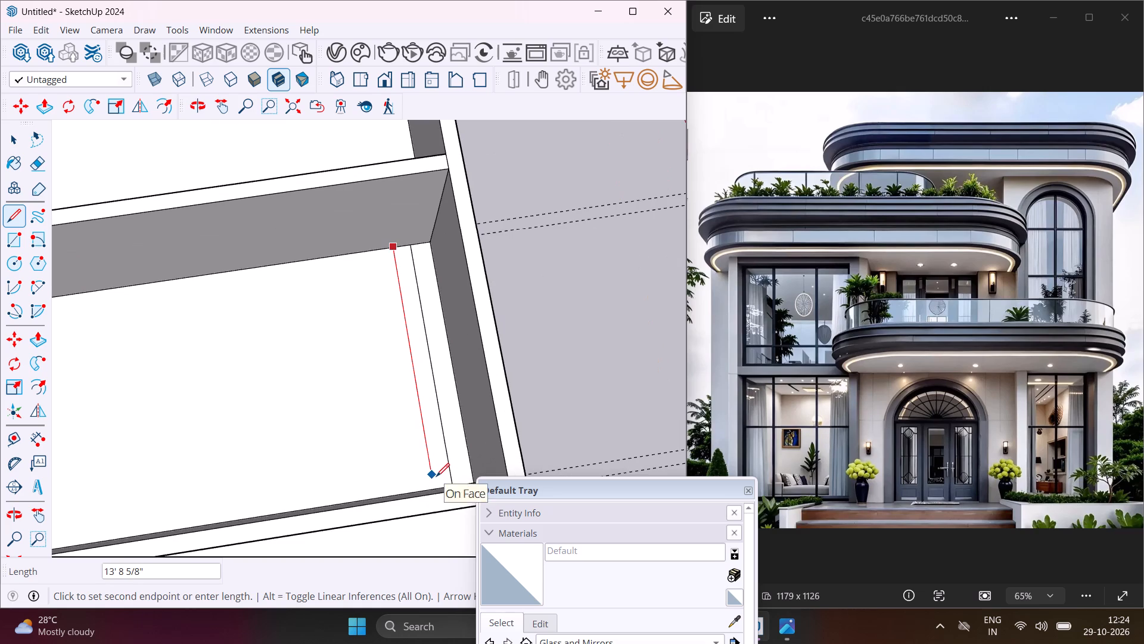
click(435, 487)
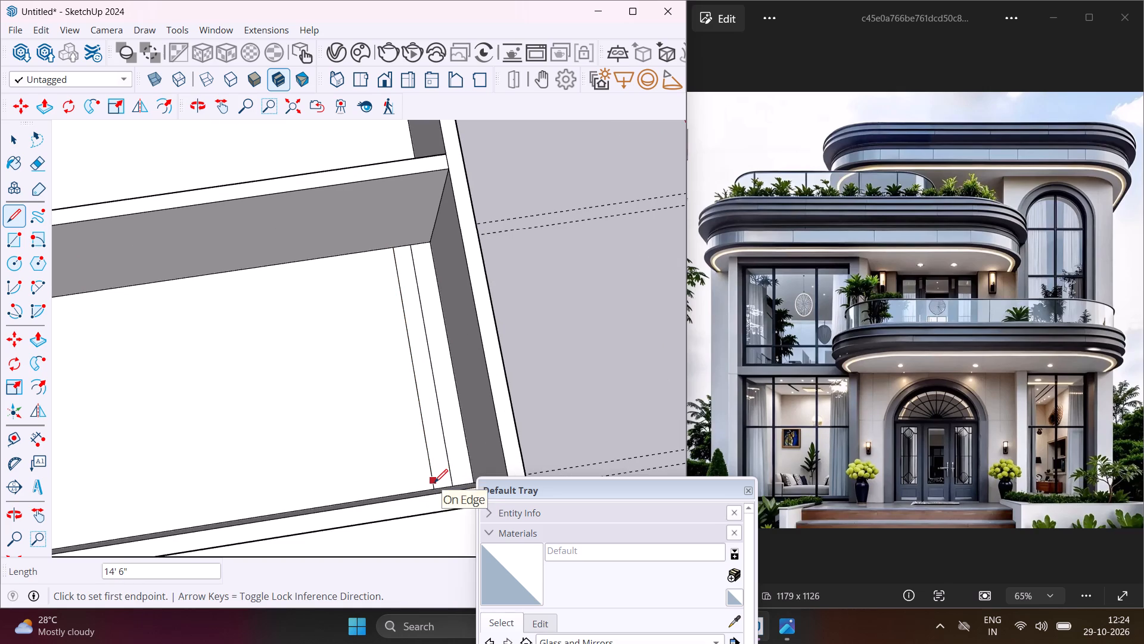
key(Escape)
key(space)
Draw a 9" line across the top of the wall nearest the red axis, from the middle-room corner of the inner wall nearer the green axis.
middle_drag(418, 329, 396, 333)
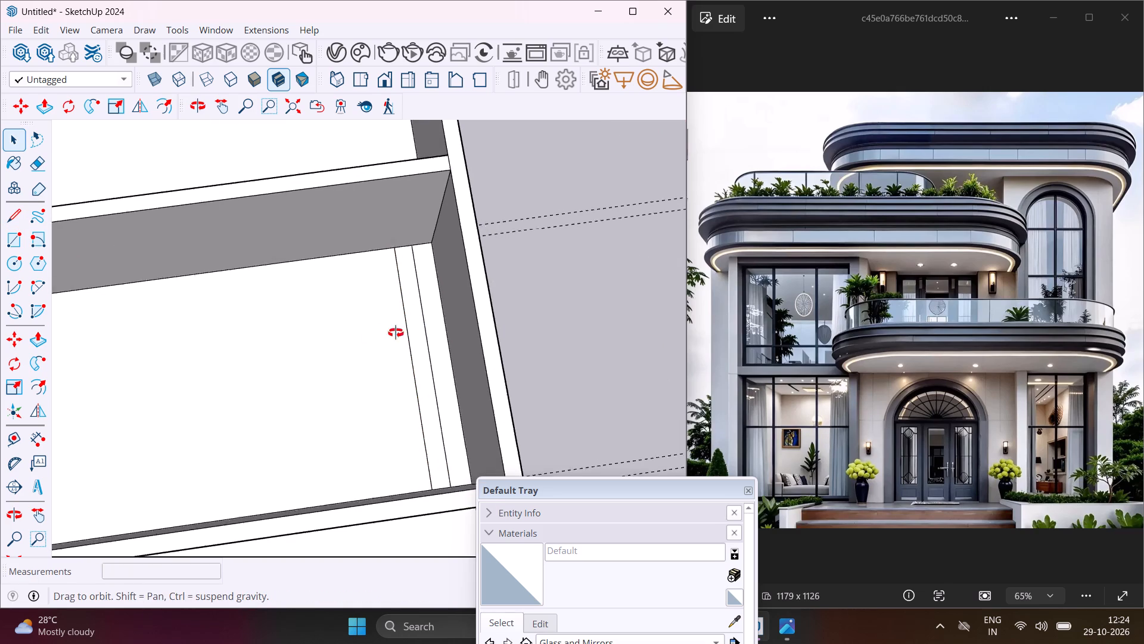
middle_drag(396, 333, 163, 336)
scroll(378, 287, down, 3)
middle_drag(385, 290, 313, 240)
click(23, 217)
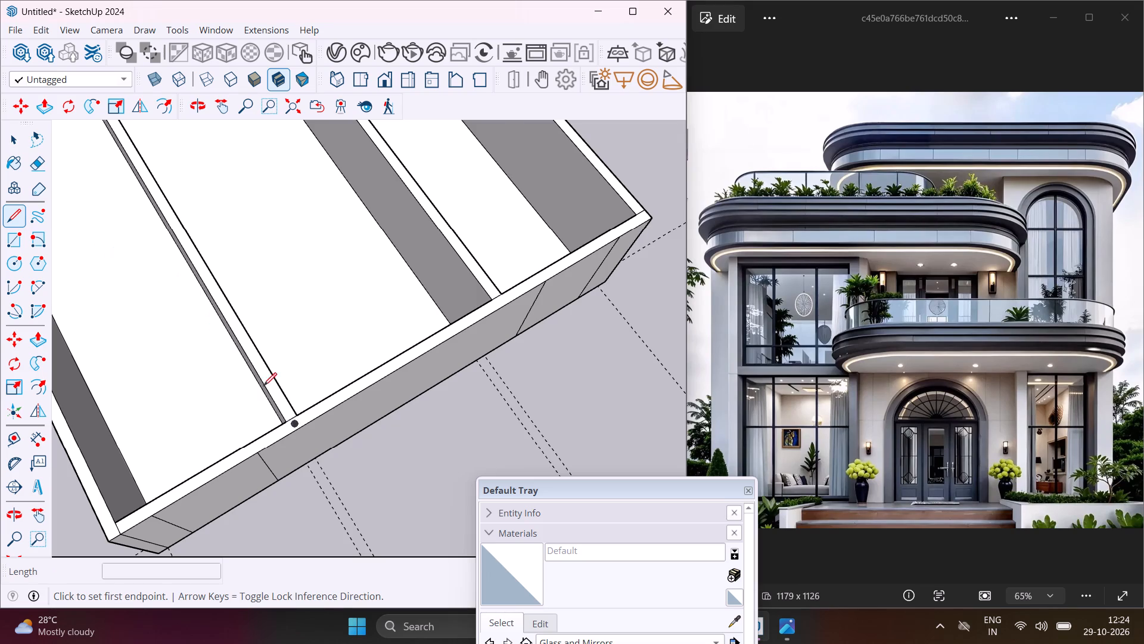
scroll(304, 415, up, 6)
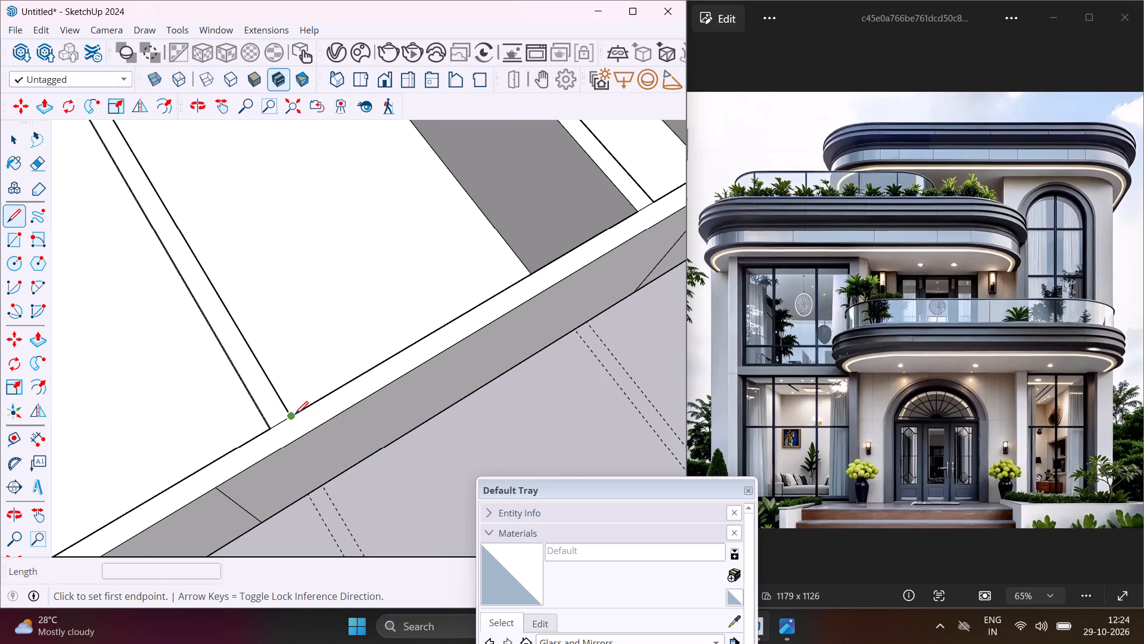
click(292, 415)
click(303, 434)
Draw a 9" line across the top of the wall nearest the red axis, at the middle room's corner farther from the green axis.
scroll(254, 408, down, 4)
scroll(510, 281, up, 6)
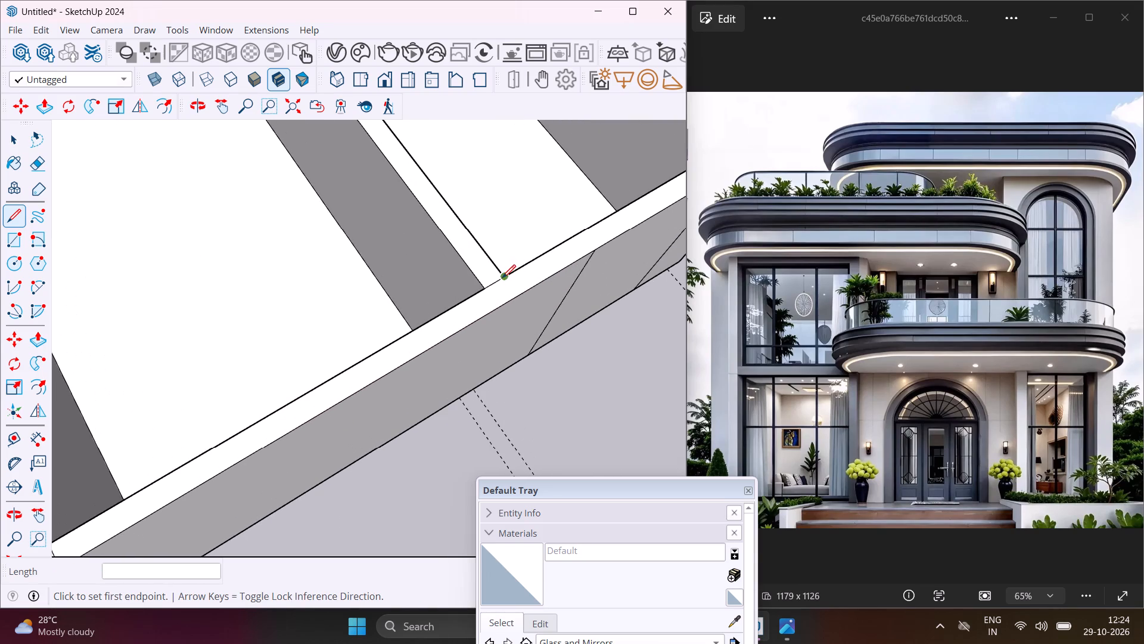
click(487, 288)
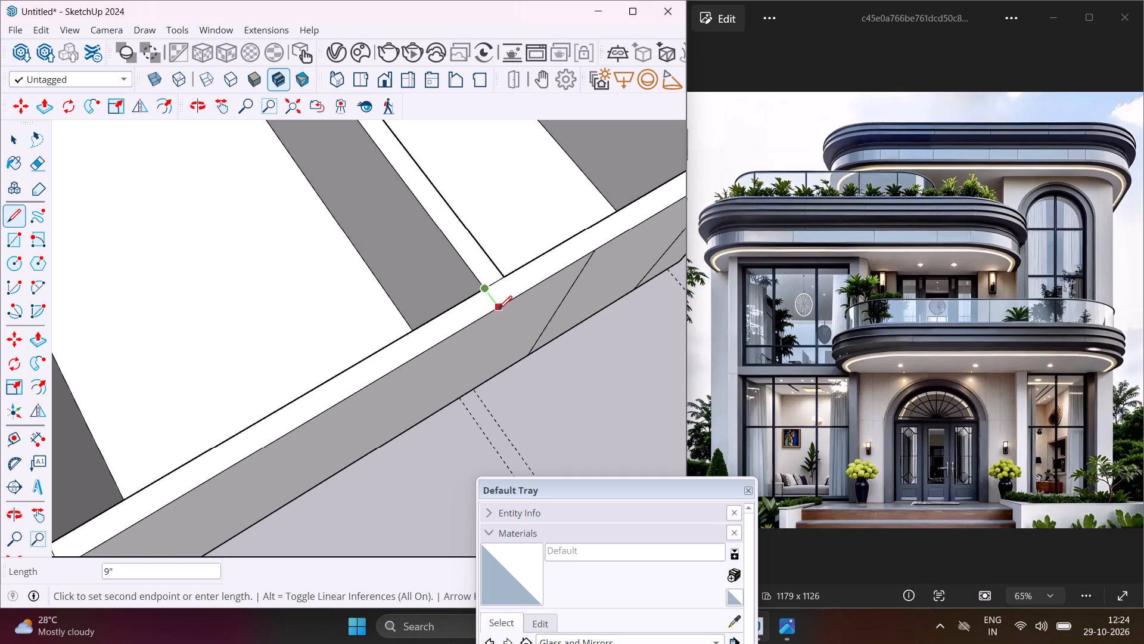
click(499, 309)
key(Escape)
key(space)
Push the wall-top section in front of the middle room down 10' to floor level.
click(431, 332)
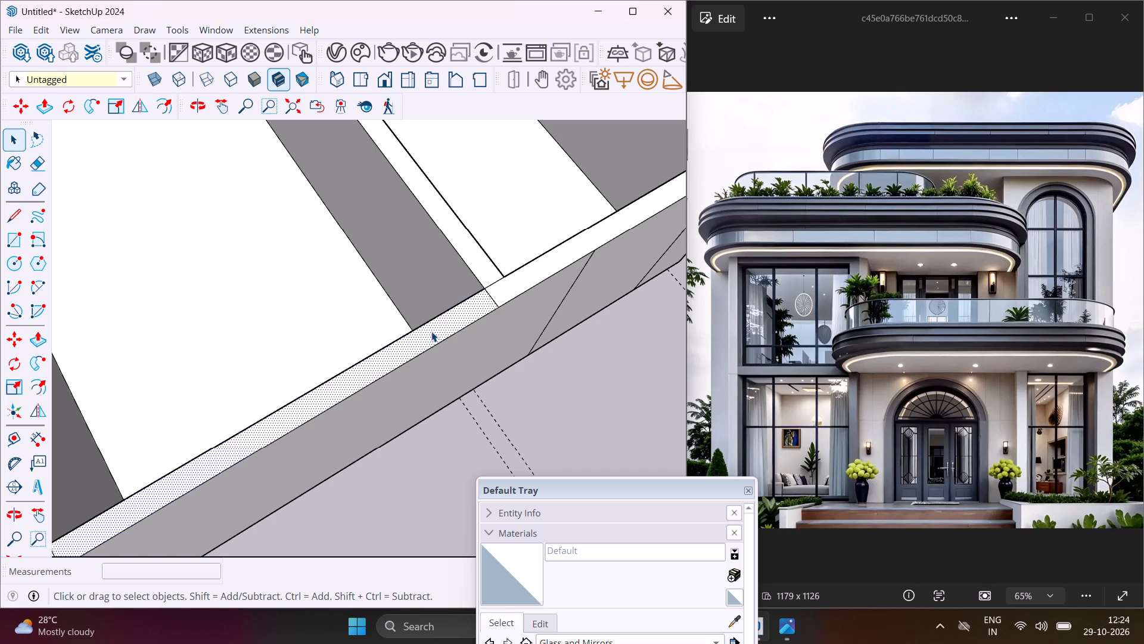
key(p)
click(430, 332)
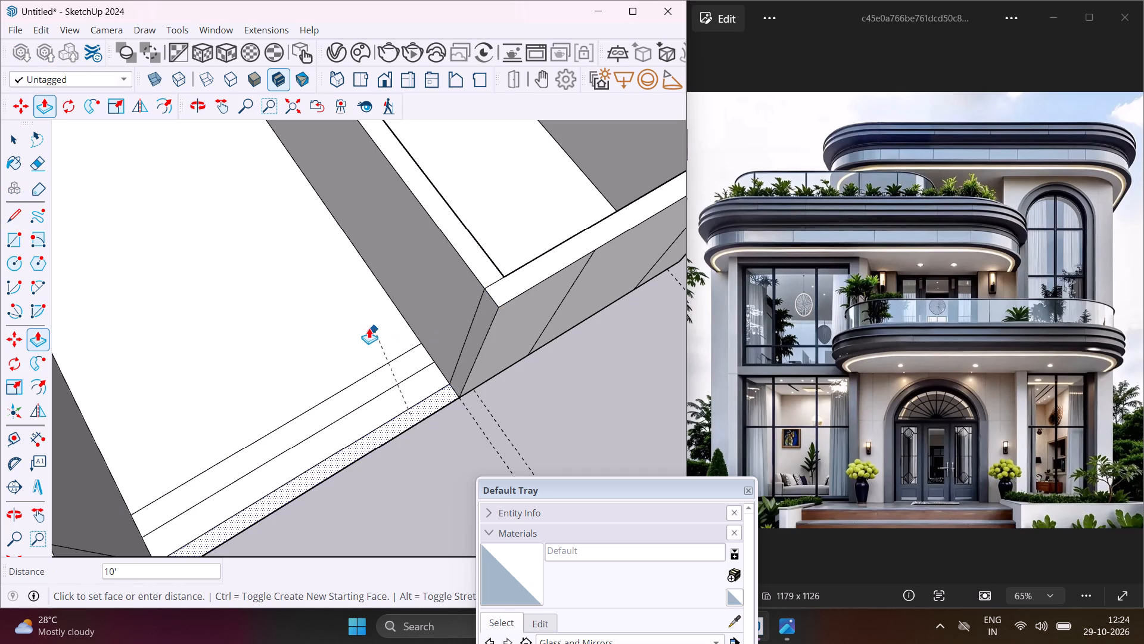
click(357, 329)
key(Escape)
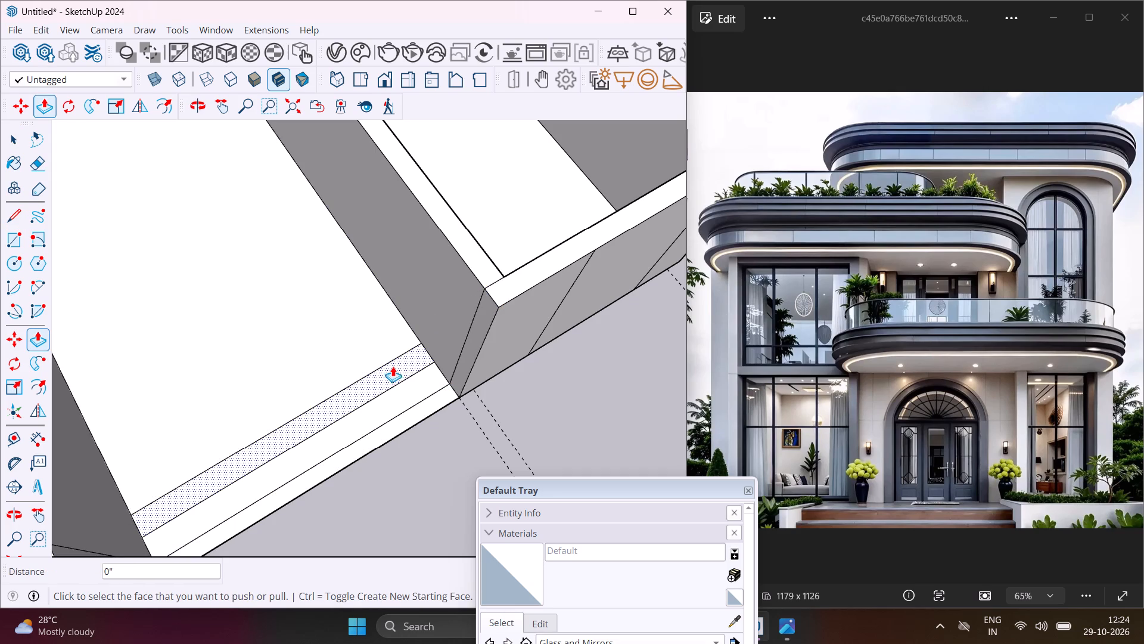
Pull the inner floor strip of the middle room up 10' to form a recessed front wall.
click(393, 368)
scroll(406, 349, down, 3)
click(461, 291)
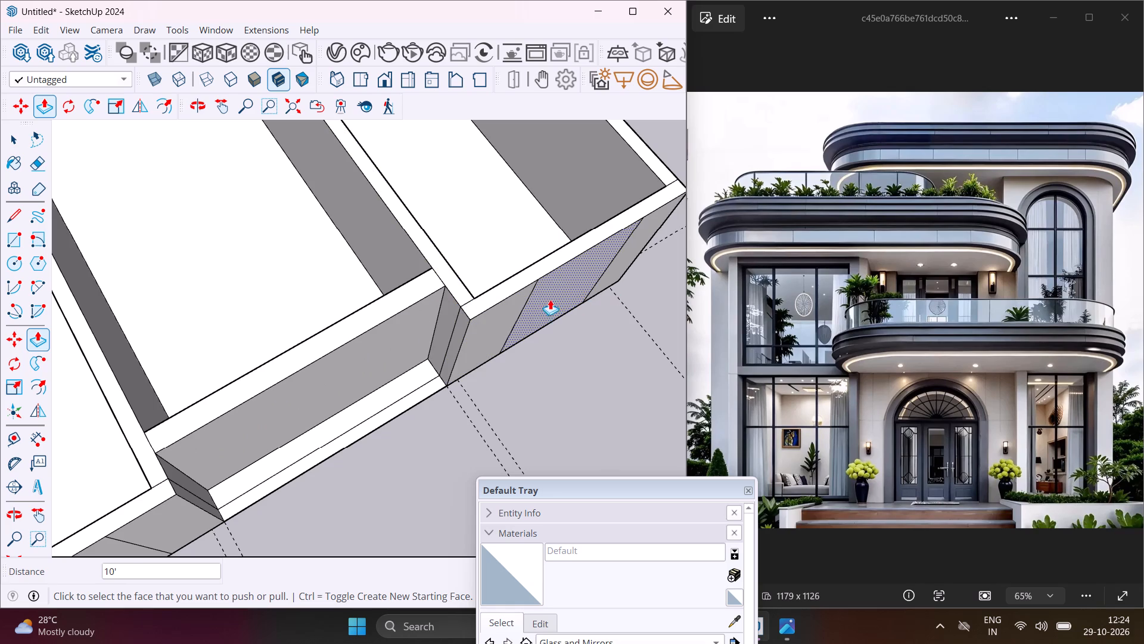
Copy the front-wall panel farthest from the green axis 15' 6" outward along the red axis, beyond the building.
scroll(545, 285, up, 2)
middle_drag(545, 283, 397, 166)
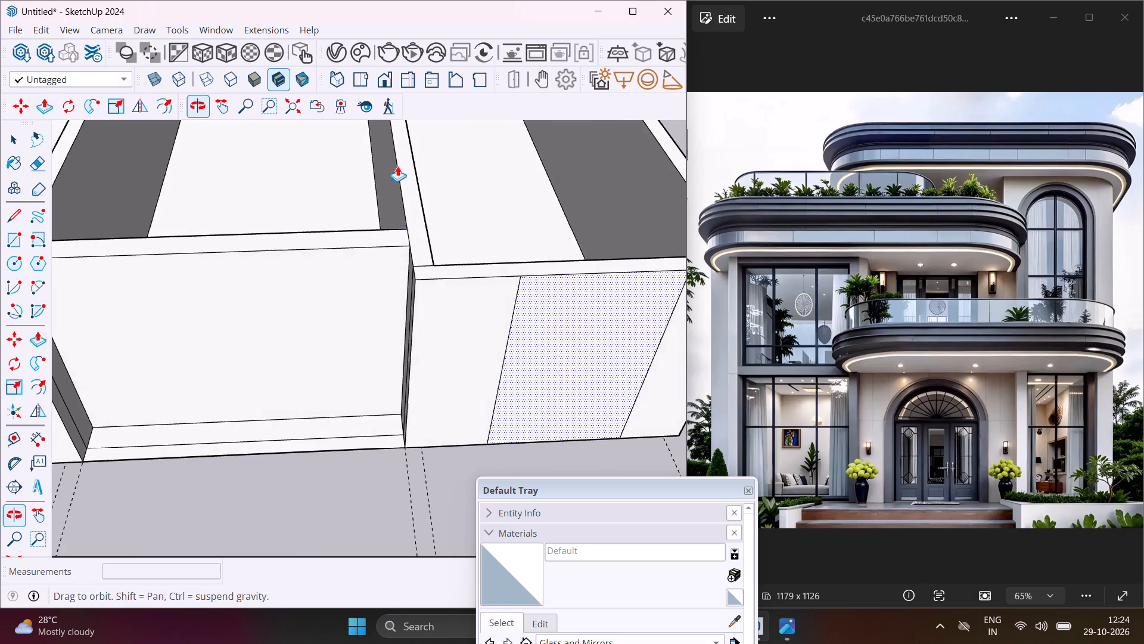
scroll(406, 247, down, 5)
key(Escape)
key(space)
click(498, 308)
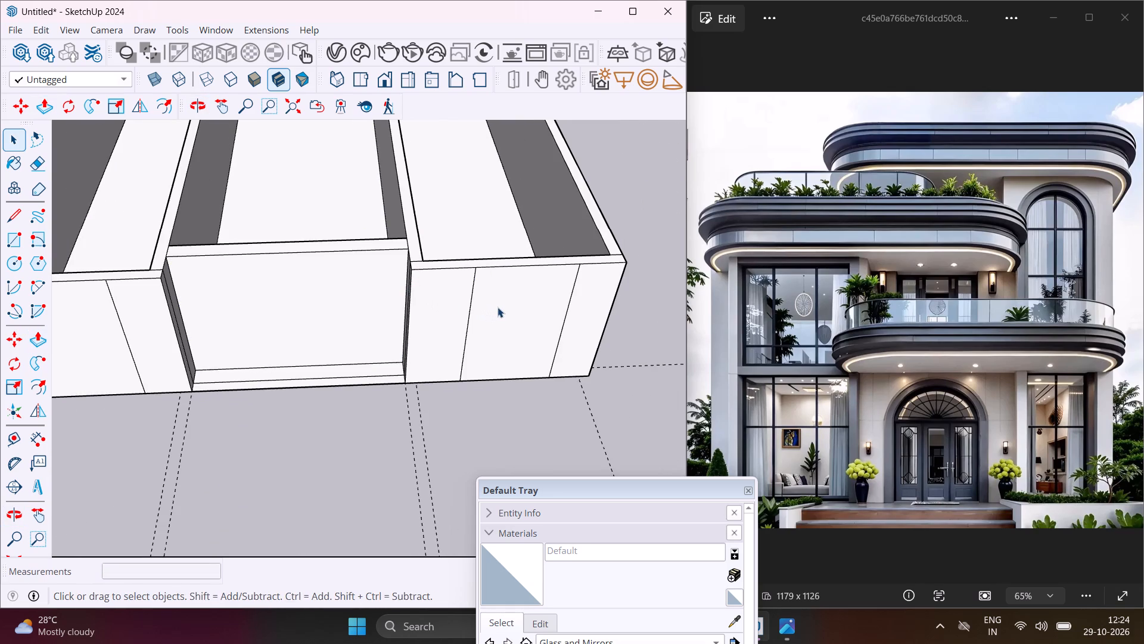
key(m)
click(495, 305)
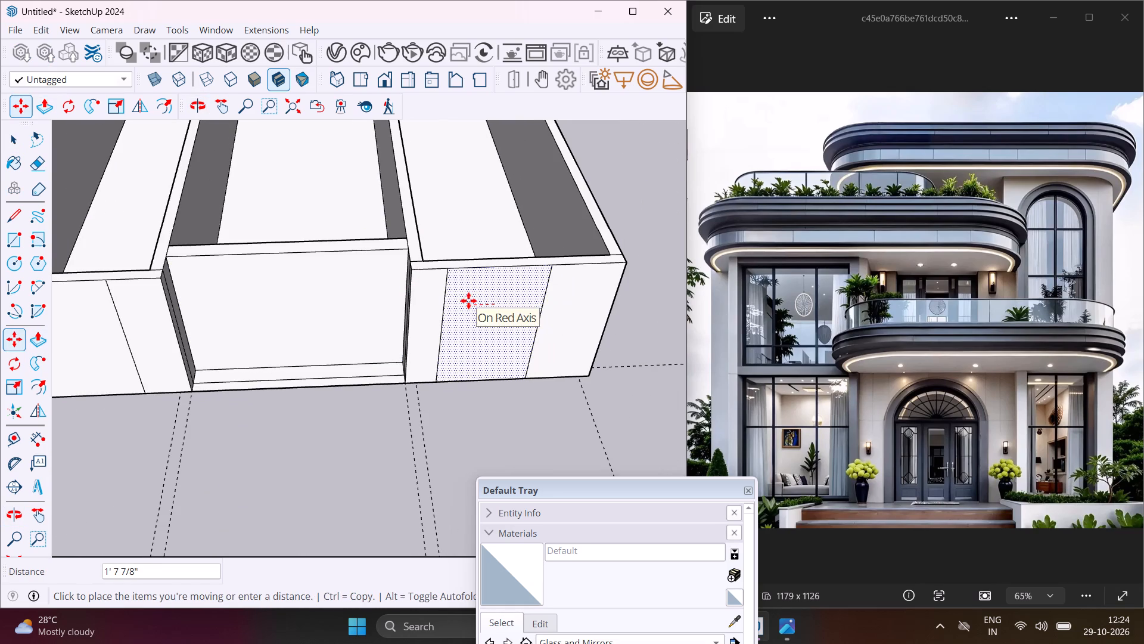
scroll(421, 301, down, 8)
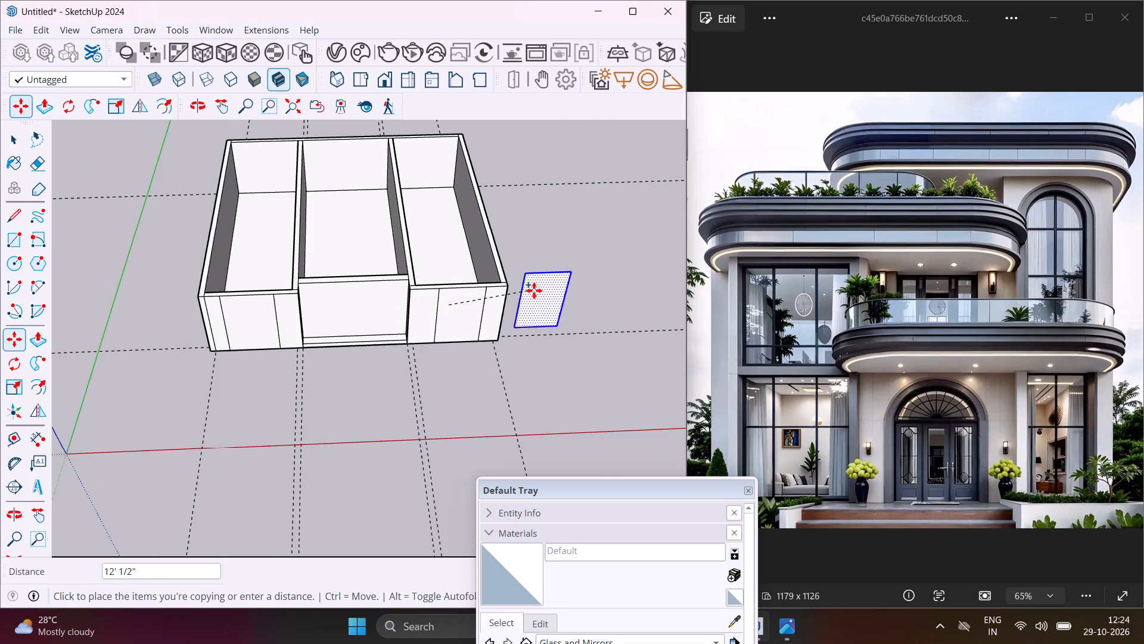
click(564, 302)
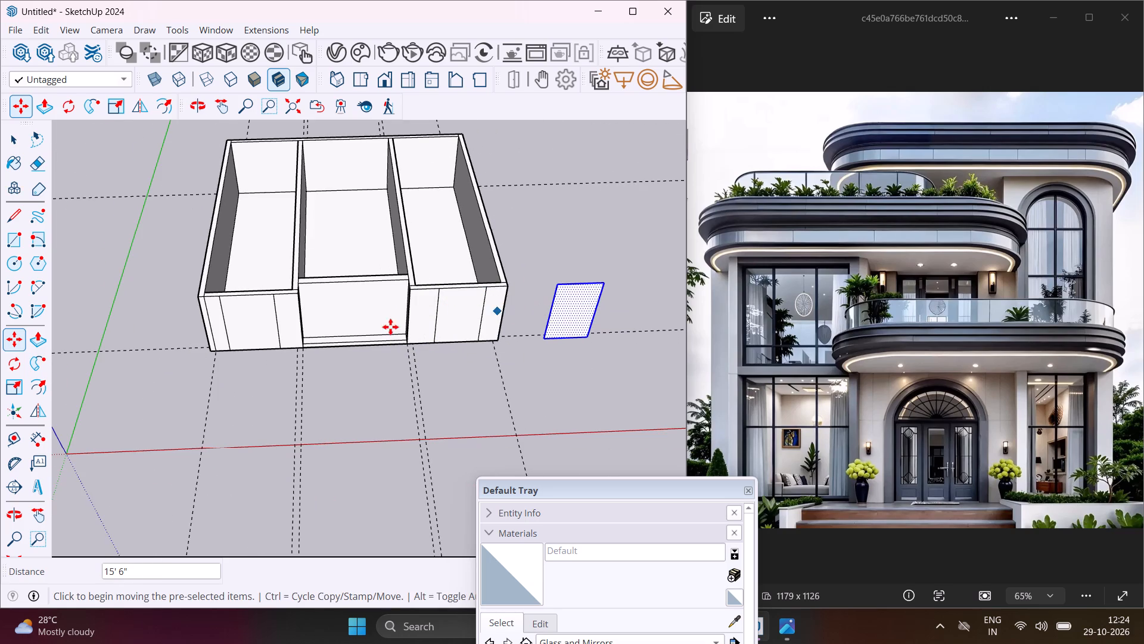
key(Escape)
key(space)
Move the panel edge nearest the middle room about 1' 4 13/16" toward that room on the front wall nearest the green axis.
scroll(261, 317, up, 3)
click(256, 315)
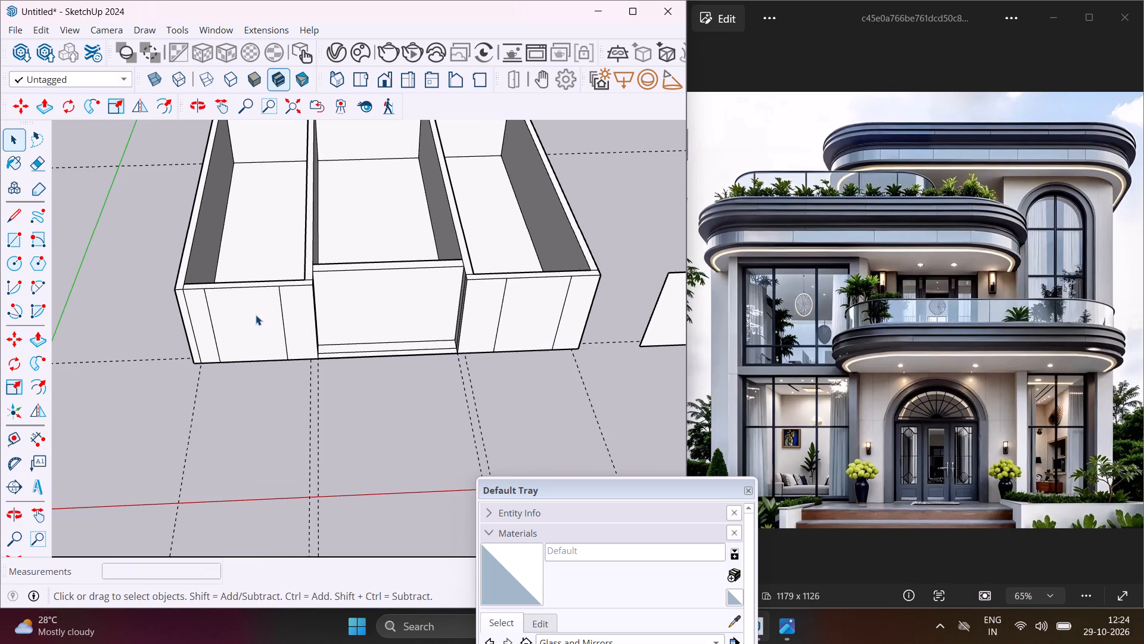
scroll(280, 296, up, 7)
click(278, 287)
key(m)
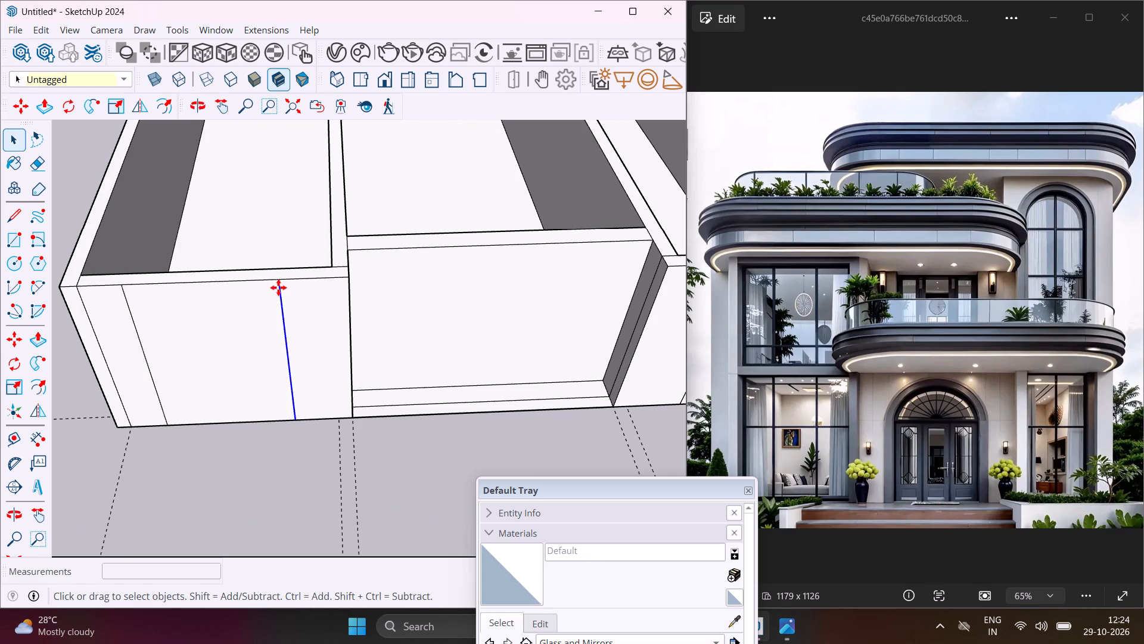
scroll(279, 286, up, 4)
click(277, 273)
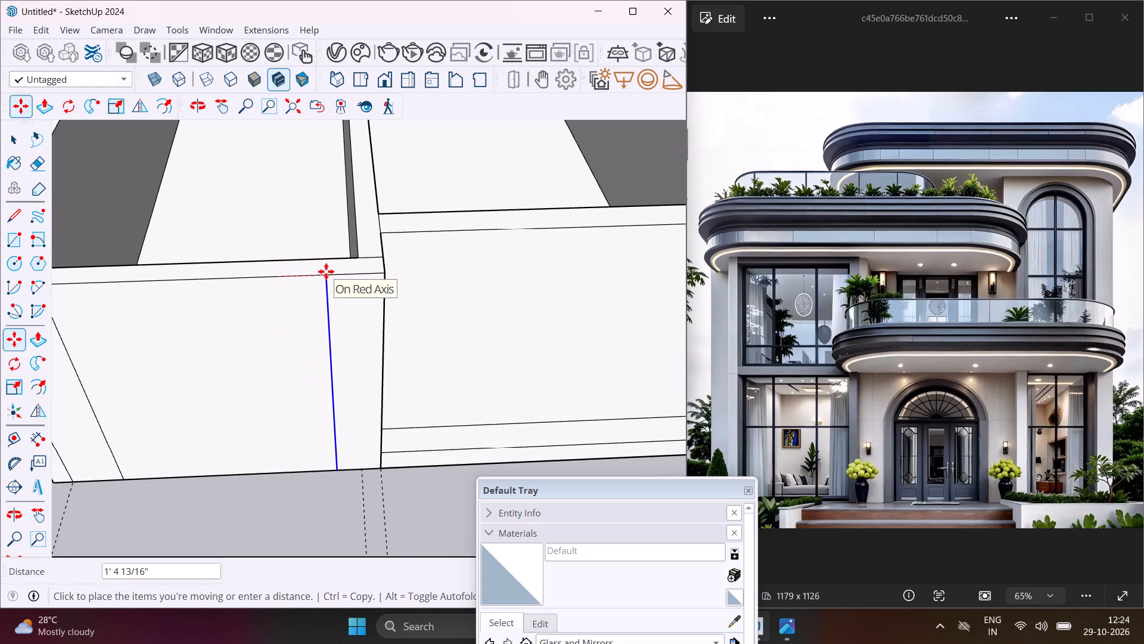
click(326, 271)
scroll(313, 295, down, 4)
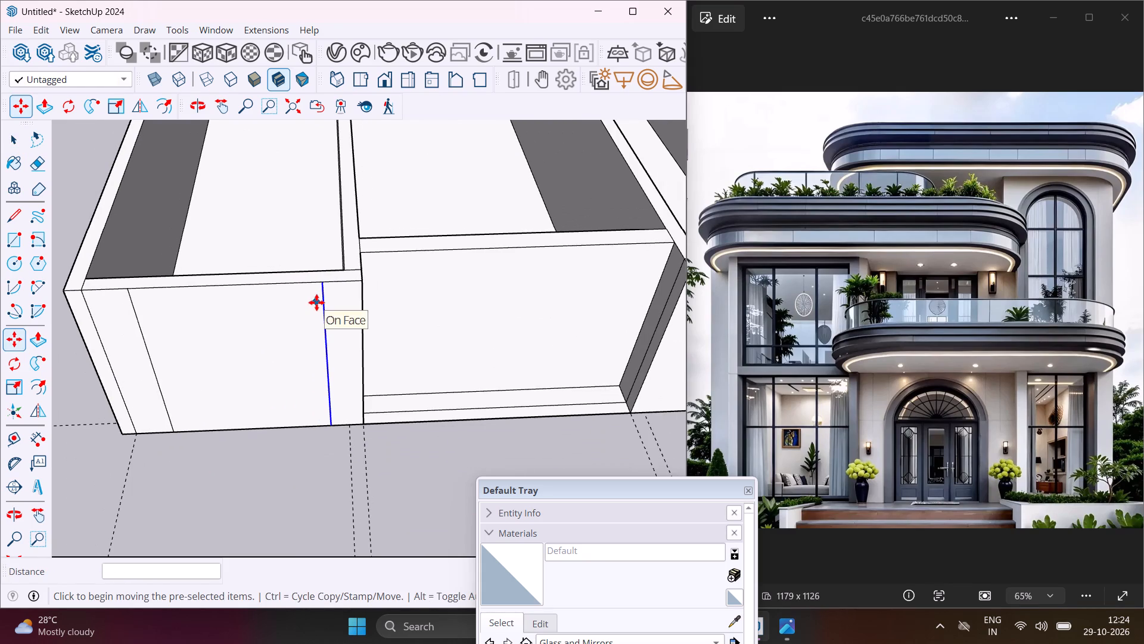
middle_drag(304, 320, 374, 290)
key(Escape)
key(space)
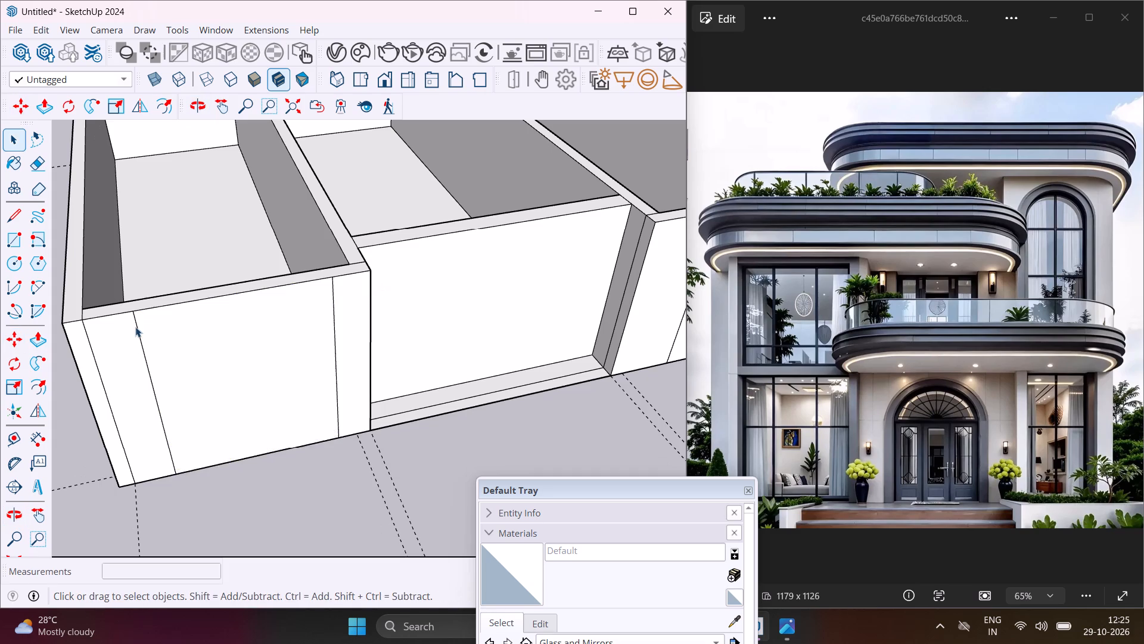
Move the same panel's opposite vertical edge about 4 5/16" toward the building's outer corner.
scroll(136, 321, up, 4)
click(135, 320)
key(m)
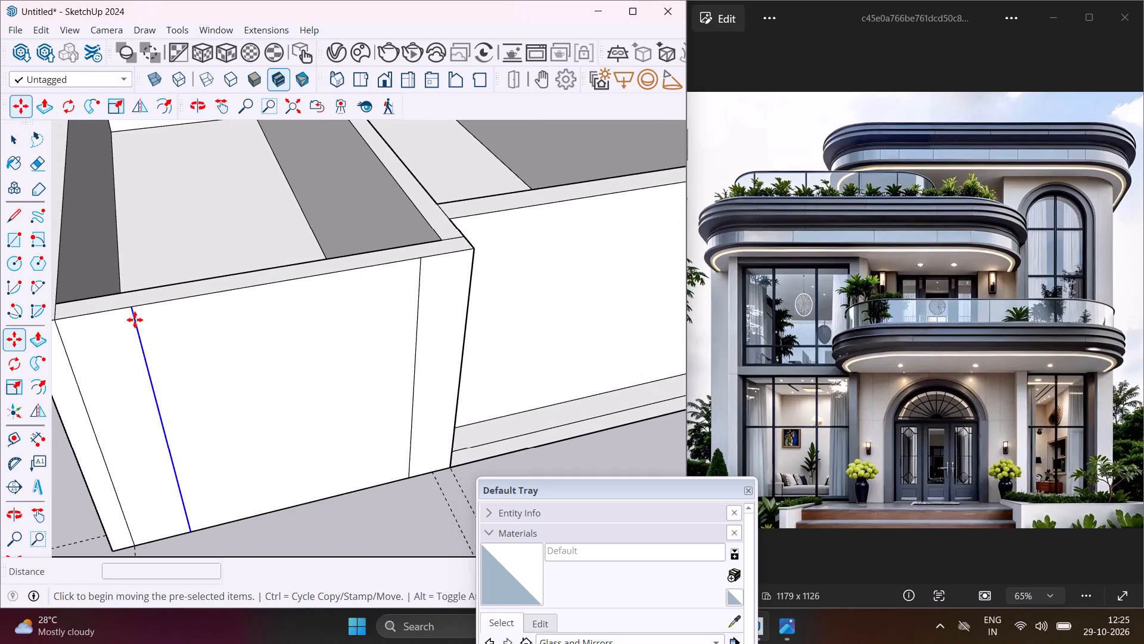
scroll(130, 318, up, 2)
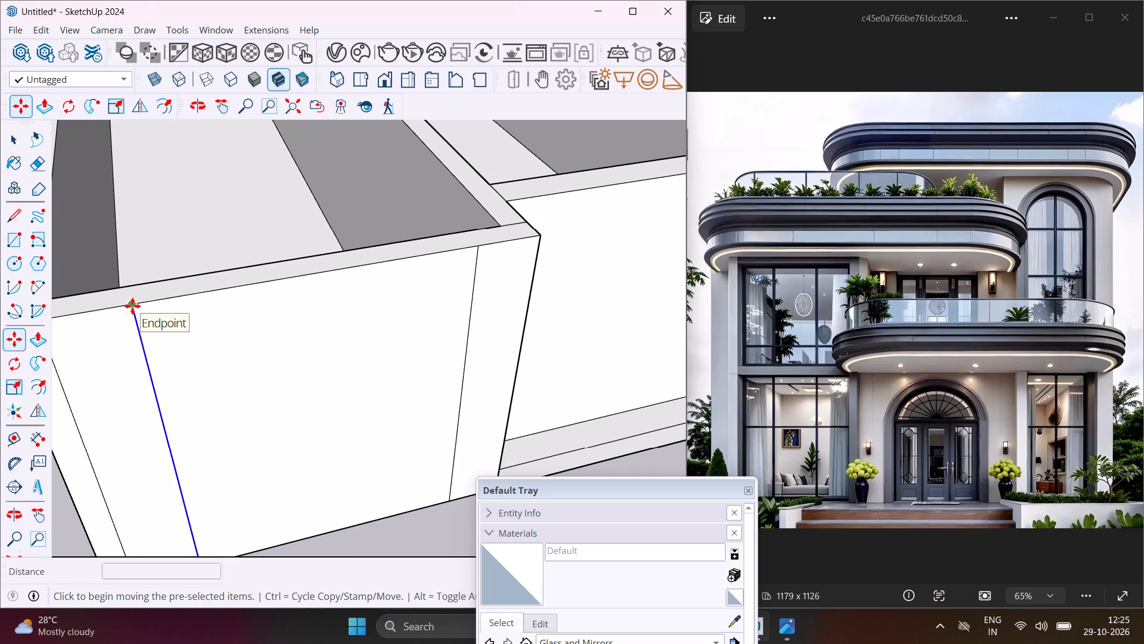
click(132, 306)
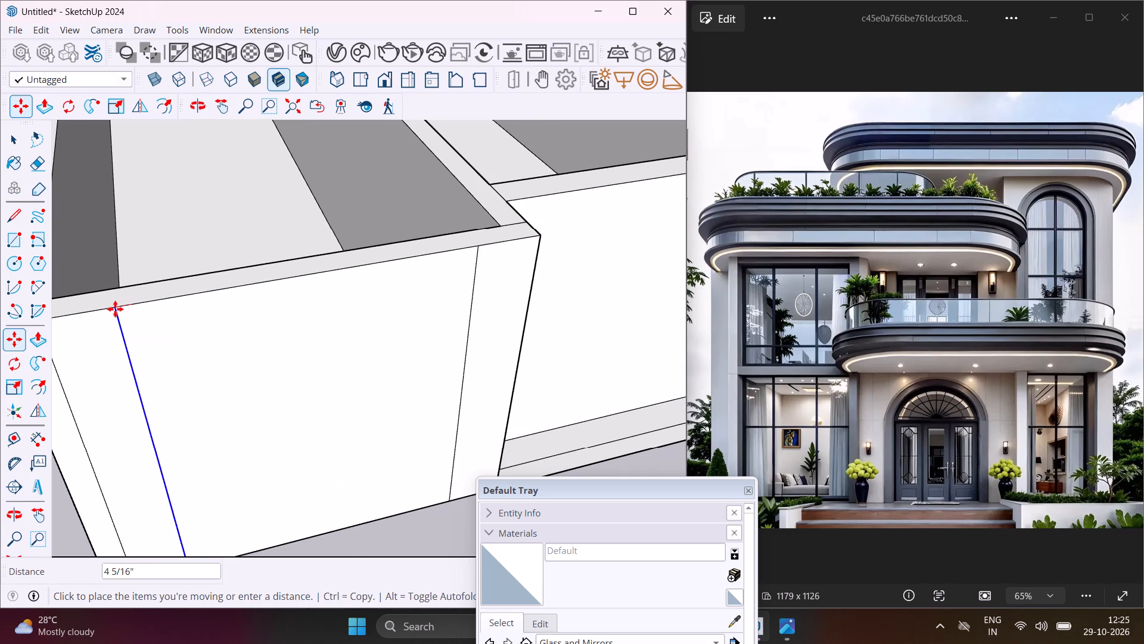
click(115, 309)
key(Escape)
key(space)
Copy the widened panel about 11' 10 11/16" outward past the building end nearest the green axis.
scroll(223, 318, down, 5)
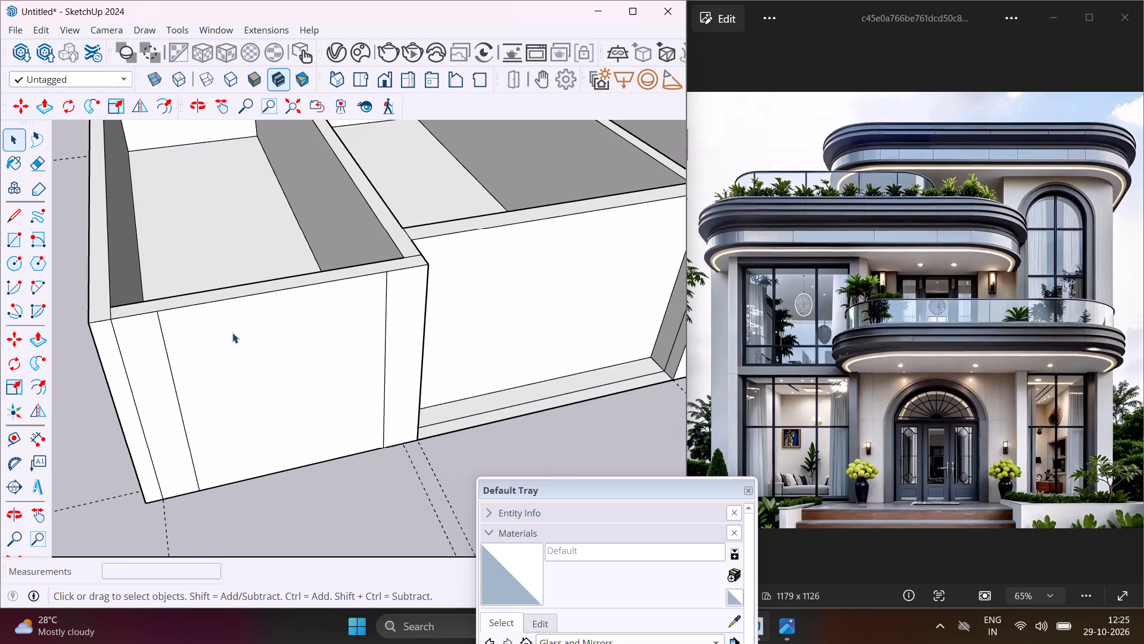
click(238, 342)
key(m)
click(238, 342)
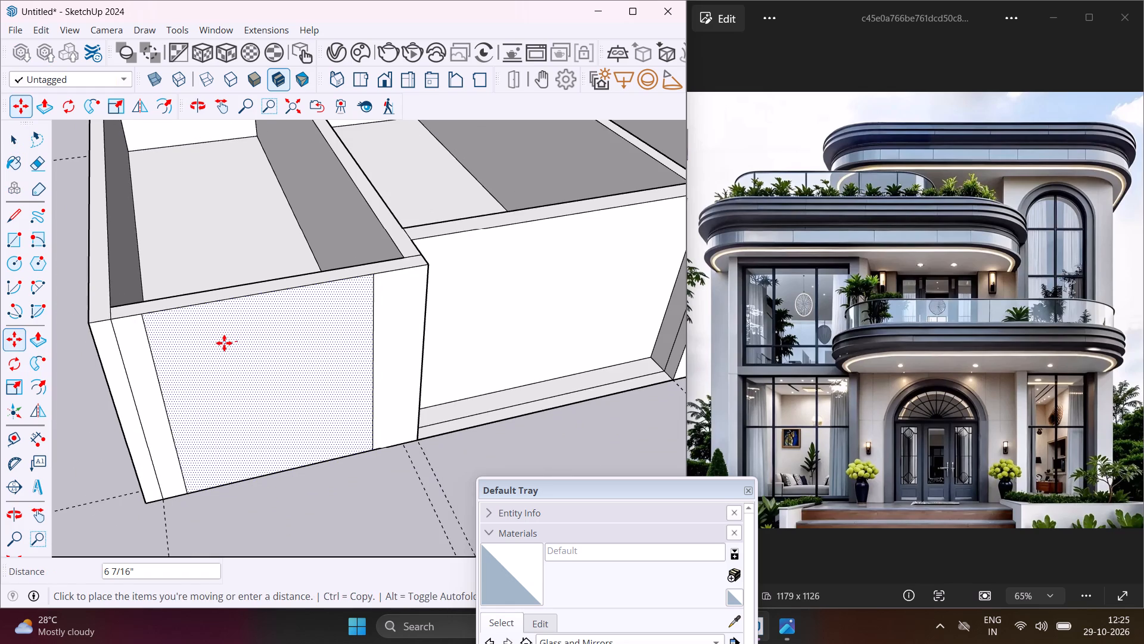
scroll(224, 343, down, 11)
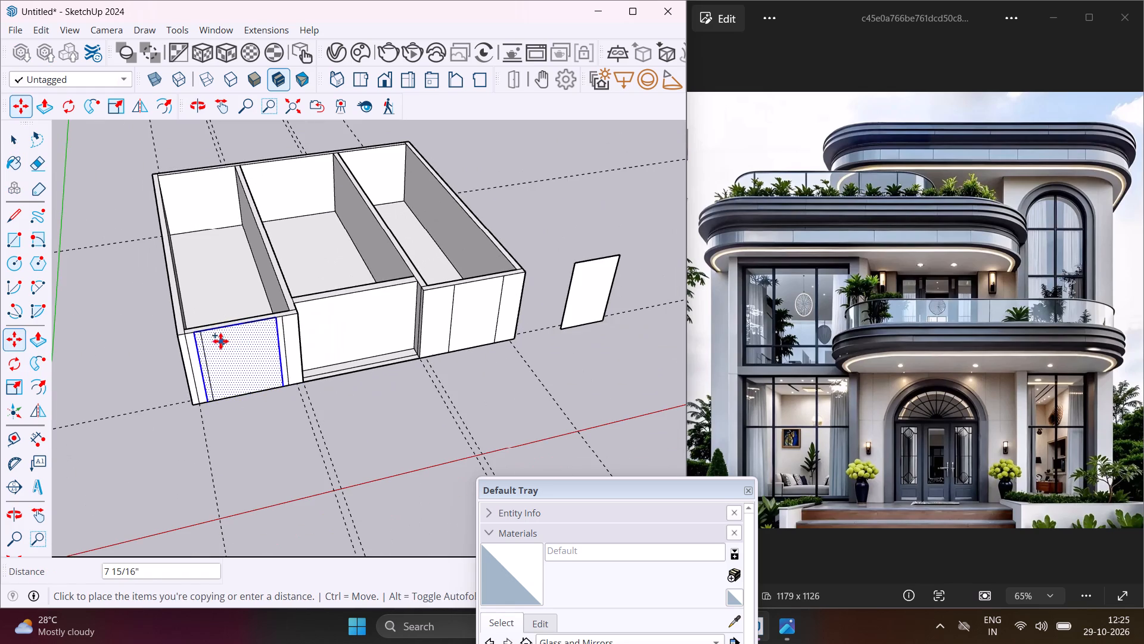
click(111, 358)
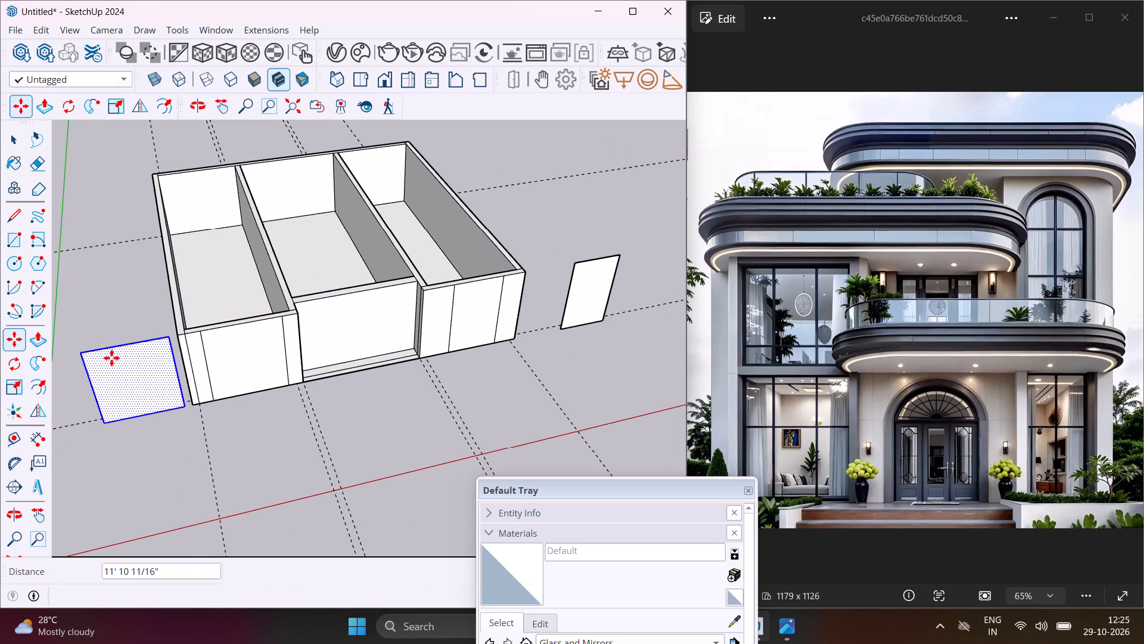
key(Escape)
key(space)
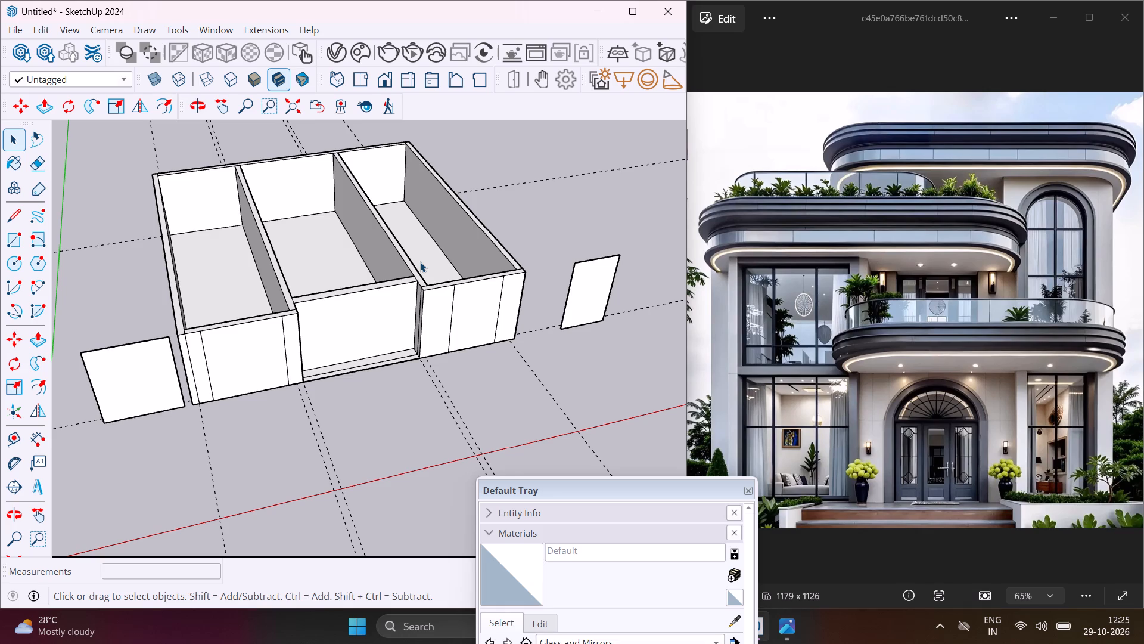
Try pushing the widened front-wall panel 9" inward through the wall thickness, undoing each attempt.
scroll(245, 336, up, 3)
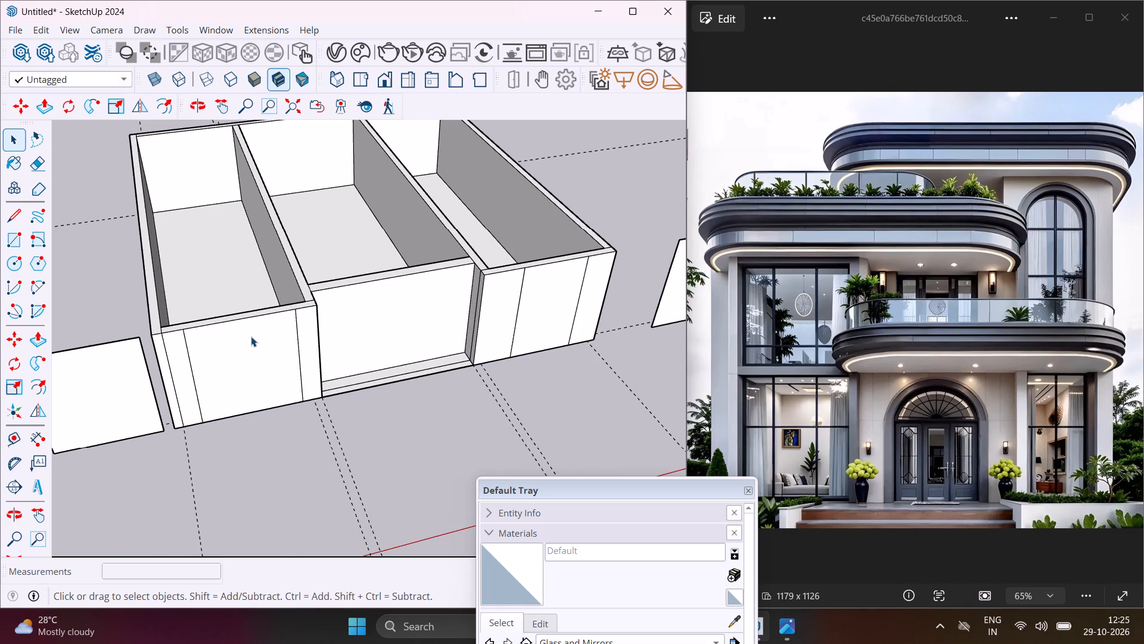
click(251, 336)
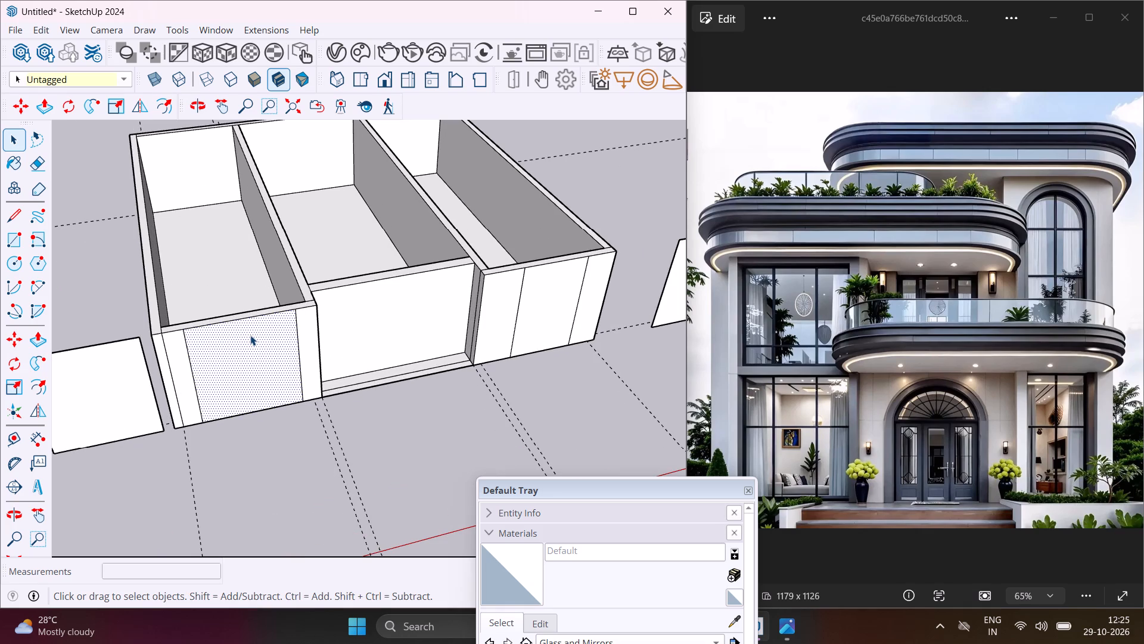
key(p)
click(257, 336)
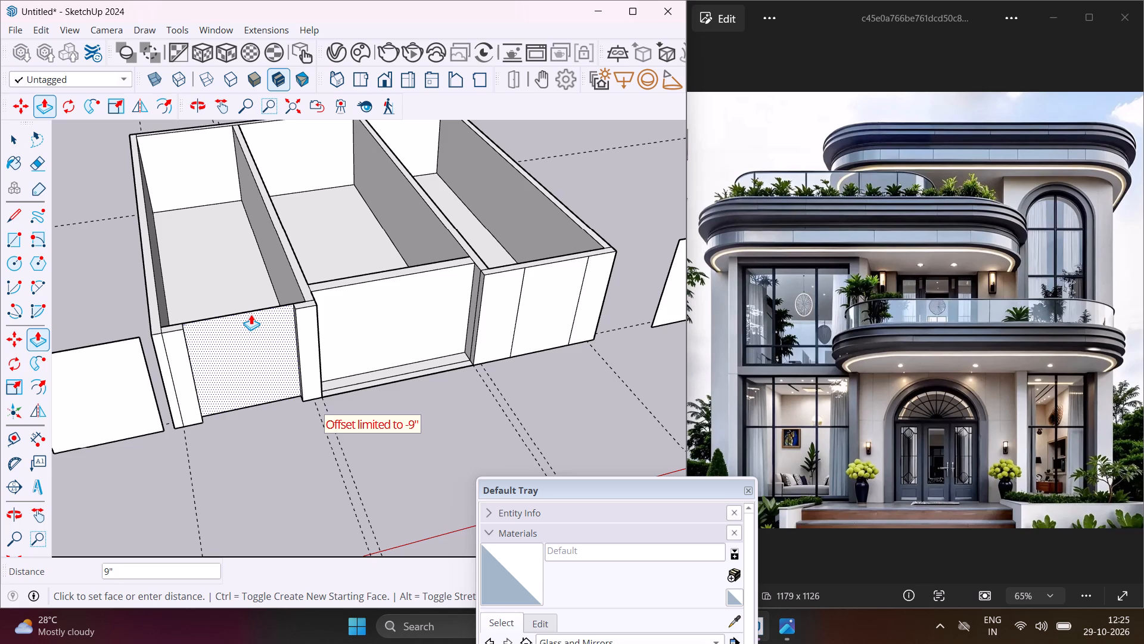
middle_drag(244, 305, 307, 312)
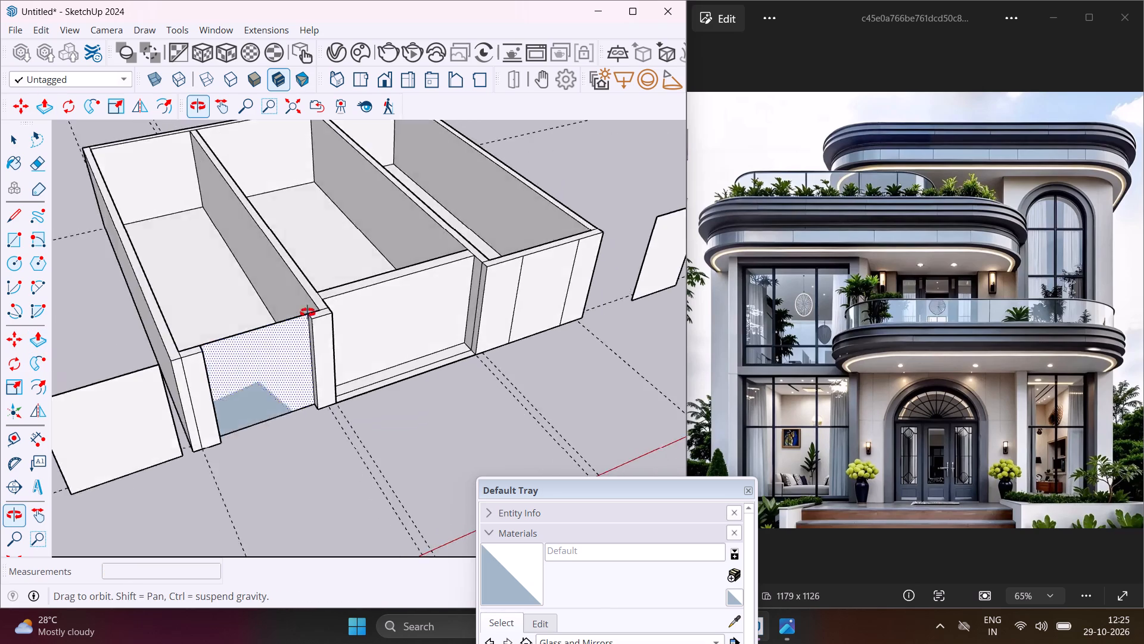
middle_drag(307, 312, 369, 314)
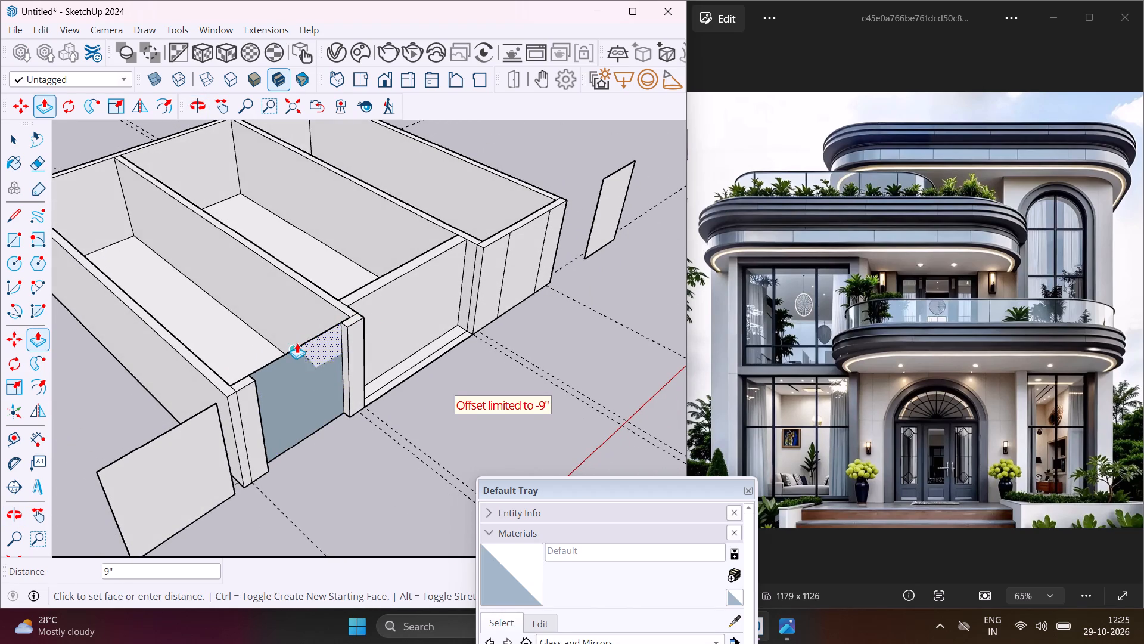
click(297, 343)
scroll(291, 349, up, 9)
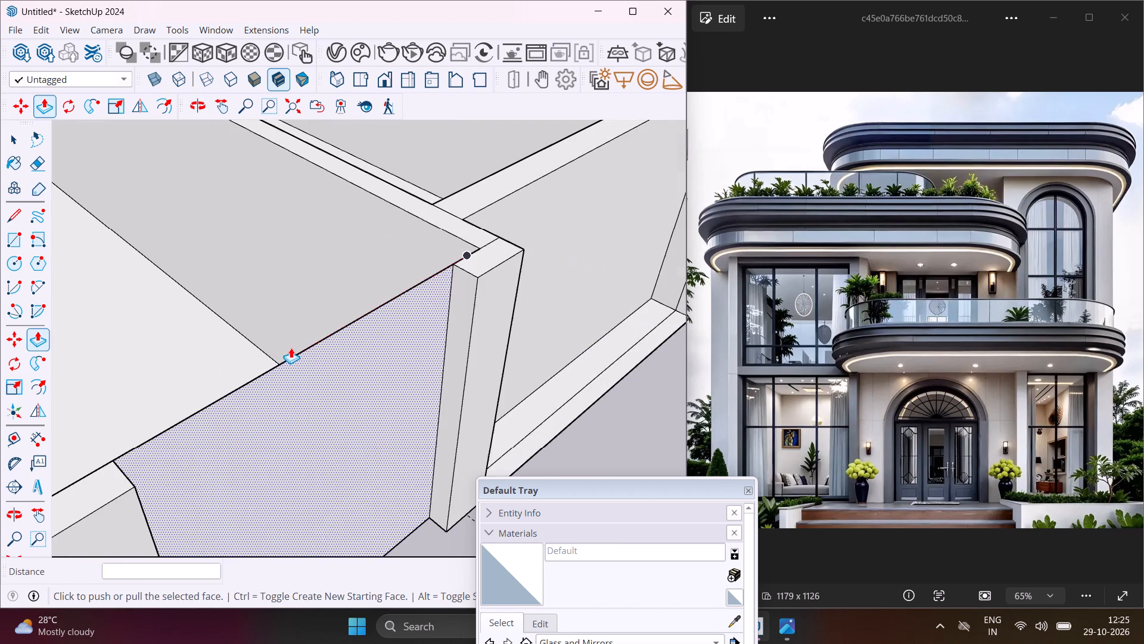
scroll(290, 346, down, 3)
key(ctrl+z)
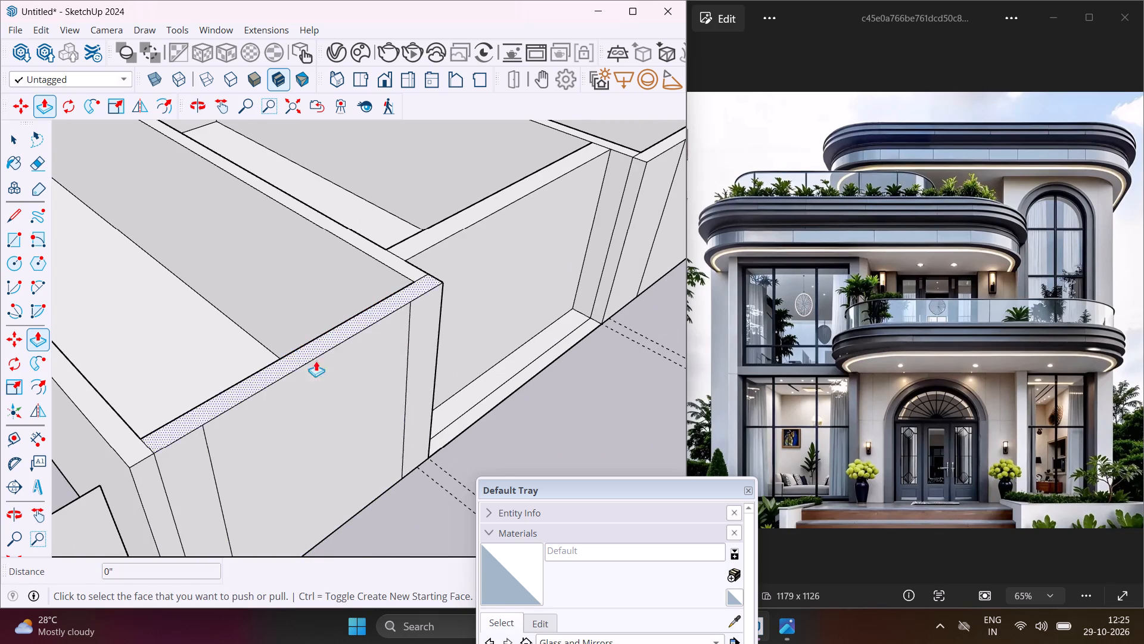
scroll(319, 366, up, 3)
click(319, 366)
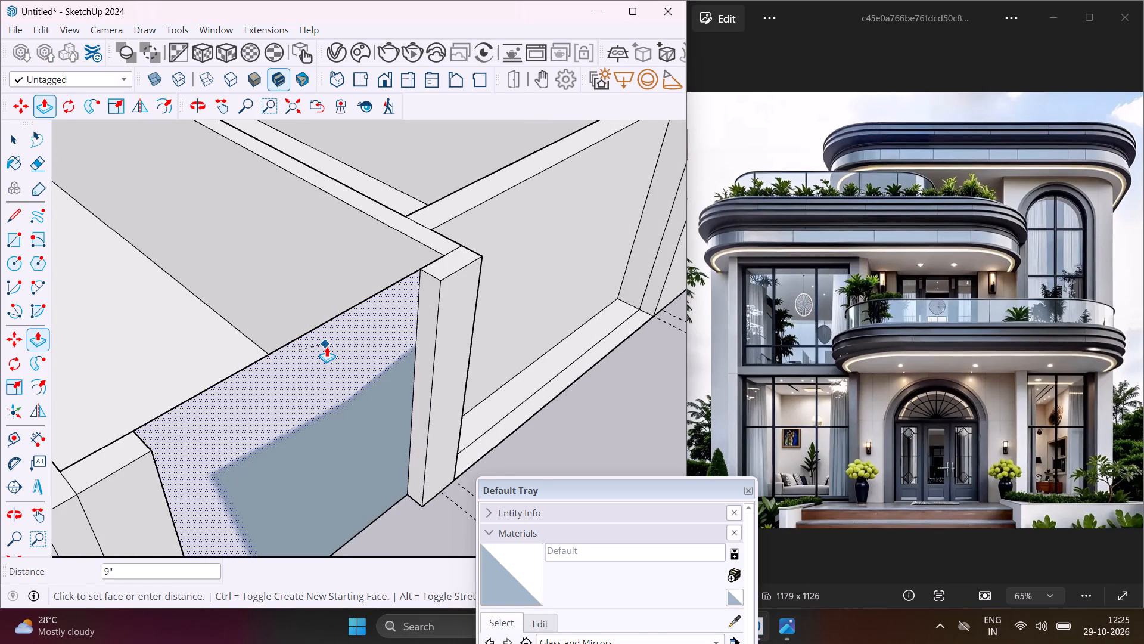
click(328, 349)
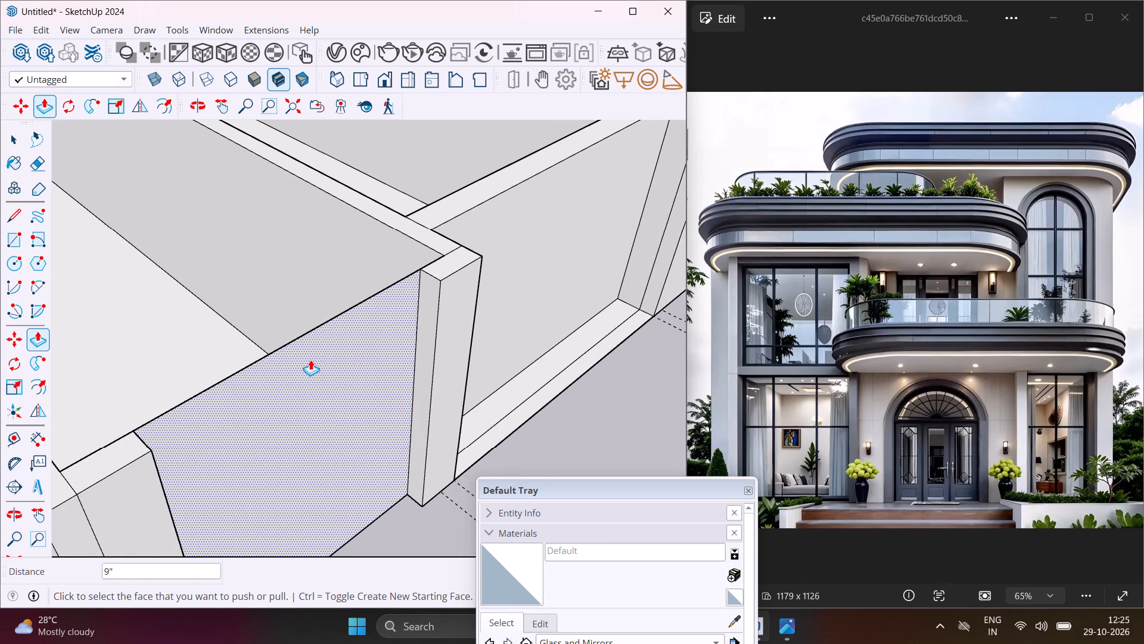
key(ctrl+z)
Push the widened panel on the front wall nearest the green axis 9" inward through the wall thickness.
click(310, 361)
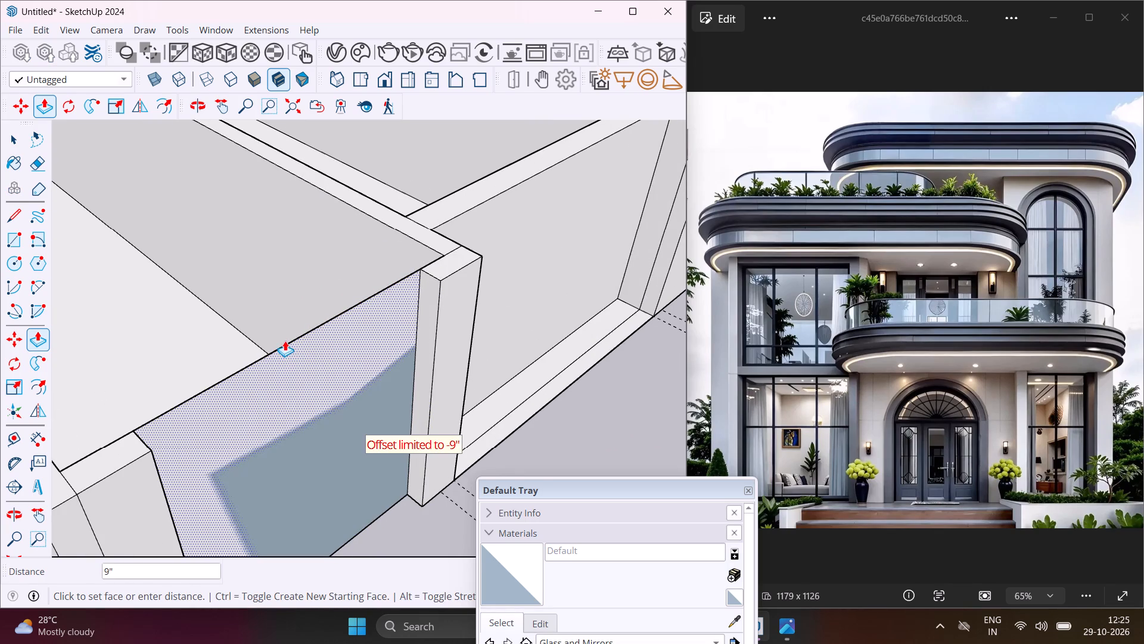
click(275, 349)
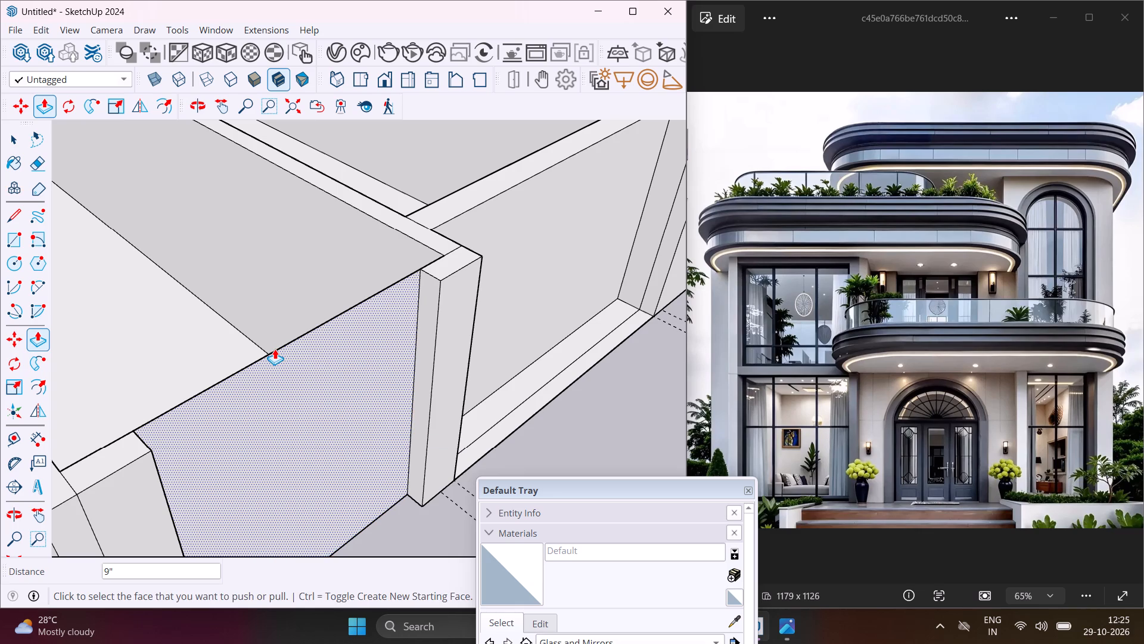
Push the front-wall panel on the far side of the entrance from the green axis 9" inward through the wall.
scroll(275, 349, up, 4)
scroll(232, 364, down, 10)
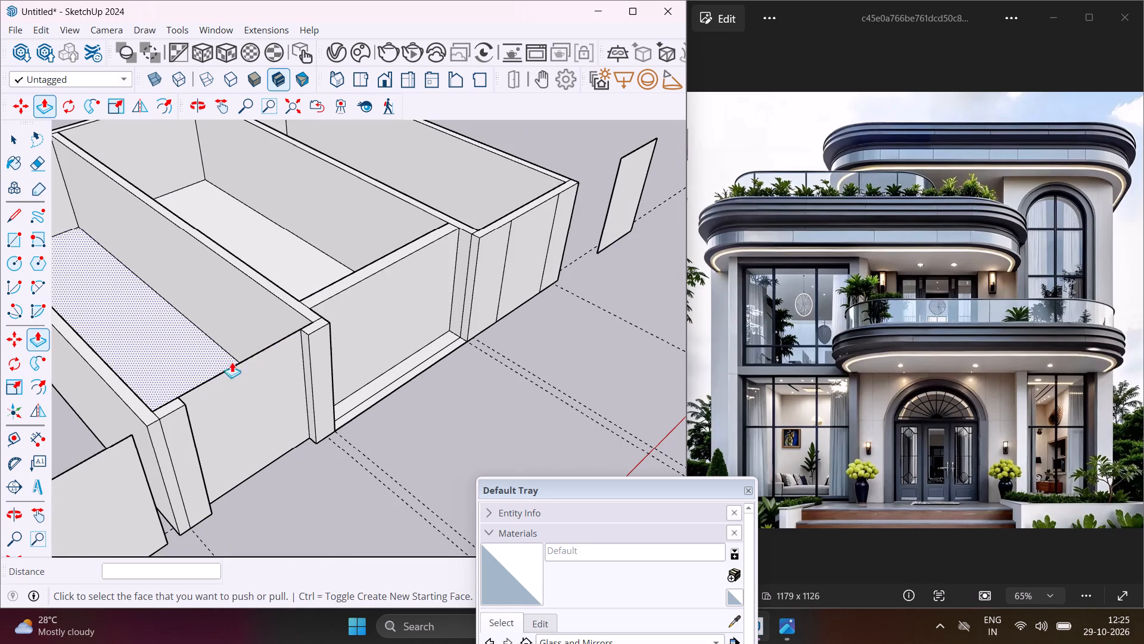
scroll(523, 214, up, 7)
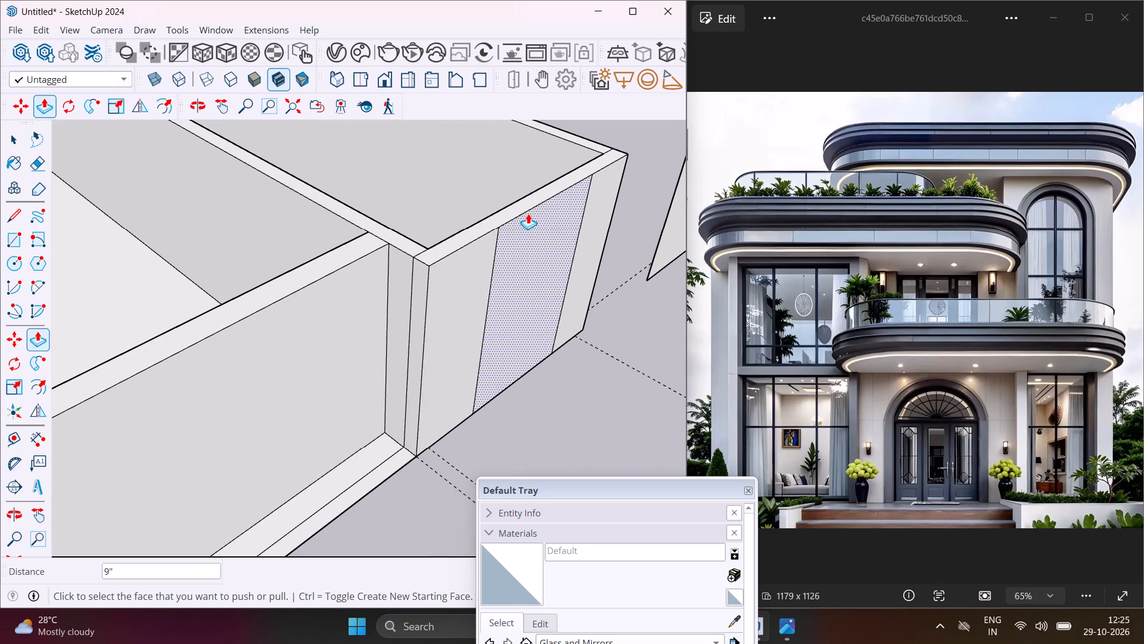
click(528, 213)
click(517, 200)
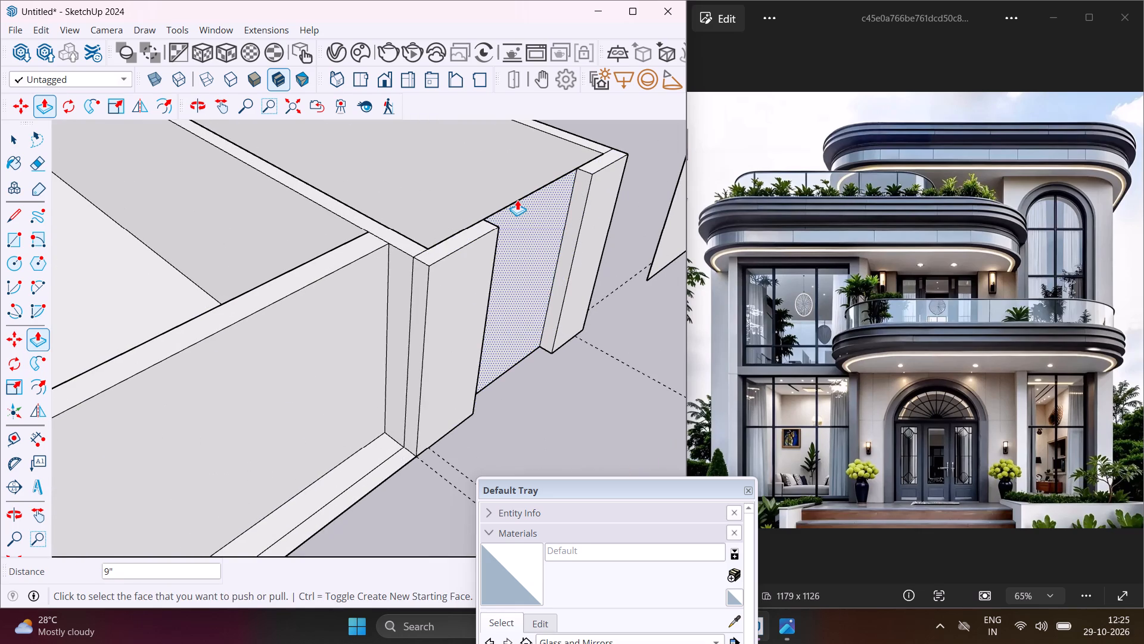
key(Escape)
key(space)
Erase the top edges of the two pushed-in panels to clear the window openings on both sides of the entrance.
scroll(514, 200, down, 5)
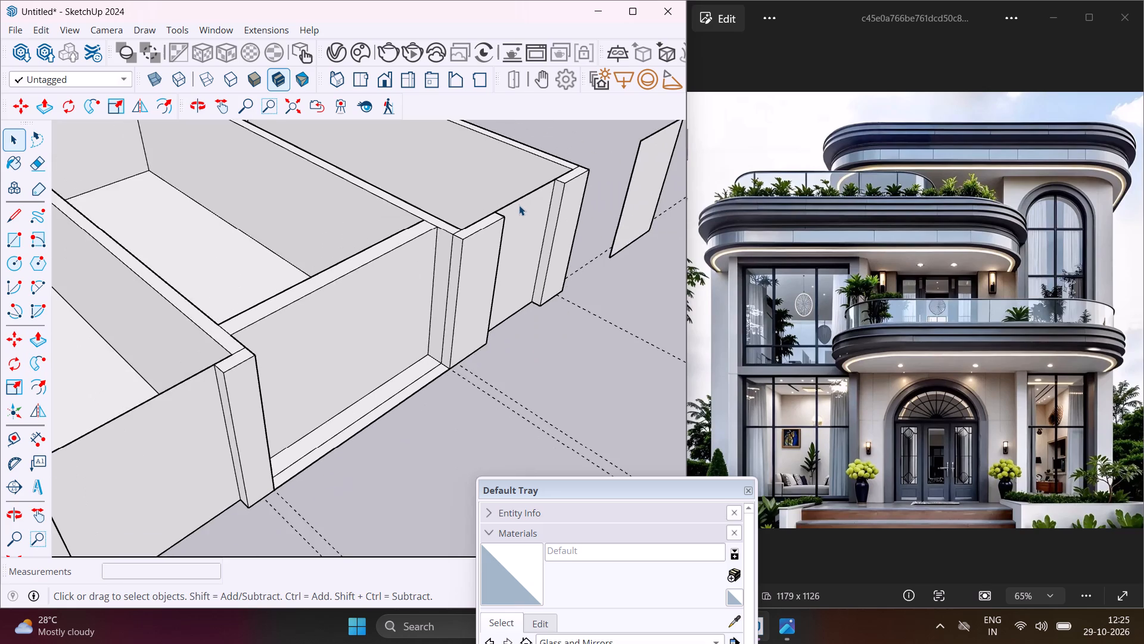
scroll(519, 206, down, 4)
key(e)
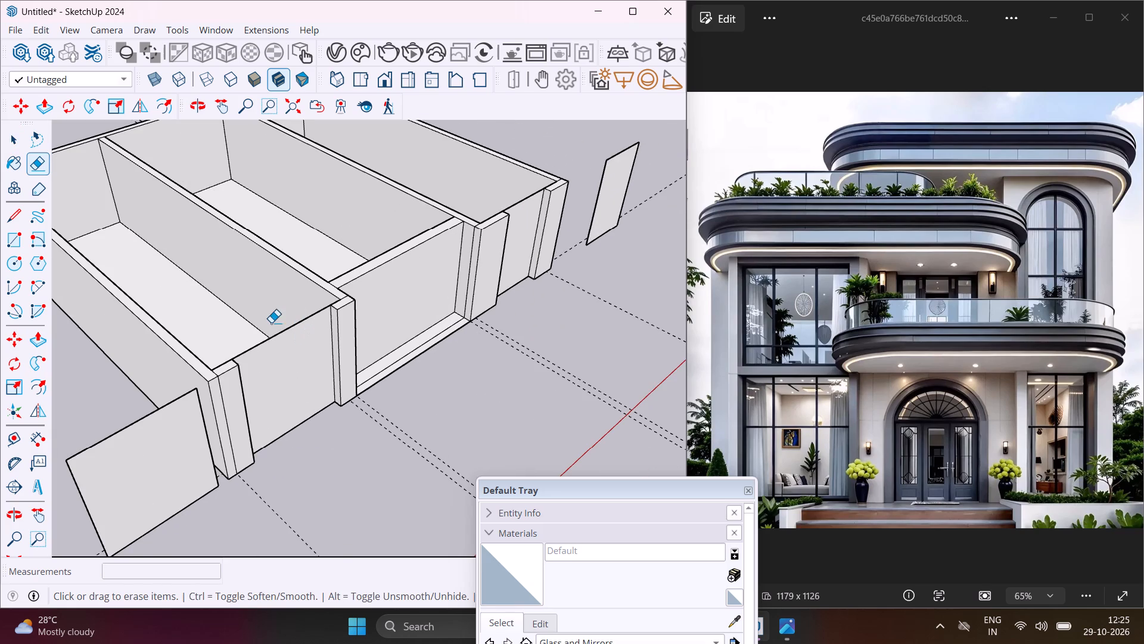
click(280, 333)
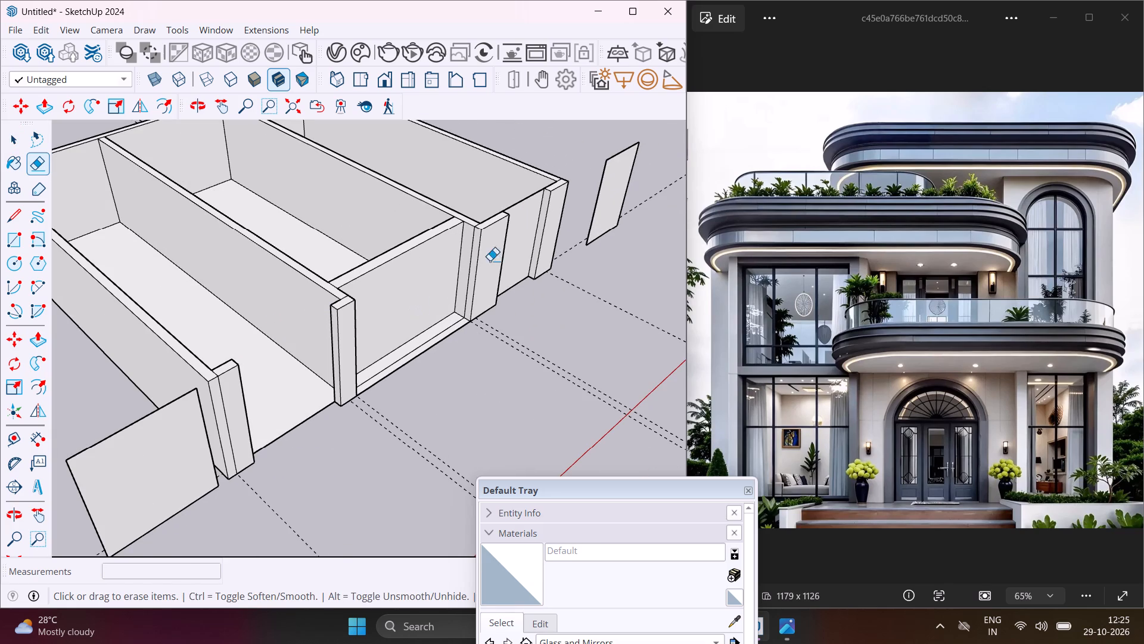
click(525, 199)
key(Escape)
key(space)
Draw a door rectangle about 6' 3" wide and 7' 1" high on the recessed entrance wall, starting from its bottom edge.
scroll(475, 216, up, 3)
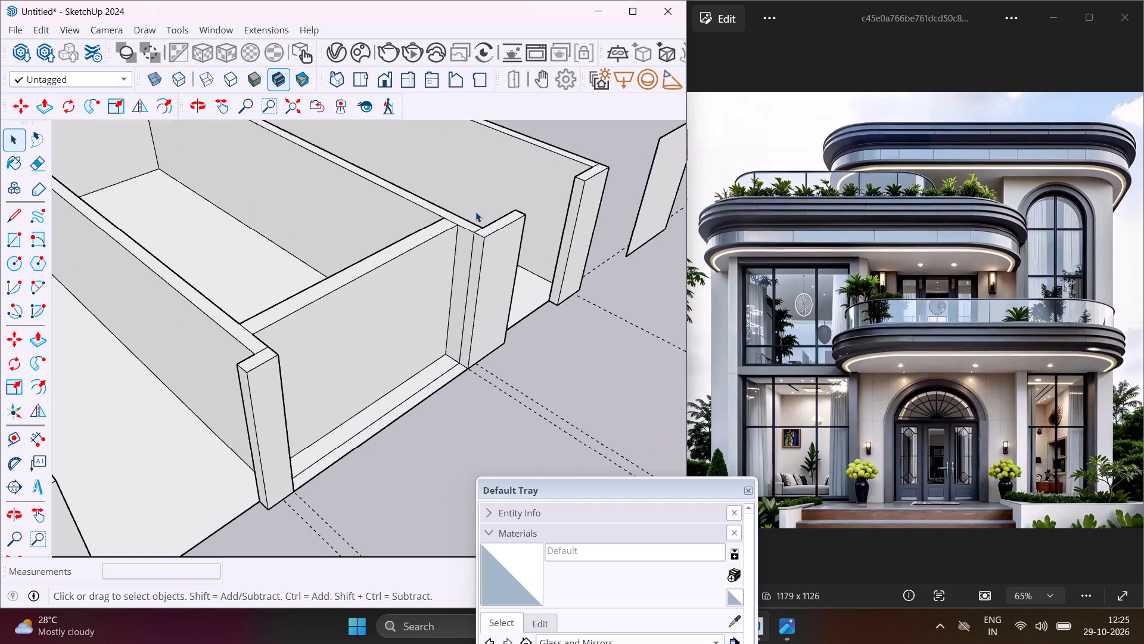
middle_drag(476, 206, 328, 153)
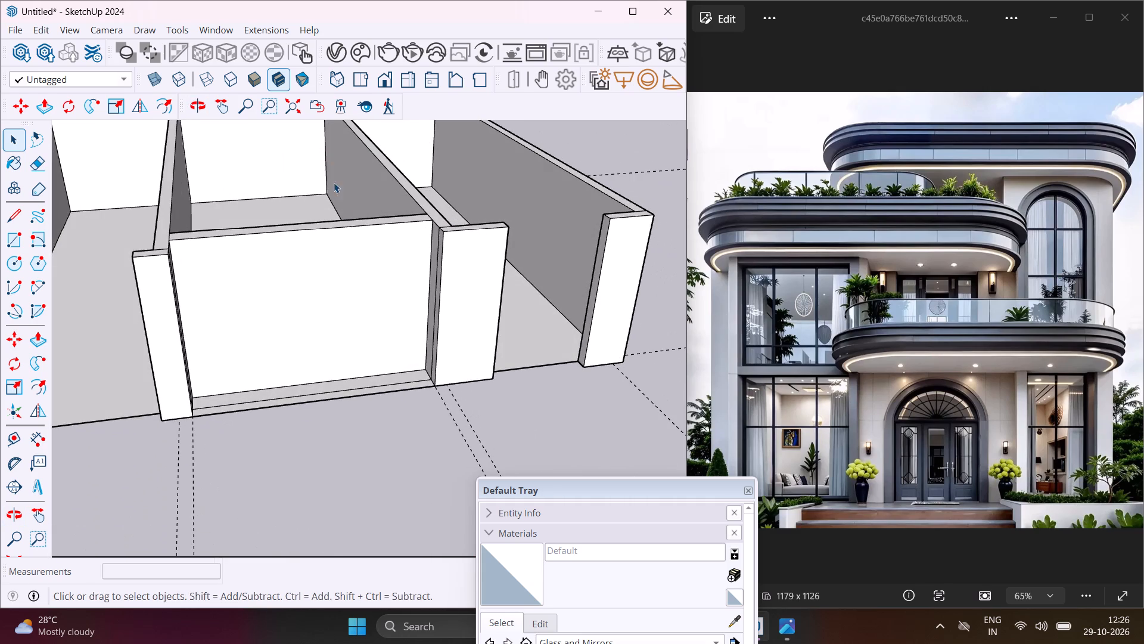
scroll(358, 223, down, 3)
middle_drag(359, 225, 336, 144)
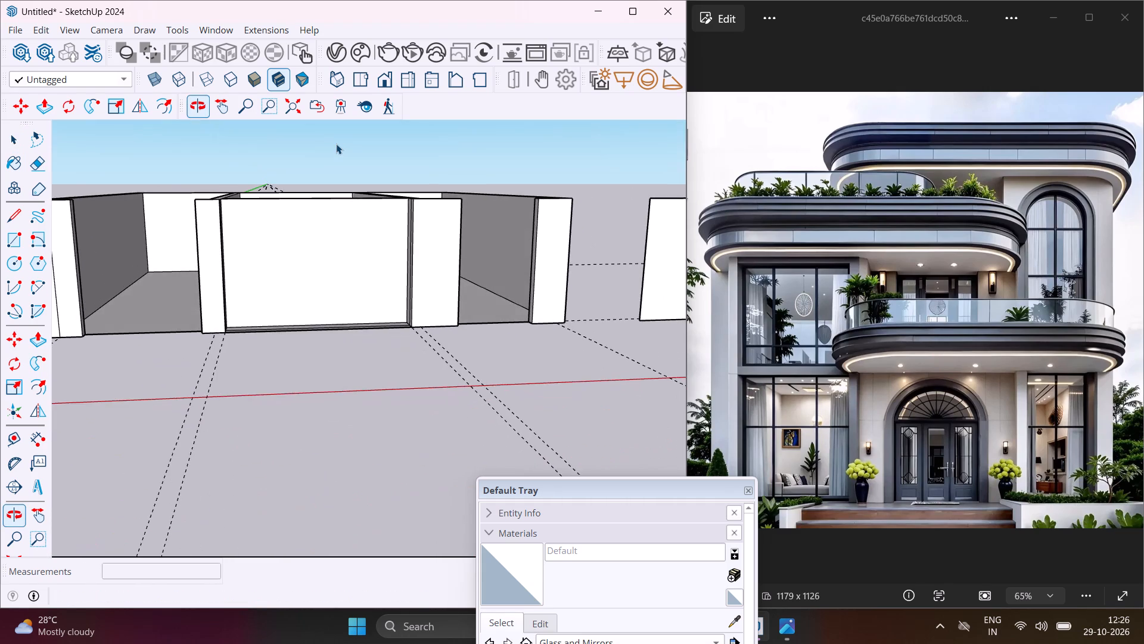
scroll(336, 144, up, 6)
scroll(336, 144, down, 2)
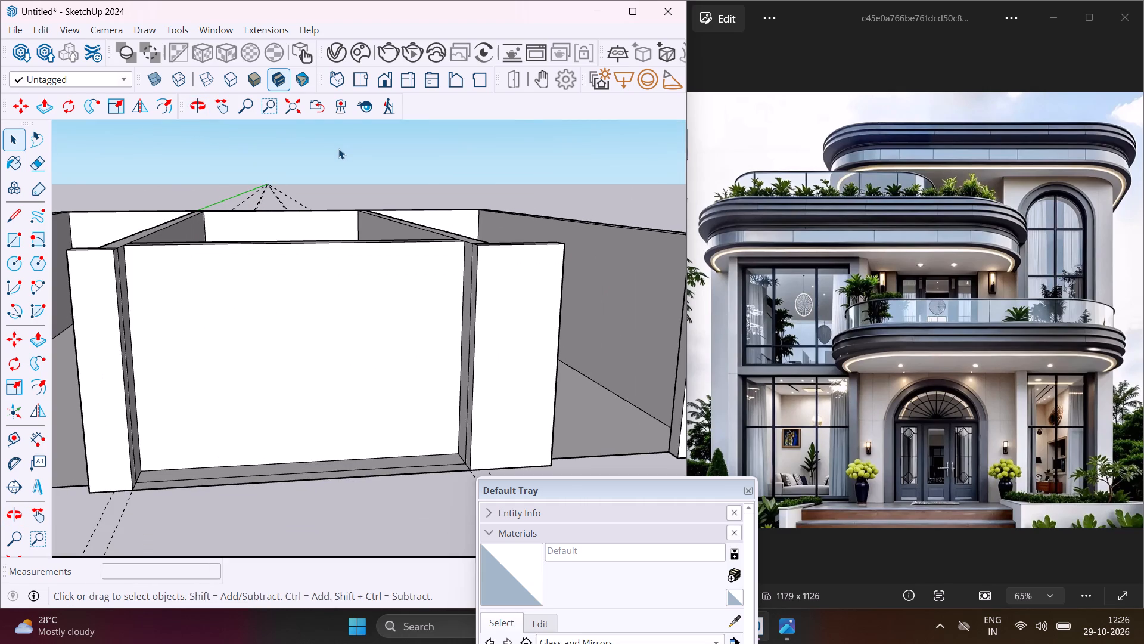
click(20, 244)
middle_drag(258, 447, 257, 460)
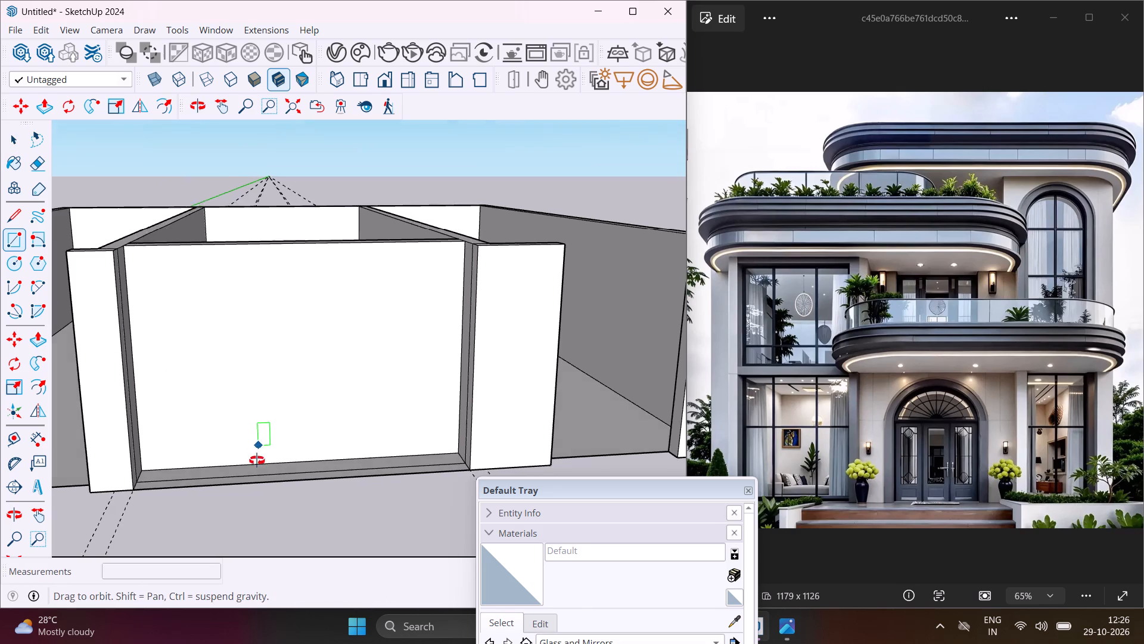
middle_drag(257, 460, 261, 484)
scroll(257, 456, up, 3)
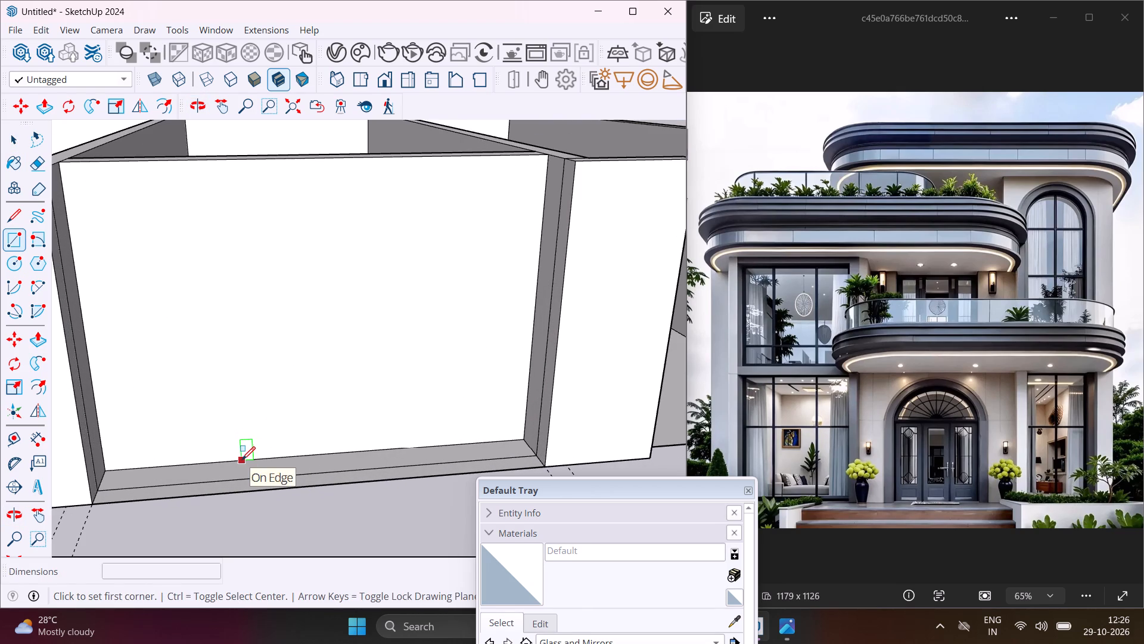
click(231, 461)
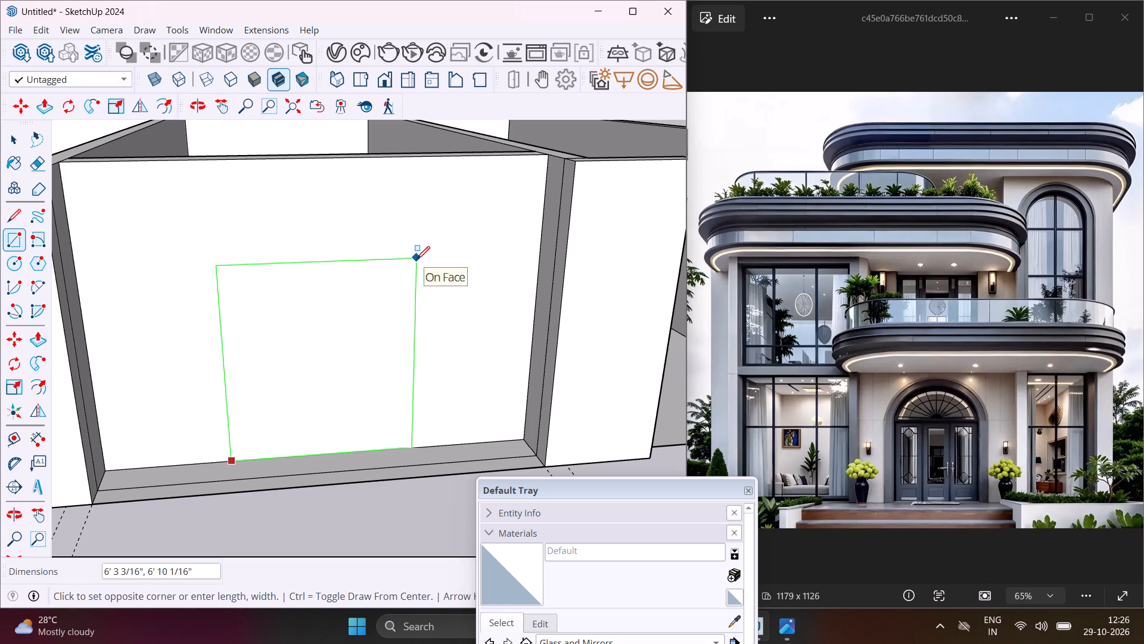
click(416, 251)
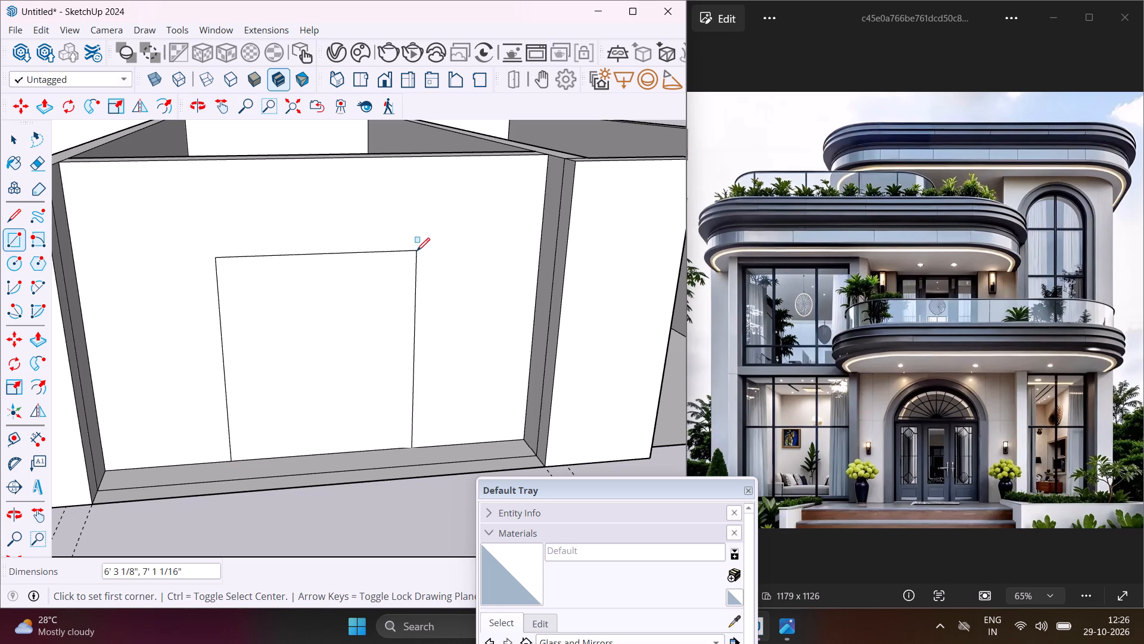
Draw an arc across the door rectangle's top corners with an upward bulge of about 2' 2".
scroll(358, 352, down, 1)
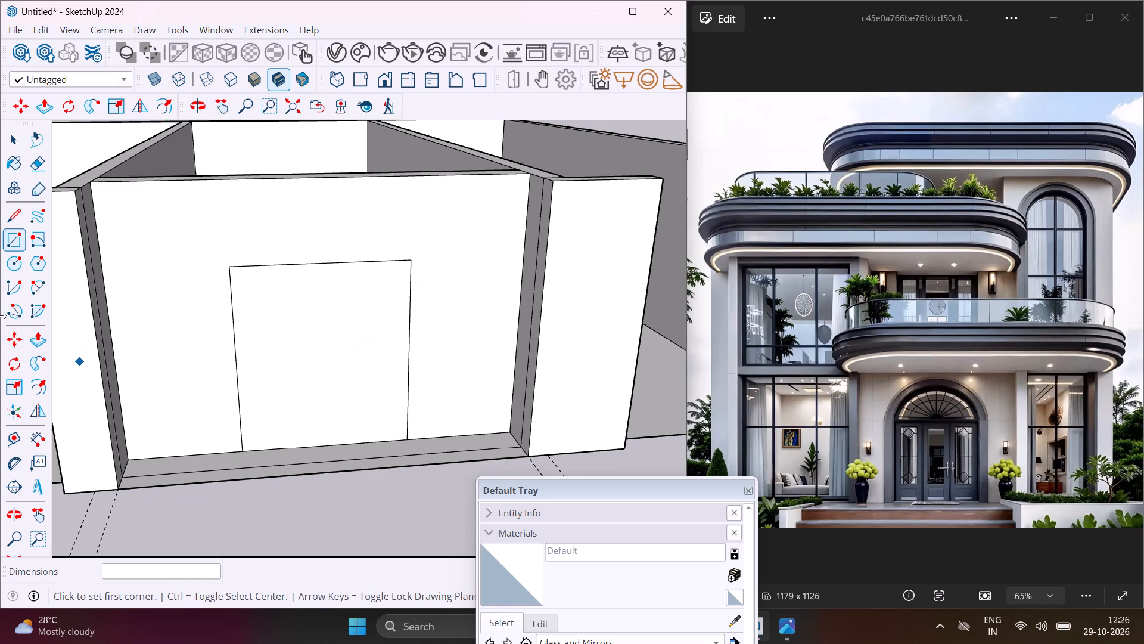
click(32, 283)
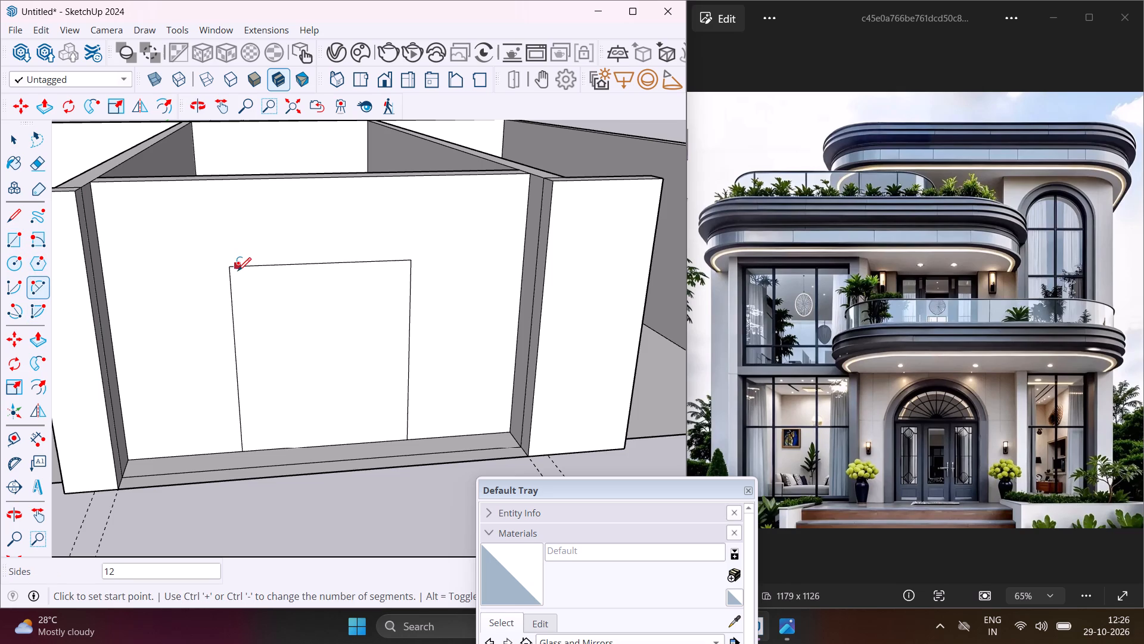
click(232, 265)
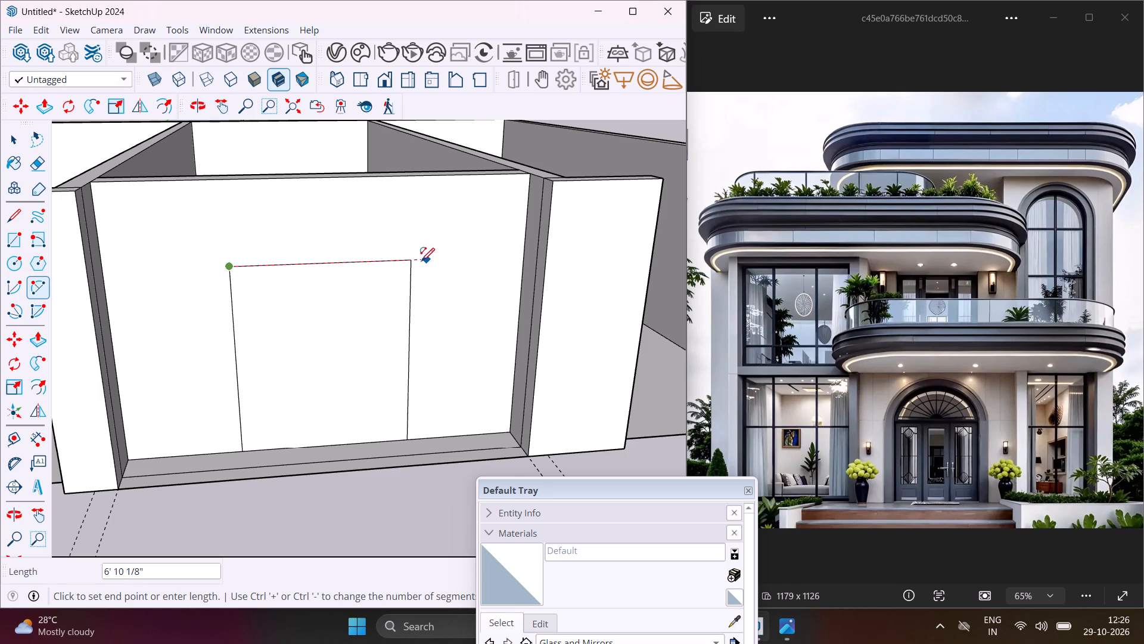
click(412, 259)
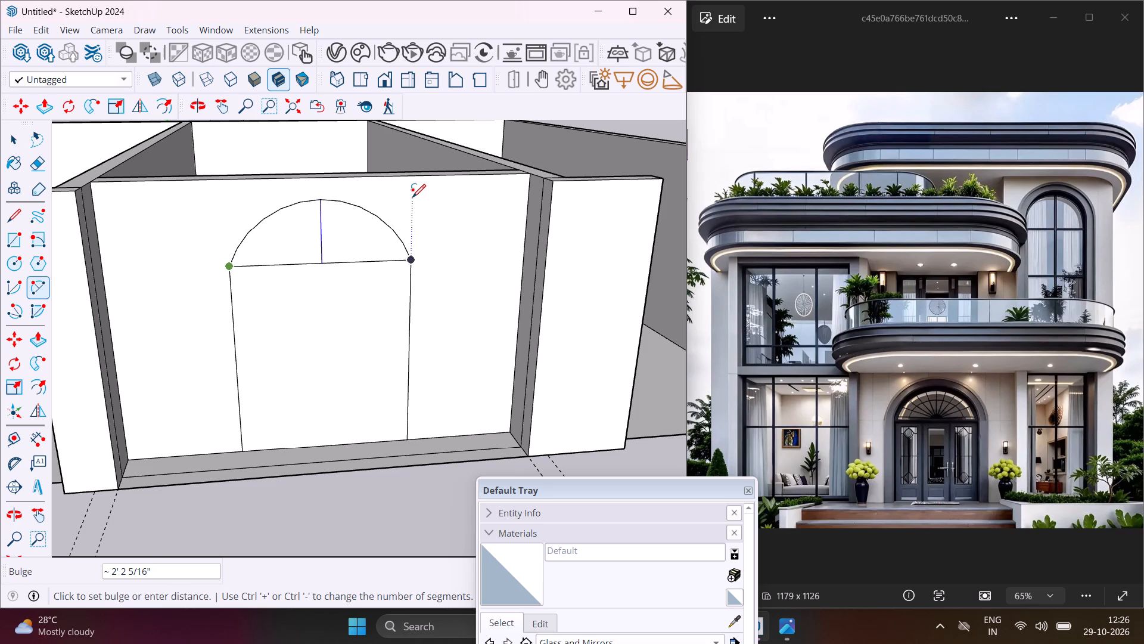
click(412, 197)
key(Escape)
key(space)
Set the door arc's segment count to 100.
scroll(403, 233, up, 3)
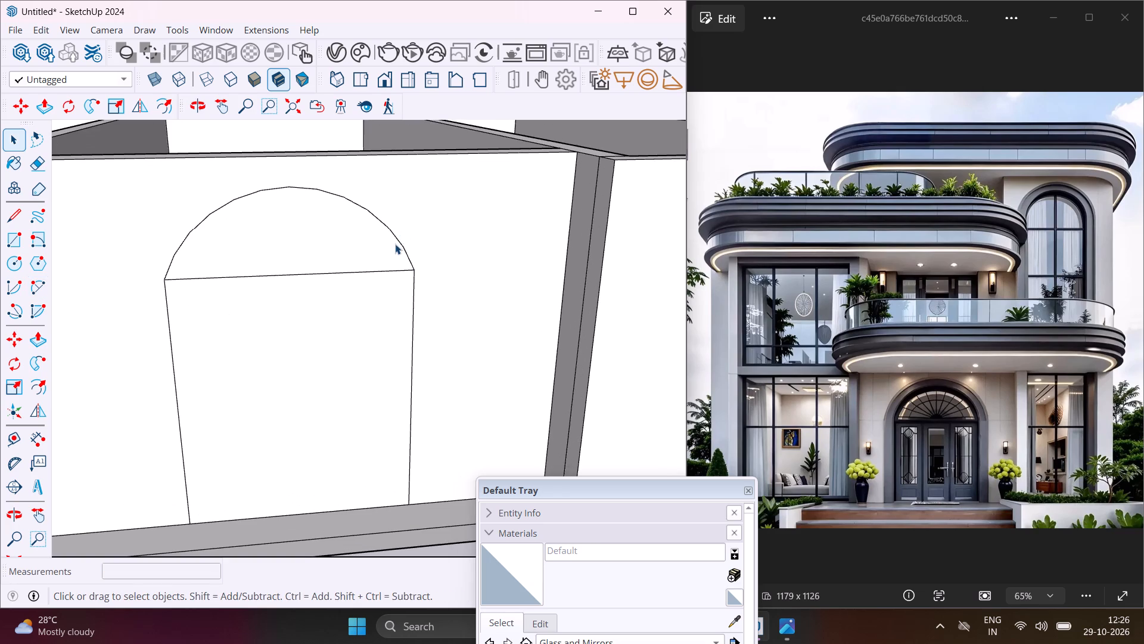
click(399, 239)
right_click(399, 236)
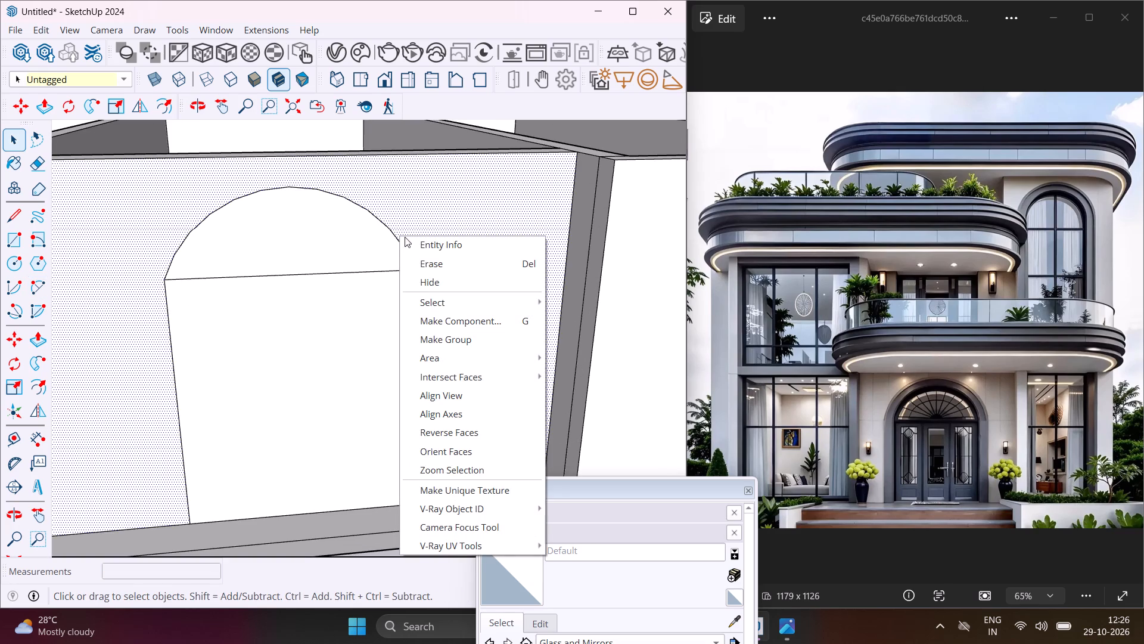
click(413, 247)
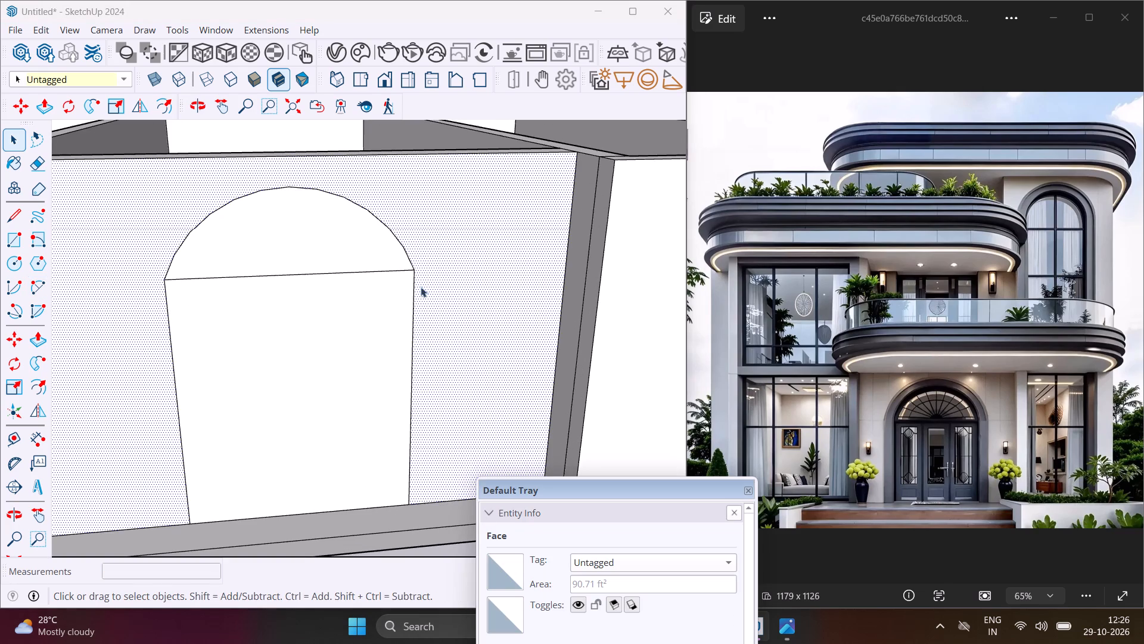
click(405, 253)
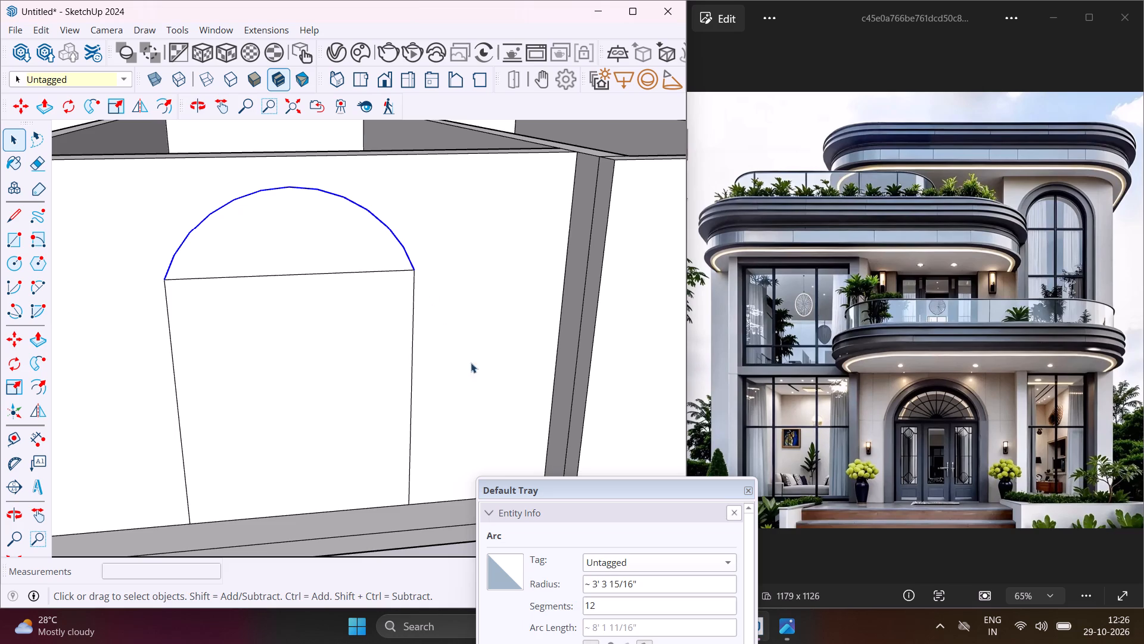
click(601, 602)
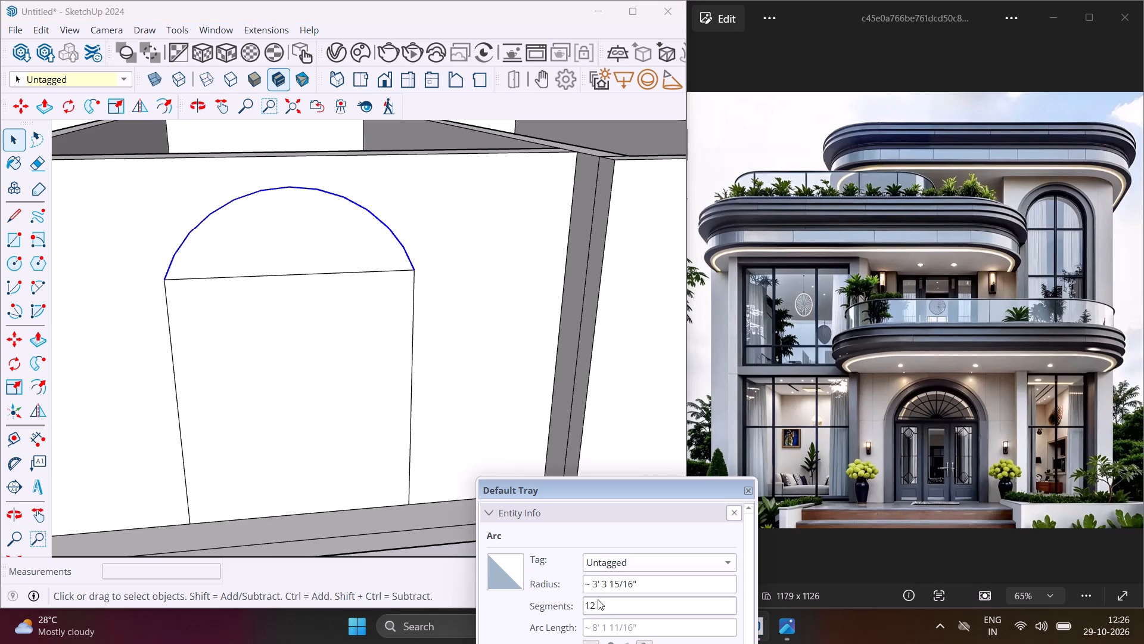
key(BackSpace)
key(BackSpace)
text(100)
key(Return)
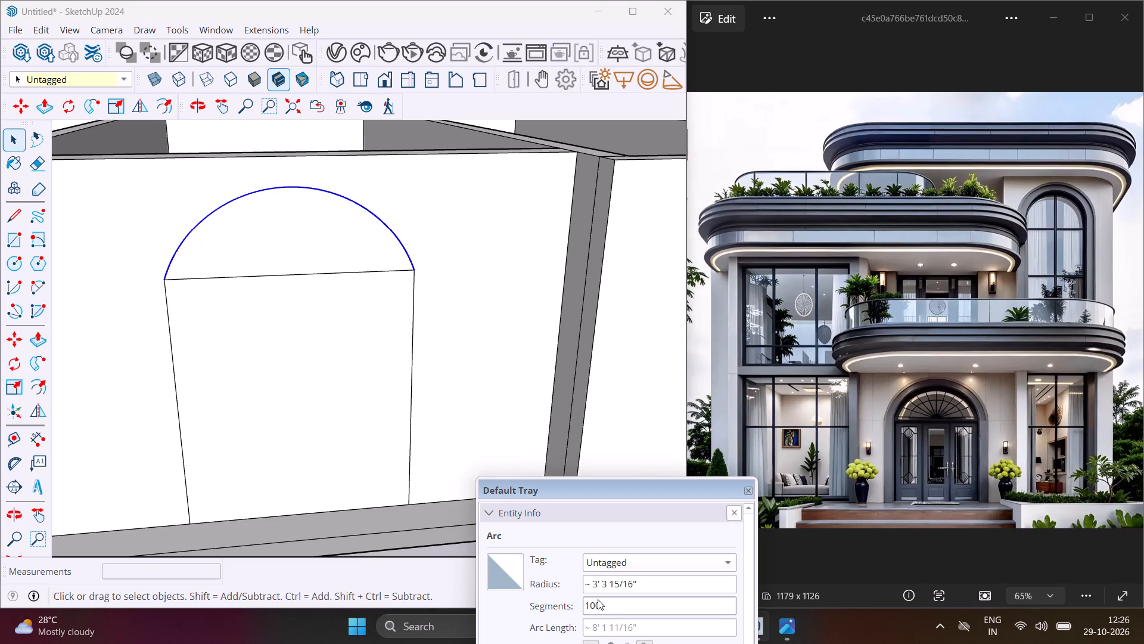
Erase the horizontal line between the arc and the rectangle to merge them into one arched door face.
scroll(433, 519, down, 2)
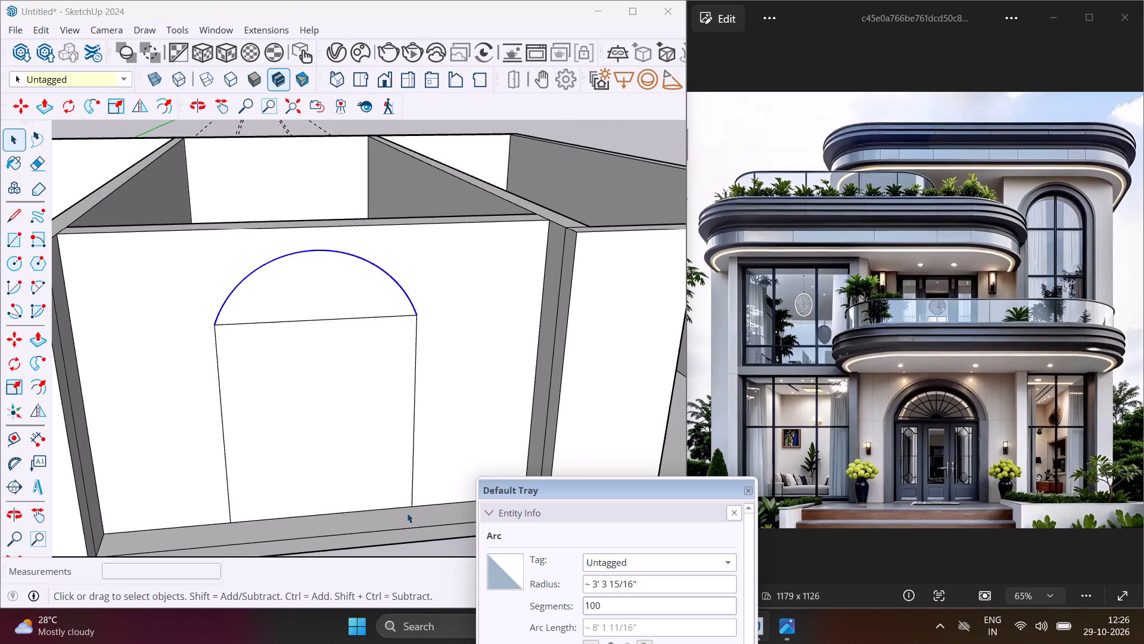
scroll(315, 360, down, 6)
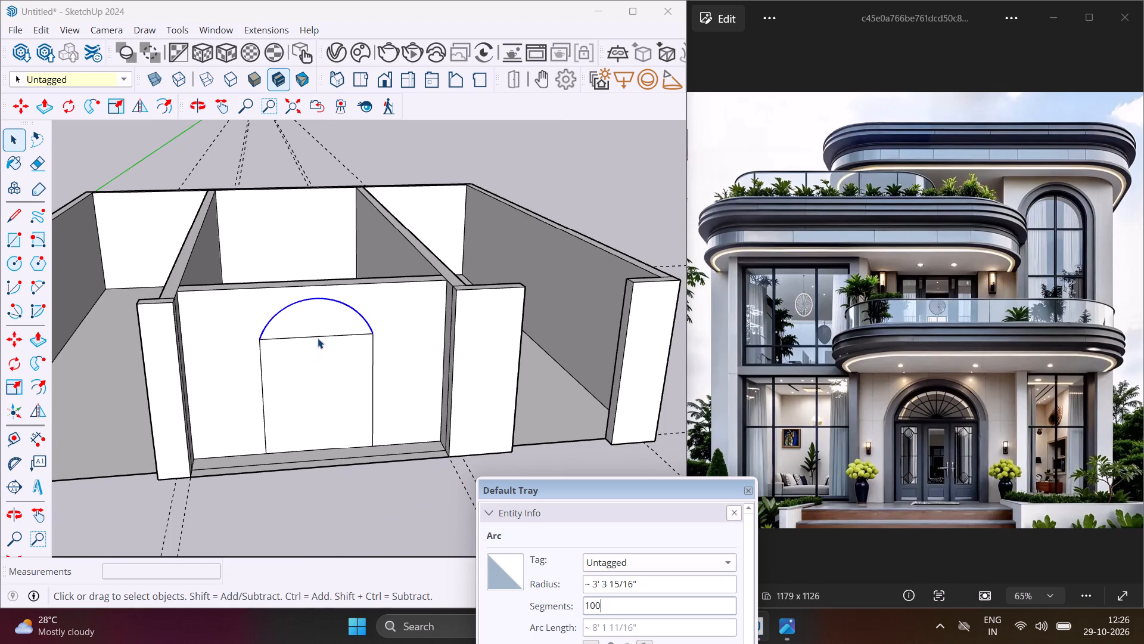
key(e)
key(Escape)
key(space)
click(328, 414)
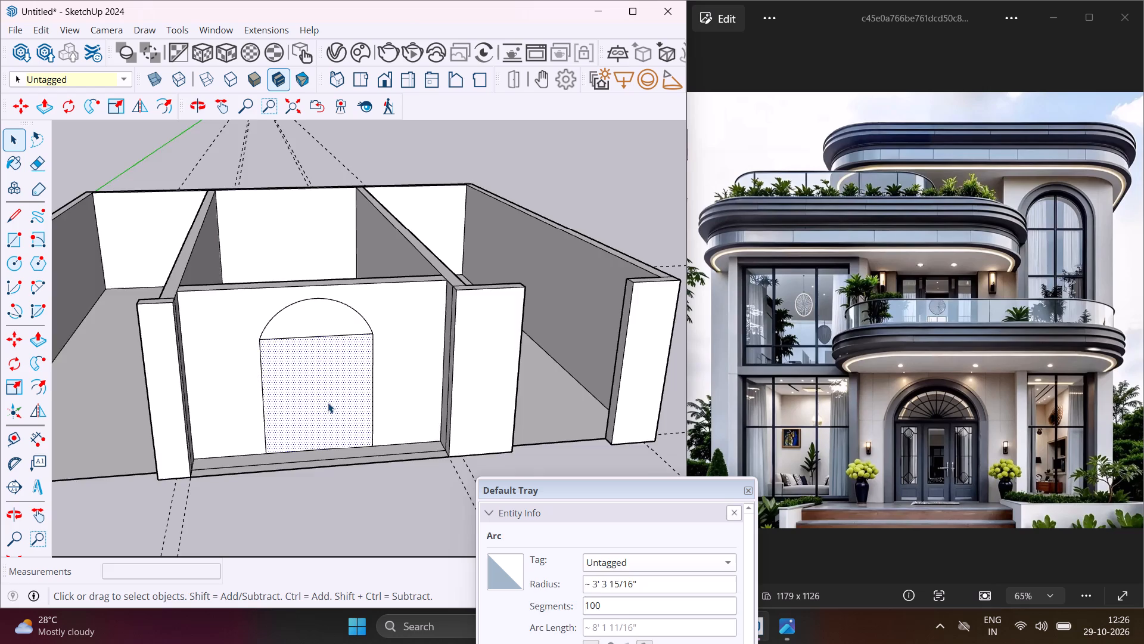
scroll(328, 402, down, 3)
click(356, 487)
key(e)
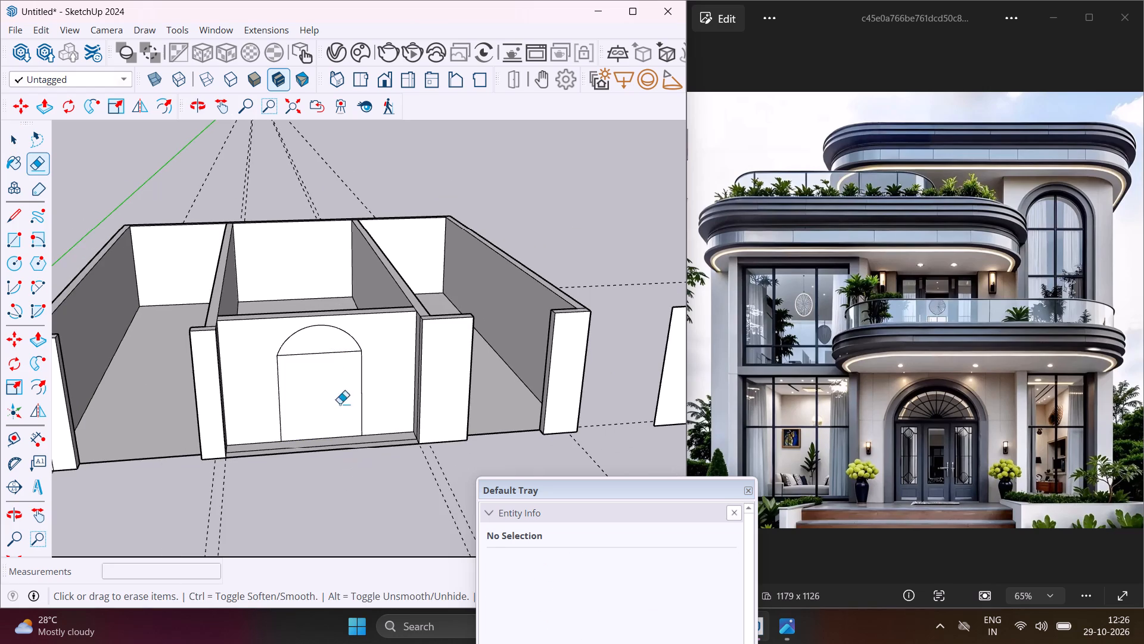
scroll(327, 352, up, 4)
click(327, 352)
key(Escape)
key(space)
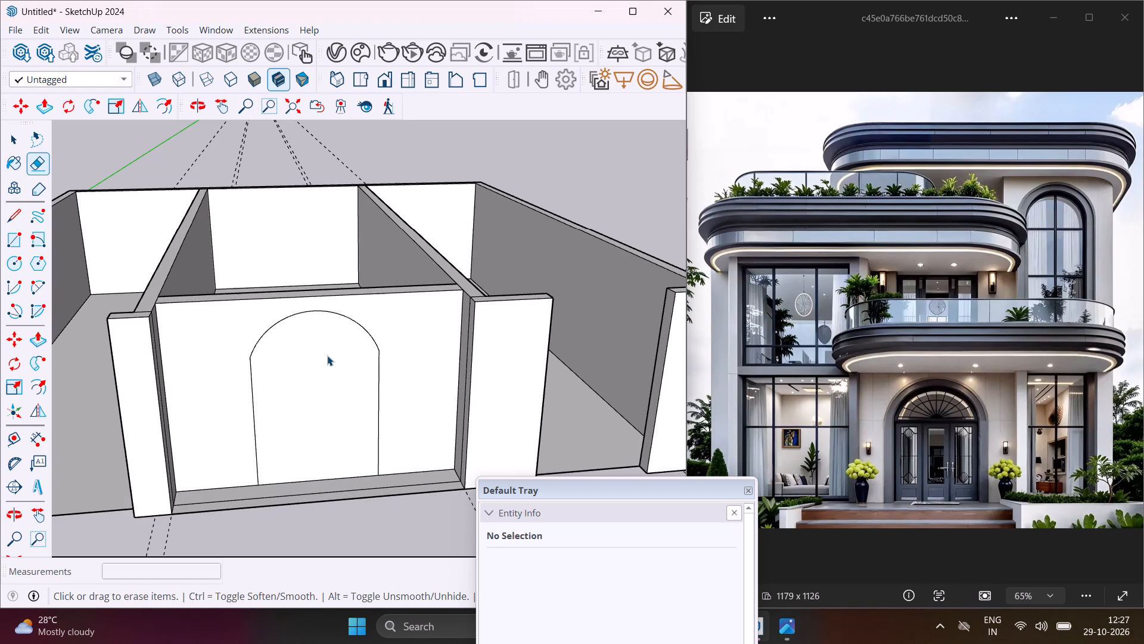
Copy the arched door face about 47' 9" along the red axis, beyond the window panel copy outside the building.
click(327, 355)
key(m)
click(331, 373)
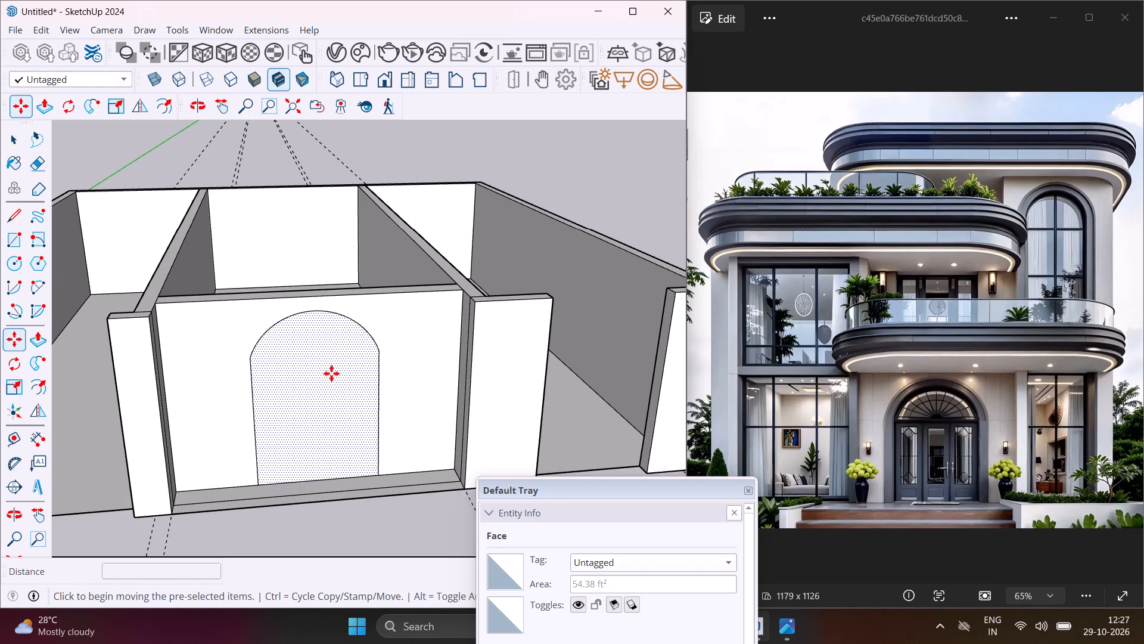
scroll(307, 377, down, 6)
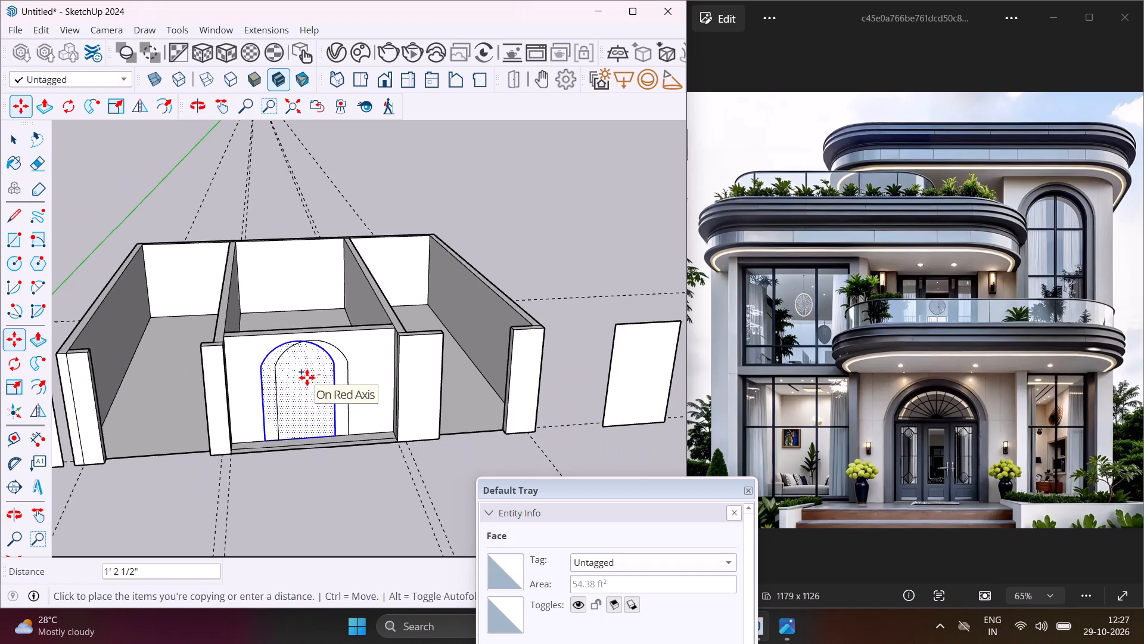
scroll(307, 377, down, 9)
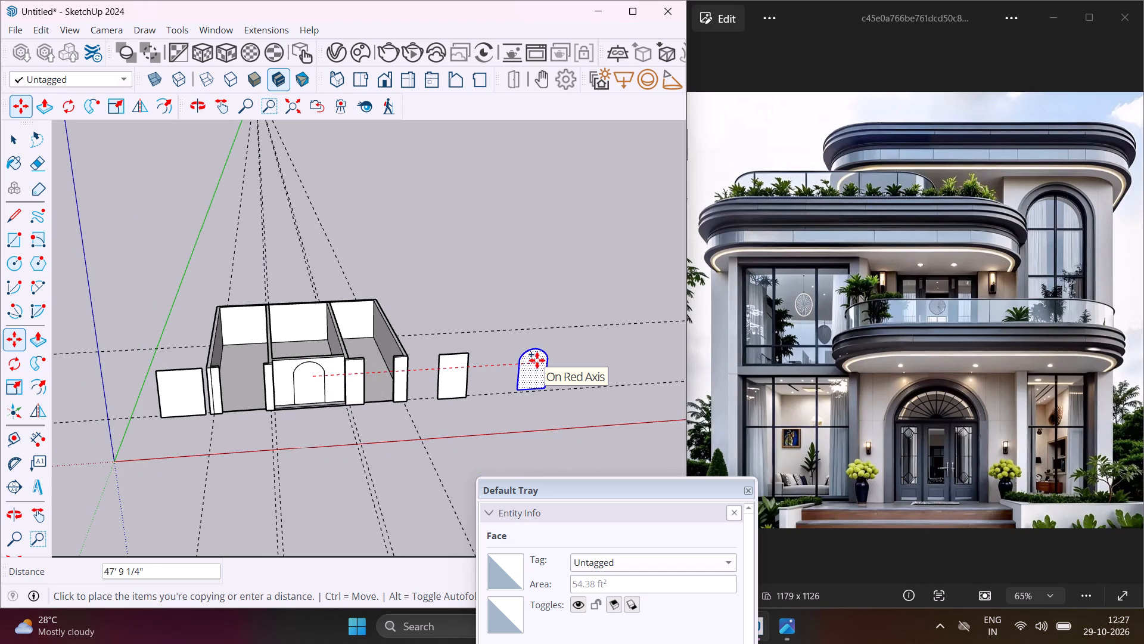
click(537, 360)
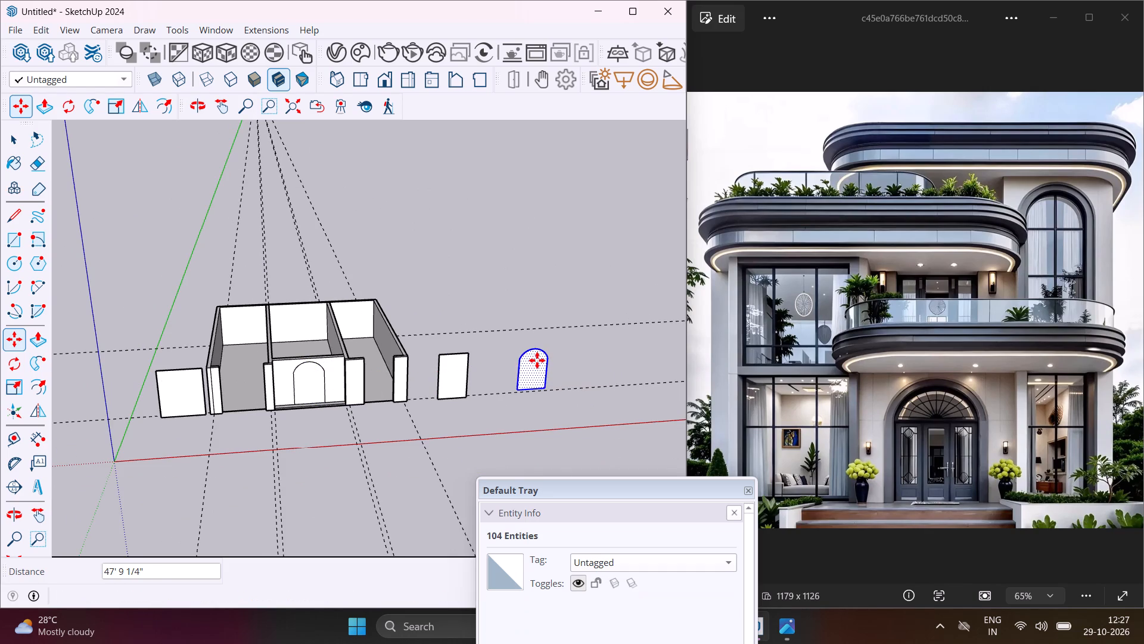
Offset the arched door outline on the recessed wall outward by about 7" to form a surround.
key(Escape)
key(space)
scroll(252, 342, up, 4)
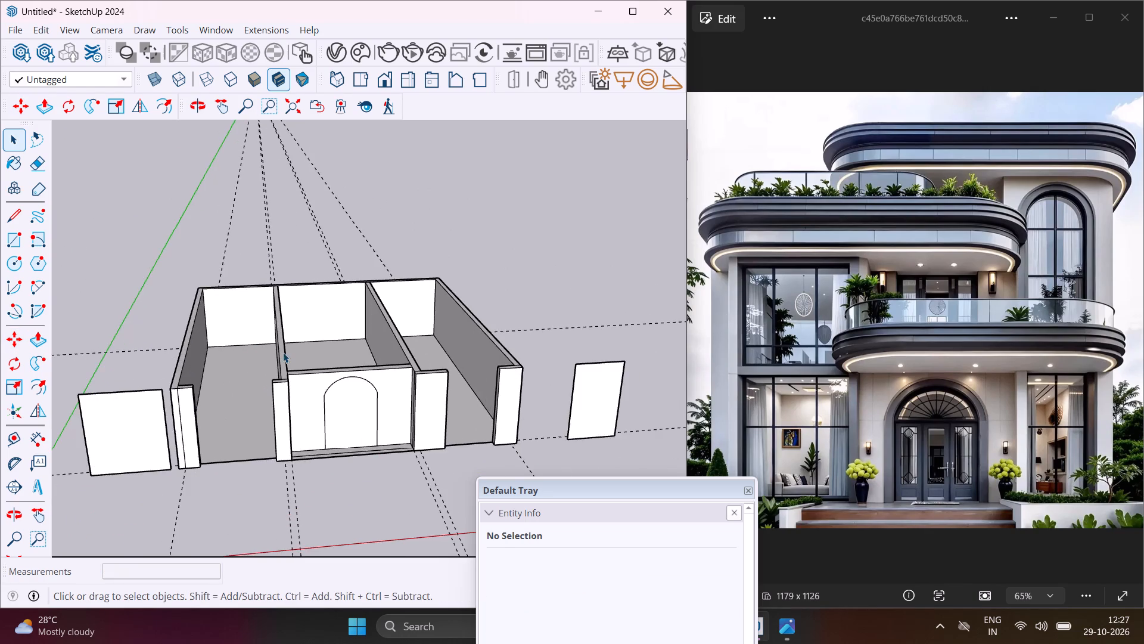
scroll(283, 352, up, 7)
scroll(281, 352, down, 3)
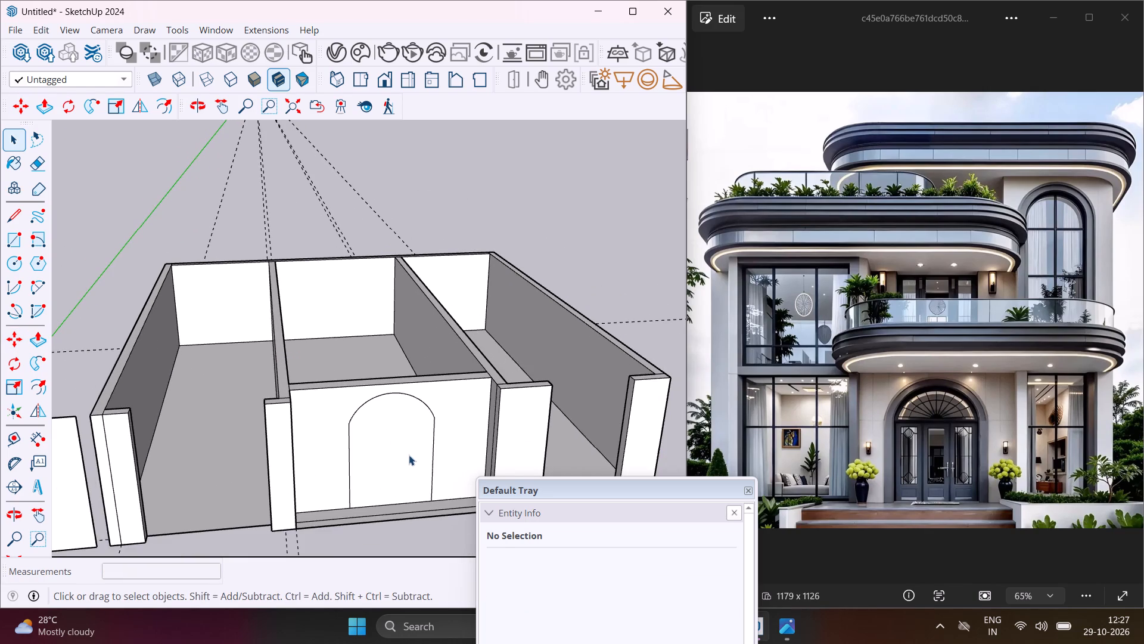
scroll(409, 455, up, 3)
middle_drag(399, 447, 381, 401)
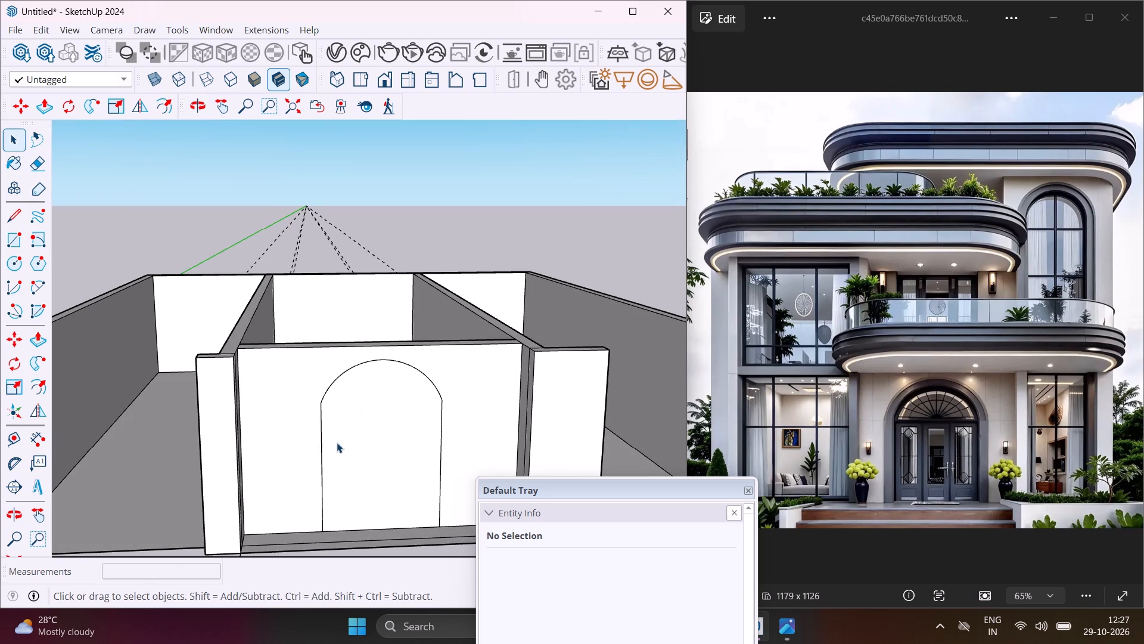
click(309, 447)
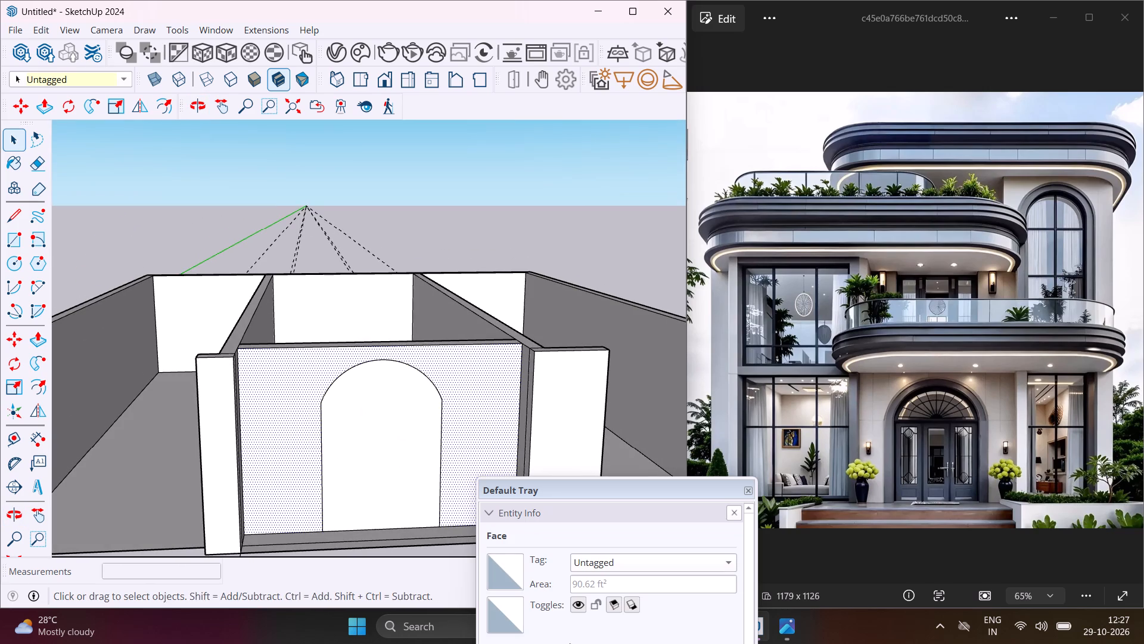
click(384, 444)
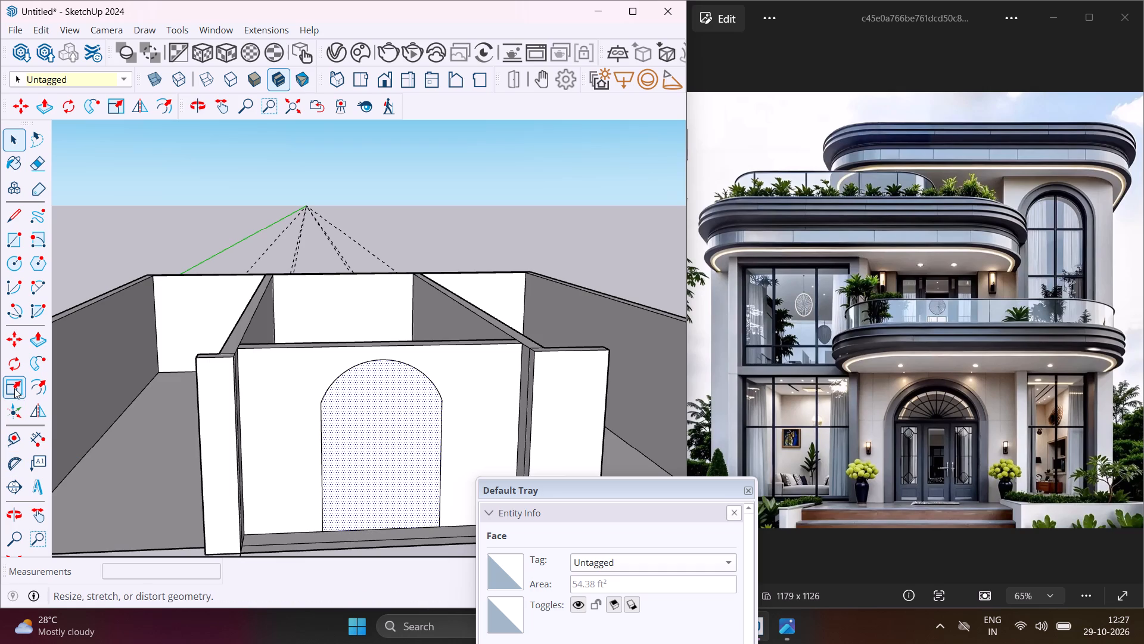
click(35, 386)
scroll(320, 424, up, 3)
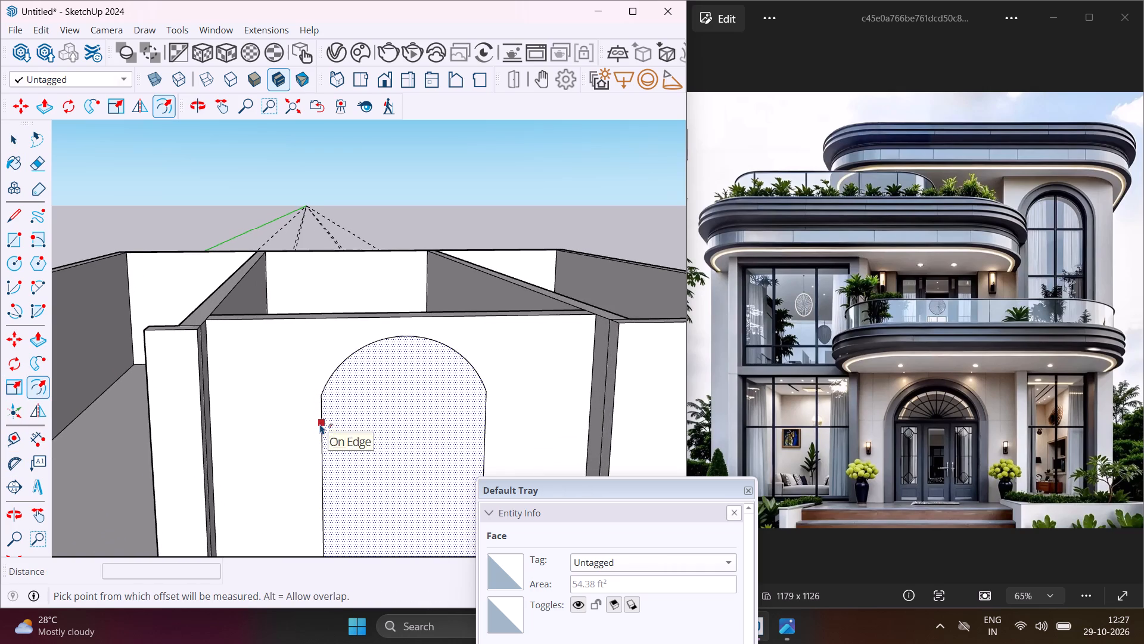
click(319, 424)
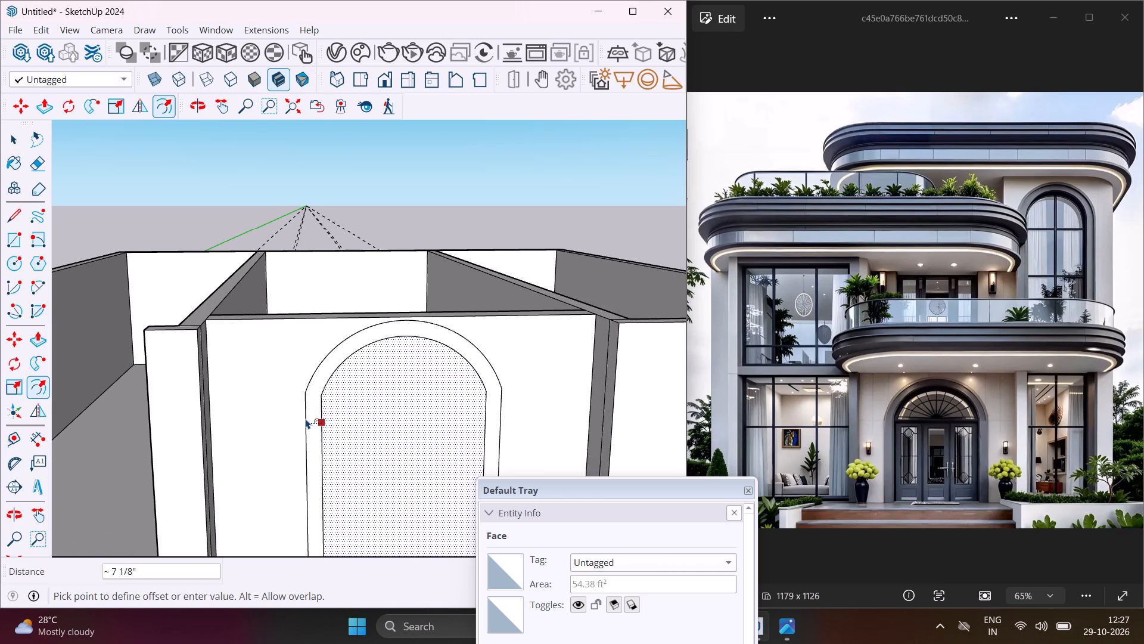
click(306, 419)
key(Escape)
key(space)
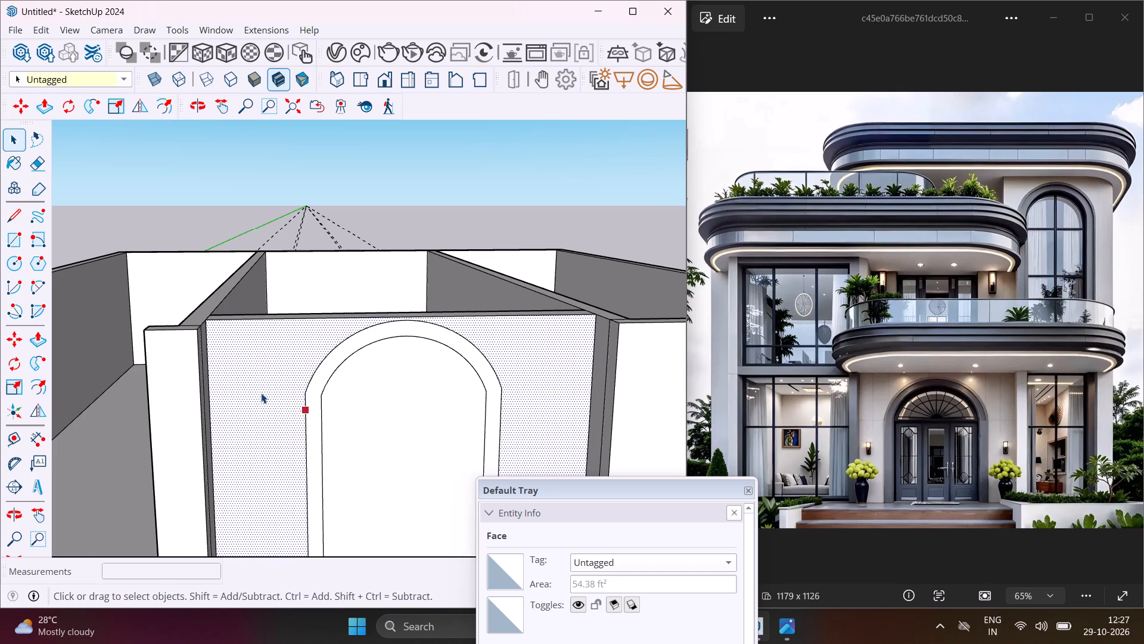
Push the inner arched door face about 1' 3/4" through the recessed wall to cut the entrance opening.
scroll(253, 379, down, 3)
scroll(311, 390, up, 1)
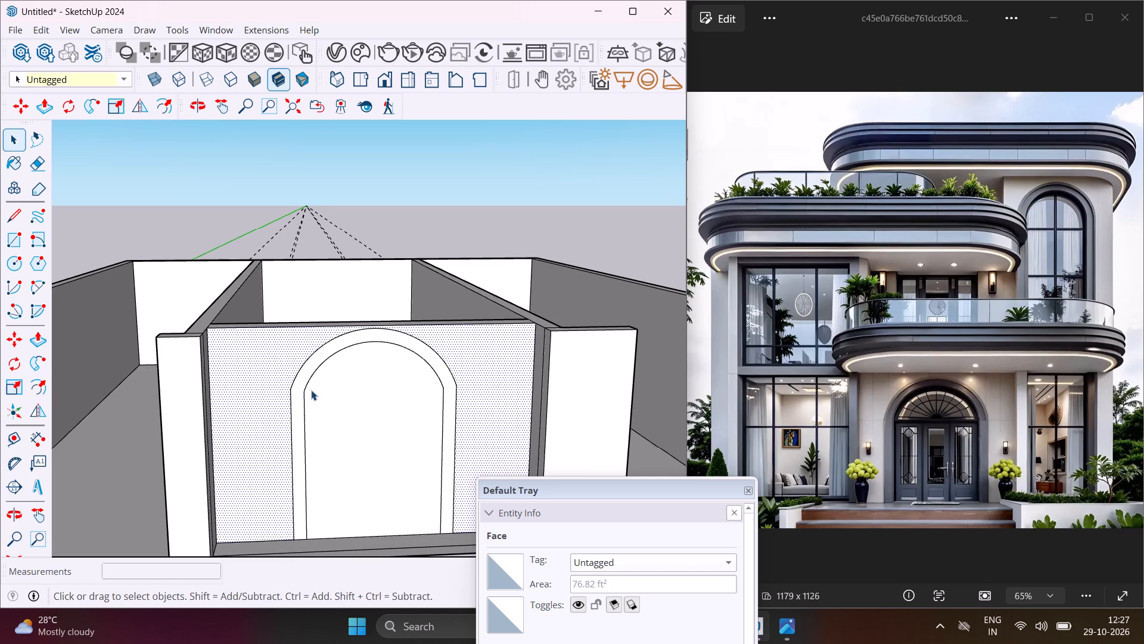
click(322, 398)
key(p)
click(322, 399)
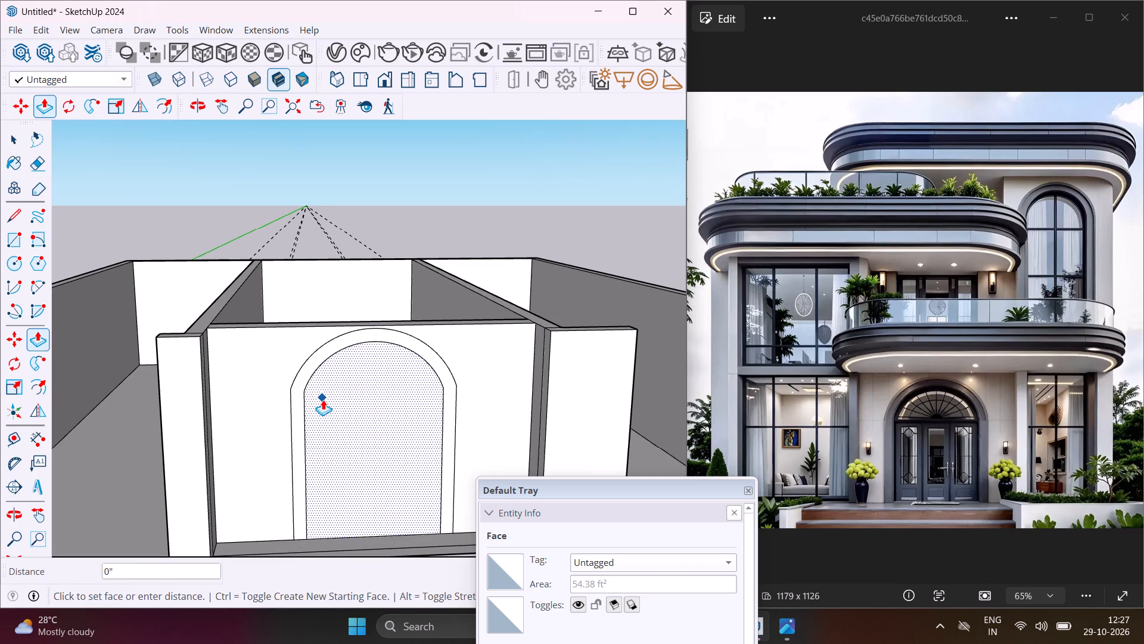
click(342, 387)
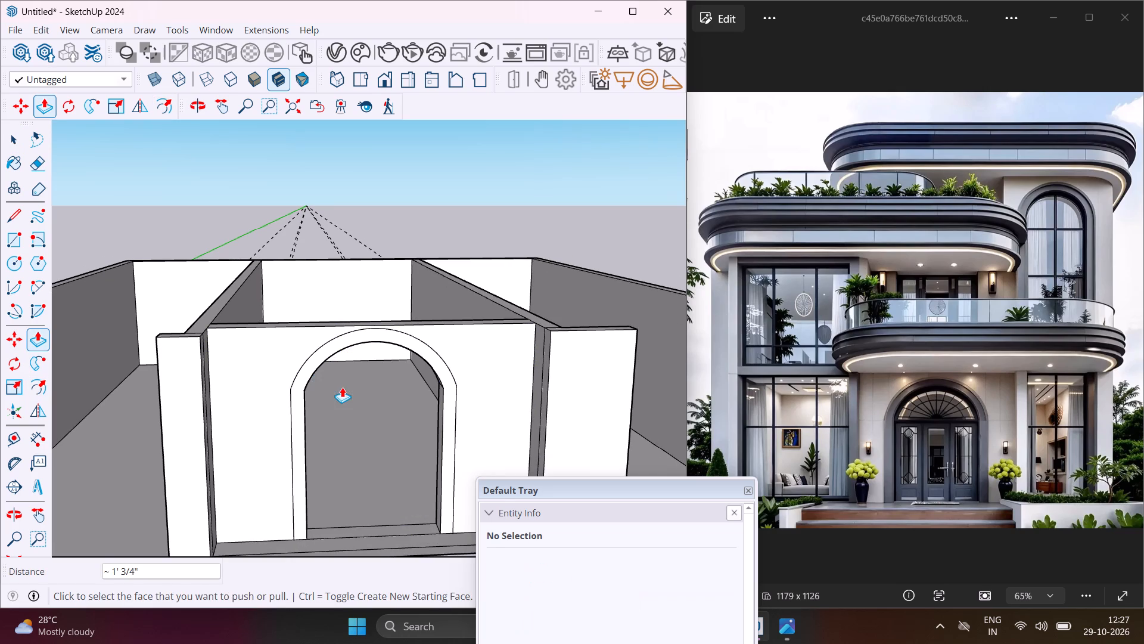
key(Escape)
Extrude the arched surround around the entrance opening 2 13/16" out from the wall.
scroll(301, 423, up, 4)
click(301, 420)
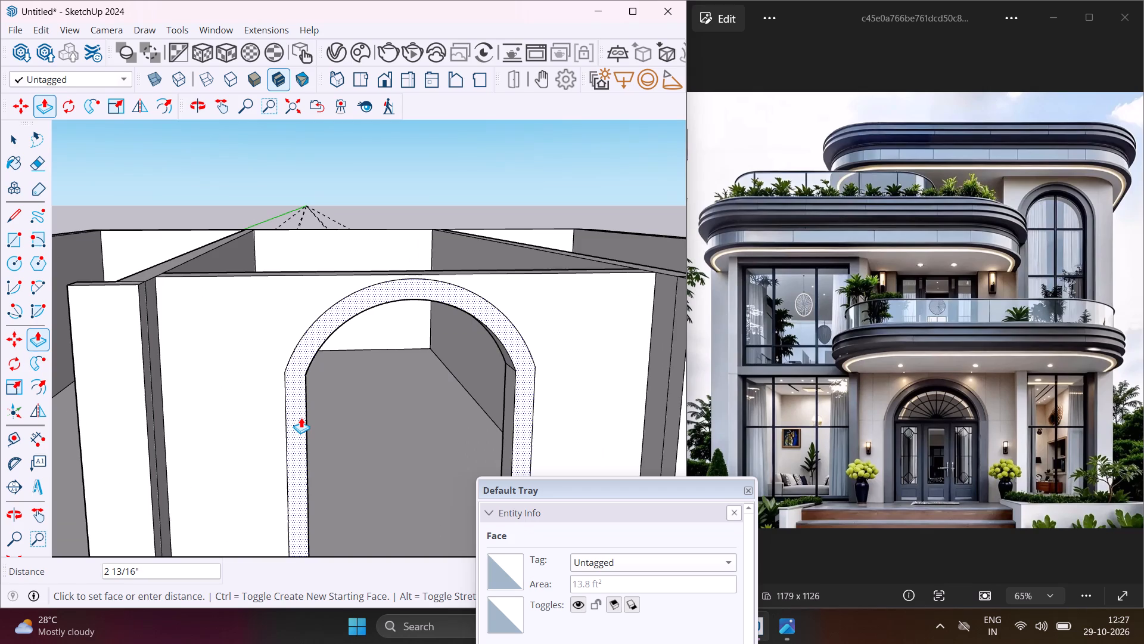
click(301, 417)
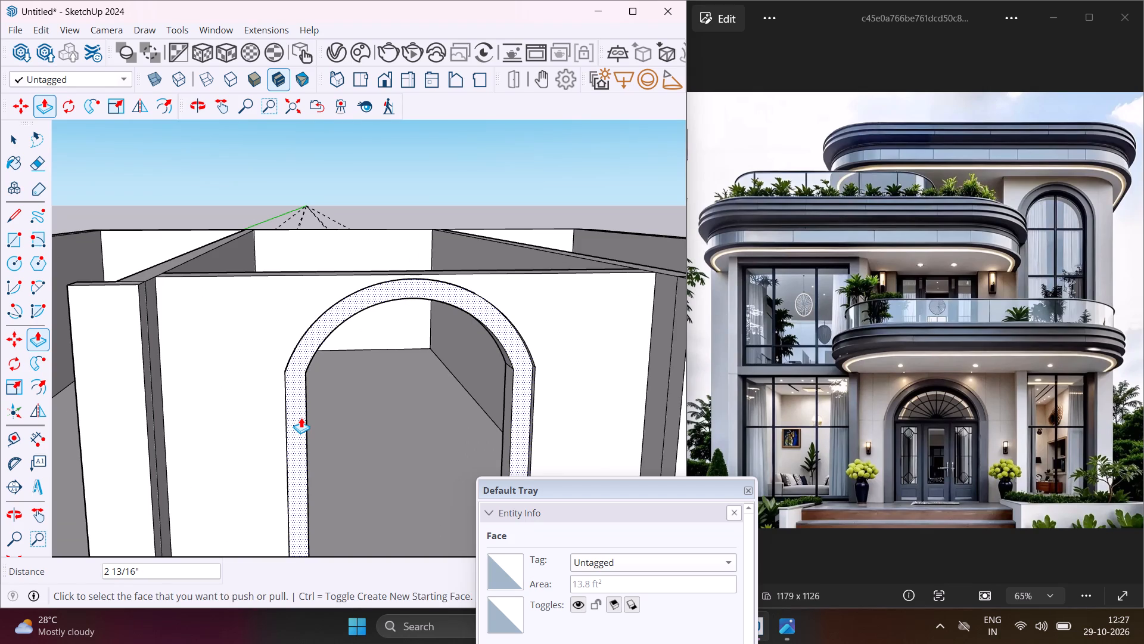
key(Escape)
key(space)
Offset the outline of the arched door copy outside the building inward by about 4" to form its frame.
scroll(175, 411, down, 17)
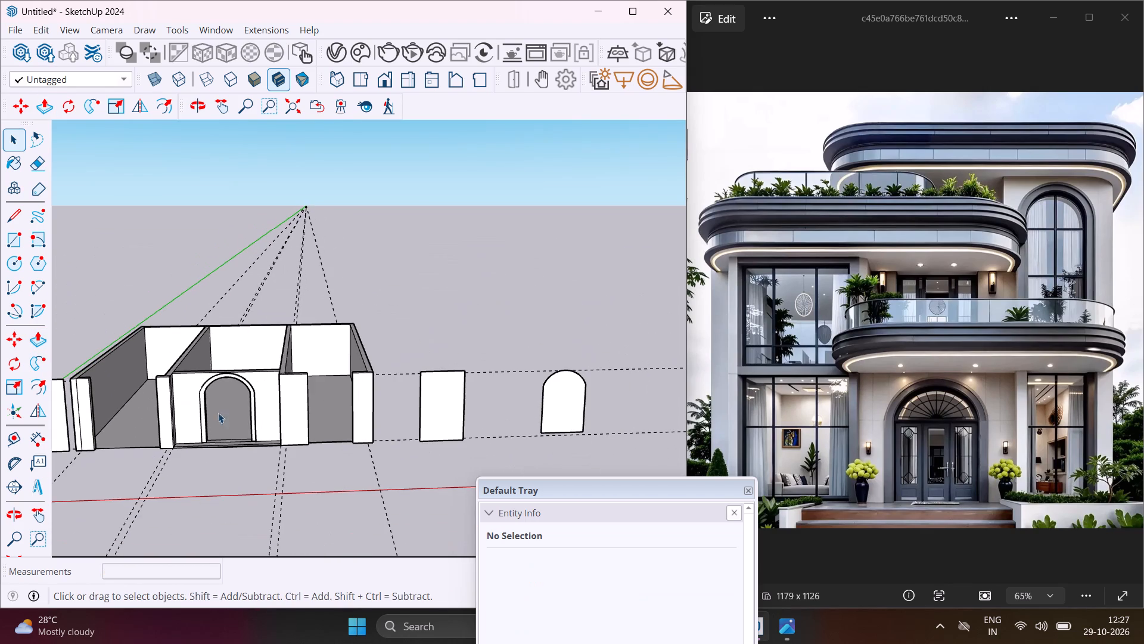
scroll(558, 392, up, 3)
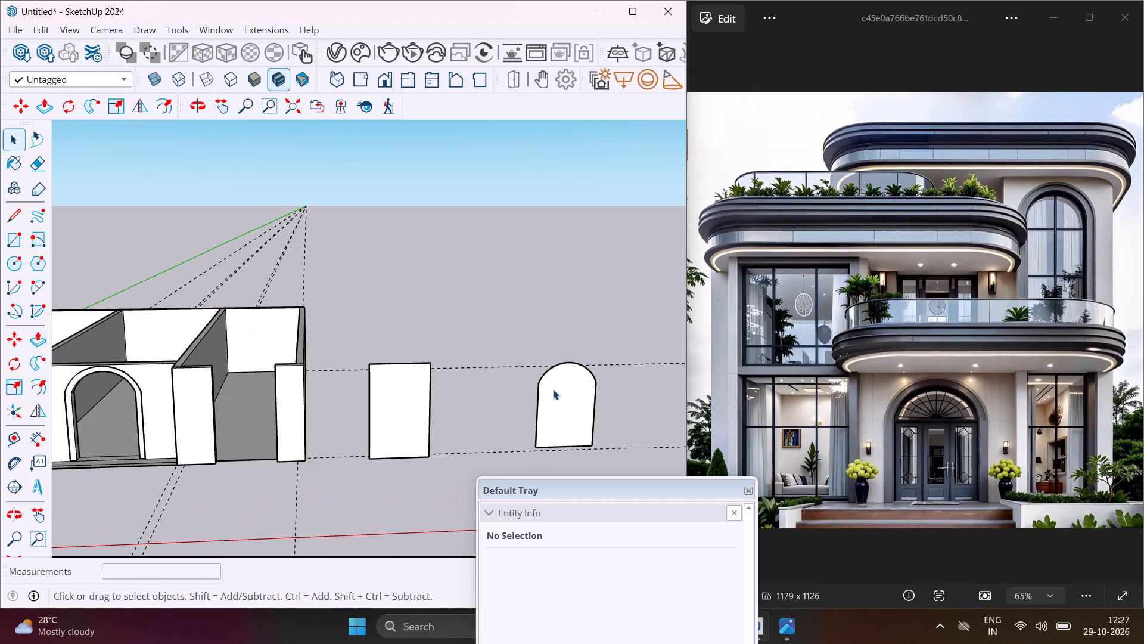
scroll(542, 391, up, 8)
middle_drag(542, 392, 545, 356)
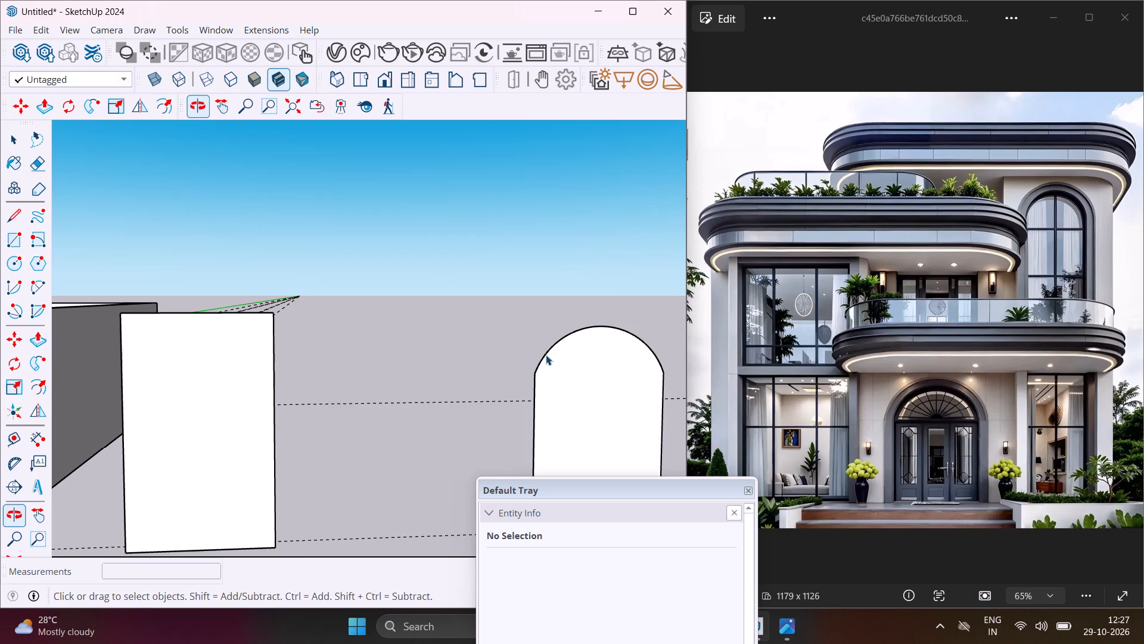
scroll(533, 349, down, 6)
middle_drag(570, 428, 573, 416)
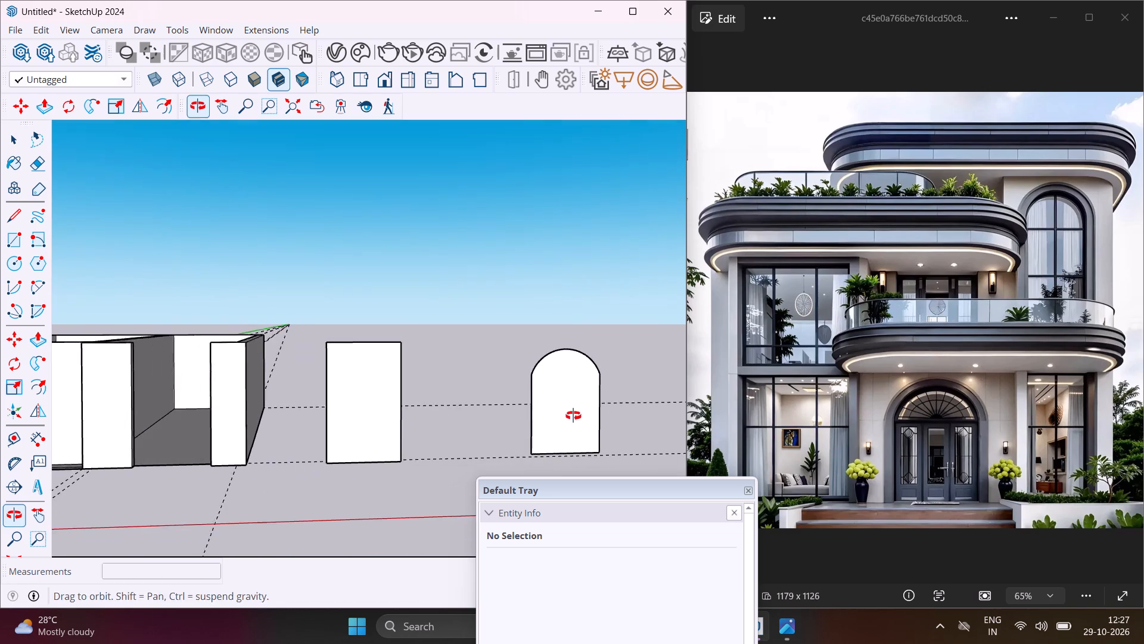
middle_drag(573, 416, 571, 411)
scroll(562, 436, up, 3)
click(562, 439)
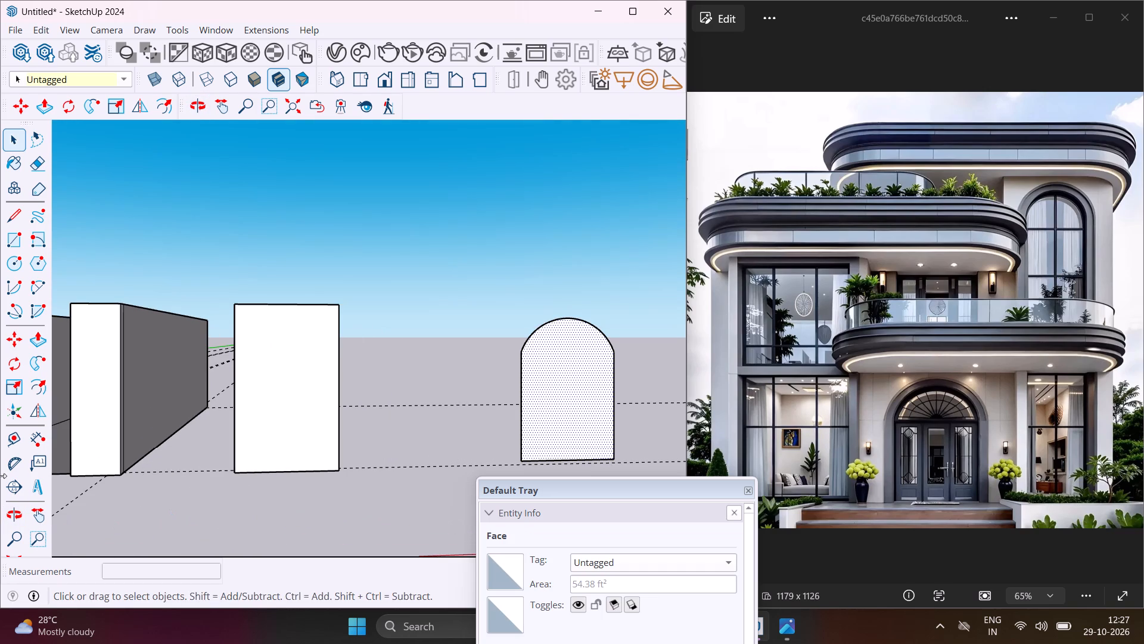
click(45, 388)
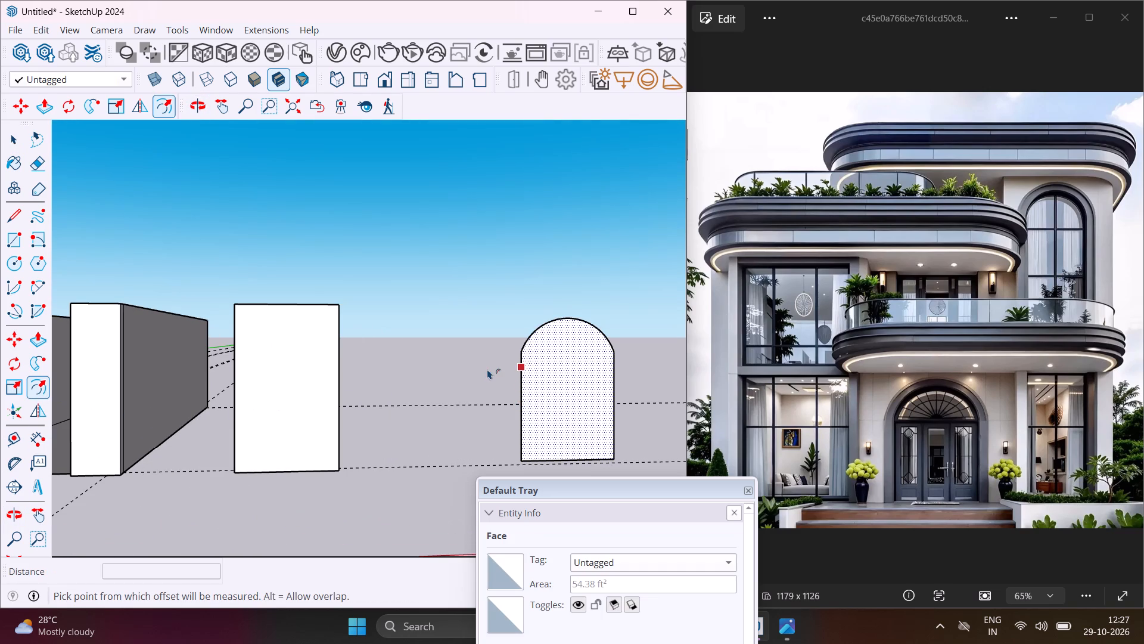
scroll(511, 378, up, 3)
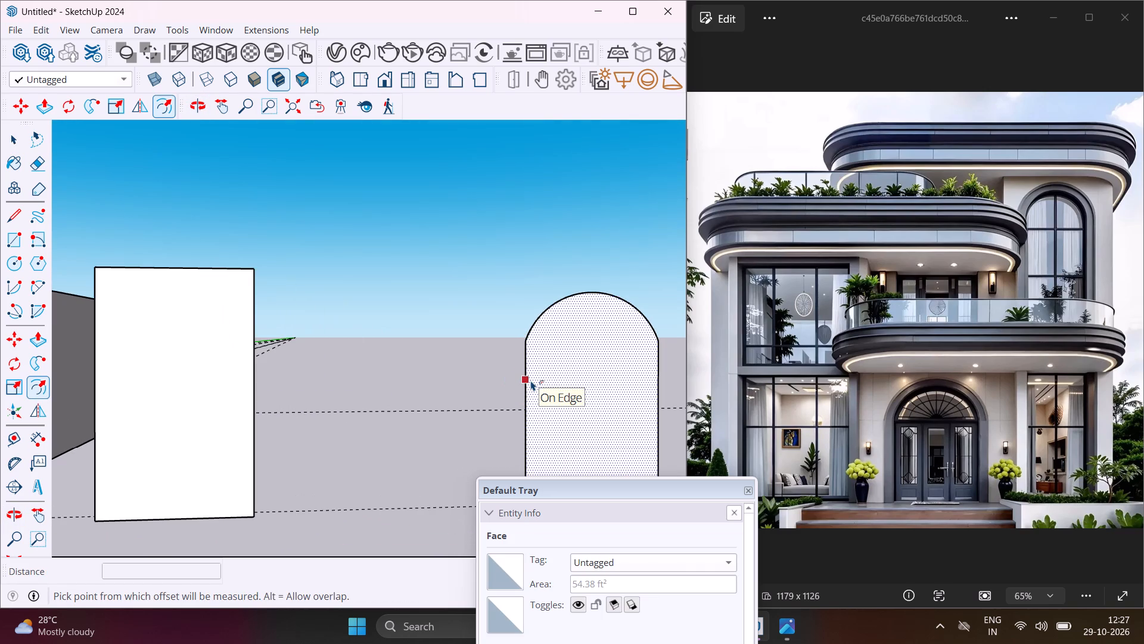
click(531, 380)
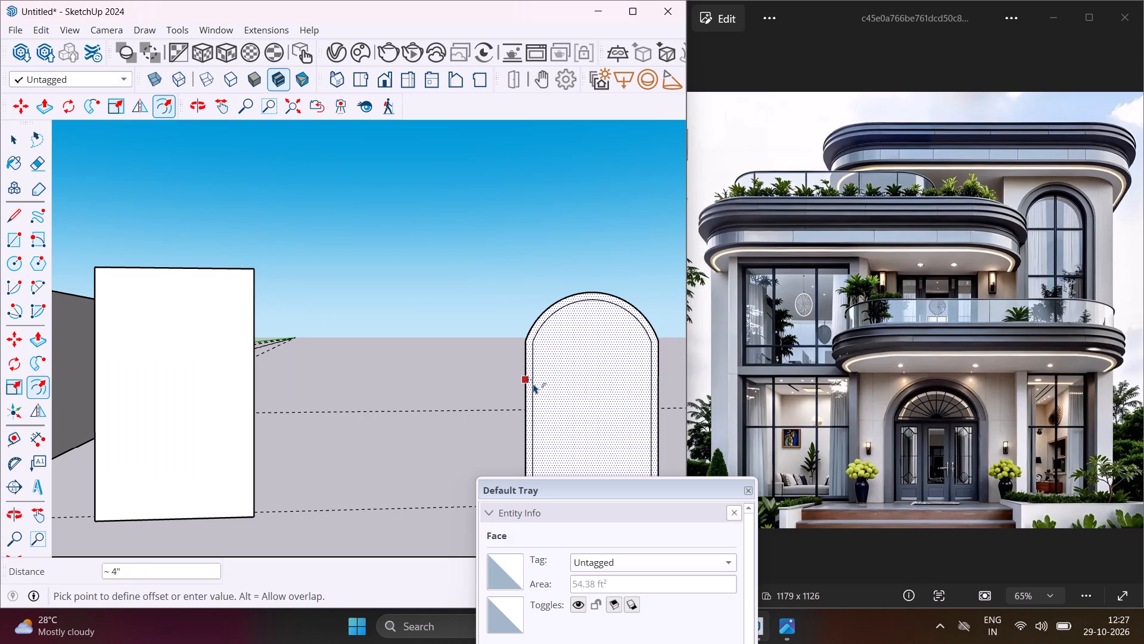
click(533, 383)
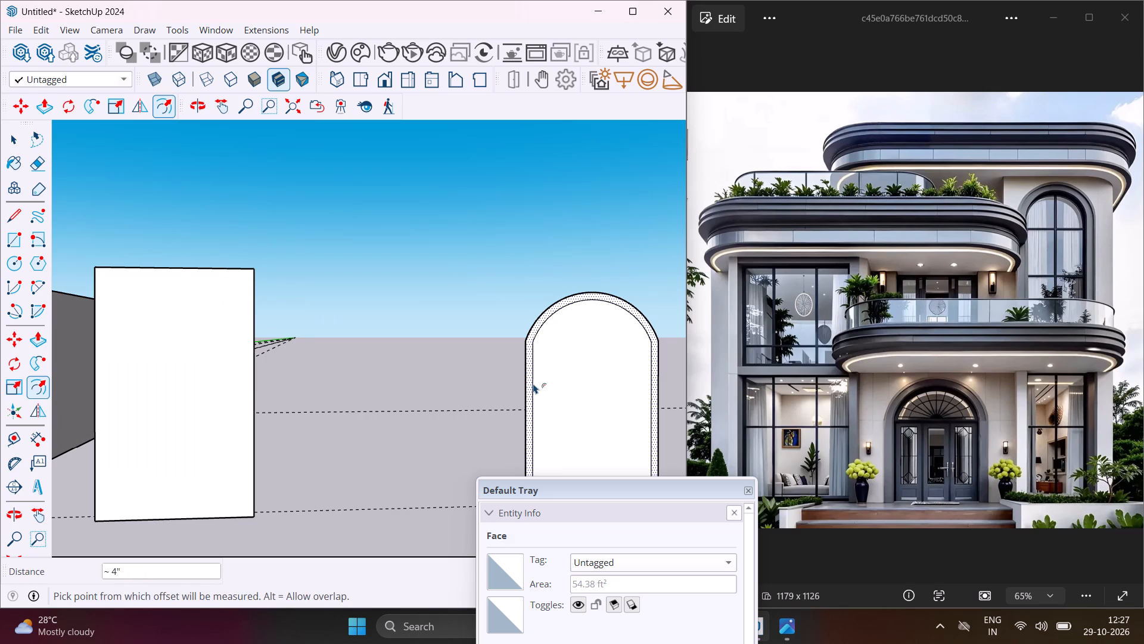
scroll(426, 304, down, 5)
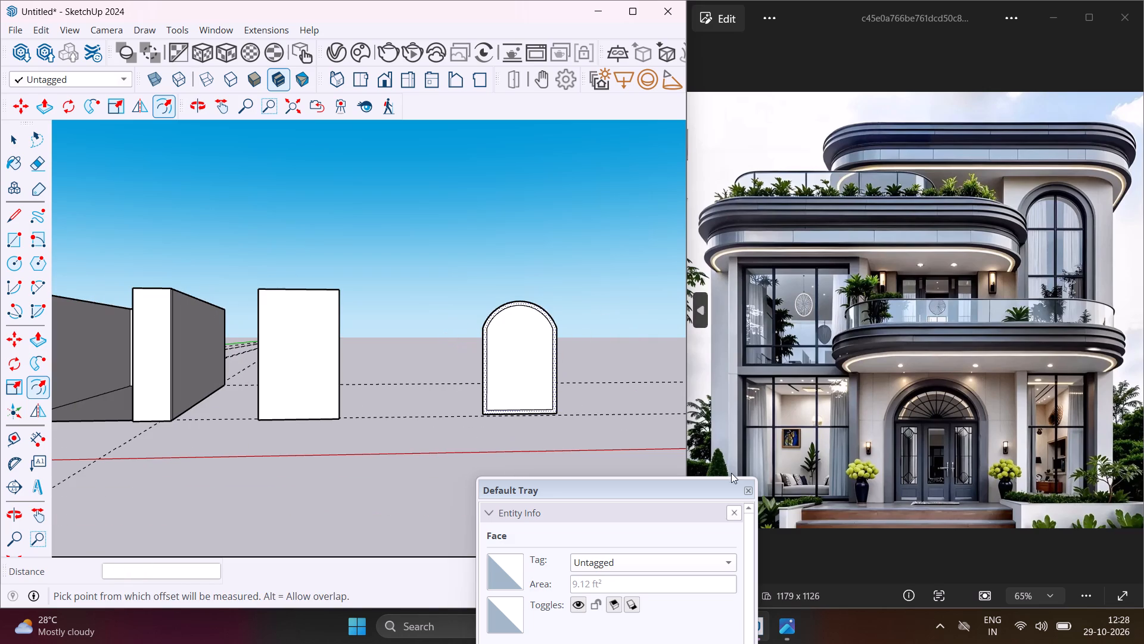
key(Escape)
Draw a horizontal line about 5' 7" long across the door copy's inner outline, joining the two ends of the inner arc.
drag(709, 487, 557, 515)
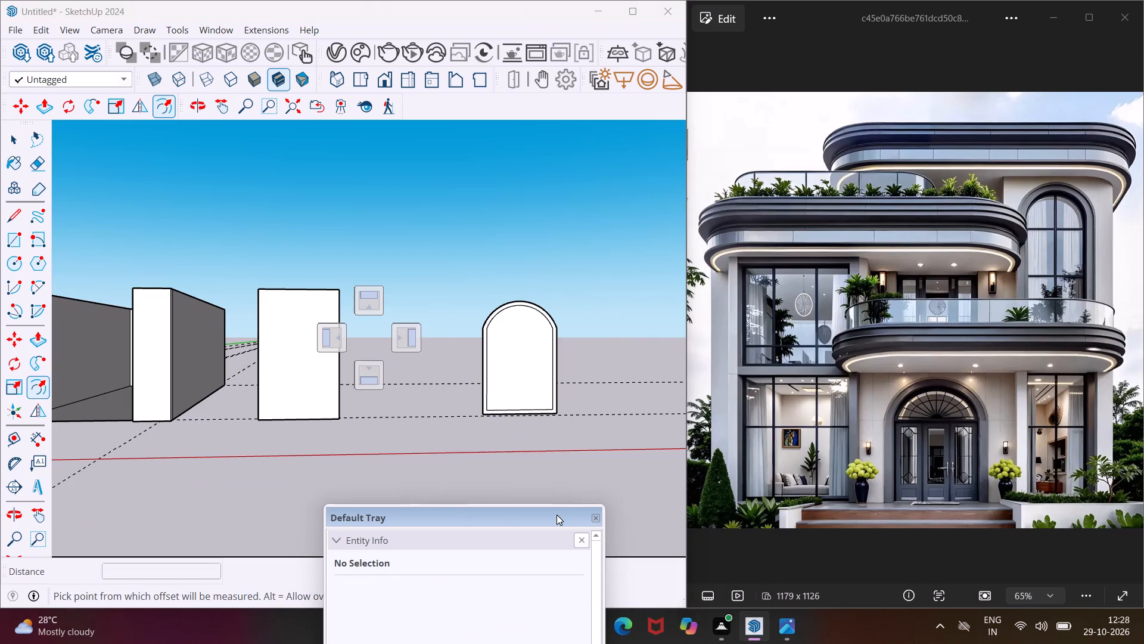
drag(557, 515, 264, 525)
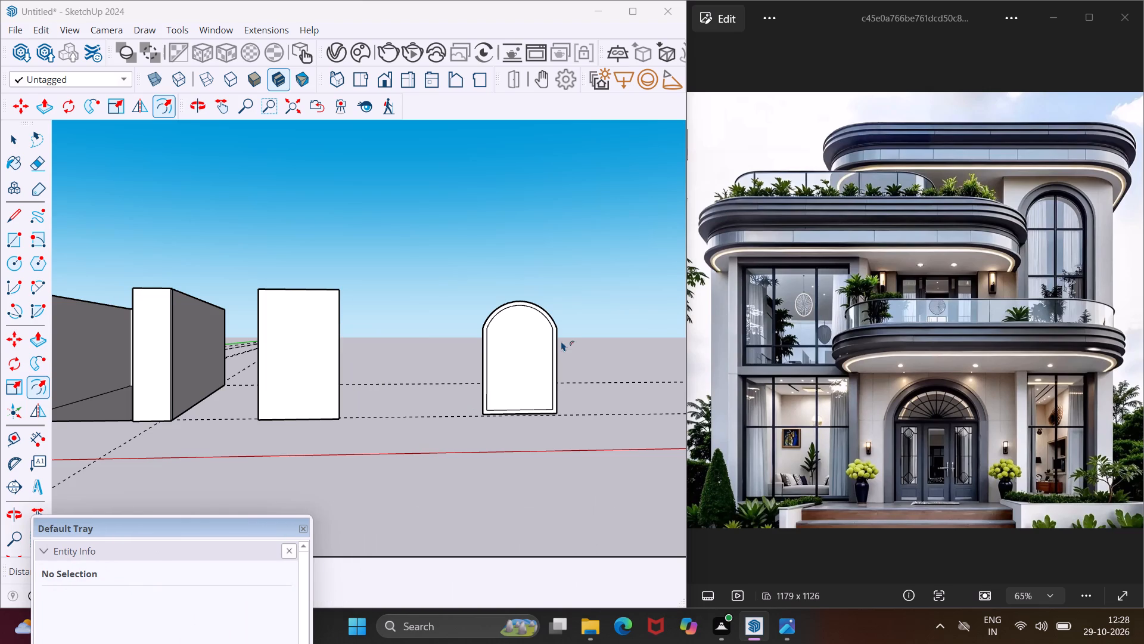
scroll(561, 341, up, 6)
key(Escape)
key(space)
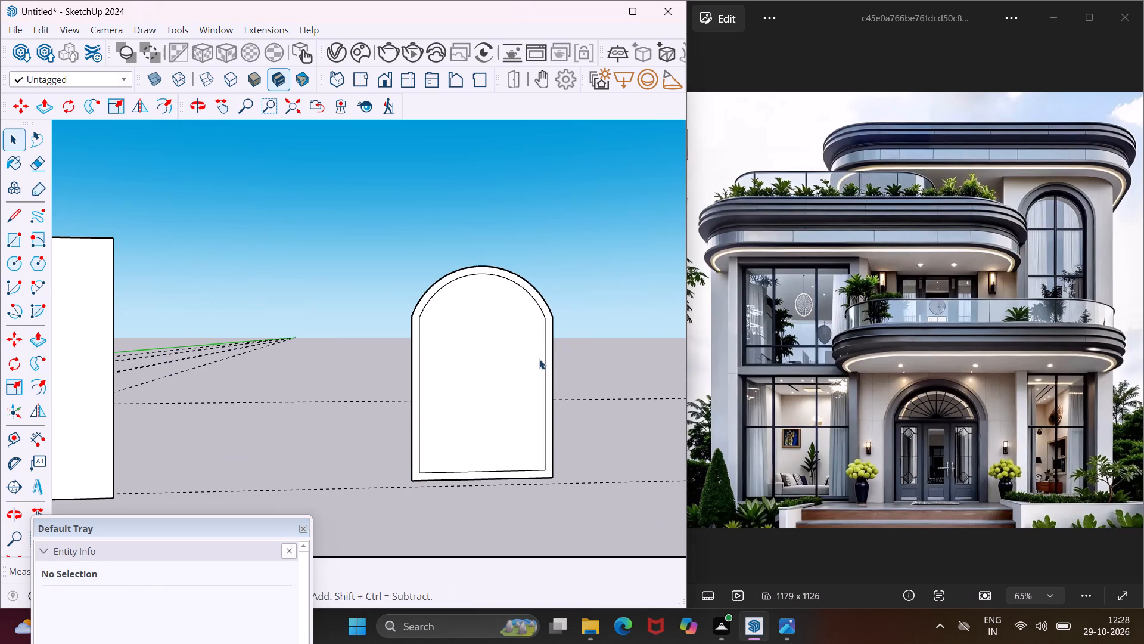
click(10, 214)
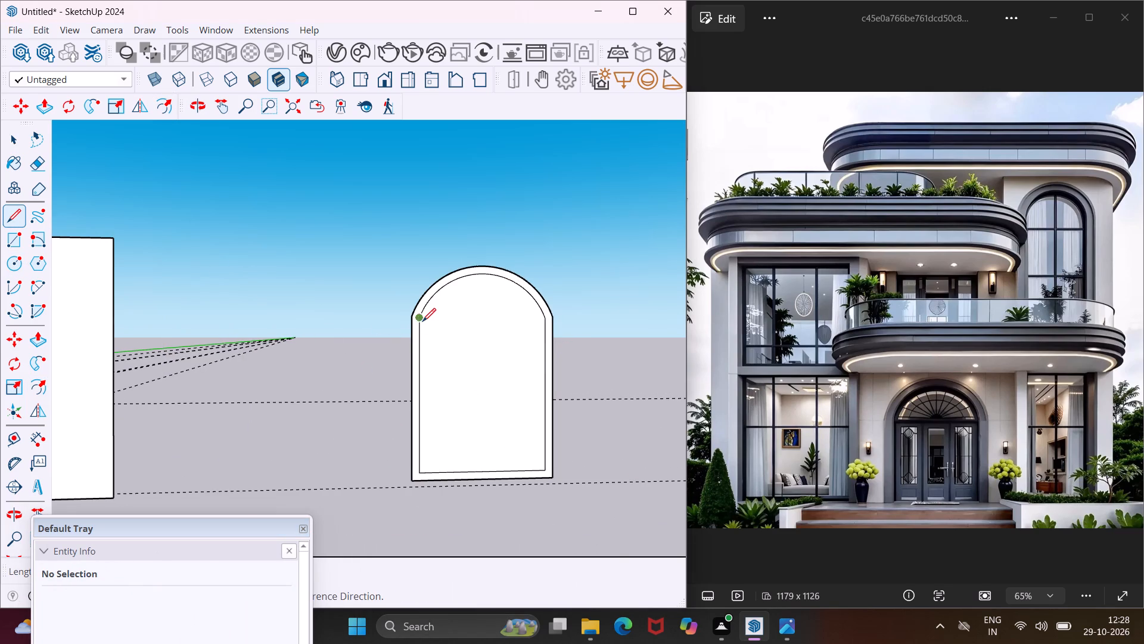
scroll(422, 321, up, 4)
click(418, 317)
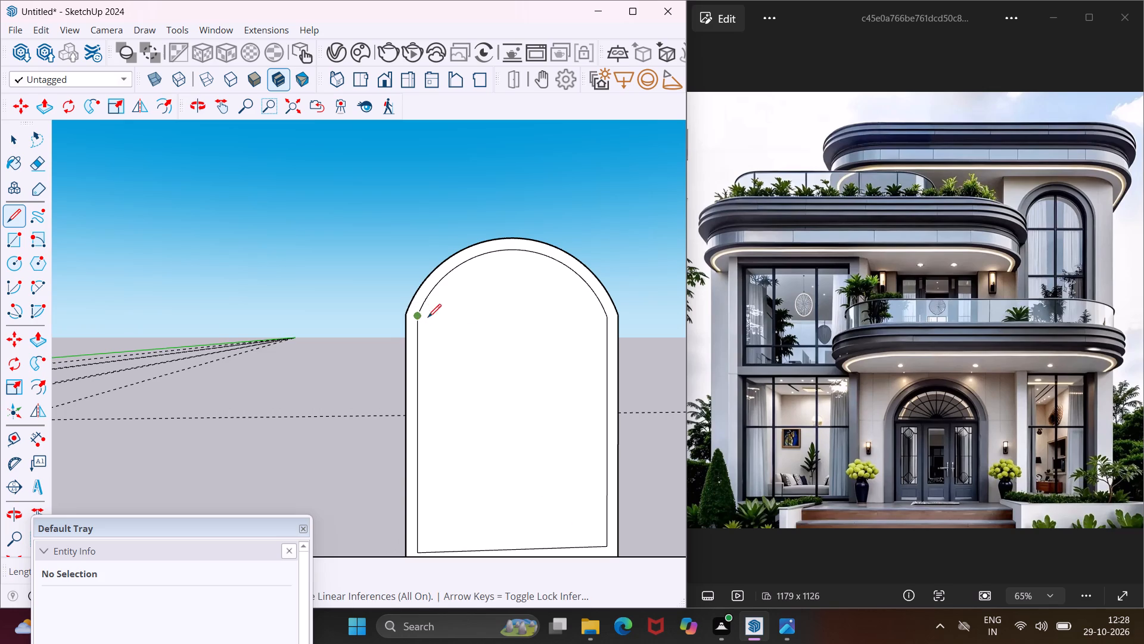
click(605, 318)
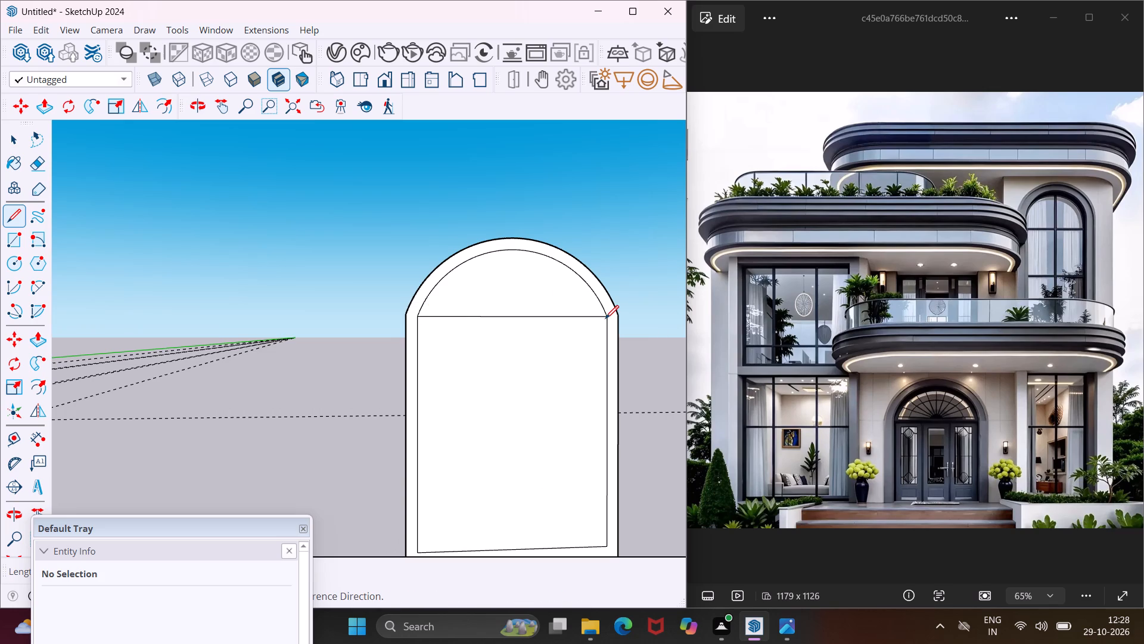
key(Escape)
key(space)
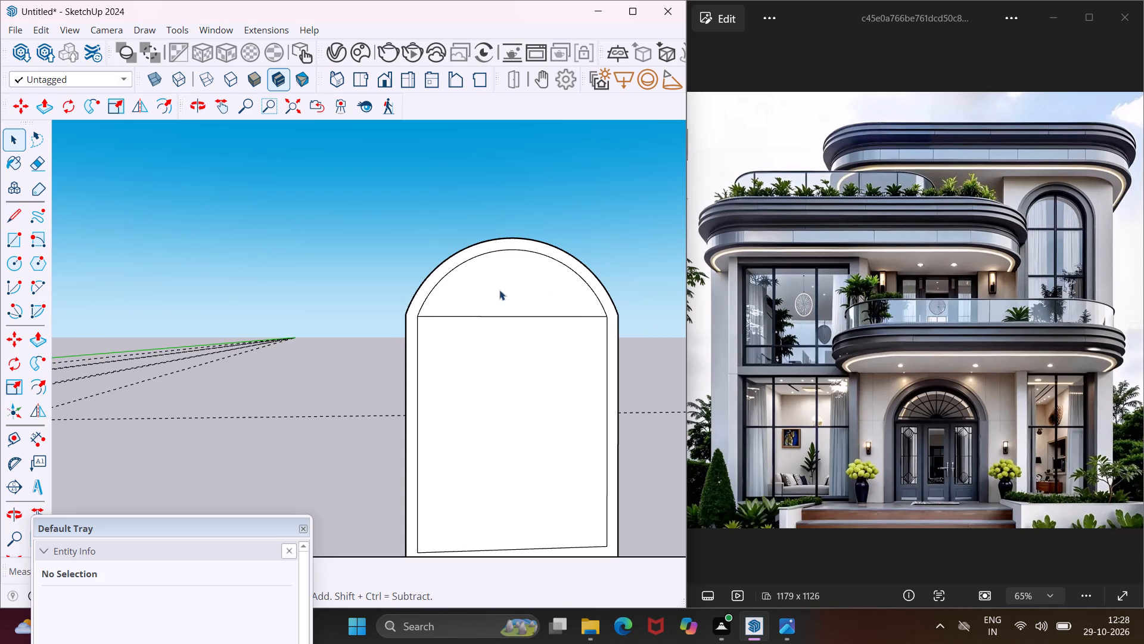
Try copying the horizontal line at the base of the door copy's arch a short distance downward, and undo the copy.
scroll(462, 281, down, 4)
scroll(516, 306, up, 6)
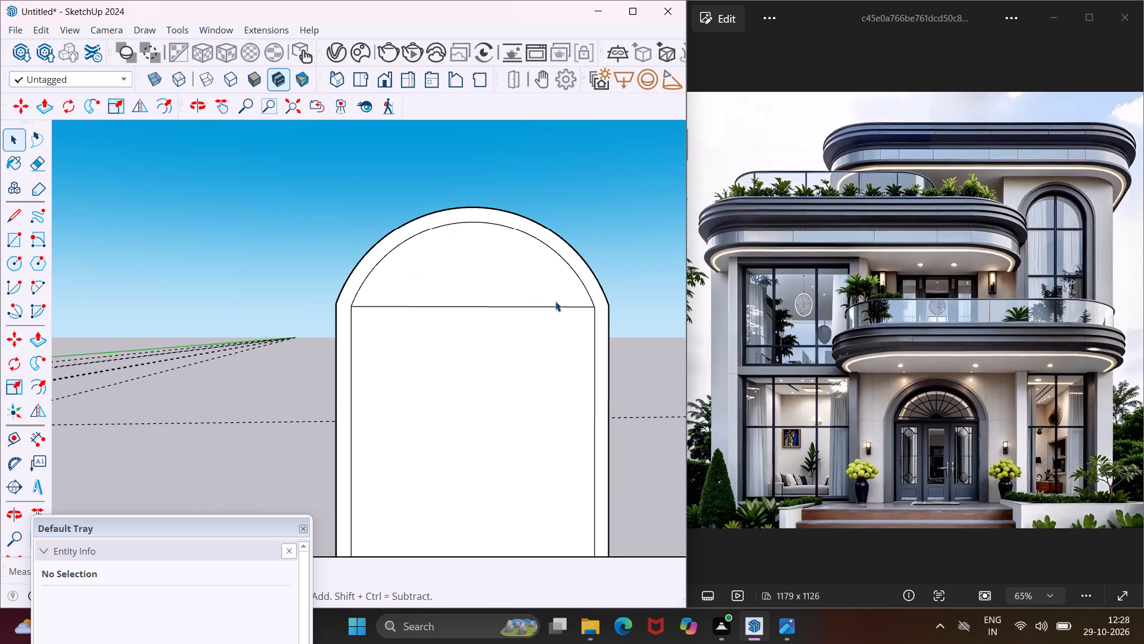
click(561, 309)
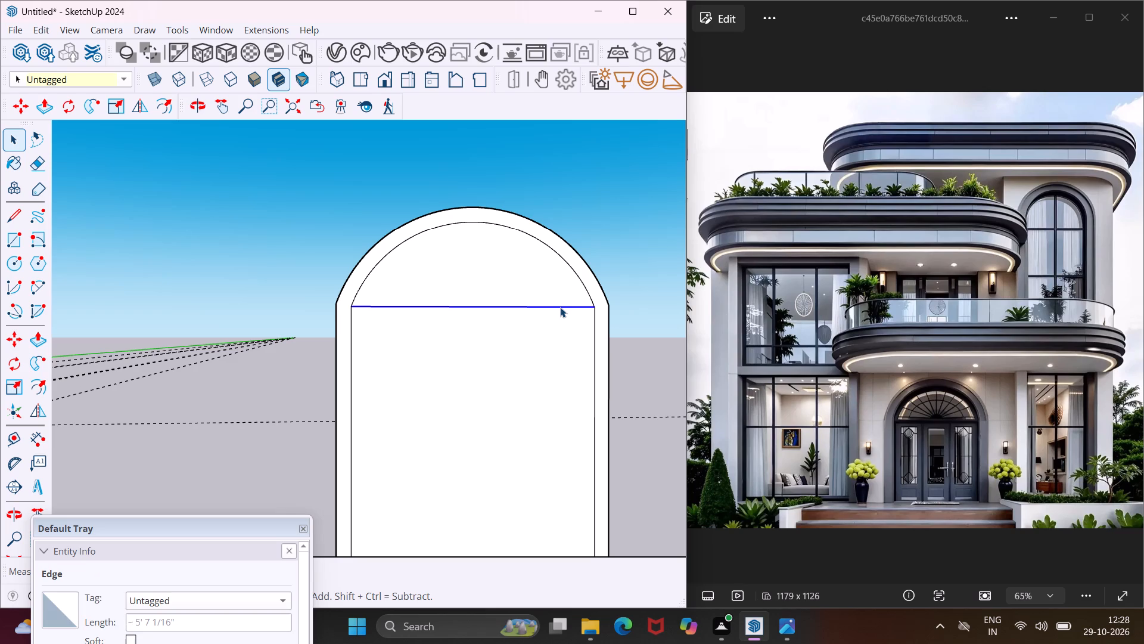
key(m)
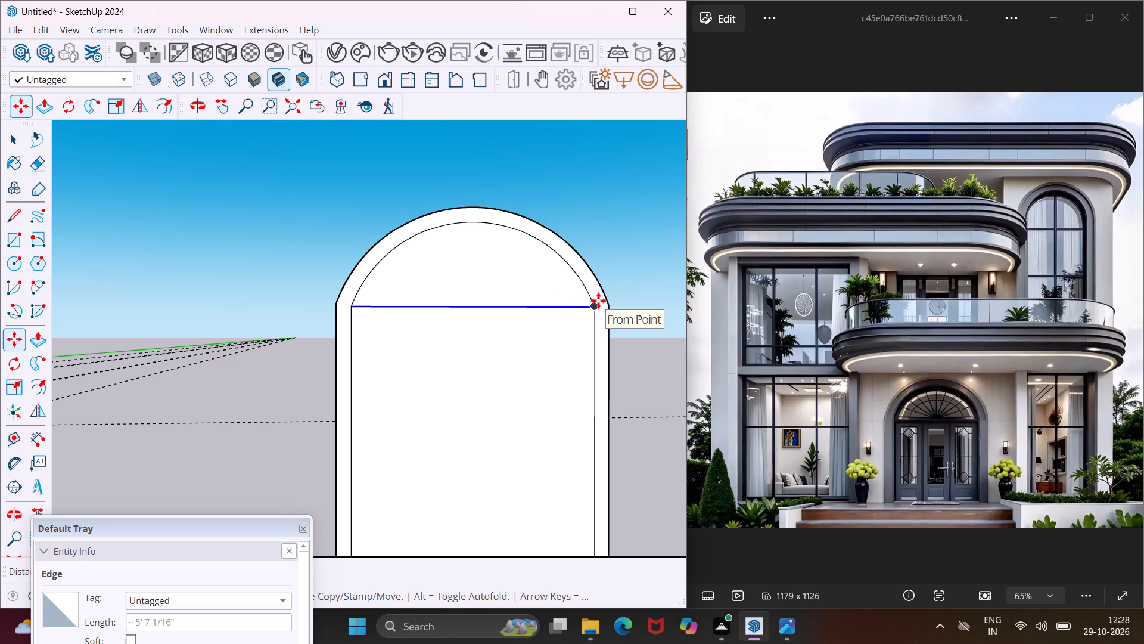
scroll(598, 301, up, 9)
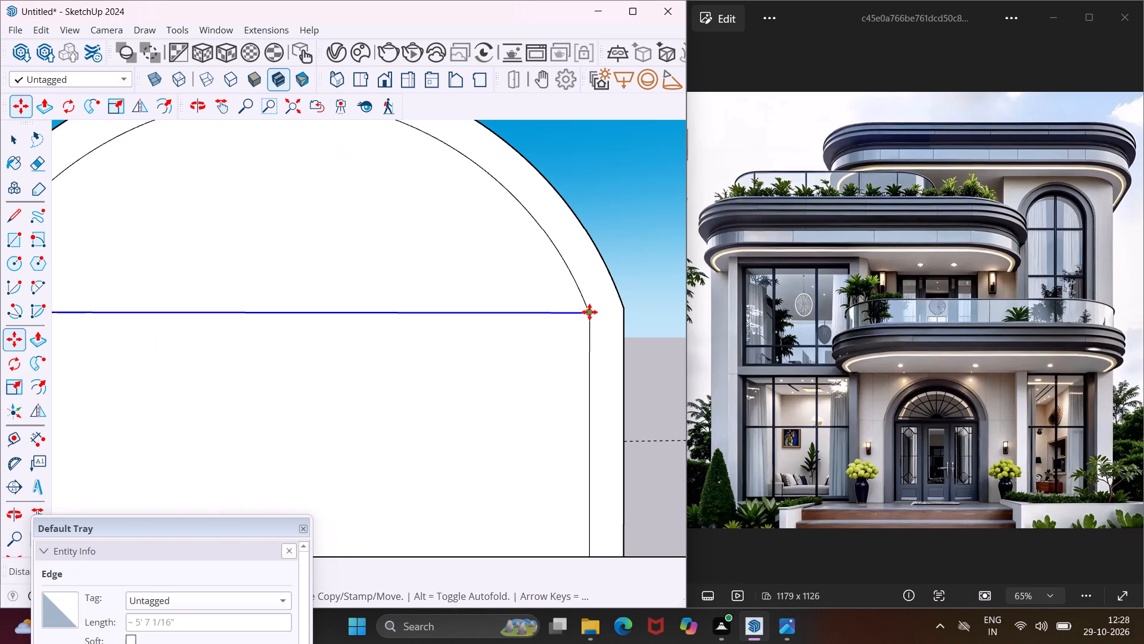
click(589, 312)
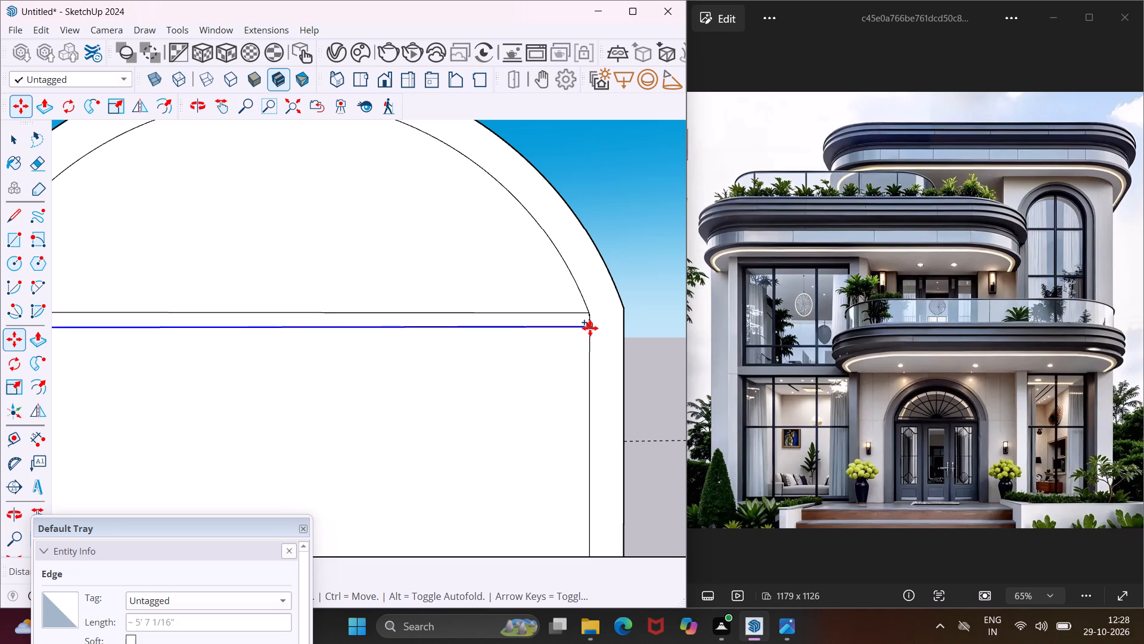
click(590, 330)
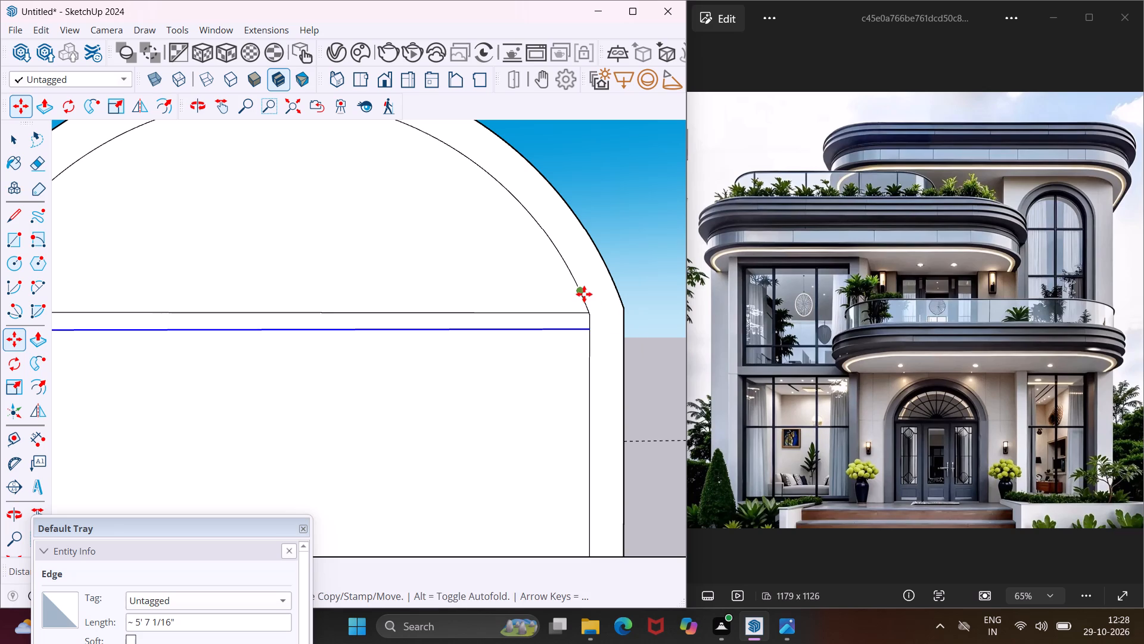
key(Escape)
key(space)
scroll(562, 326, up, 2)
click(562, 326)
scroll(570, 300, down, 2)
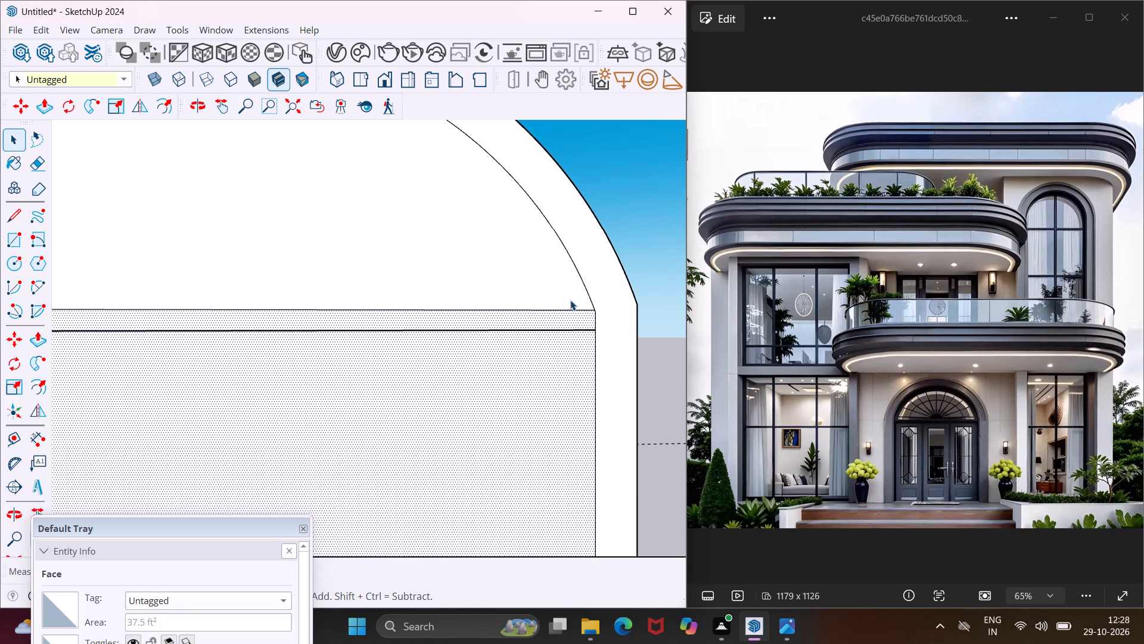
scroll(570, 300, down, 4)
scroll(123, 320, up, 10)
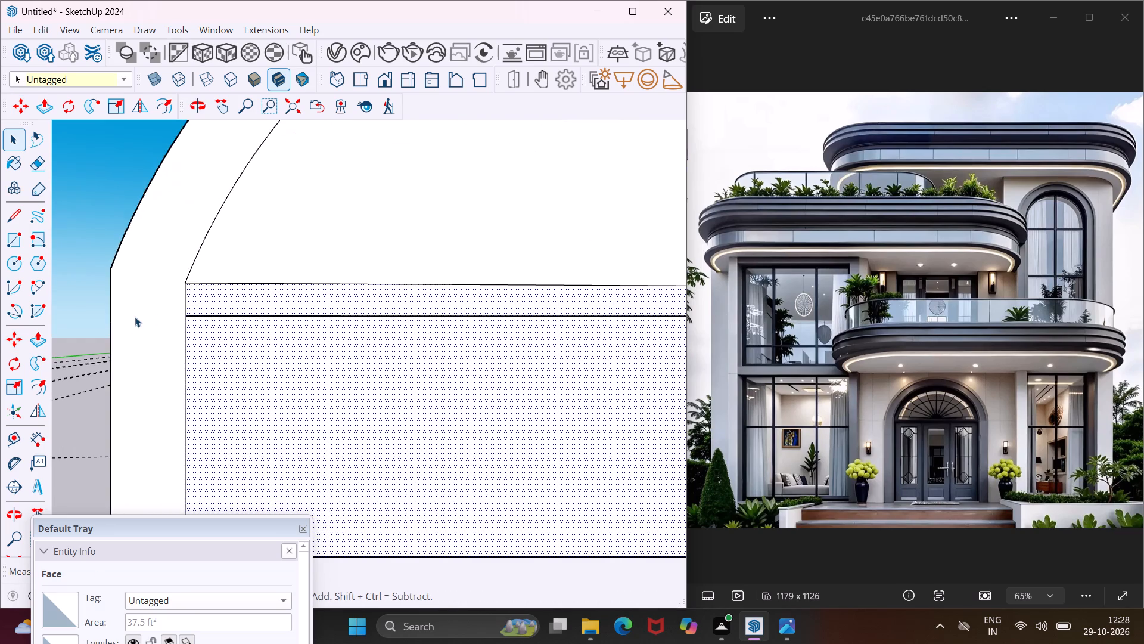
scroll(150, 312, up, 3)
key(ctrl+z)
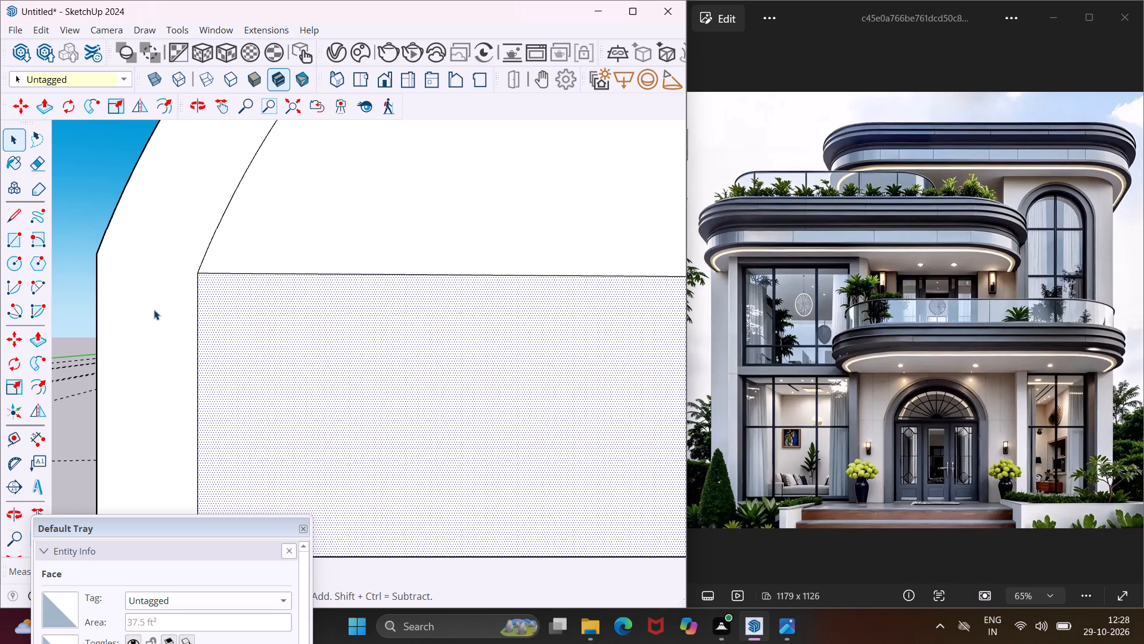
Draw a second horizontal line just below the first, spanning the door copy's inner outline to form a thin crossbar.
scroll(170, 291, down, 12)
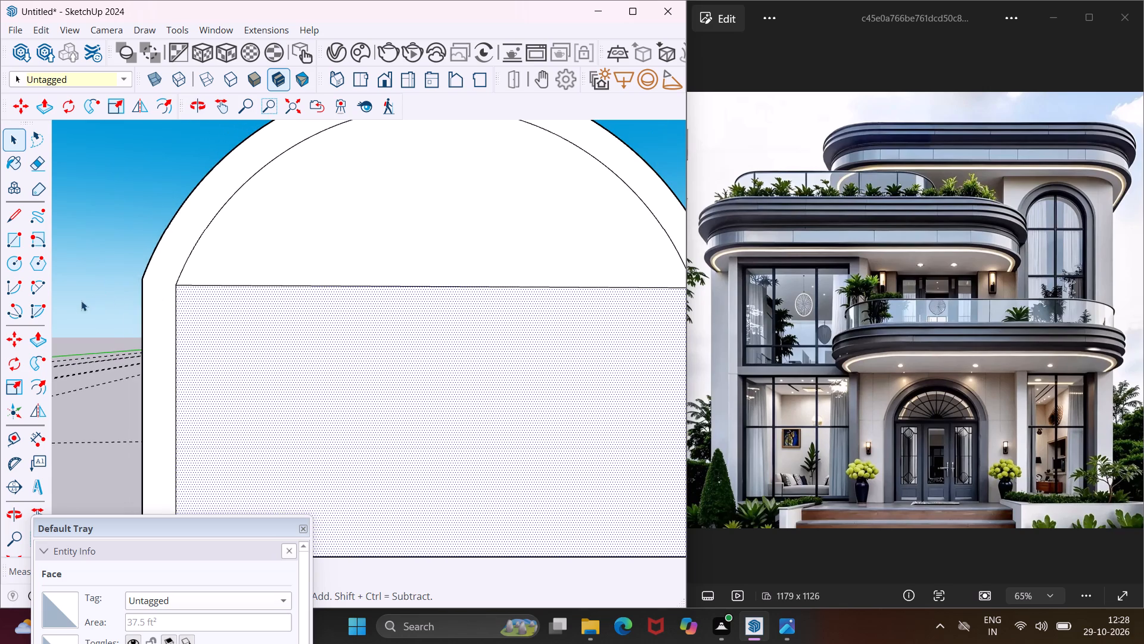
scroll(80, 302, down, 4)
click(5, 227)
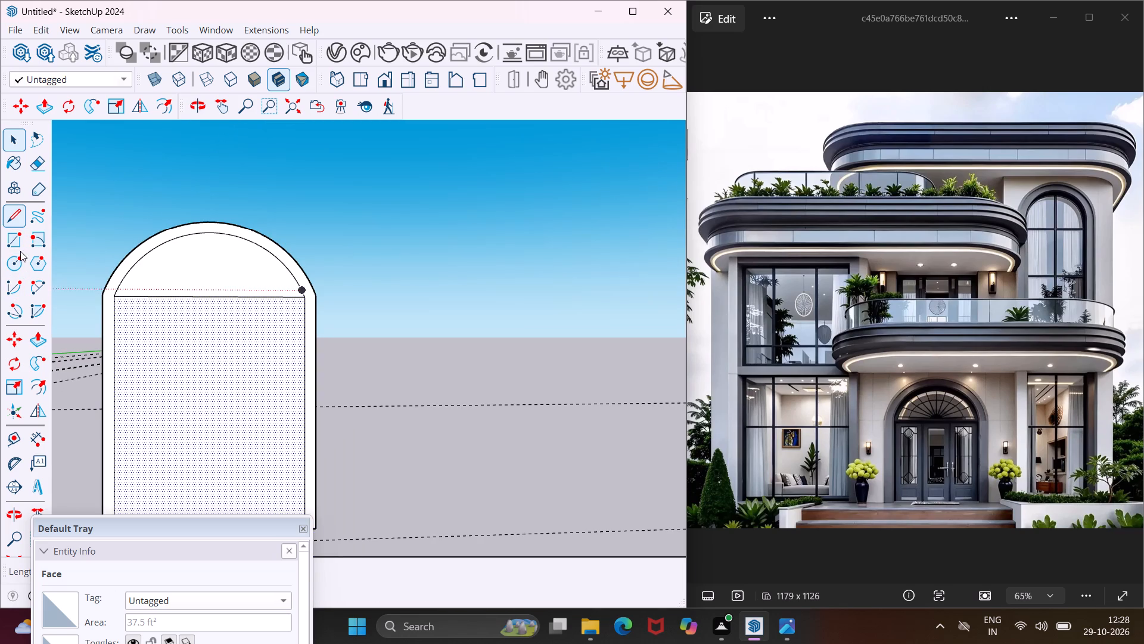
scroll(113, 314, up, 13)
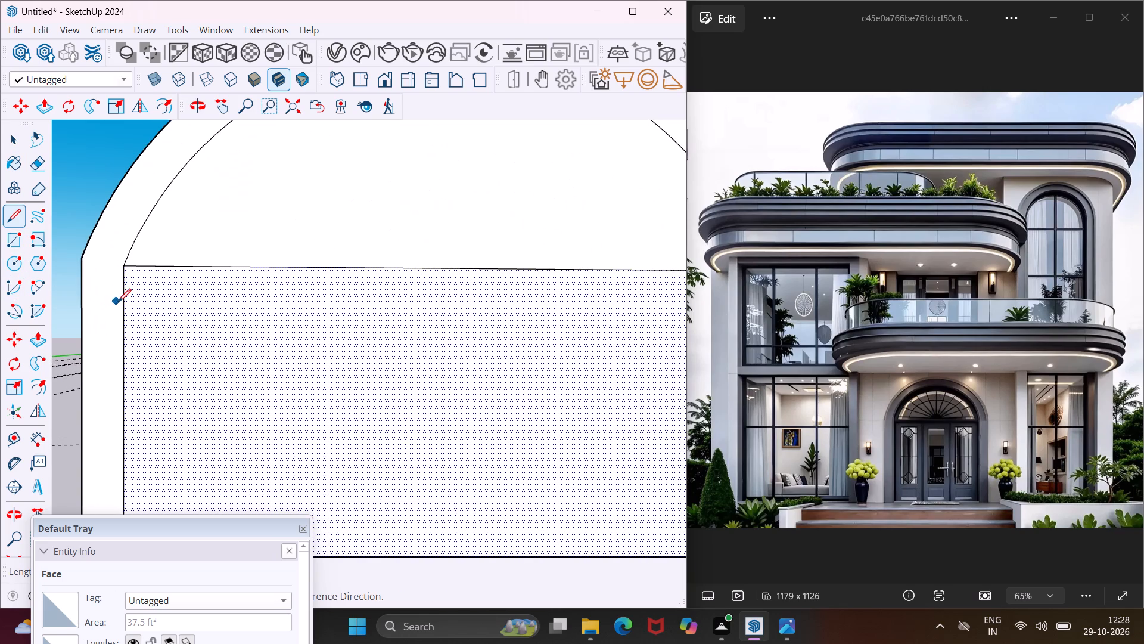
click(124, 297)
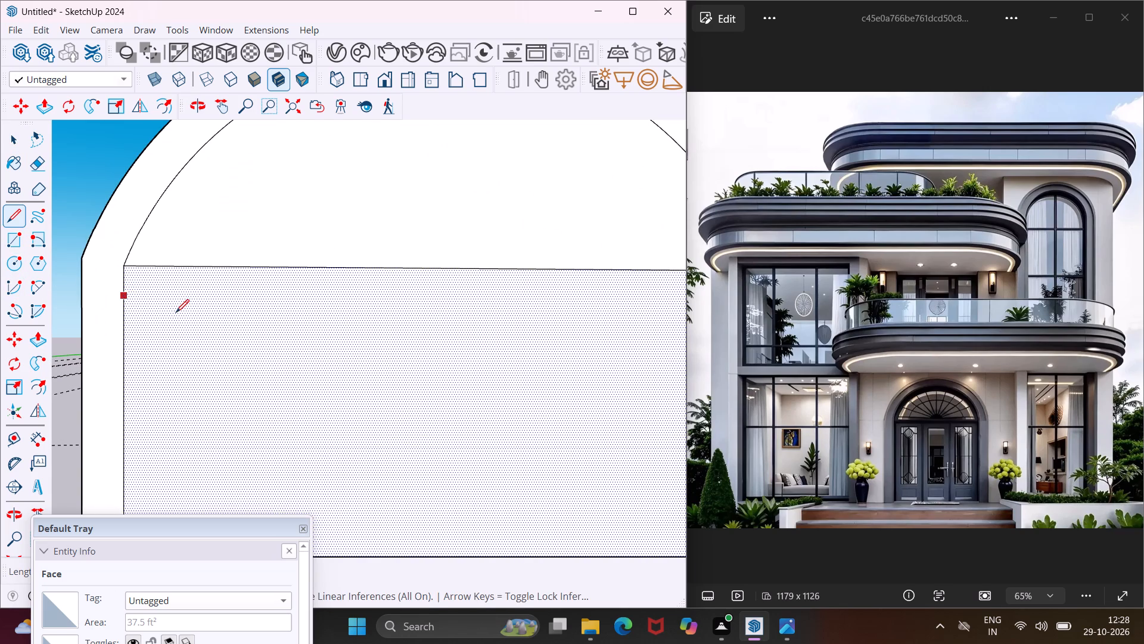
scroll(174, 312, down, 5)
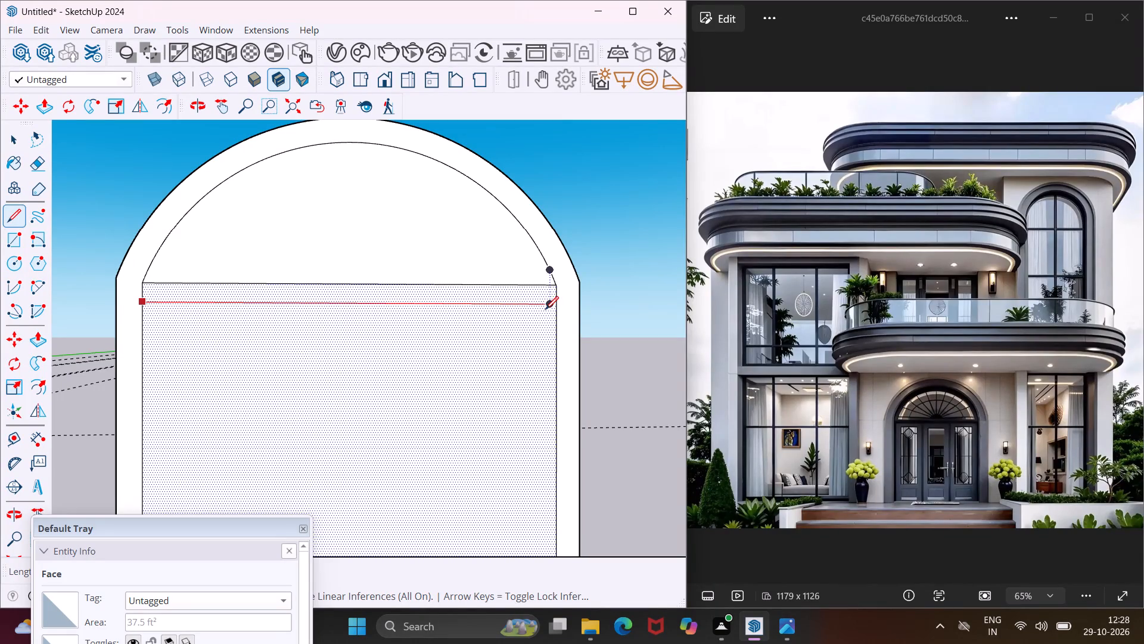
click(553, 308)
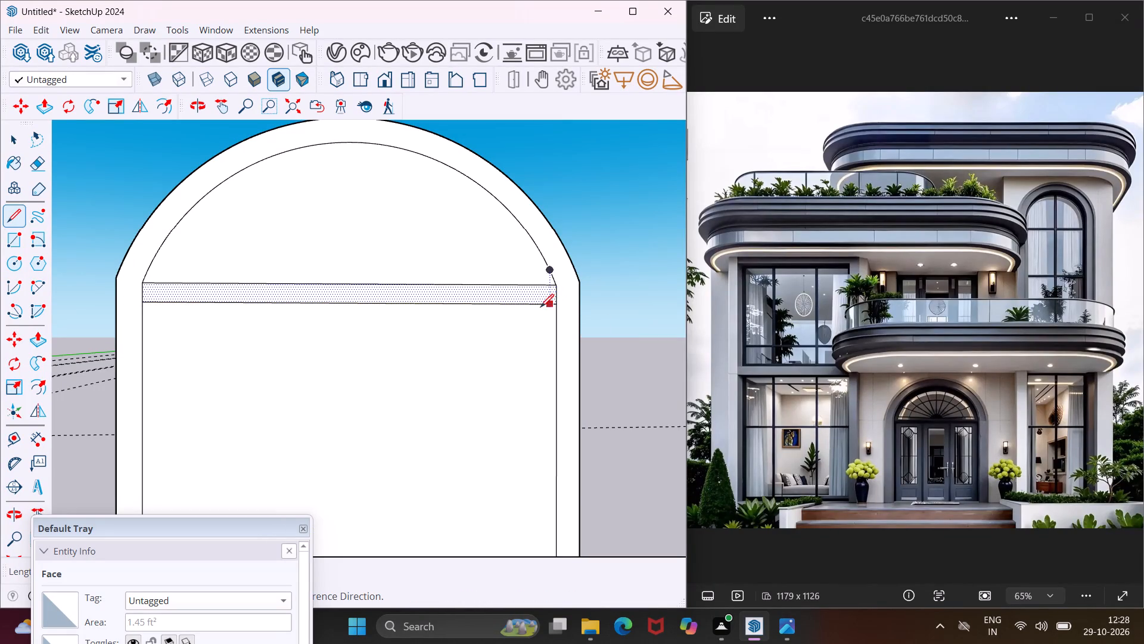
key(Escape)
key(space)
Draw a vertical centre line from the crossbar's lower edge to the inner bottom edge, plus one vertical line spaced evenly on each side.
scroll(436, 259, down, 10)
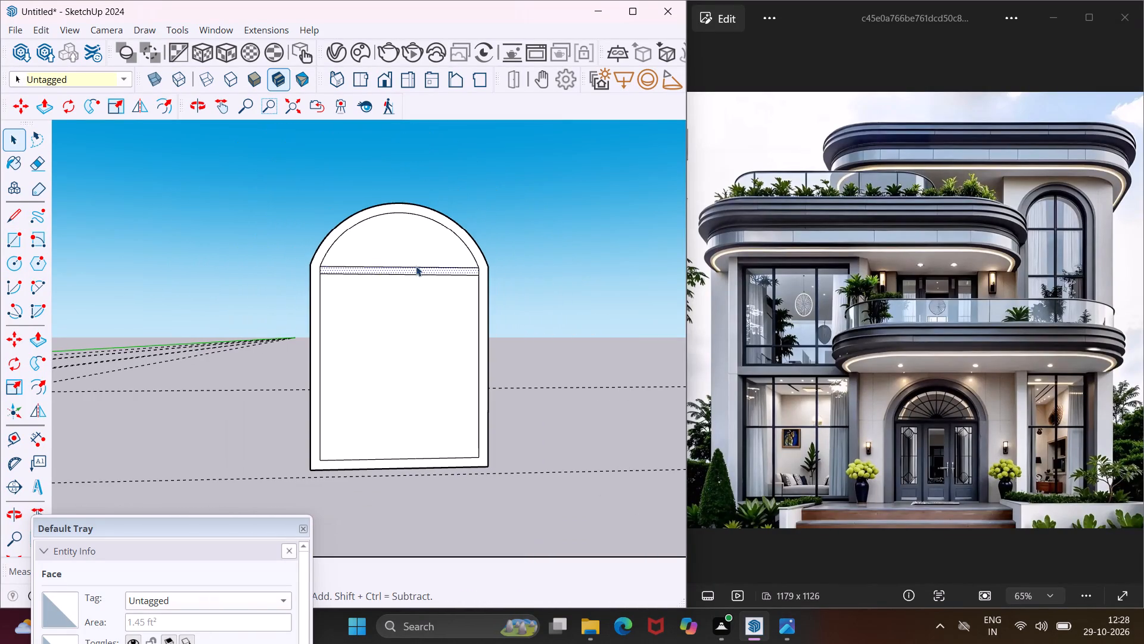
scroll(384, 407, up, 5)
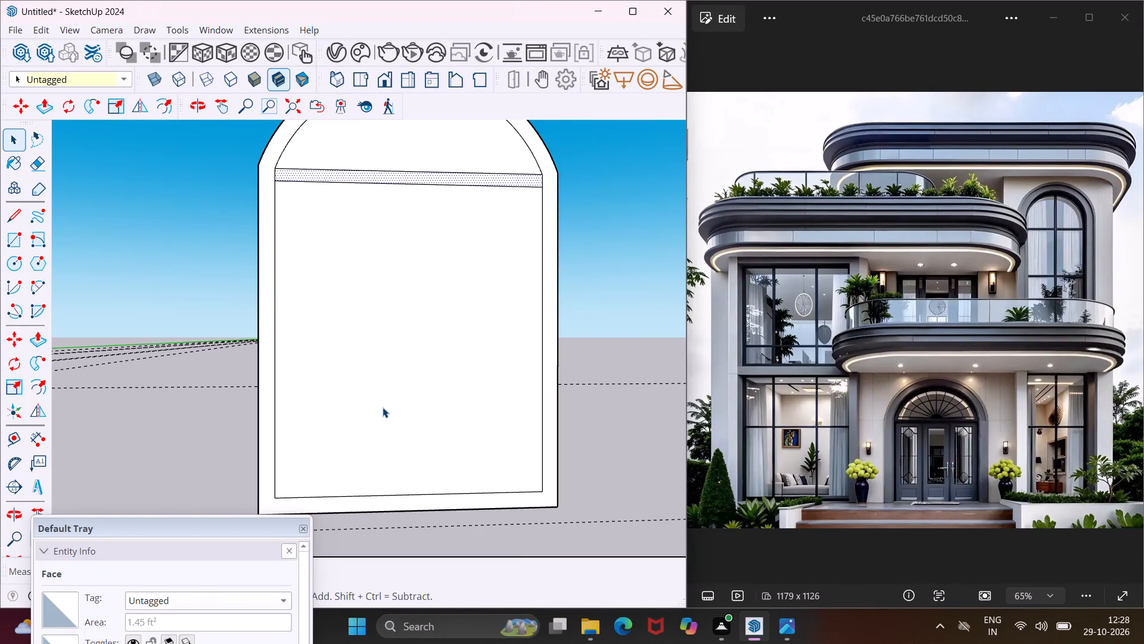
scroll(383, 407, down, 2)
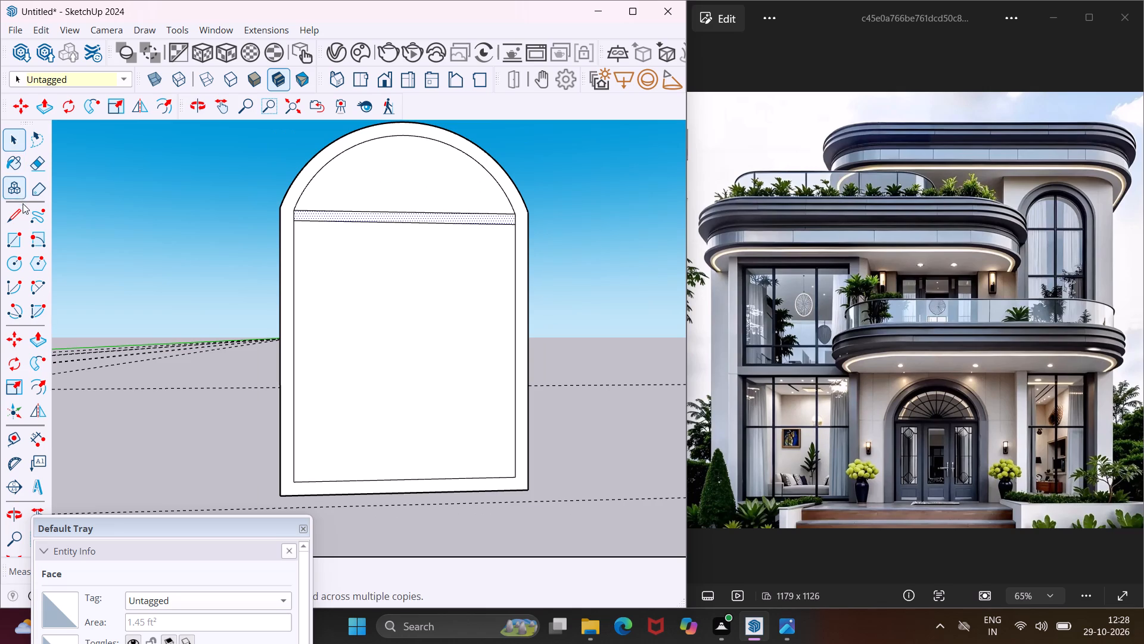
click(23, 213)
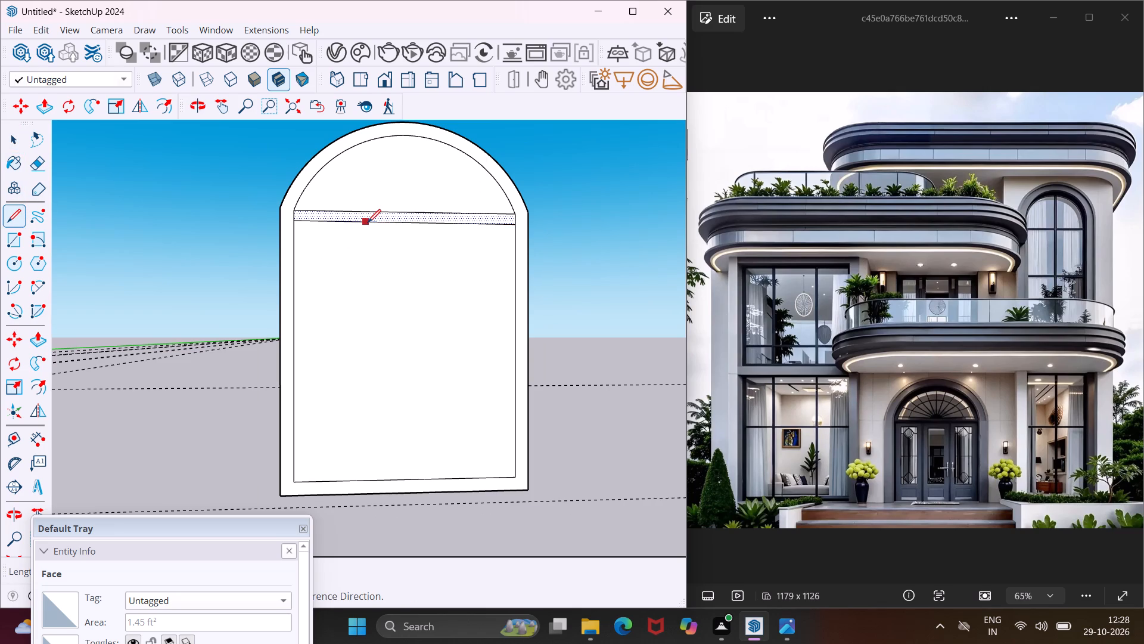
click(405, 225)
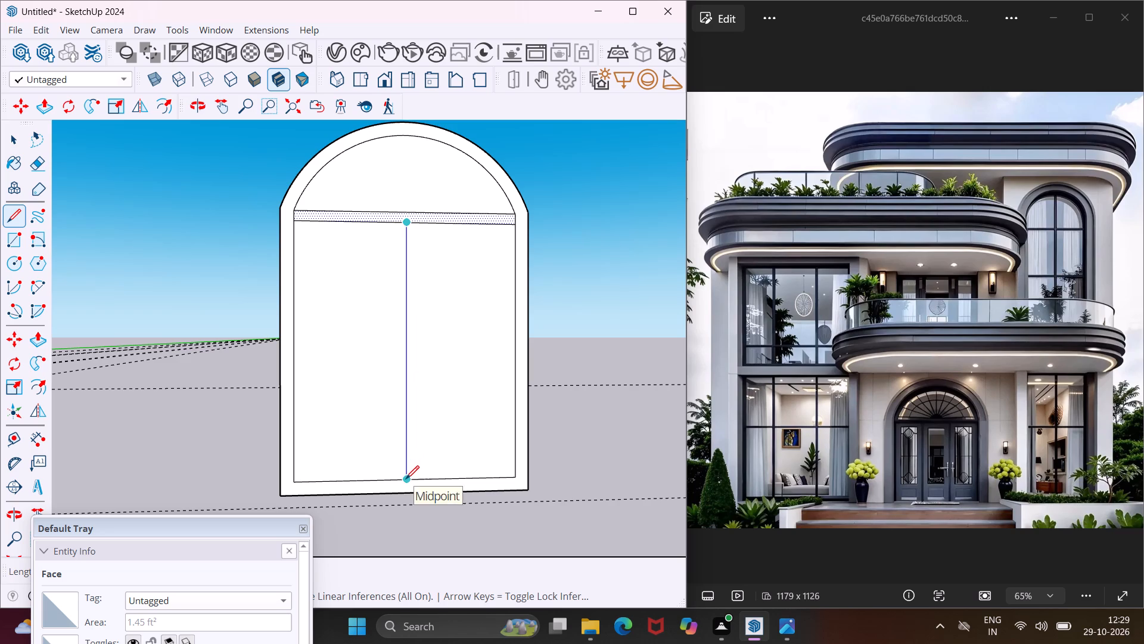
click(406, 479)
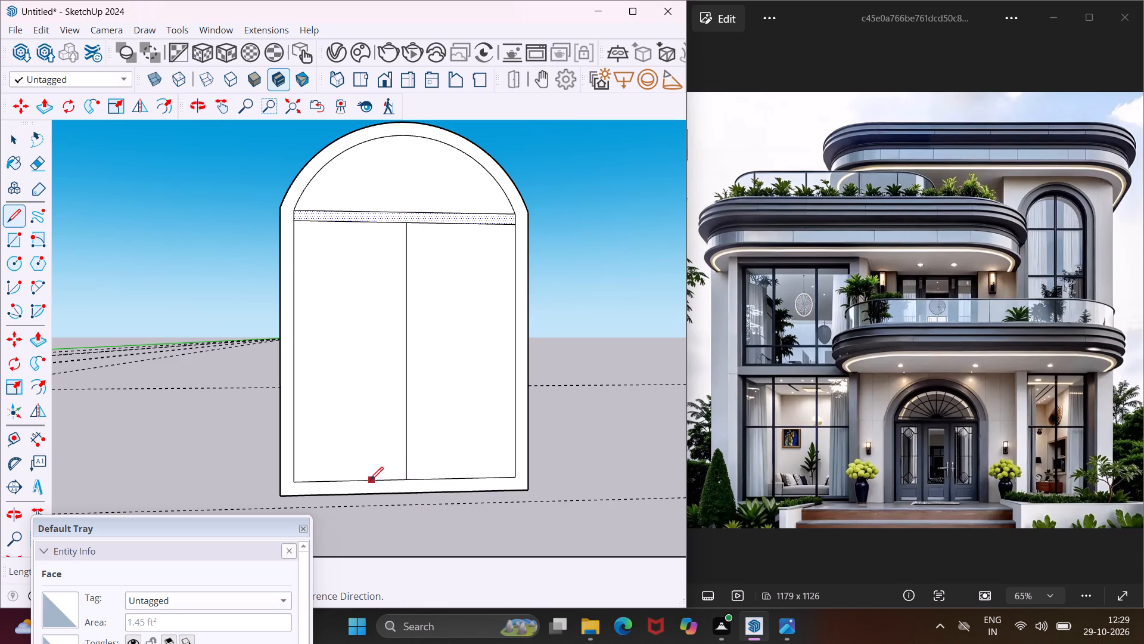
click(370, 480)
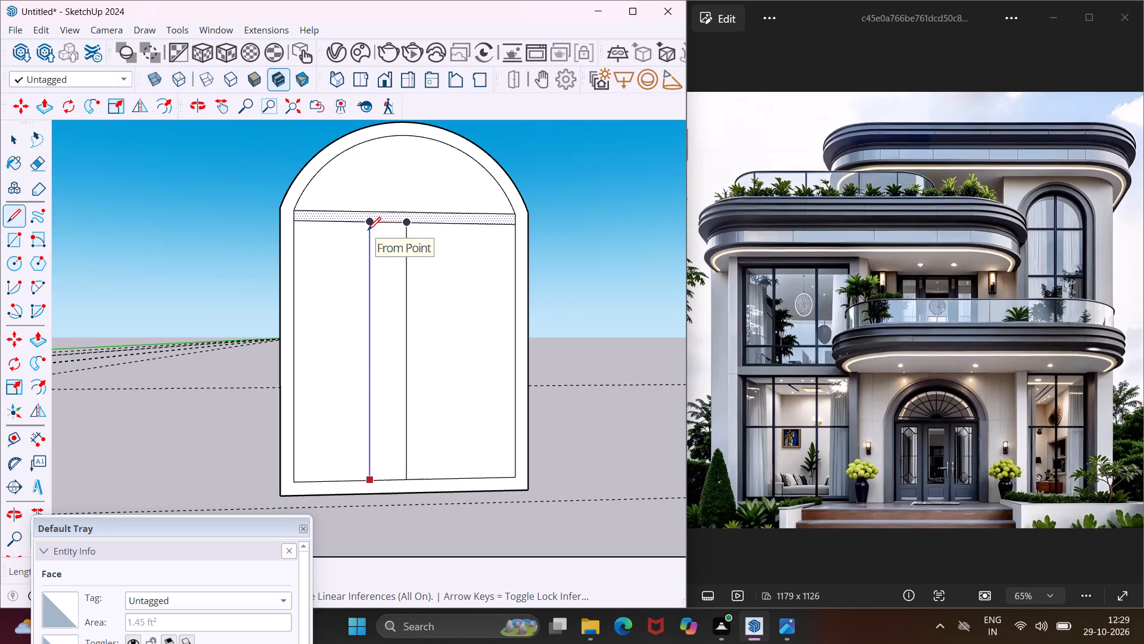
click(368, 228)
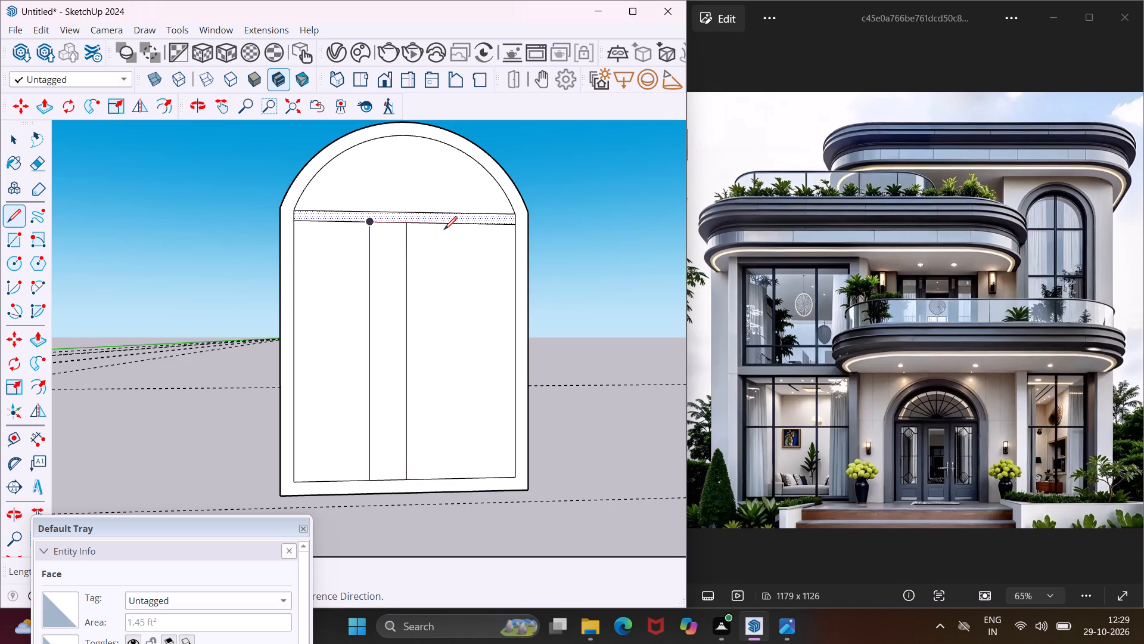
click(443, 222)
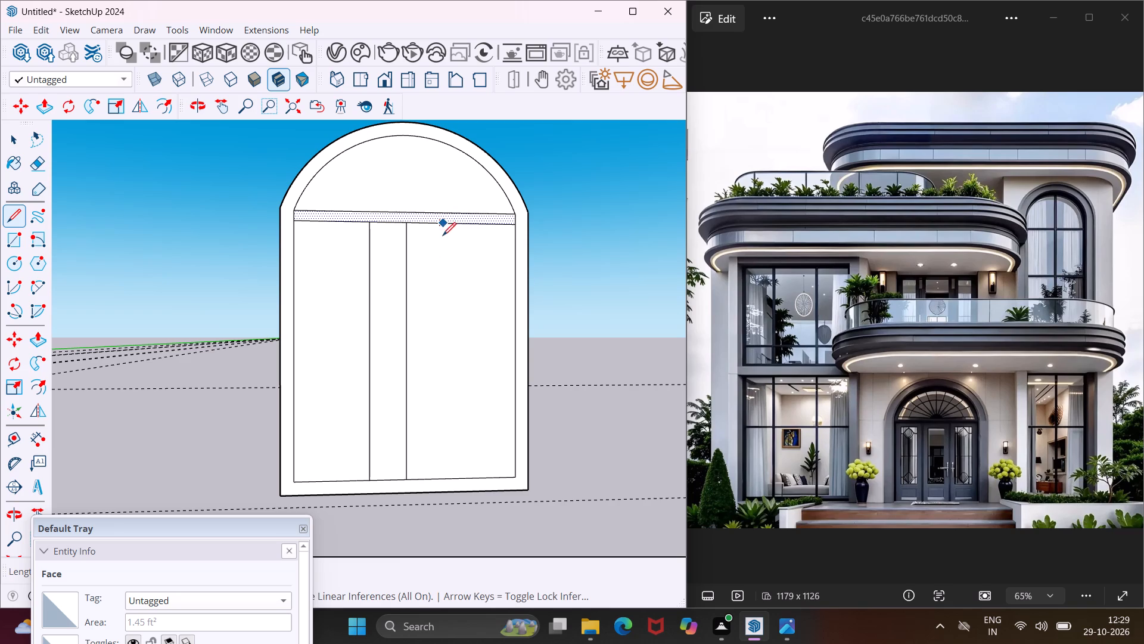
click(445, 476)
key(Escape)
key(space)
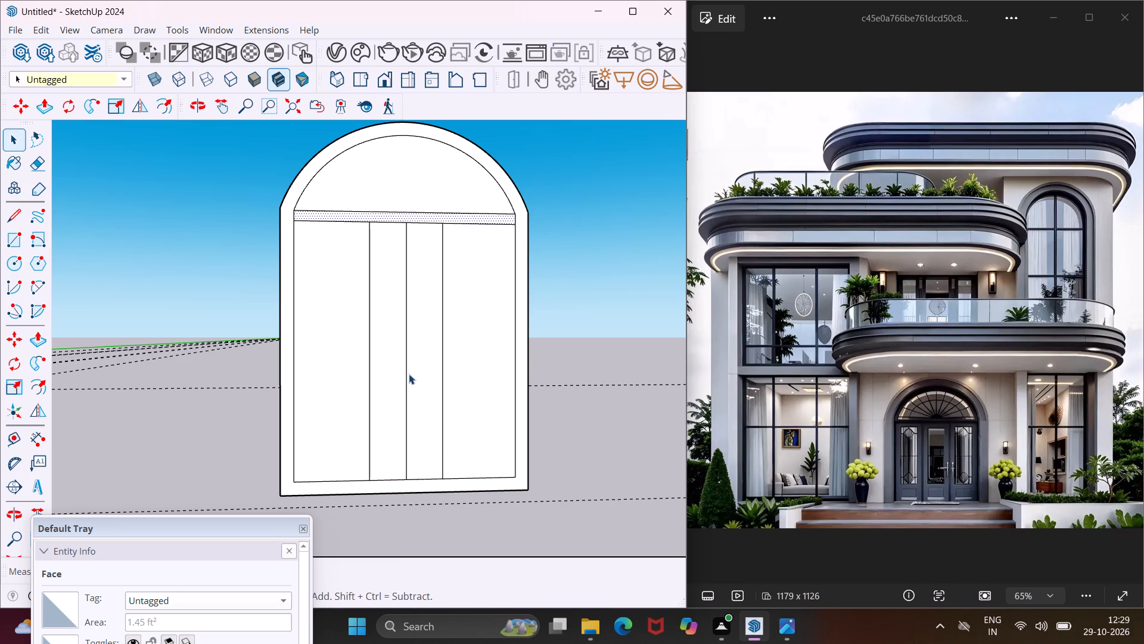
Erase the vertical centre line, leaving the door area below the crossbar split into three panels.
key(e)
click(404, 360)
click(410, 358)
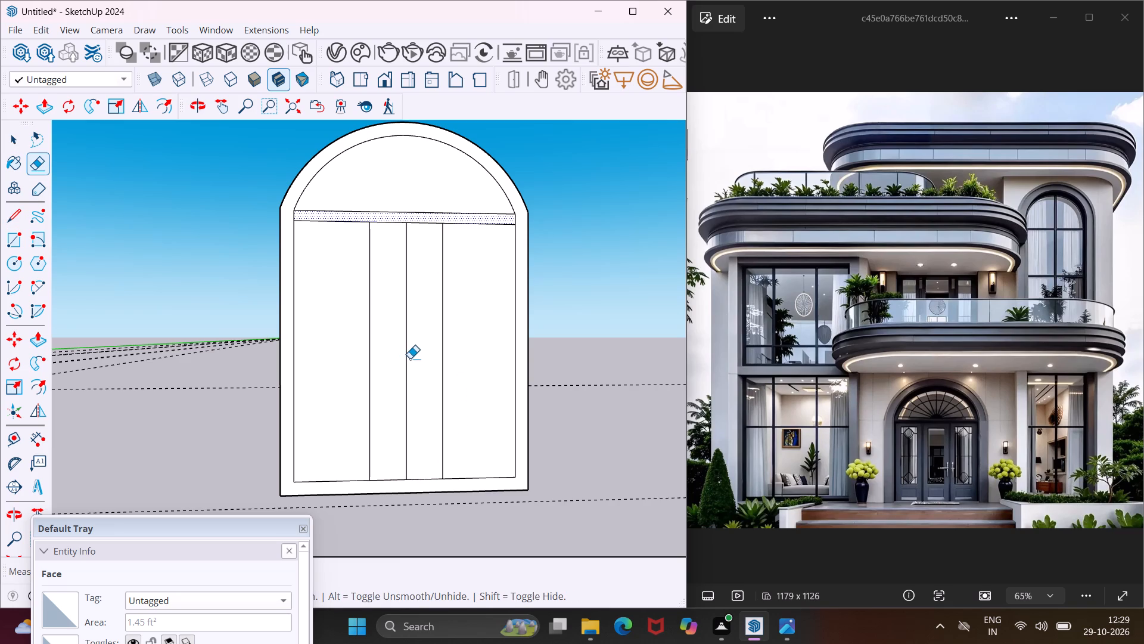
click(408, 356)
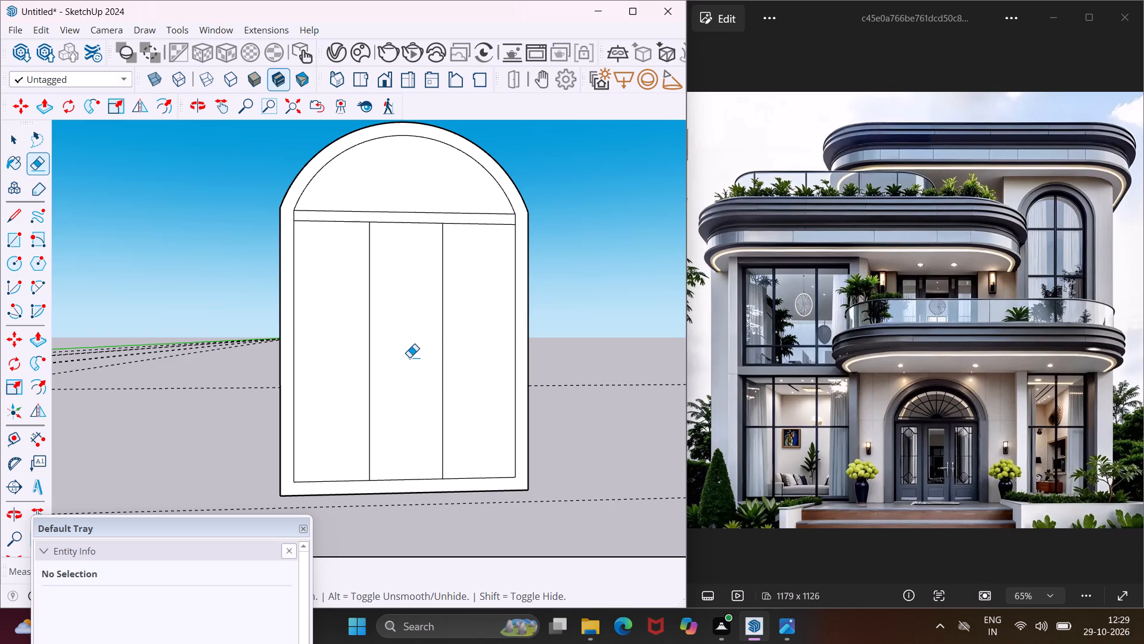
key(Escape)
key(space)
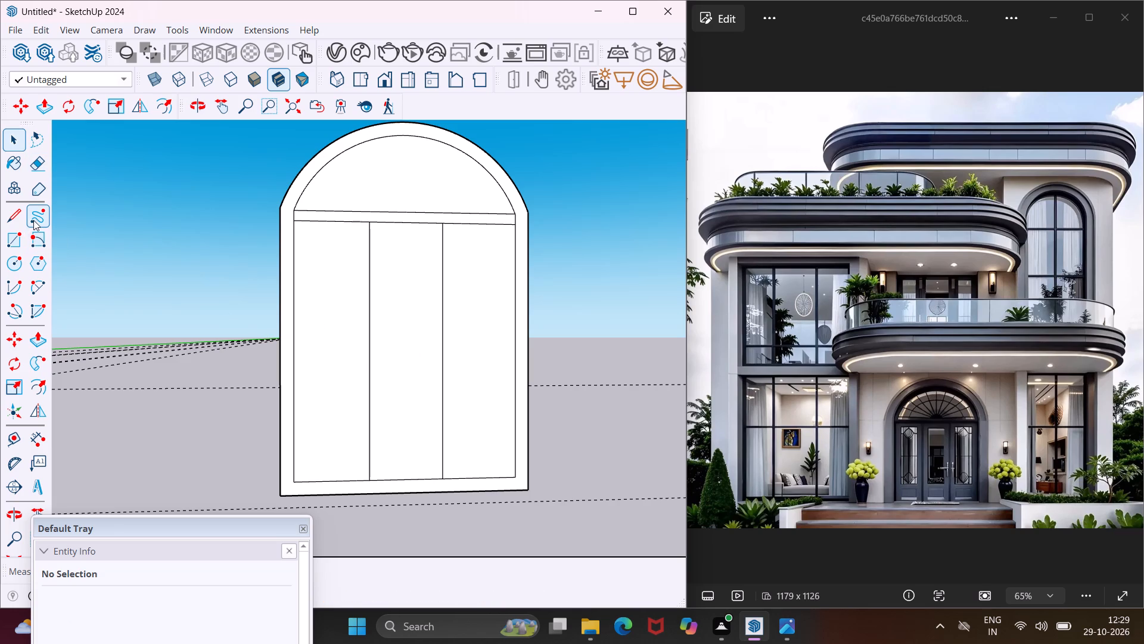
Copy the left vertical divider a short distance to the left to form a thin mullion.
click(369, 376)
key(m)
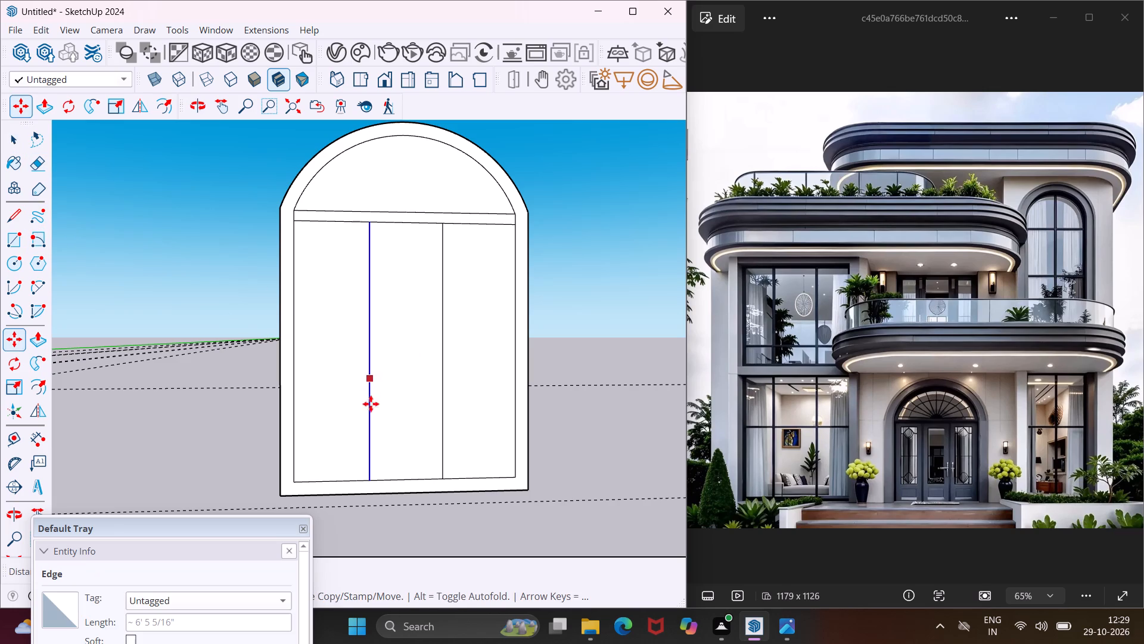
scroll(360, 475, up, 4)
click(374, 485)
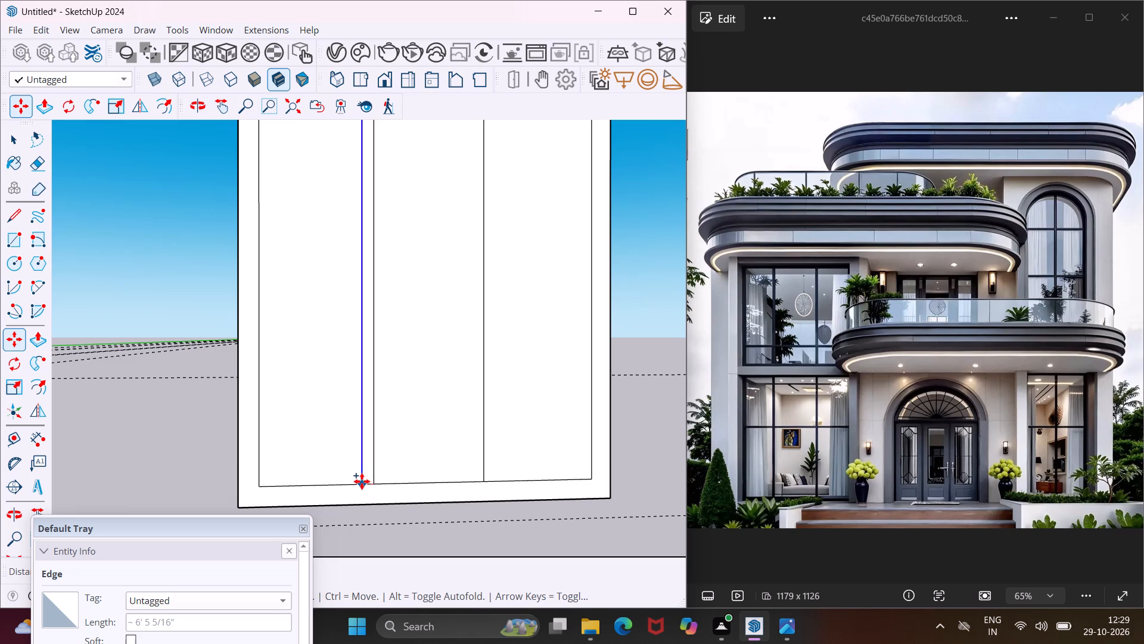
click(362, 481)
key(Escape)
key(space)
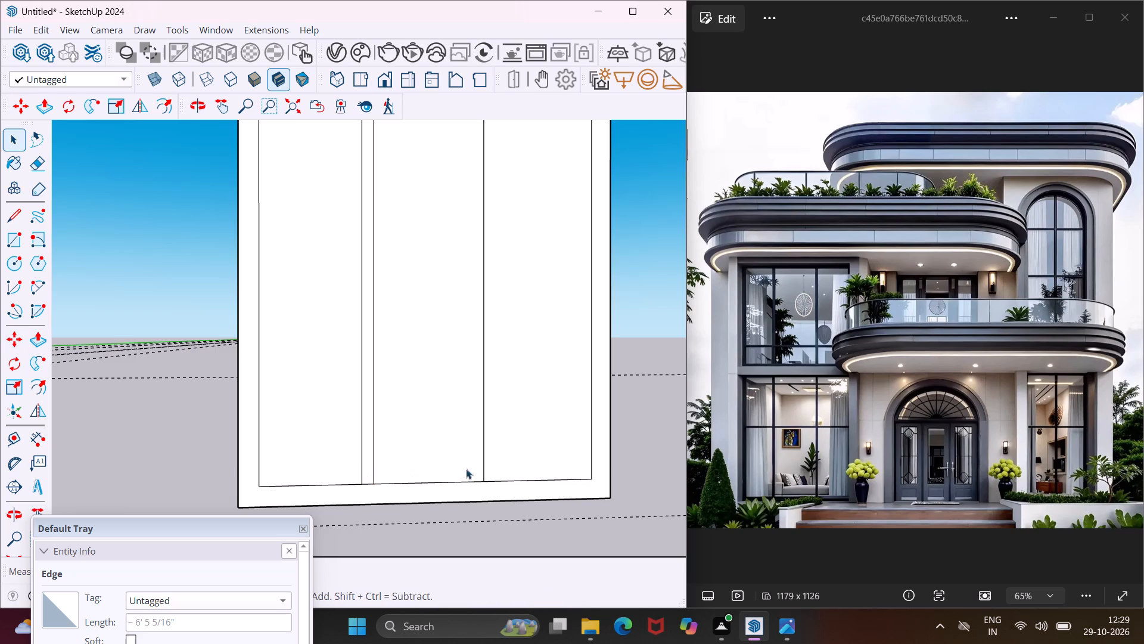
Copy the right vertical divider a short distance to the right to form the matching thin mullion.
click(484, 469)
key(m)
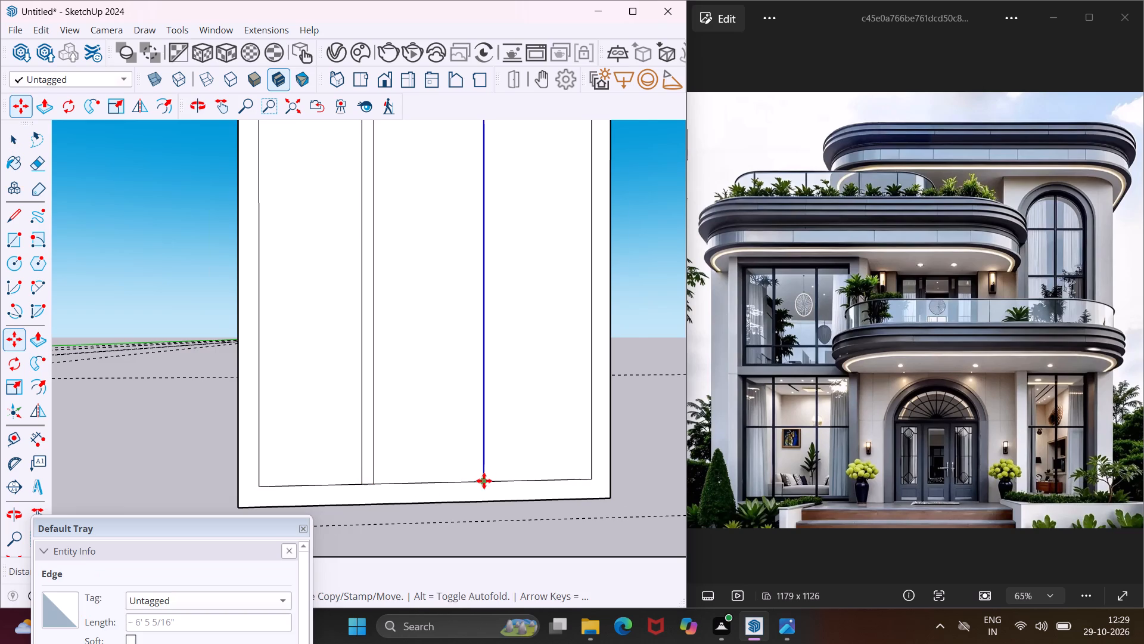
scroll(484, 481, up, 4)
click(484, 481)
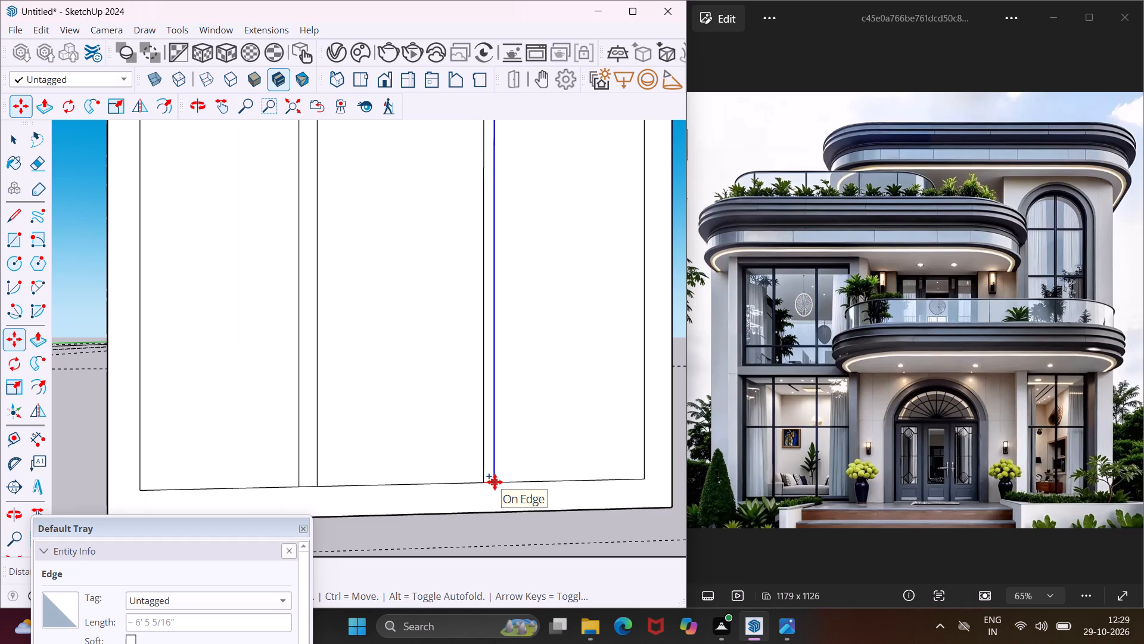
click(497, 482)
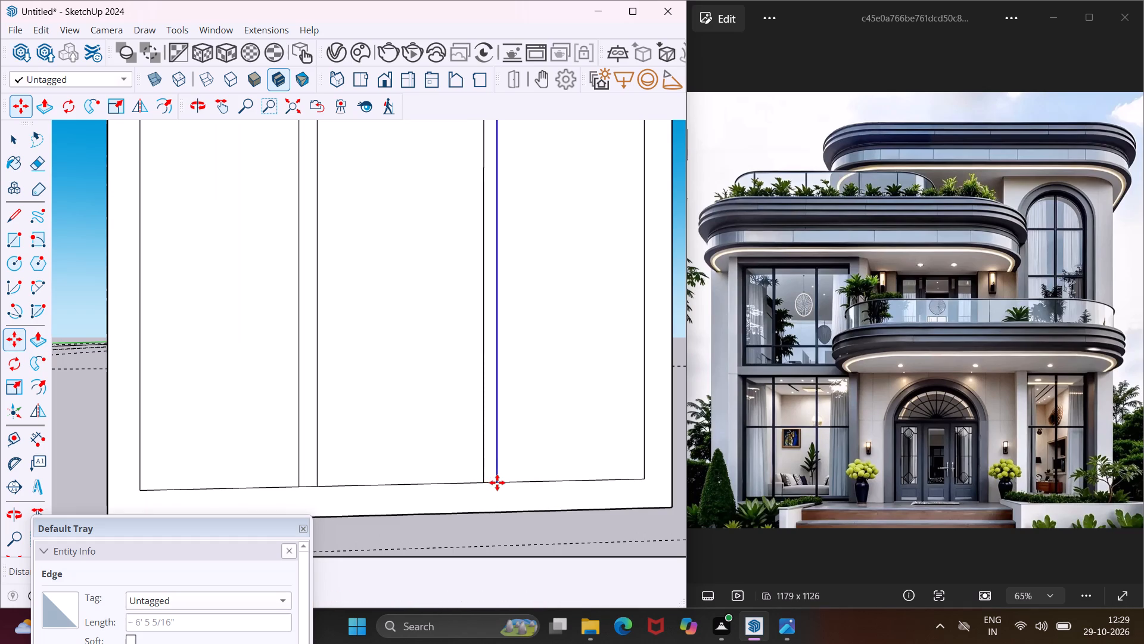
key(Escape)
key(space)
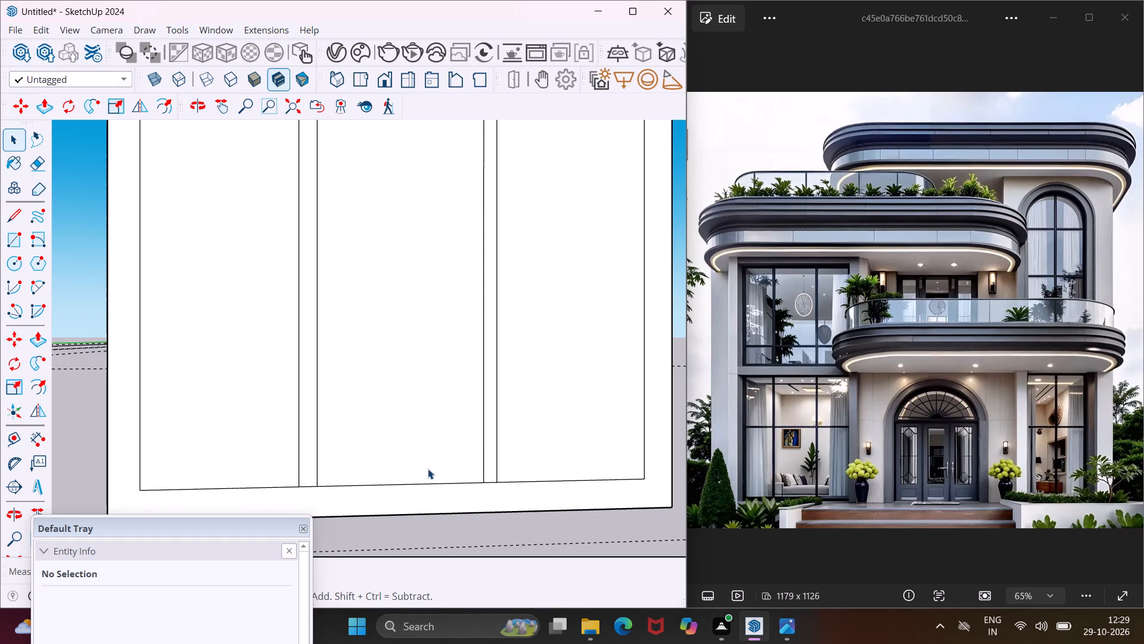
Draw four radial lines from the midpoint of the crossbar's upper edge to the inner arch, fanning across the left half of the arched top.
scroll(433, 380, down, 11)
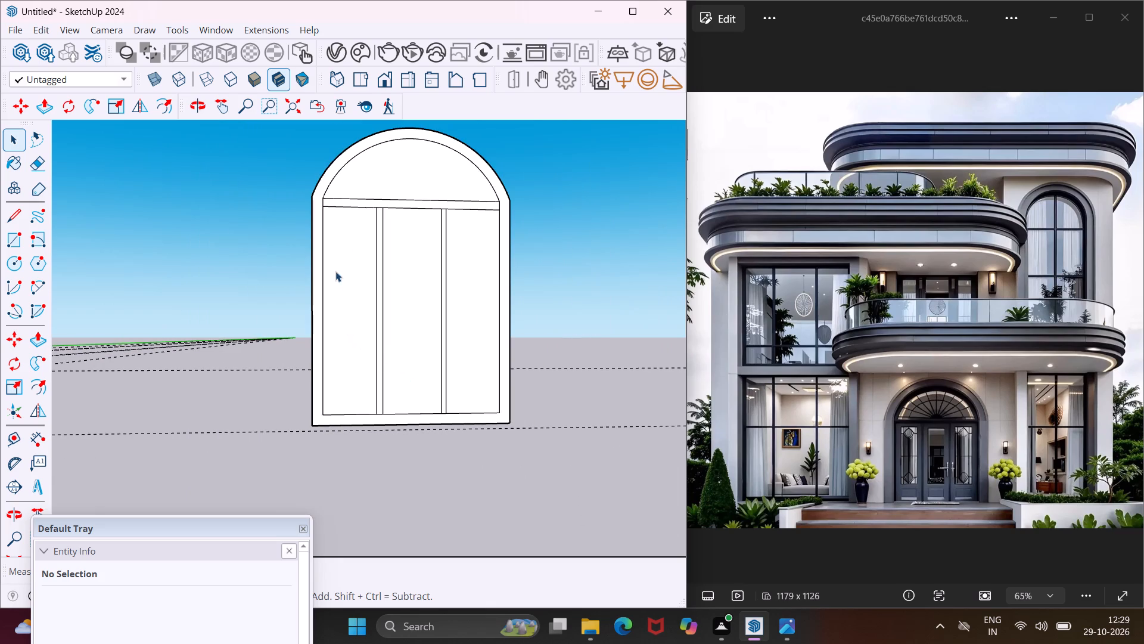
scroll(347, 185, up, 4)
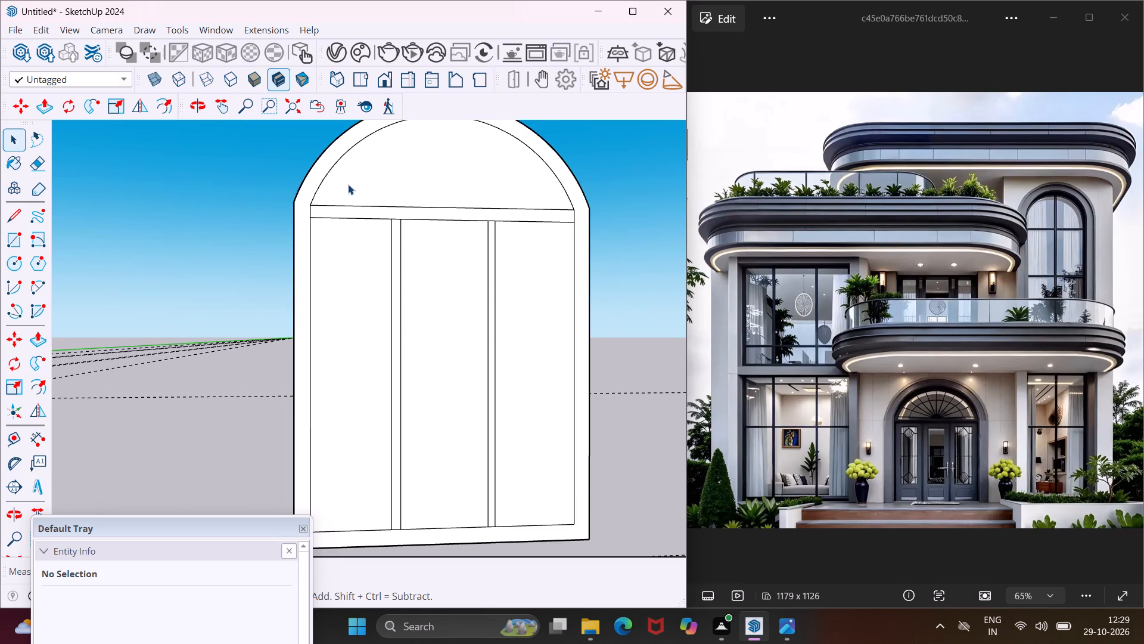
scroll(348, 184, down, 2)
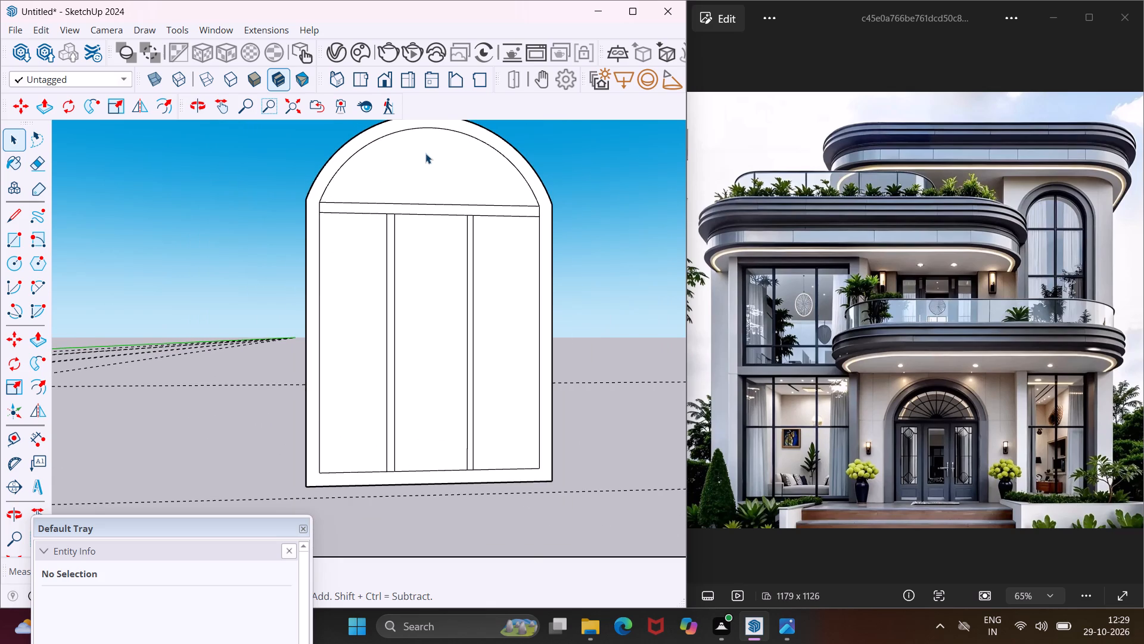
middle_drag(427, 153, 416, 178)
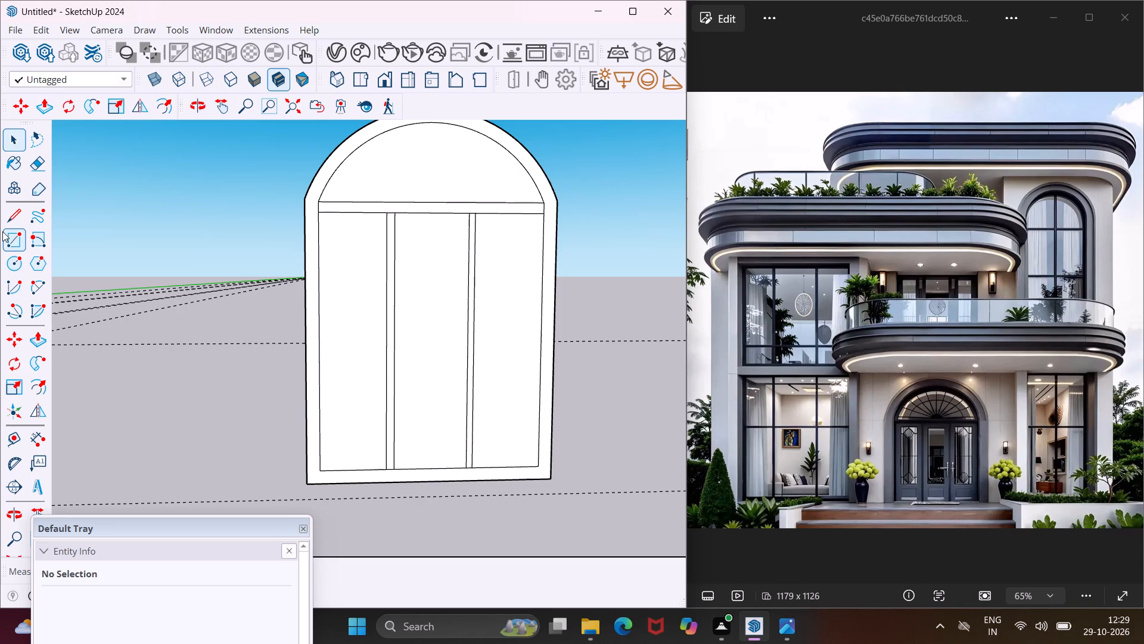
click(9, 213)
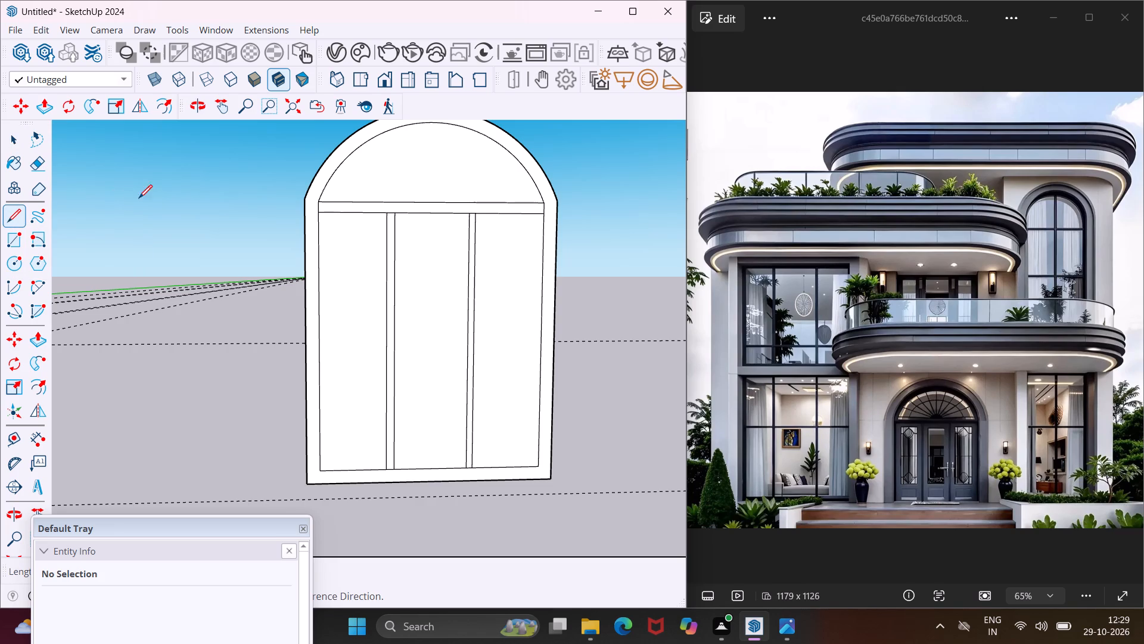
click(430, 201)
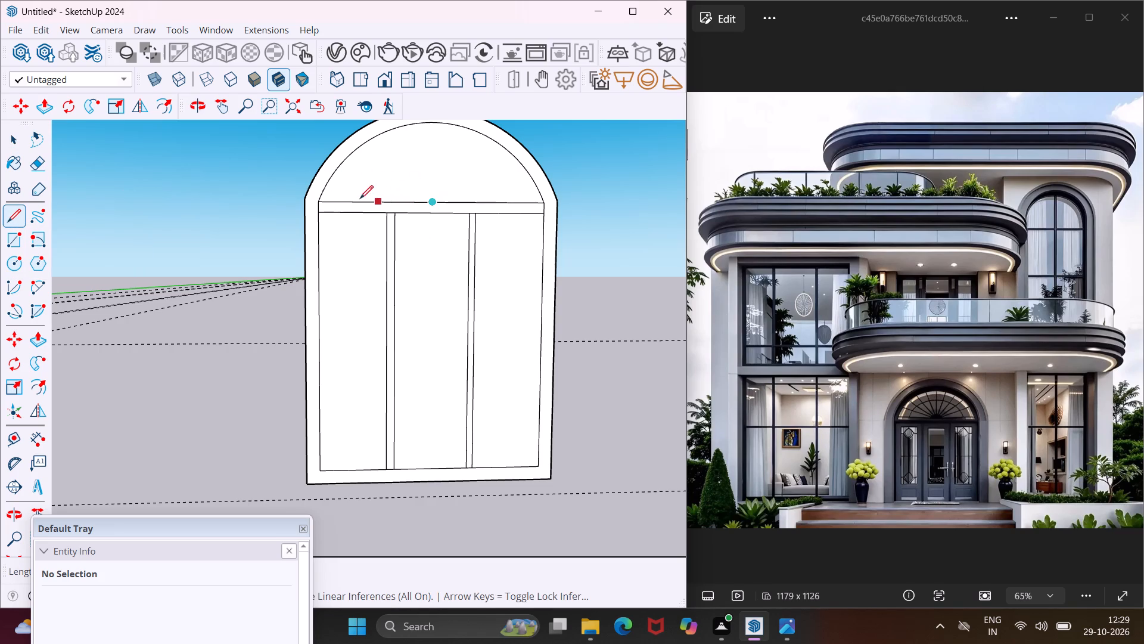
click(329, 182)
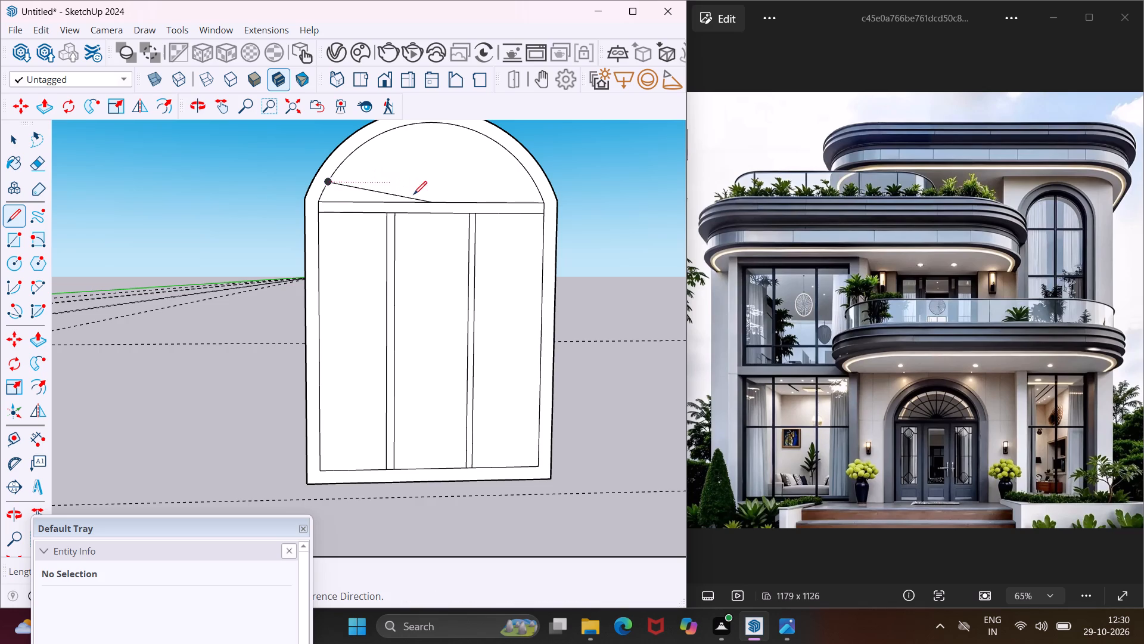
click(430, 203)
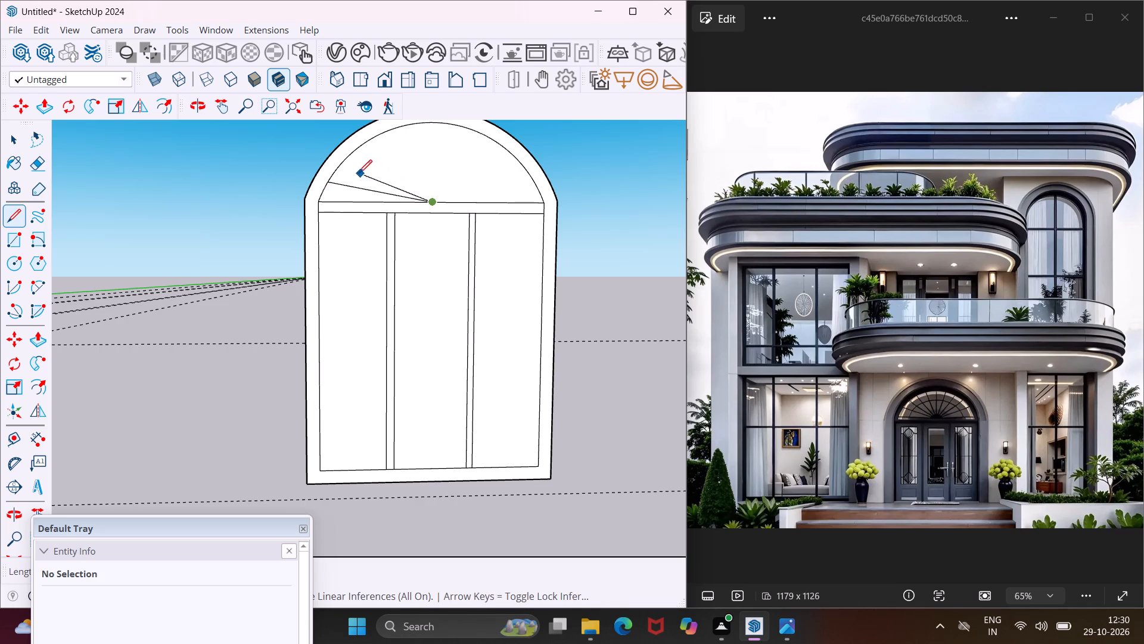
click(344, 162)
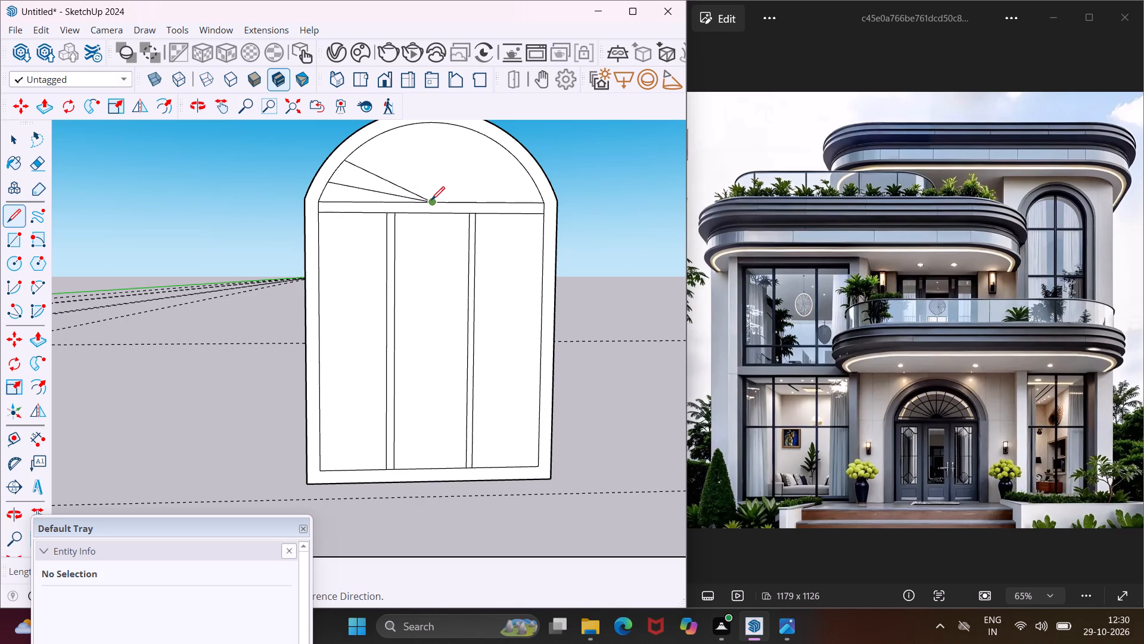
click(431, 200)
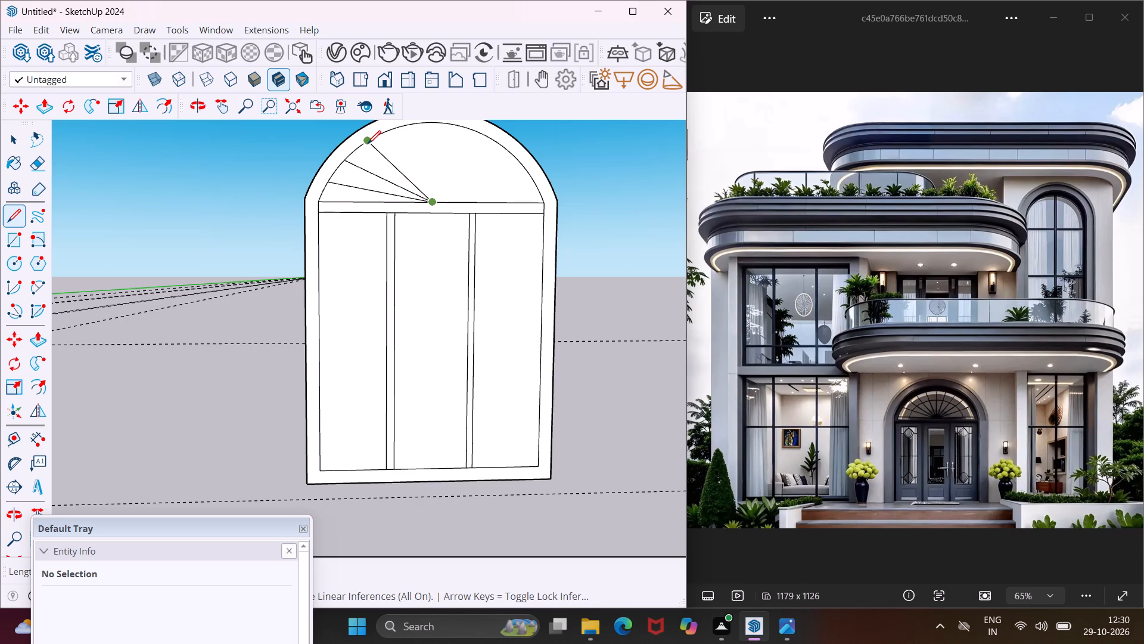
click(368, 144)
click(431, 201)
click(394, 129)
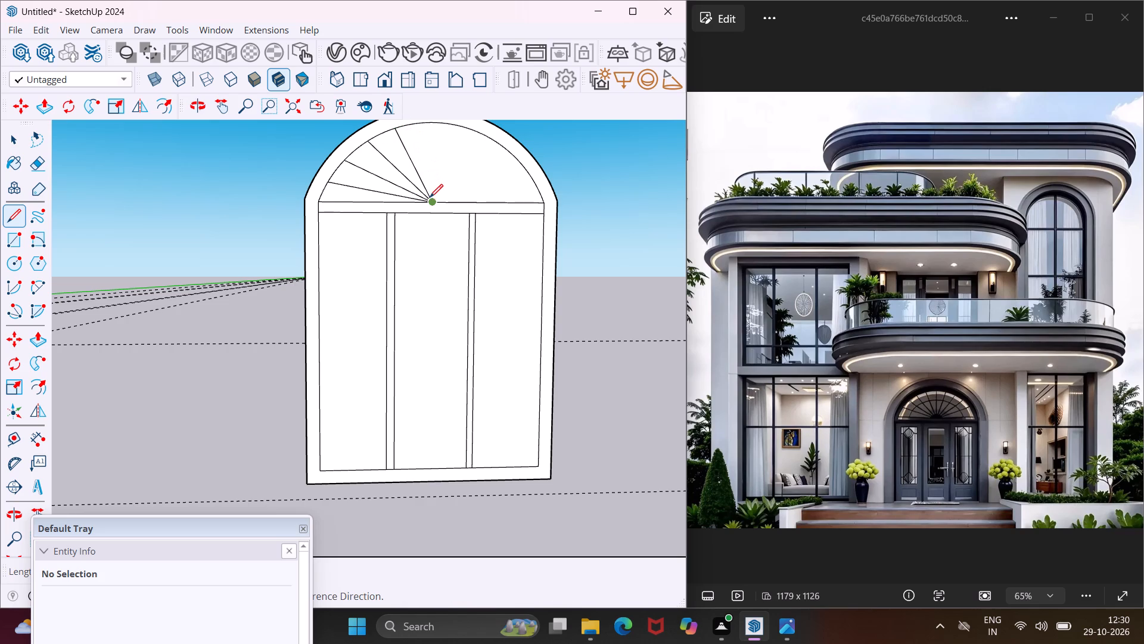
Draw a near-vertical radial line from the same midpoint to the arch's top, plus four more fanning across the right half.
click(431, 202)
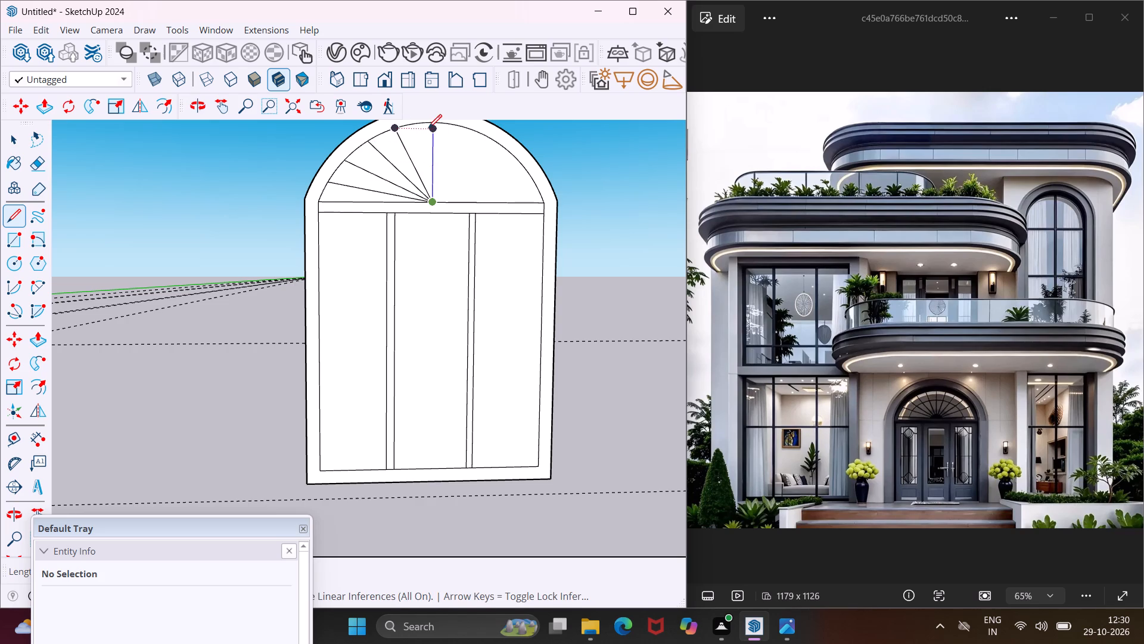
click(428, 125)
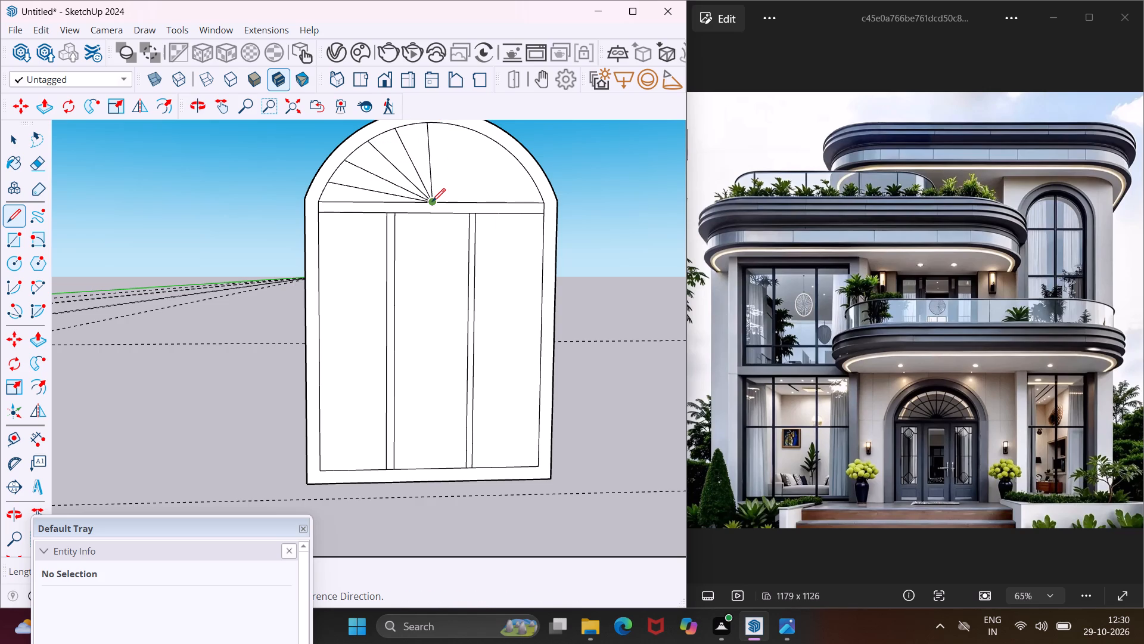
click(432, 202)
click(462, 129)
click(433, 203)
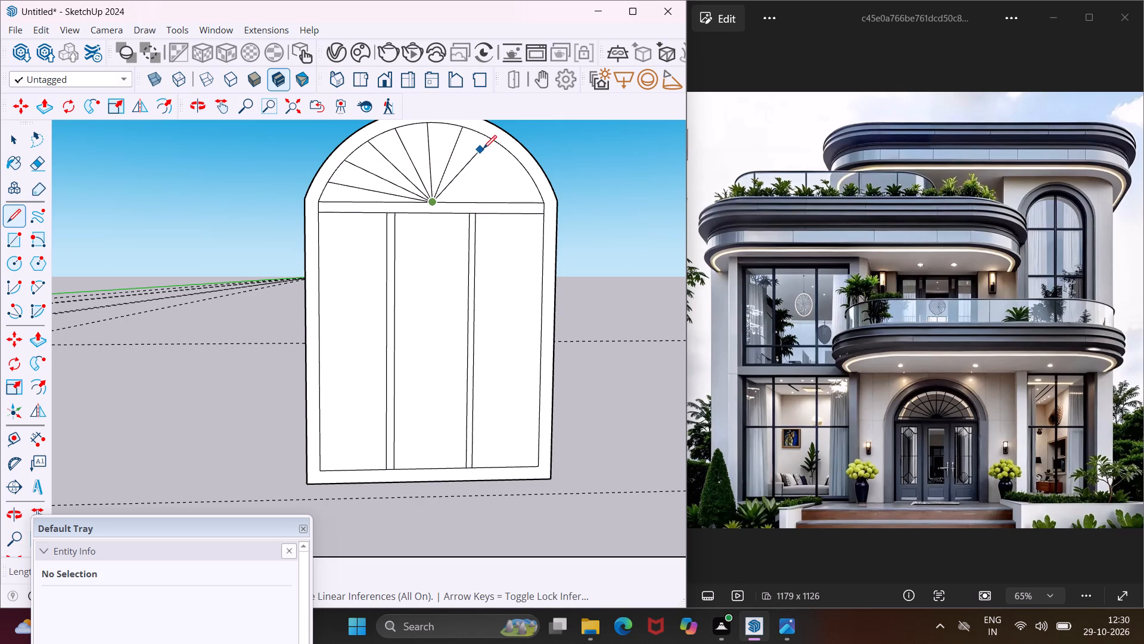
click(492, 143)
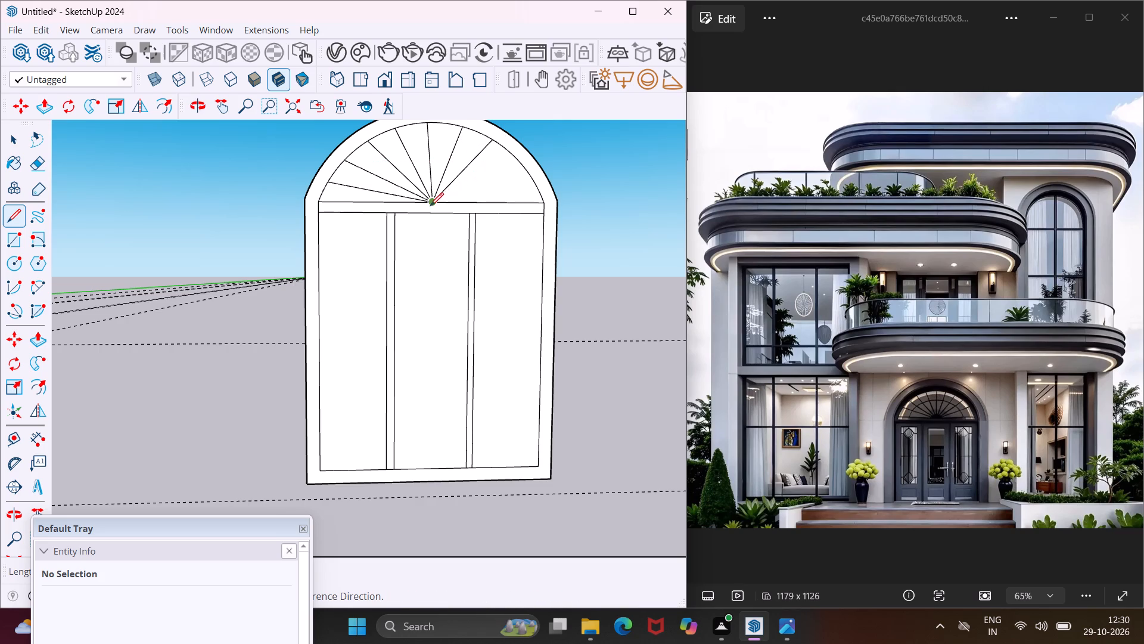
click(430, 206)
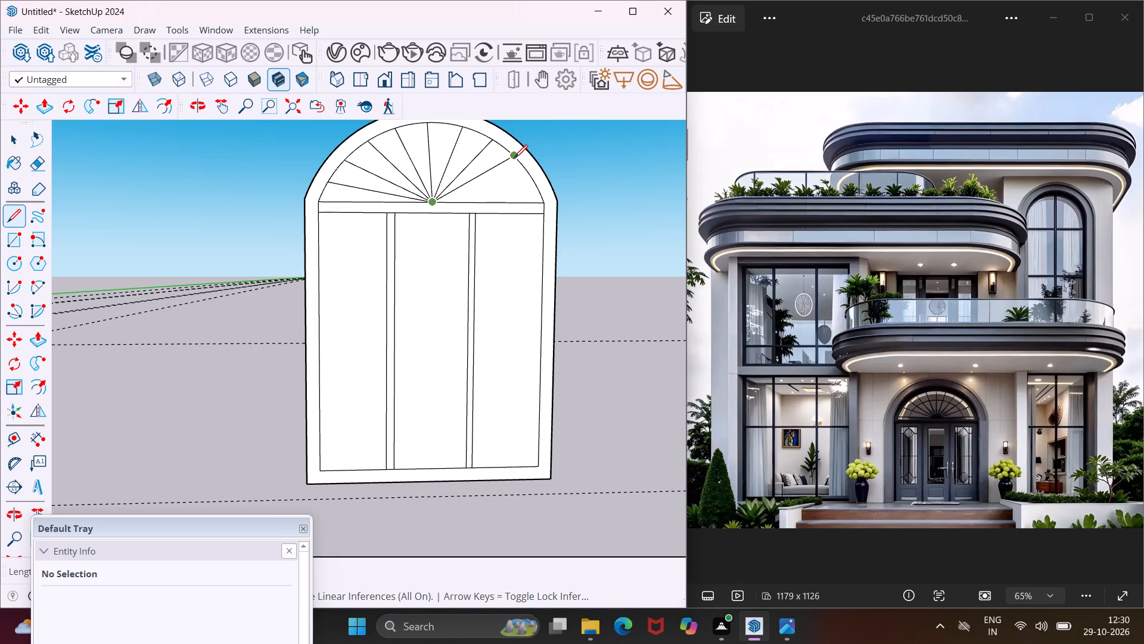
click(515, 158)
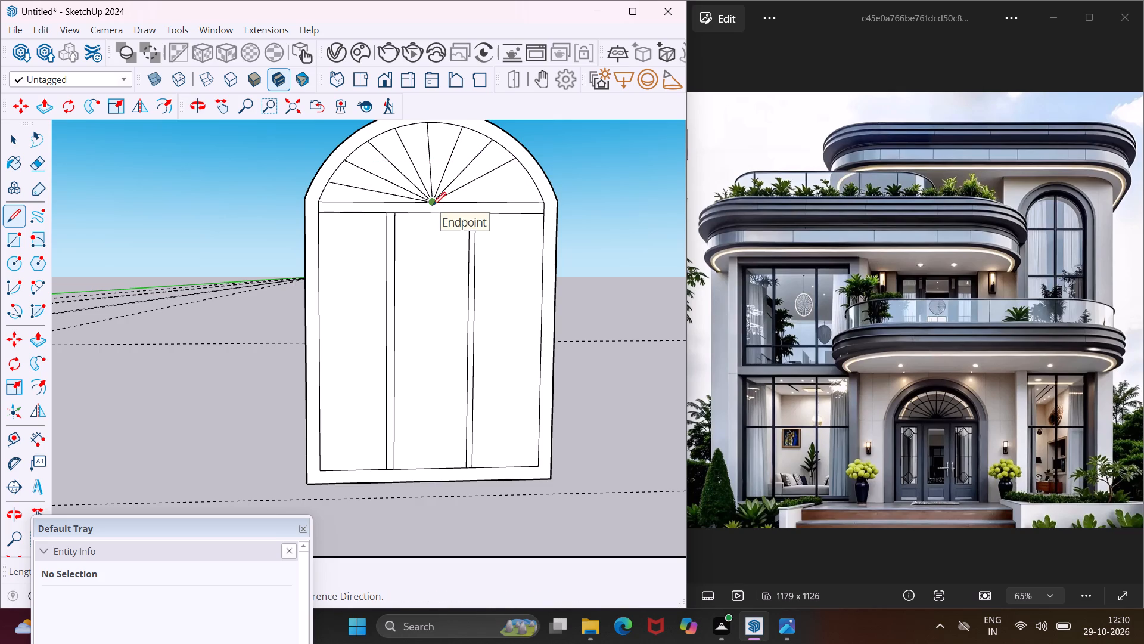
click(433, 202)
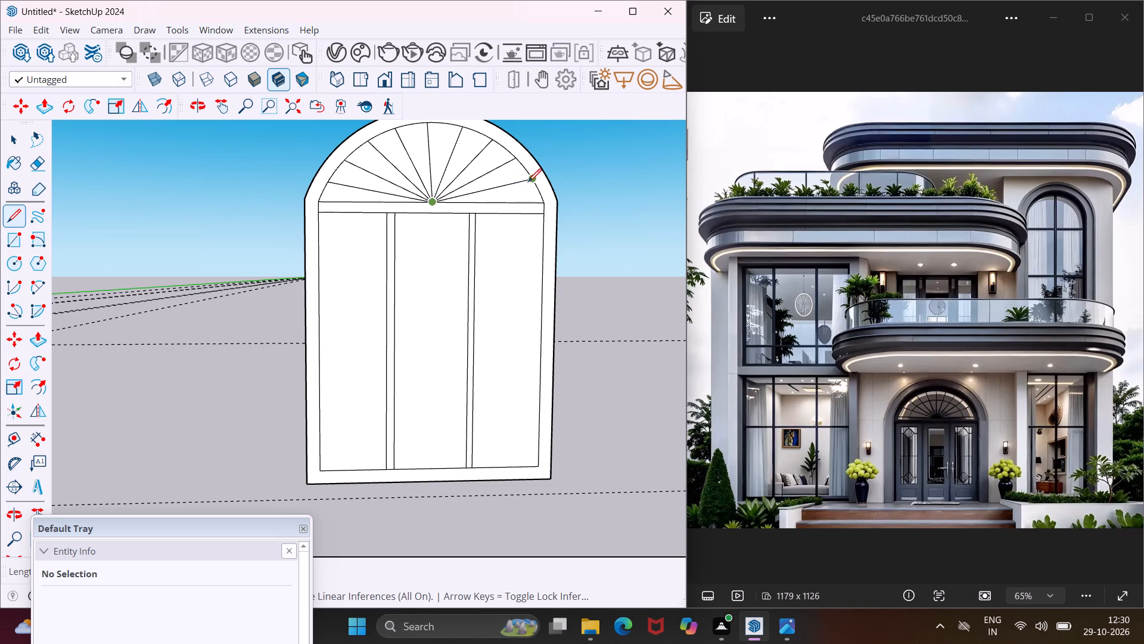
click(531, 181)
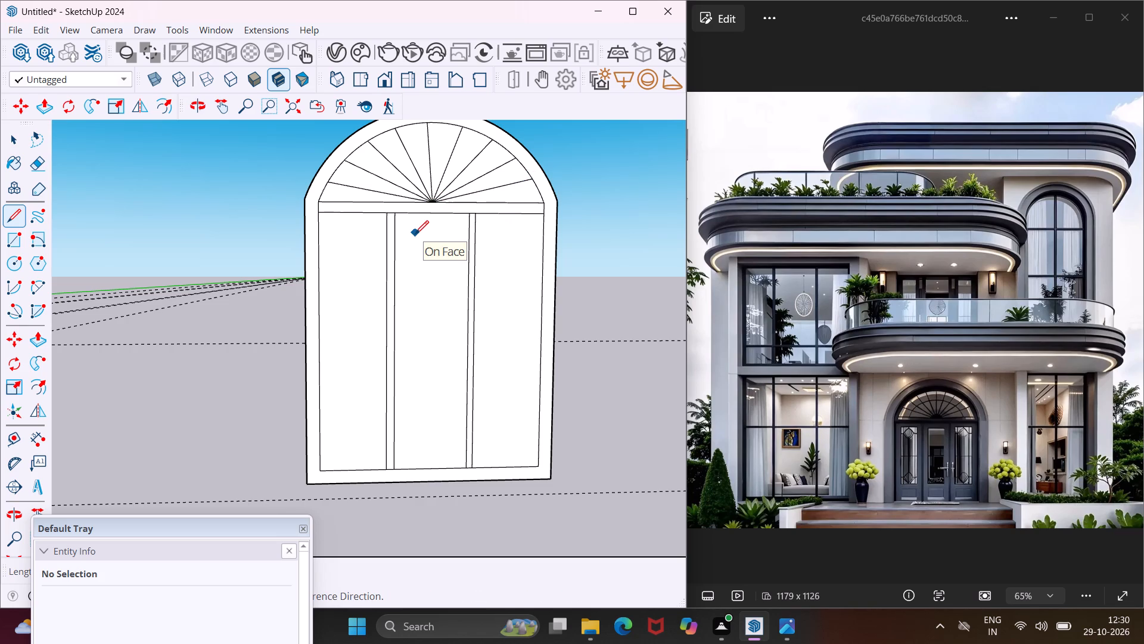
key(Escape)
key(space)
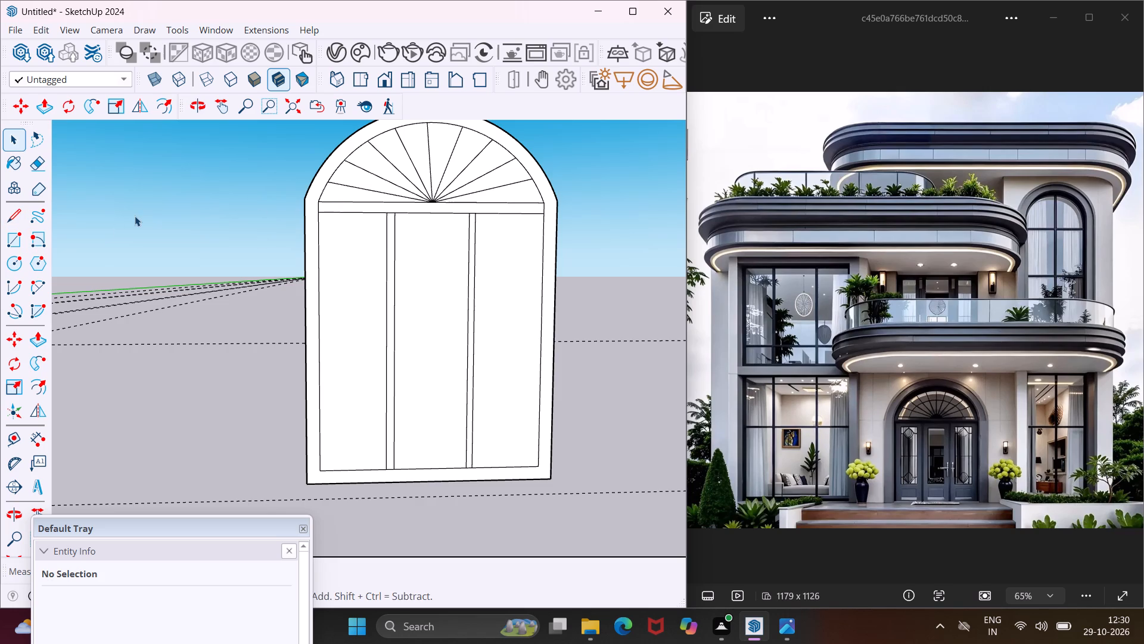
Draw a smaller arc of about 1' 5" radius across the radial lines, between the midpoints of the crossbar's left and right upper edge halves.
click(44, 281)
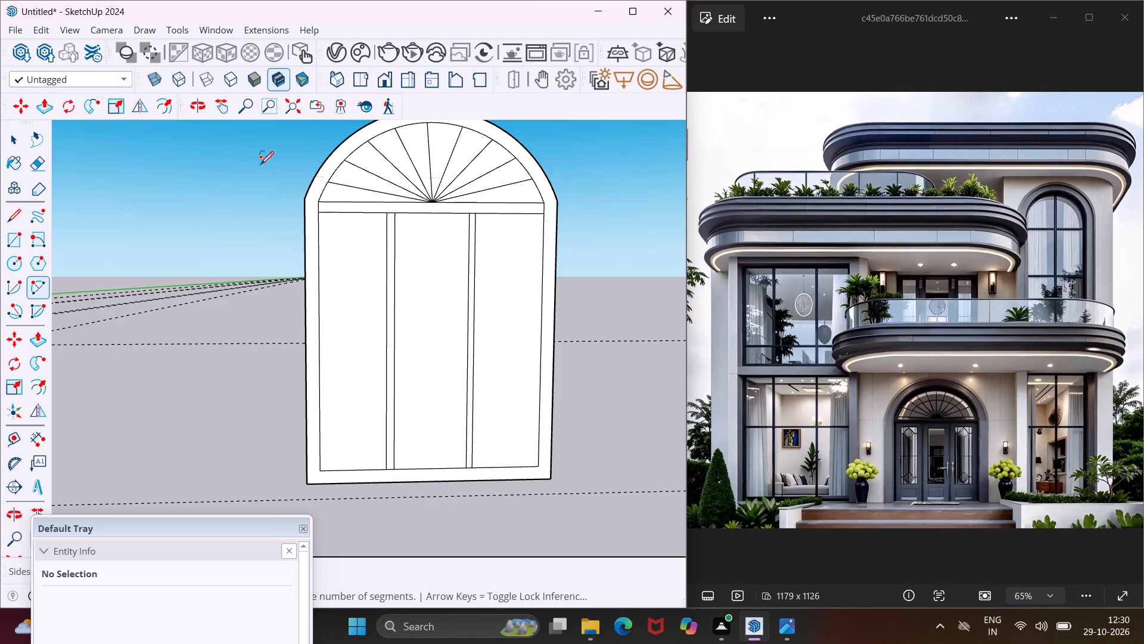
scroll(367, 166, up, 4)
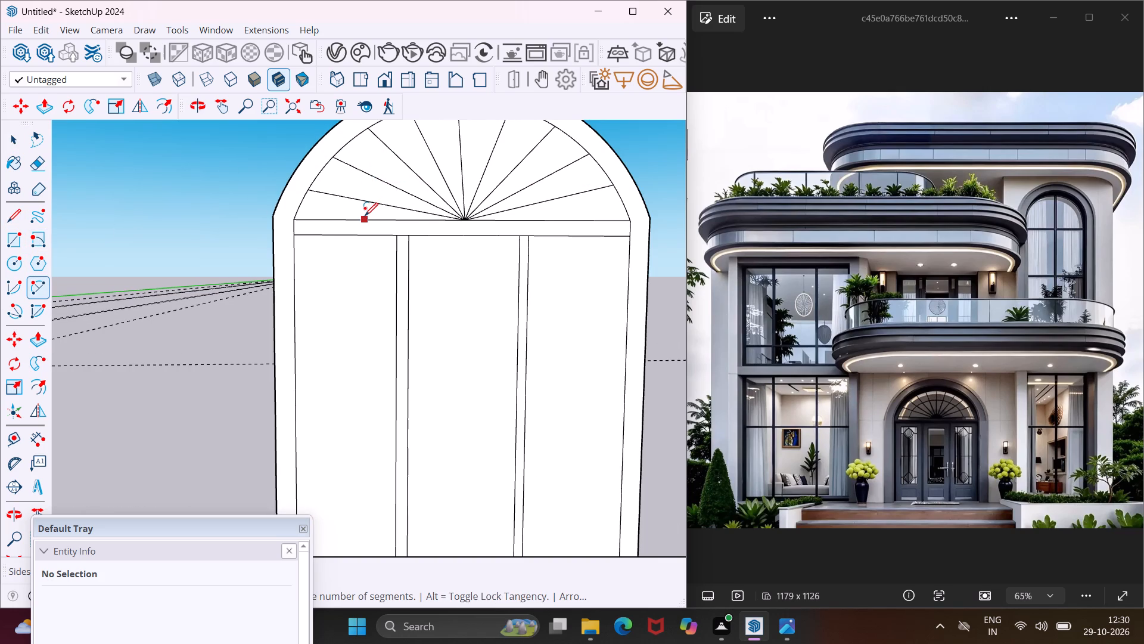
click(365, 216)
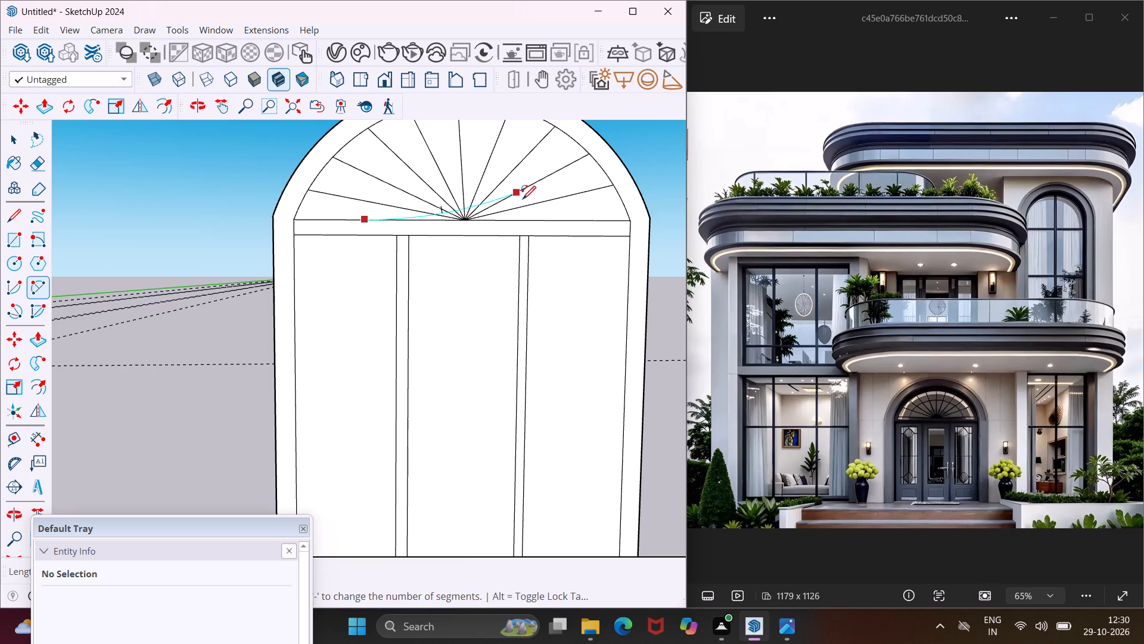
click(554, 218)
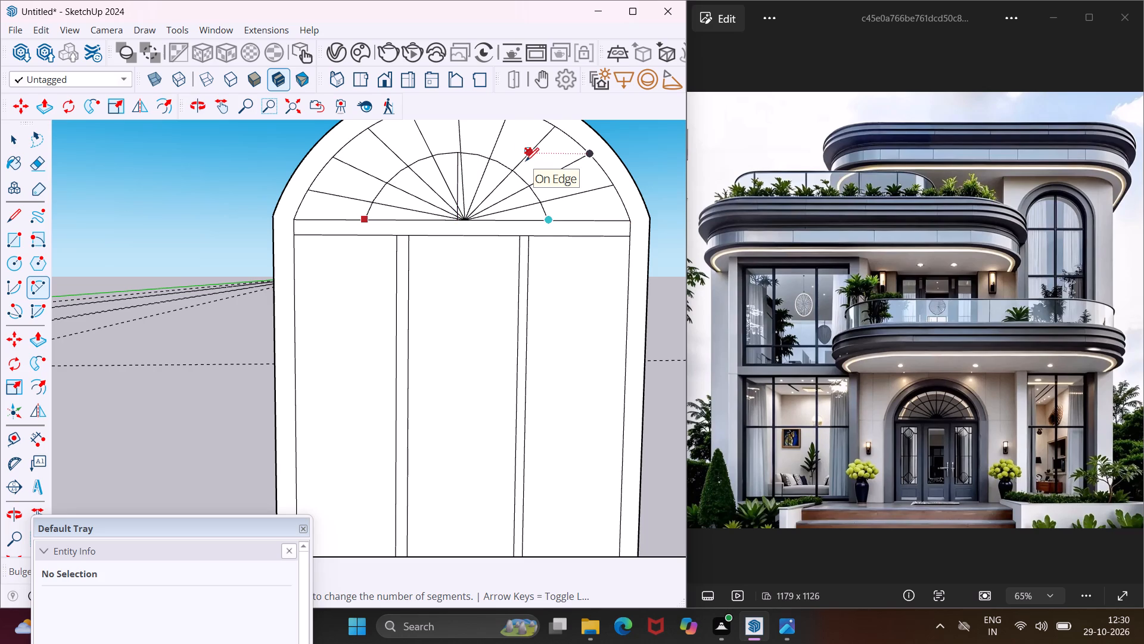
key(Escape)
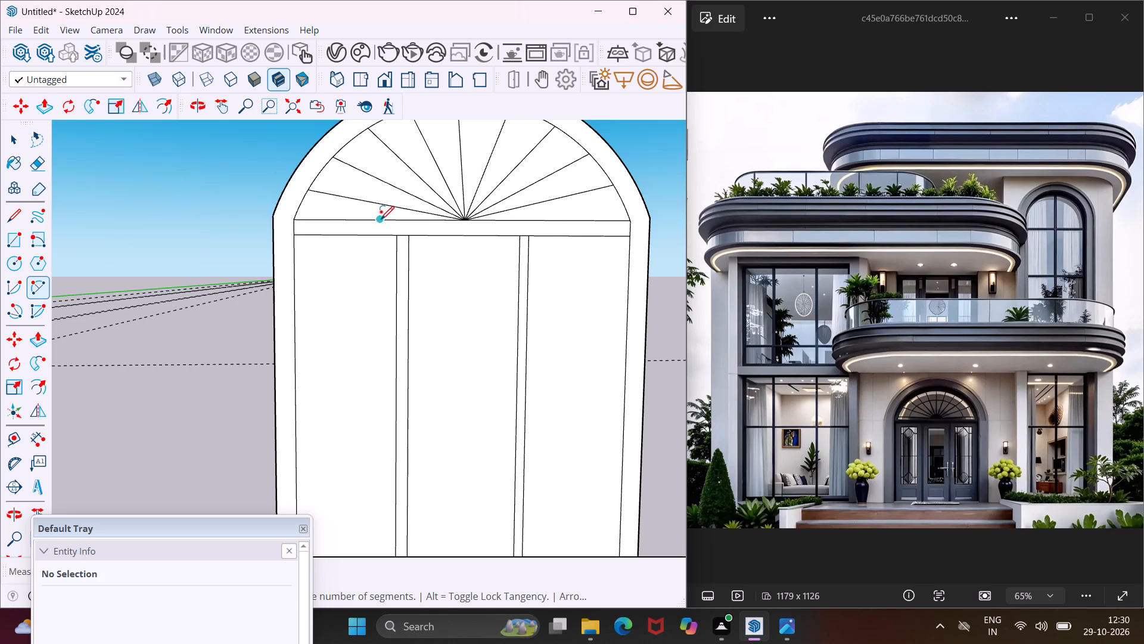
click(379, 219)
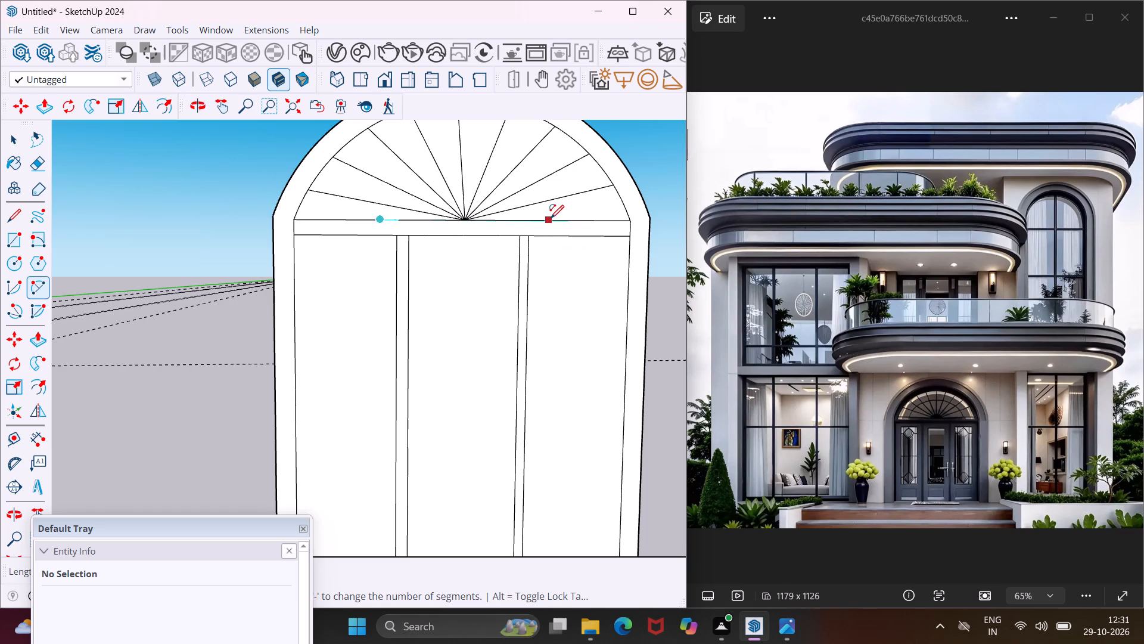
click(551, 218)
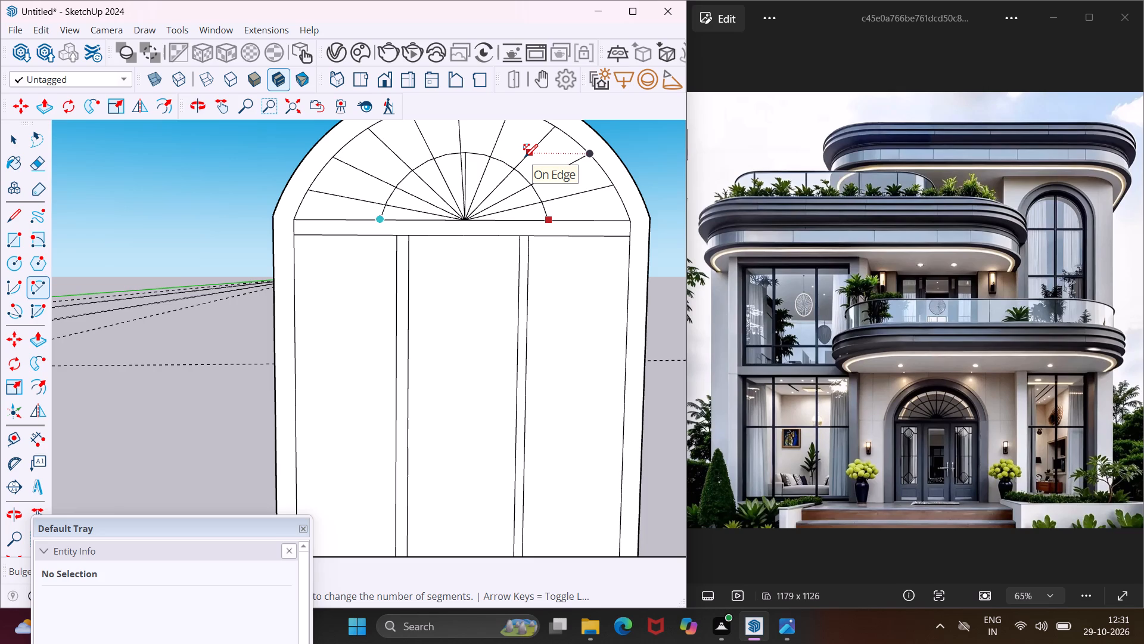
click(524, 157)
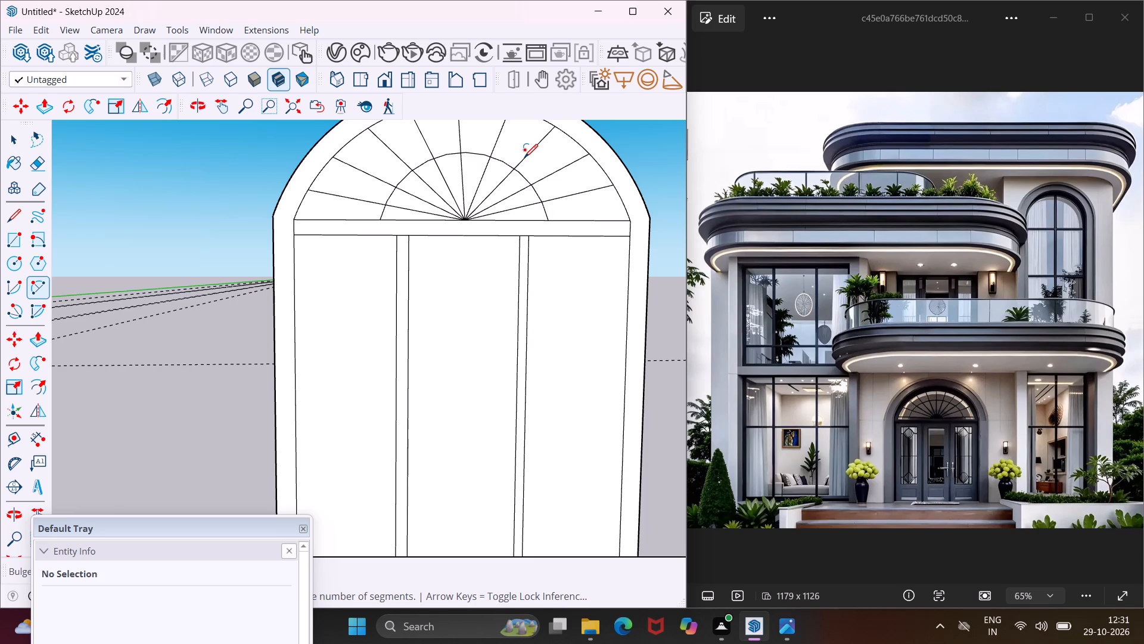
key(Escape)
key(space)
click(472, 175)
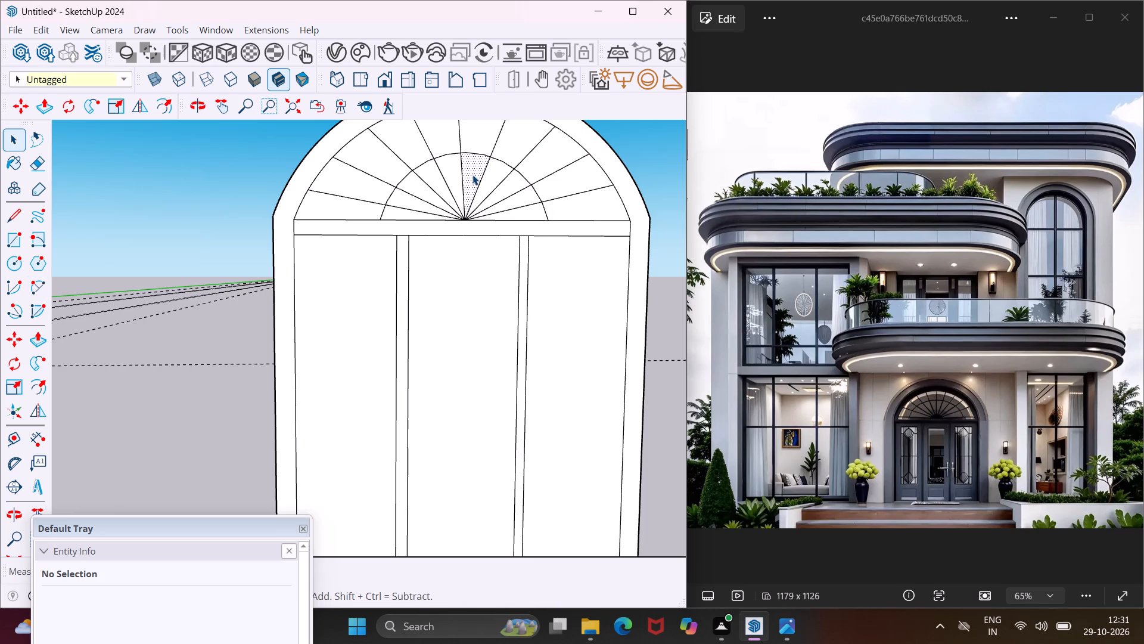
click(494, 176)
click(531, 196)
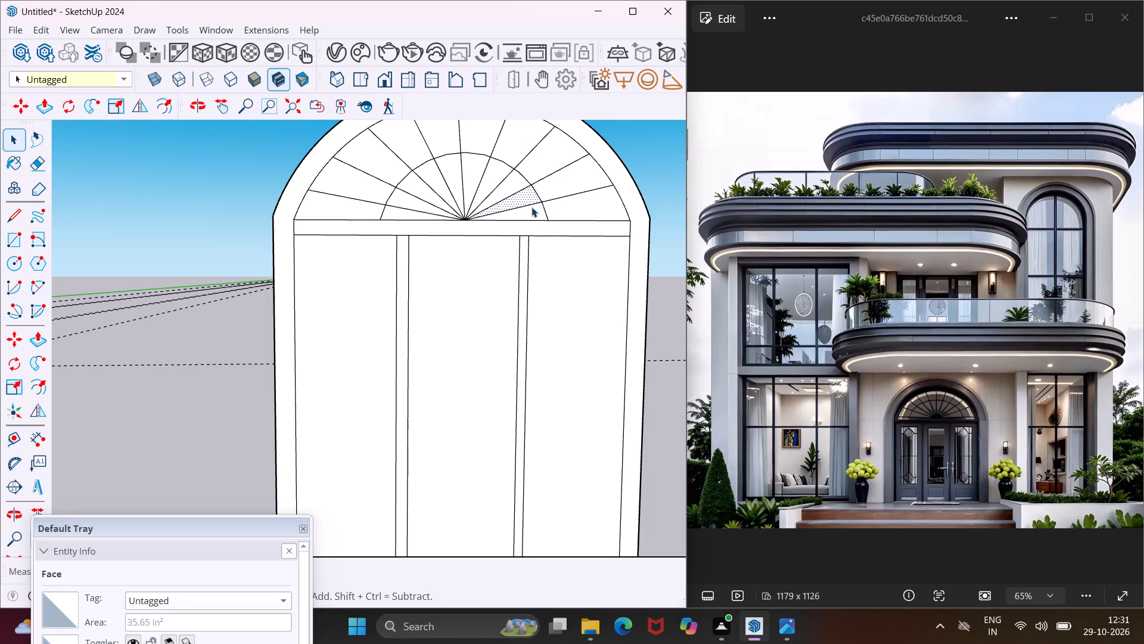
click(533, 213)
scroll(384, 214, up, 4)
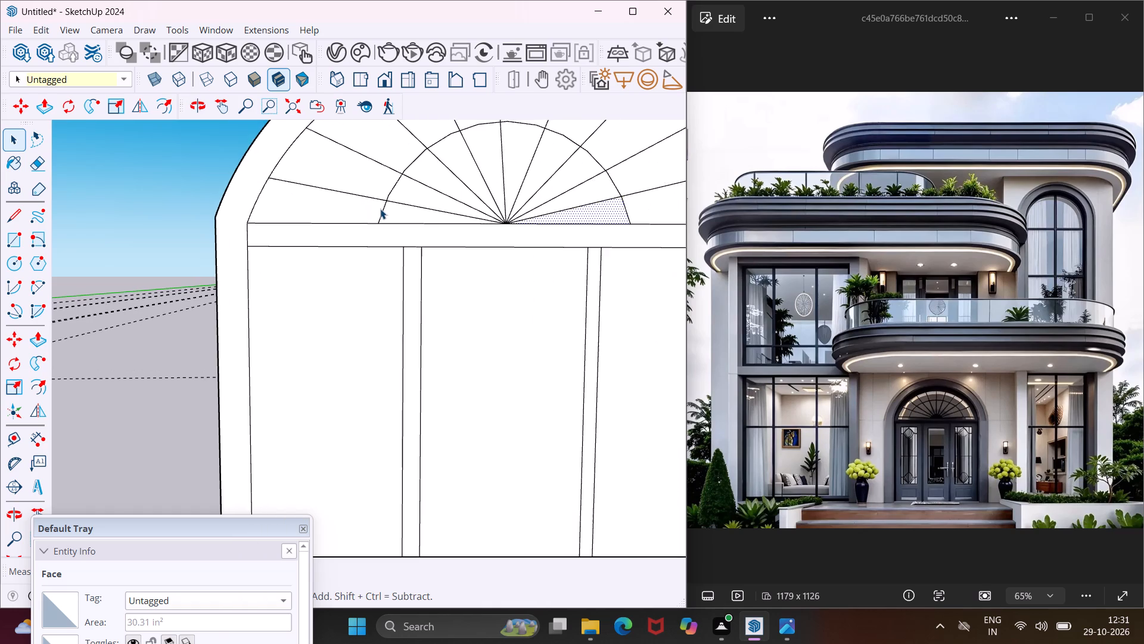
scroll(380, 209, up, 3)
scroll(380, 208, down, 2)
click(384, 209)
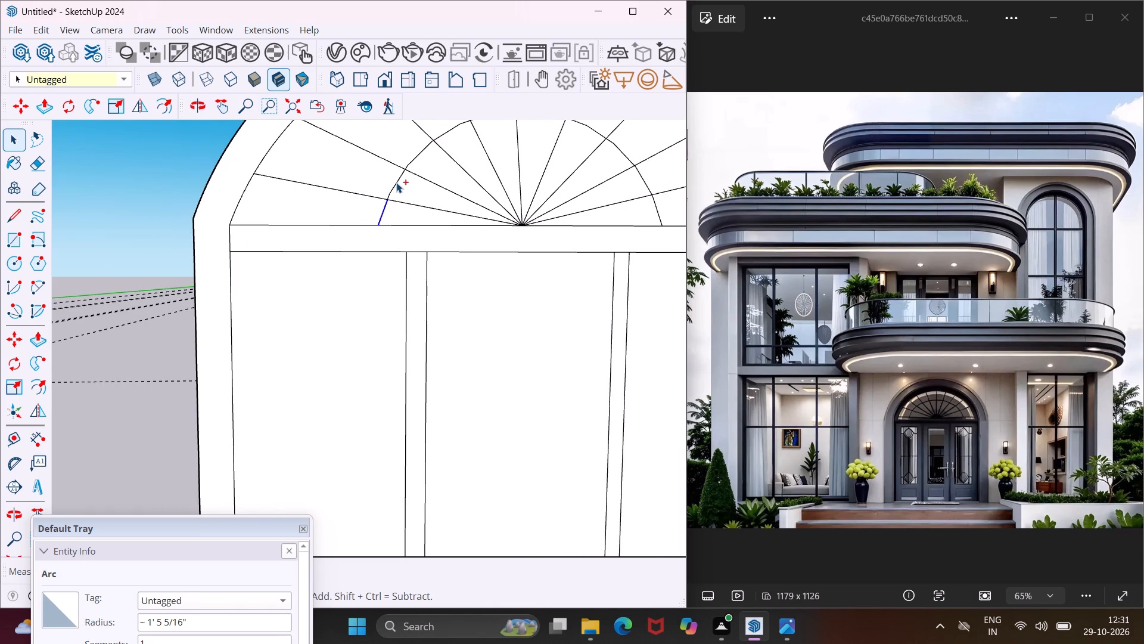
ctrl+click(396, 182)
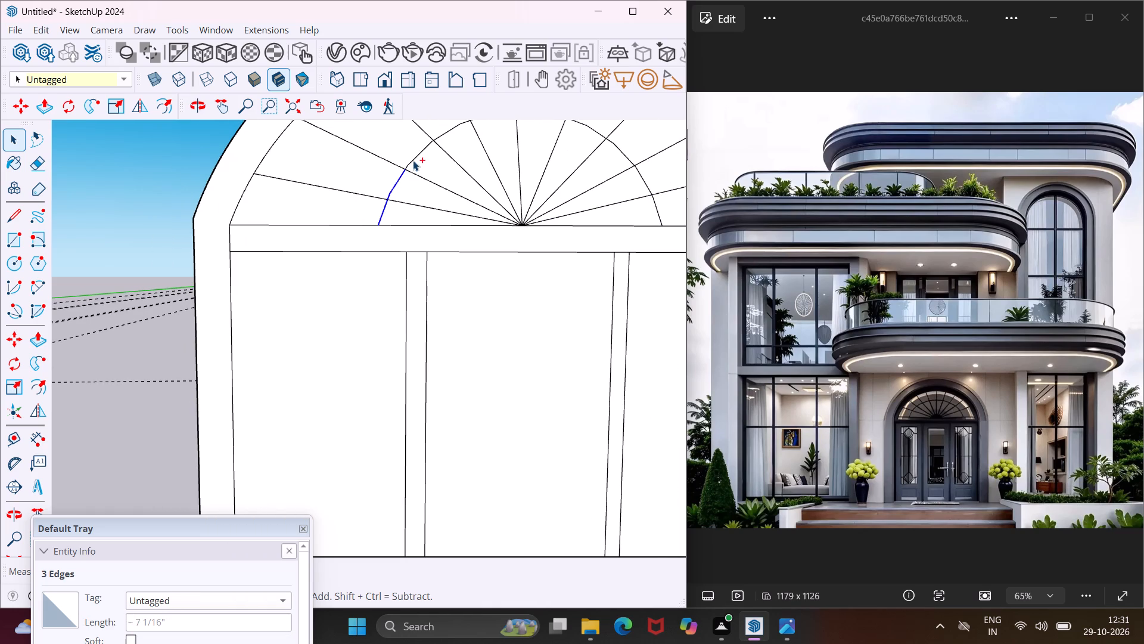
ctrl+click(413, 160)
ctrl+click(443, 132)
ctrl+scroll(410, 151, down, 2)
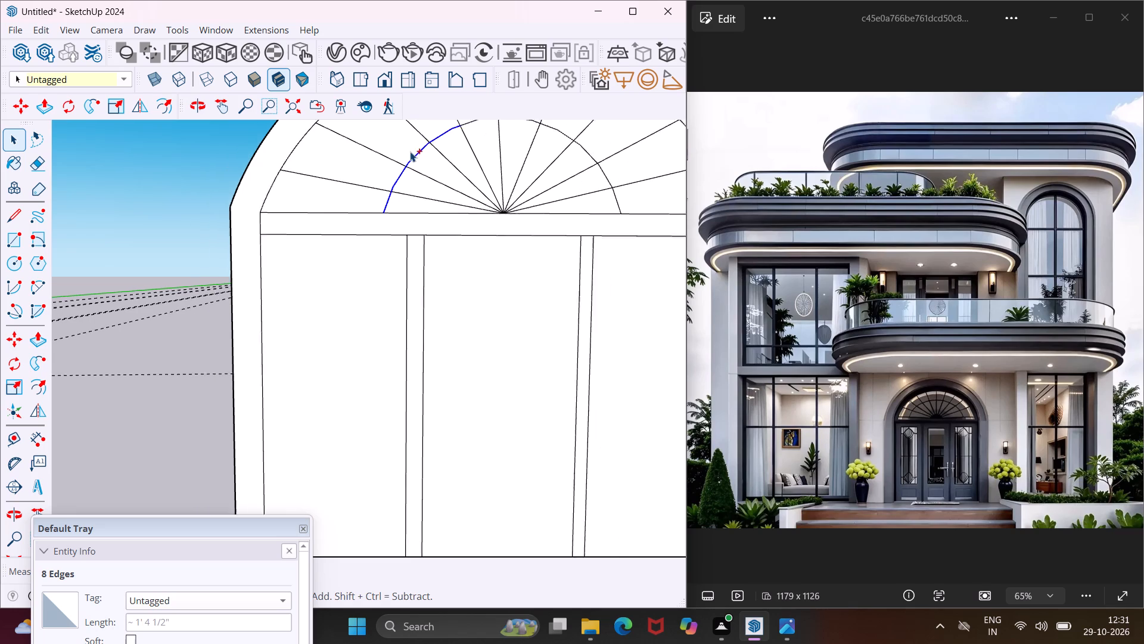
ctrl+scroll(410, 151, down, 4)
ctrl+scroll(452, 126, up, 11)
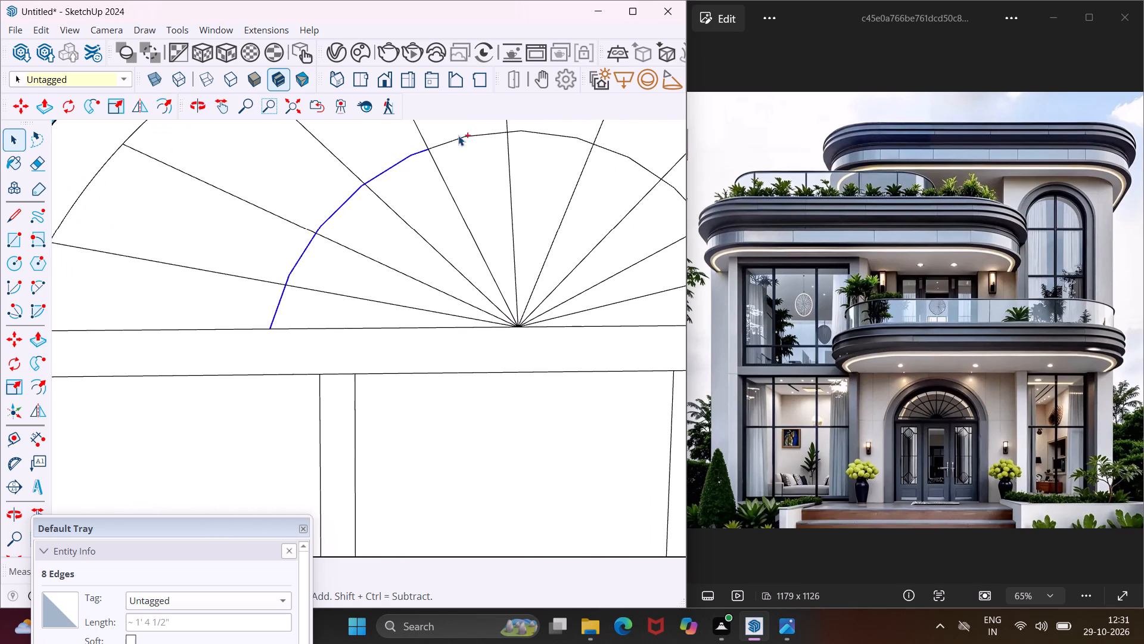
Select every segment of the fanlight's inner arc, check the selection's entity properties, and clear the selection.
click(464, 135)
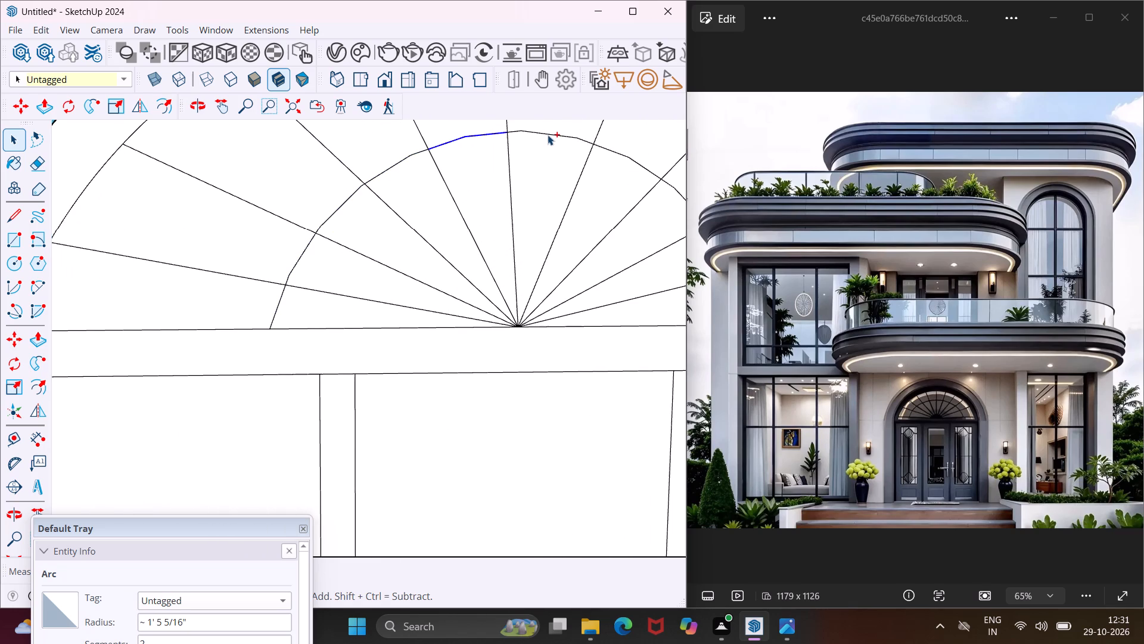
ctrl+click(548, 135)
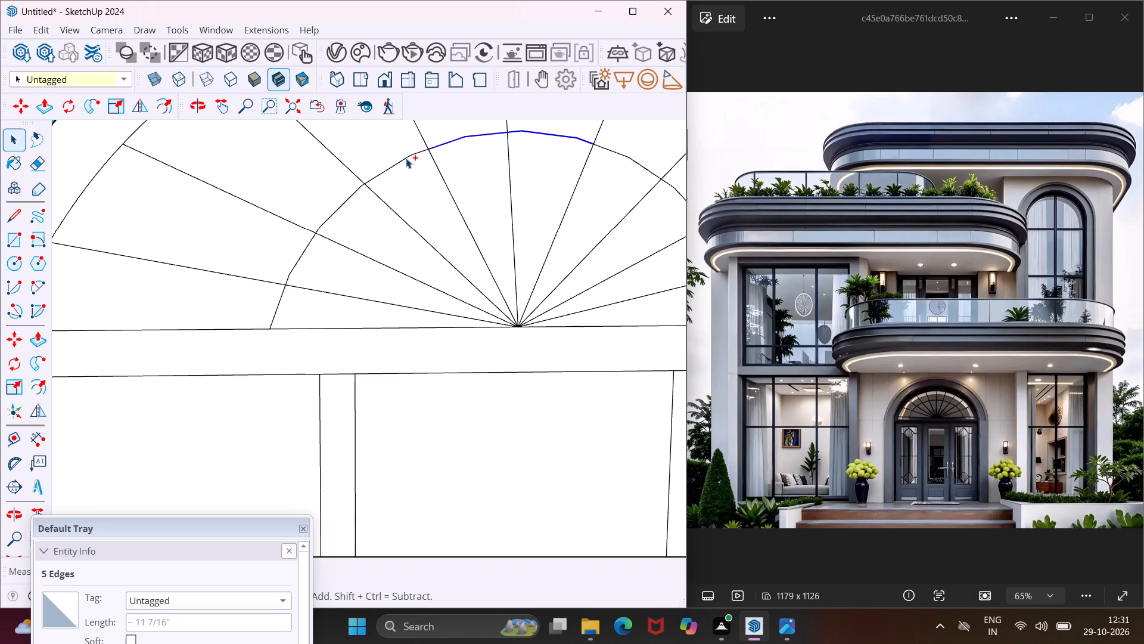
ctrl+click(406, 158)
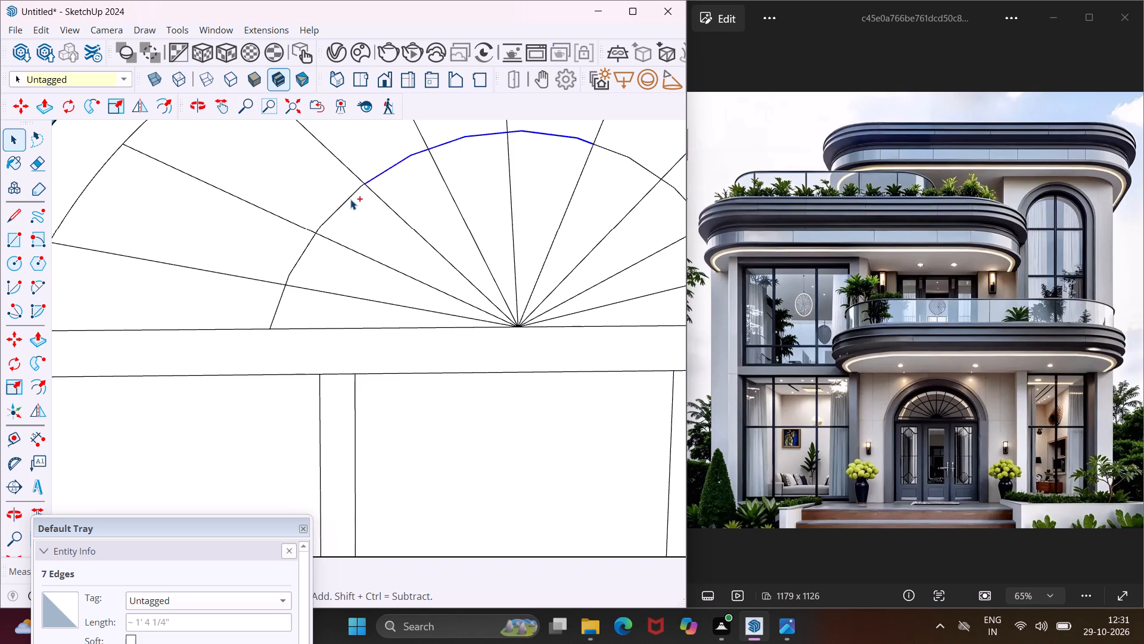
ctrl+click(349, 197)
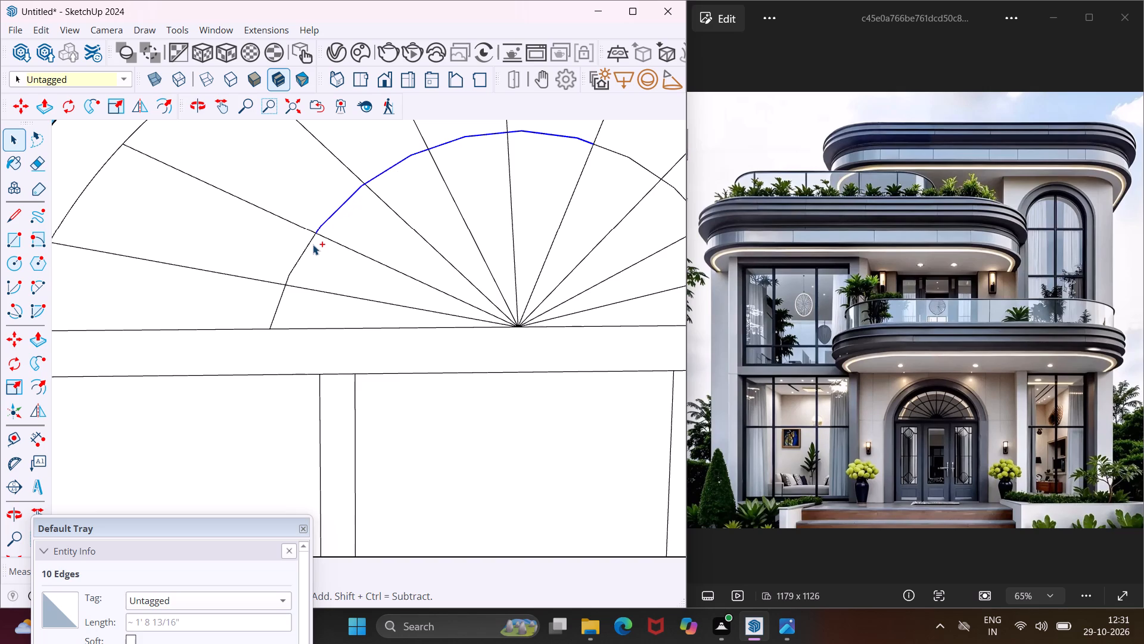
ctrl+click(311, 240)
ctrl+click(277, 305)
ctrl+scroll(224, 296, down, 5)
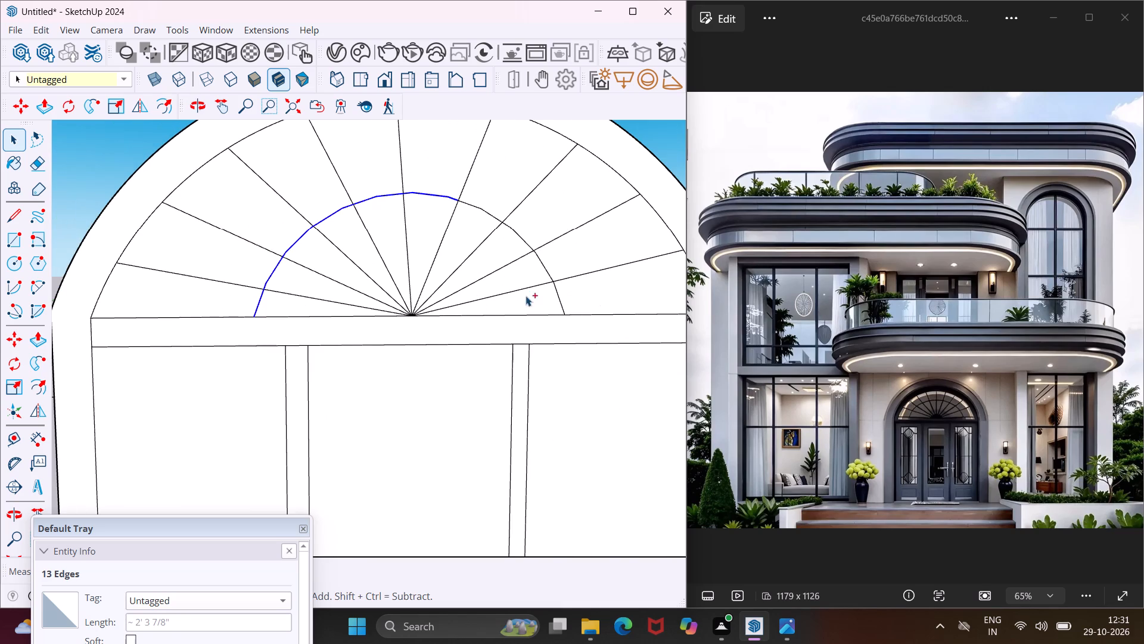
ctrl+scroll(549, 306, up, 3)
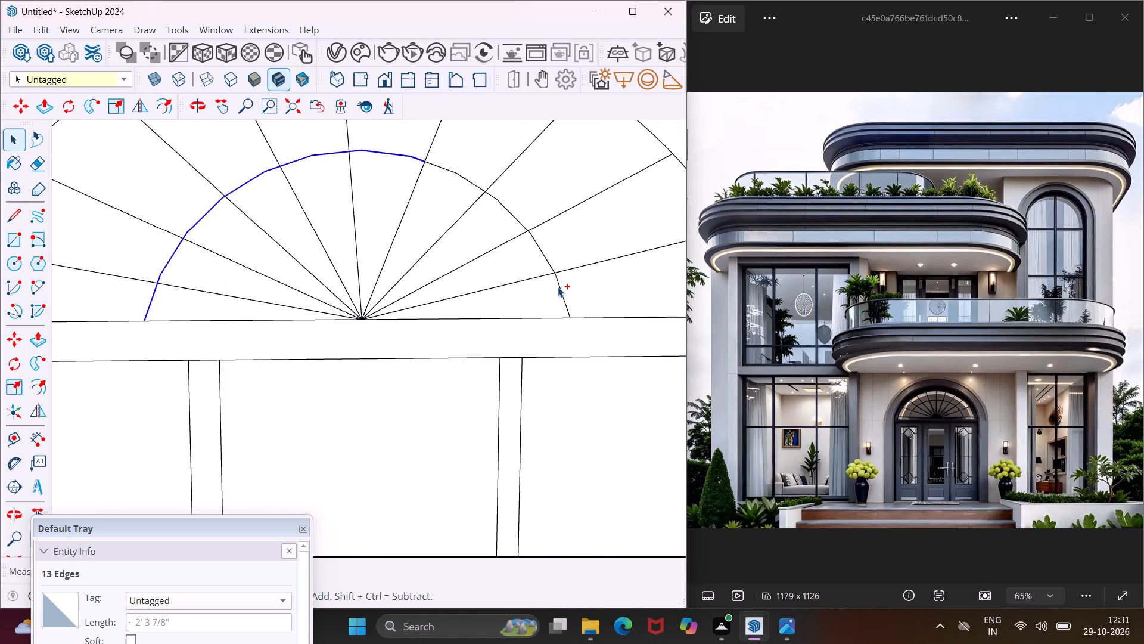
ctrl+click(558, 283)
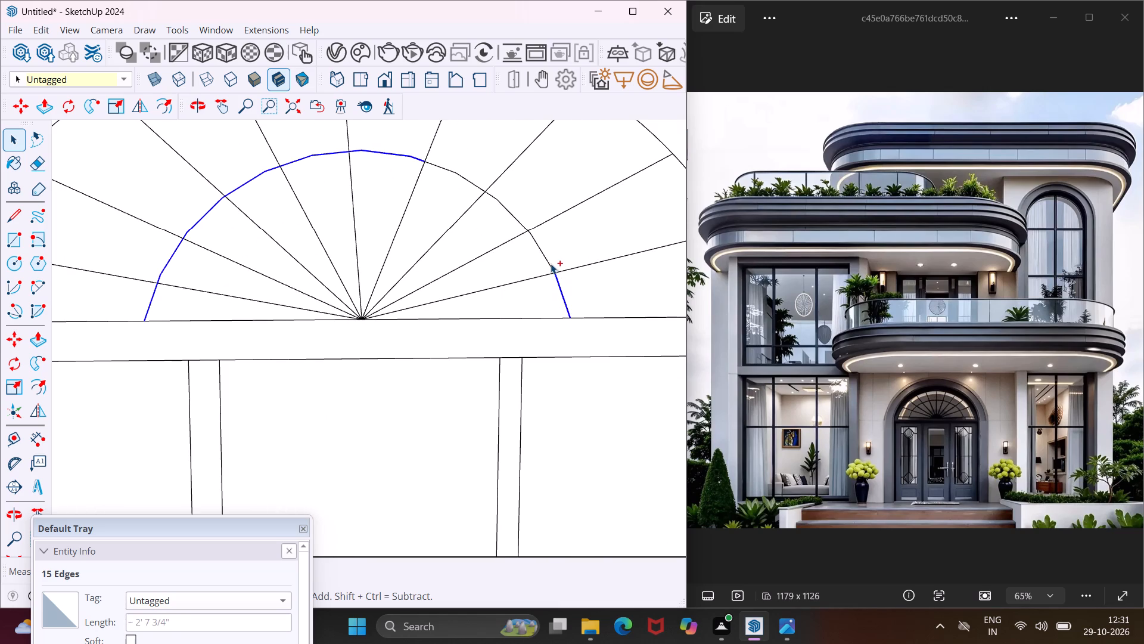
ctrl+click(550, 264)
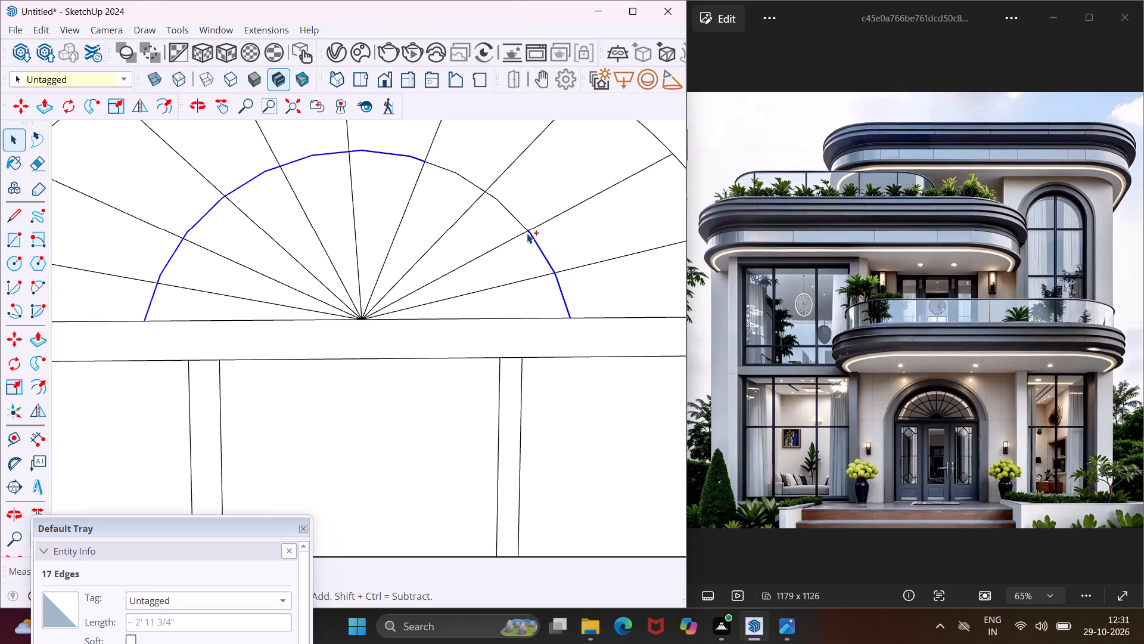
ctrl+click(521, 224)
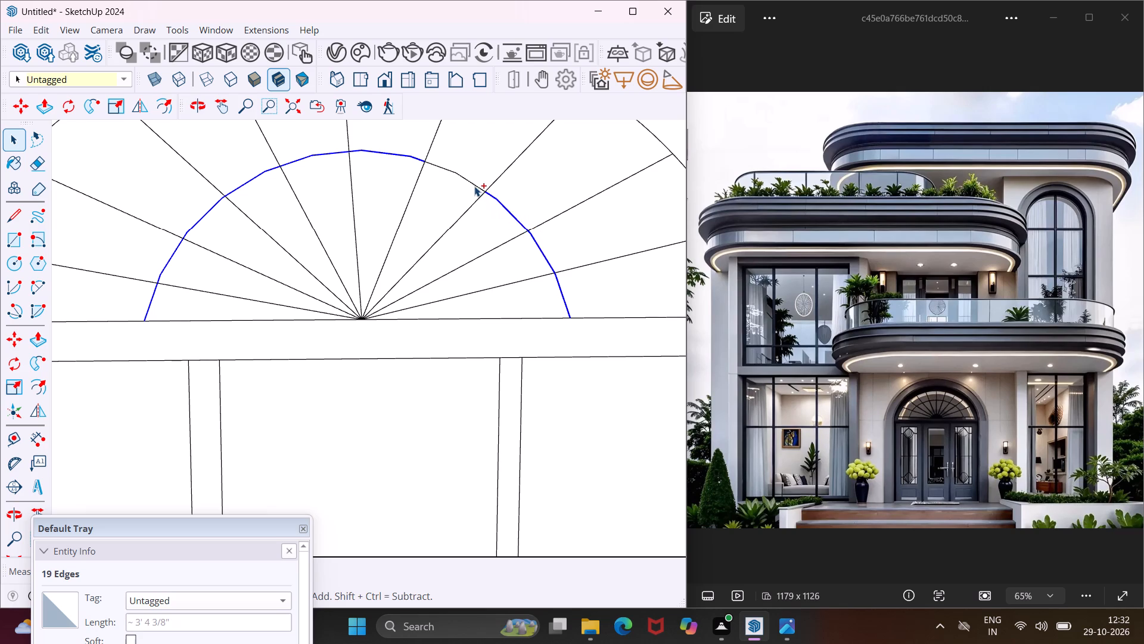
ctrl+click(474, 186)
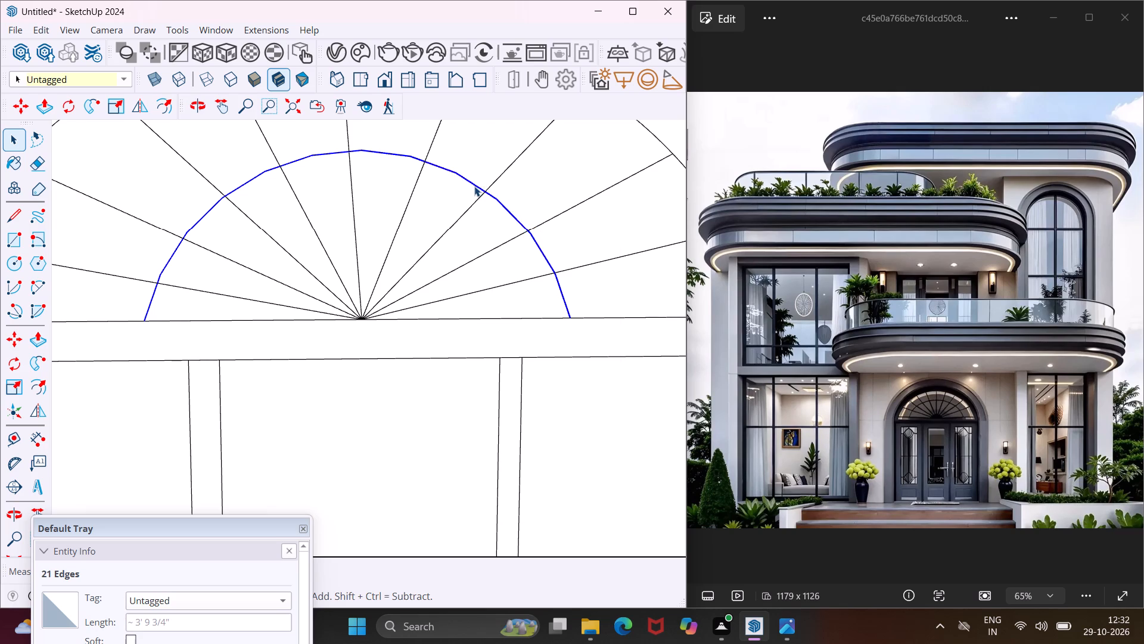
right_click(474, 186)
click(484, 192)
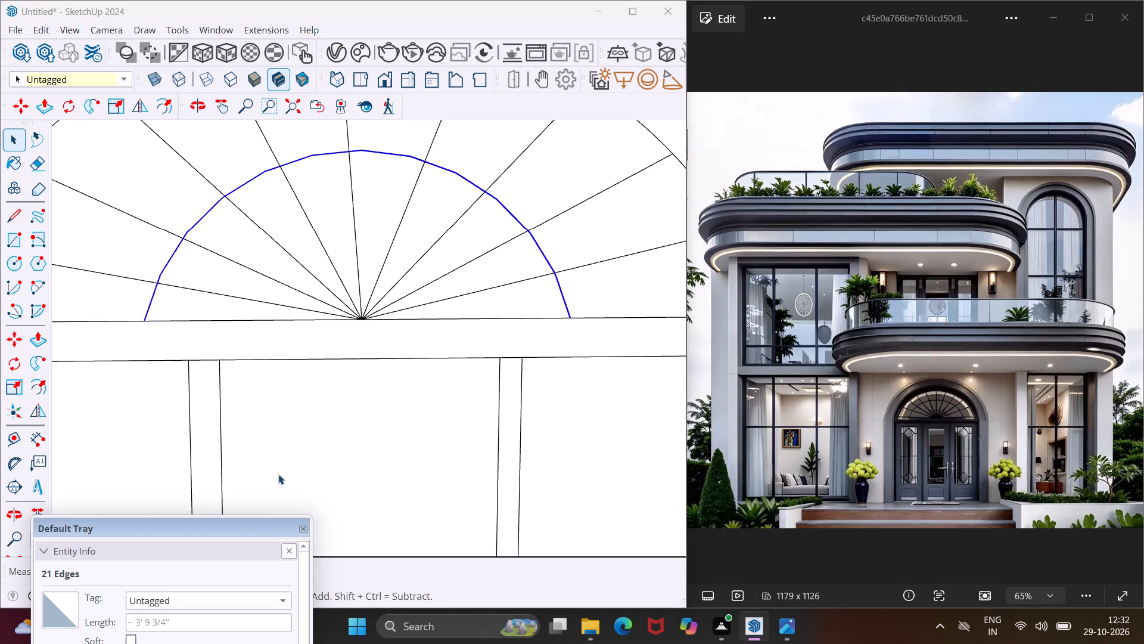
scroll(179, 577, down, 3)
scroll(178, 577, up, 2)
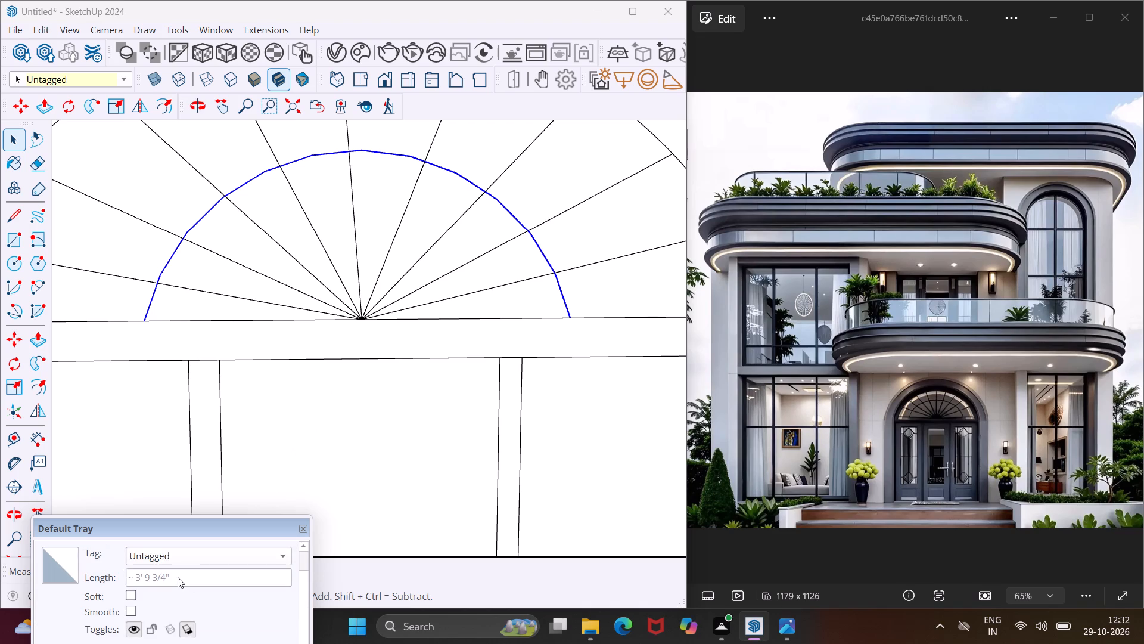
scroll(176, 573, down, 4)
scroll(176, 573, up, 5)
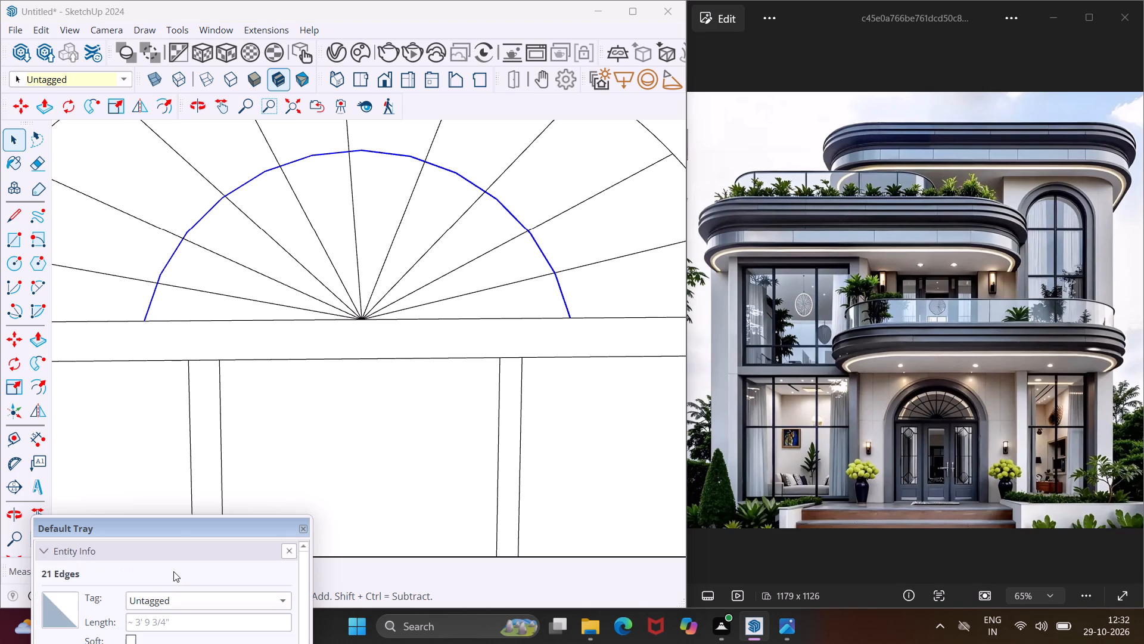
scroll(172, 571, up, 3)
scroll(172, 572, down, 1)
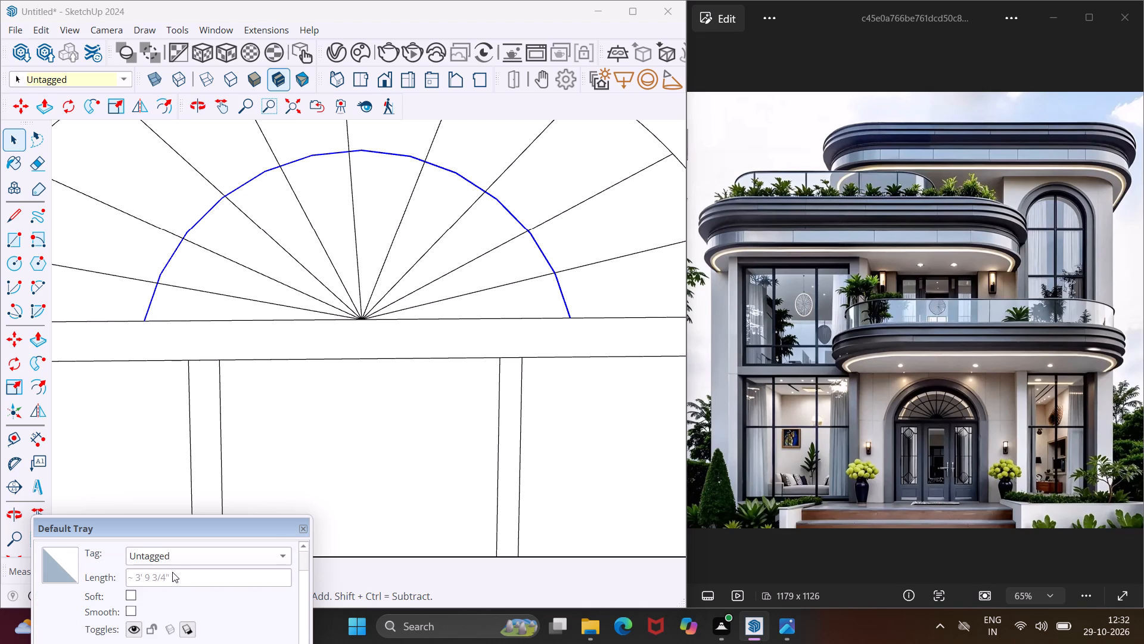
click(166, 577)
scroll(197, 262, down, 6)
scroll(292, 332, down, 8)
click(520, 226)
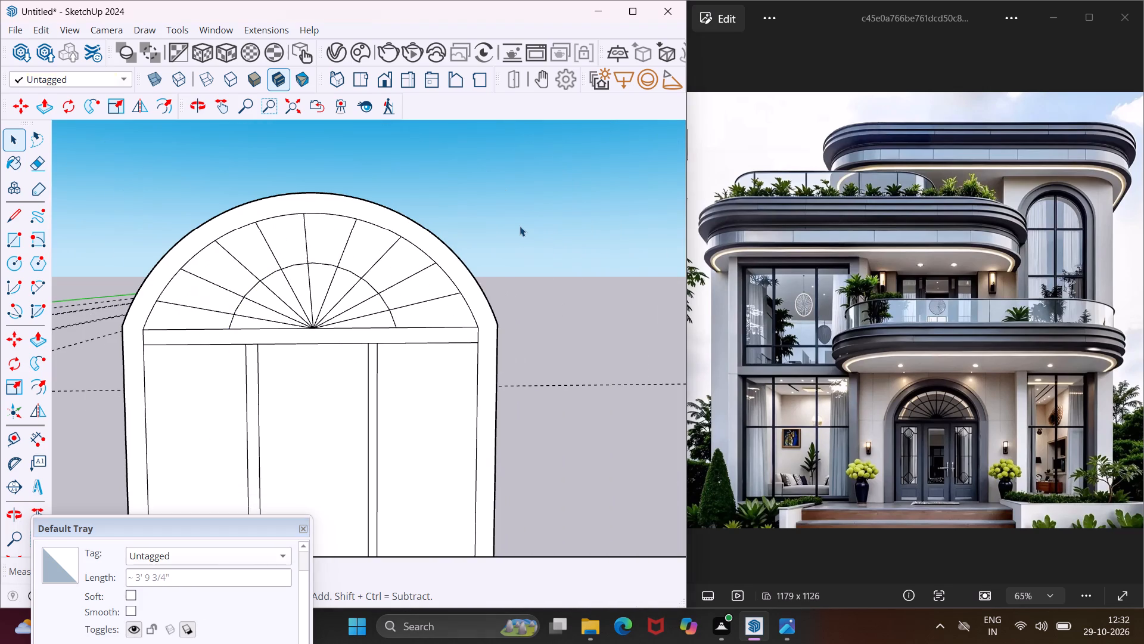
Push/Pull the arched door's outer frame face forward by a shallow depth so it projects from the fanlight and door panels.
scroll(443, 231, down, 5)
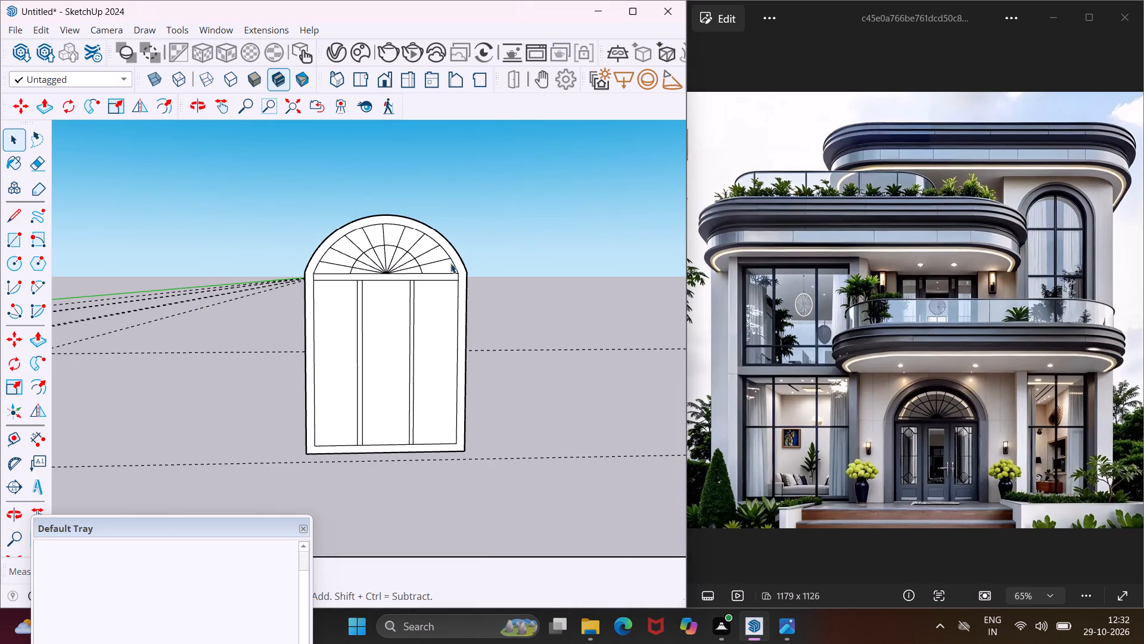
scroll(458, 289, up, 2)
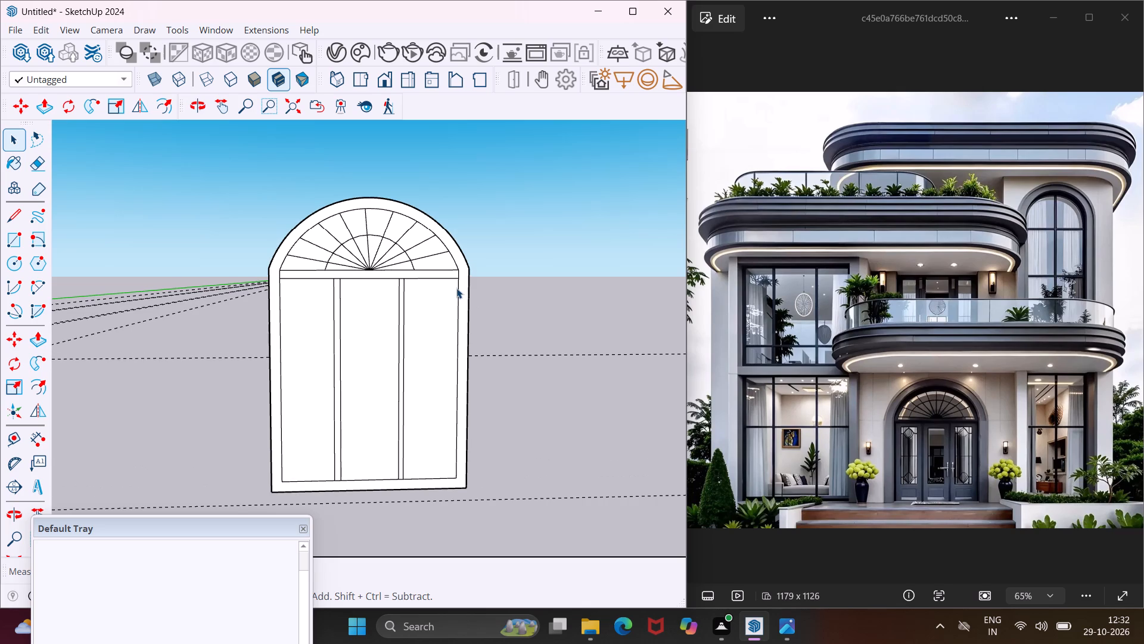
scroll(456, 288, up, 2)
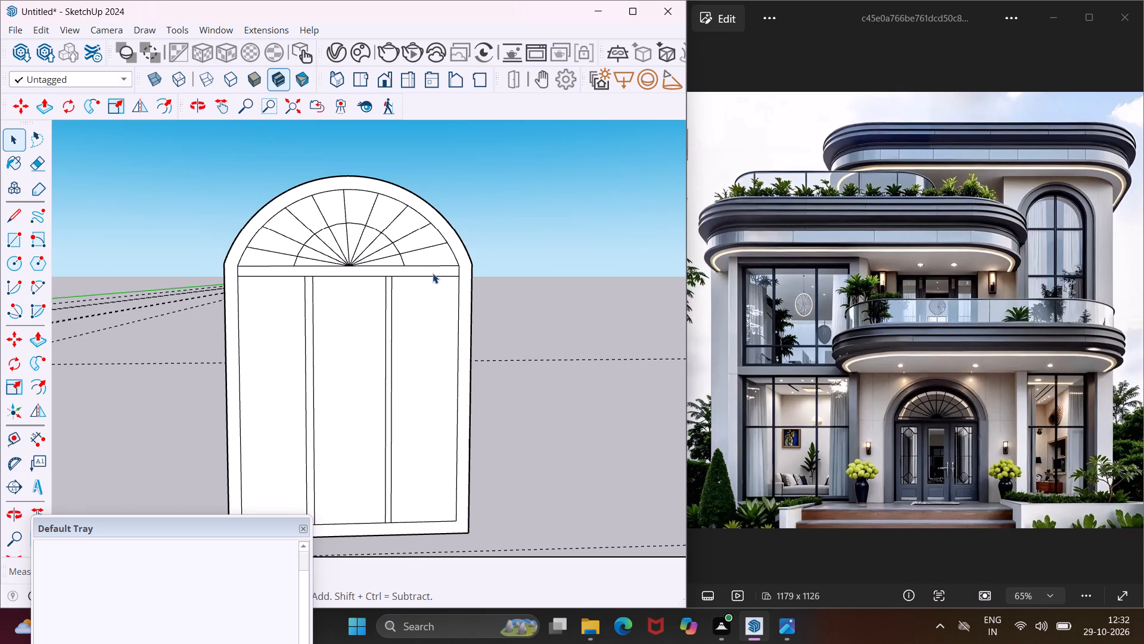
scroll(431, 273, down, 2)
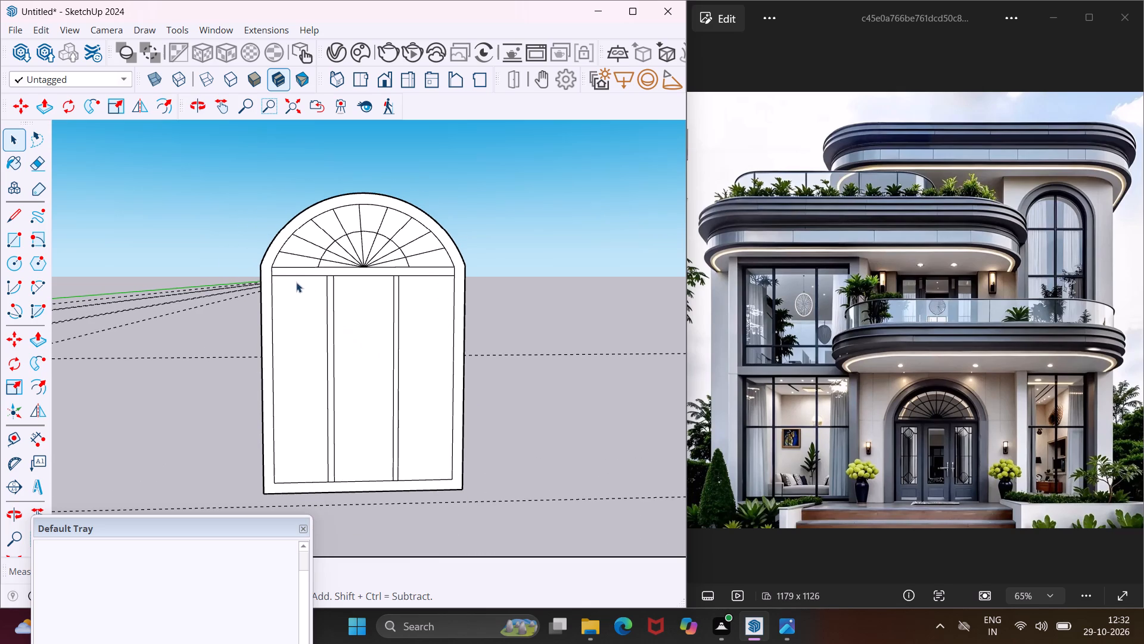
scroll(276, 240, up, 8)
click(285, 235)
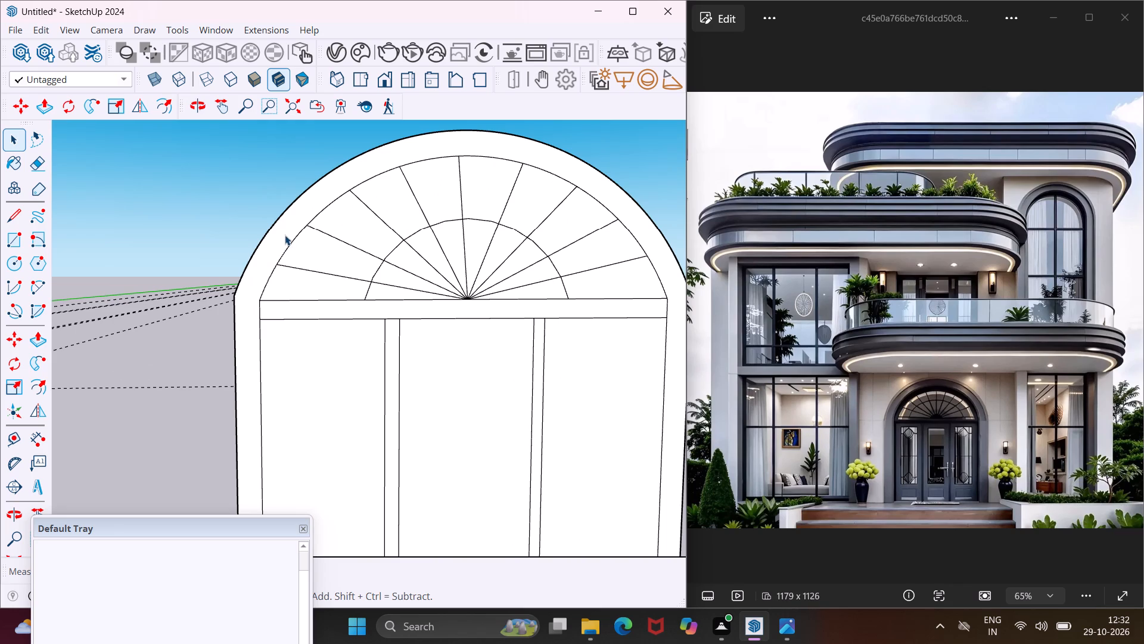
key(p)
click(284, 235)
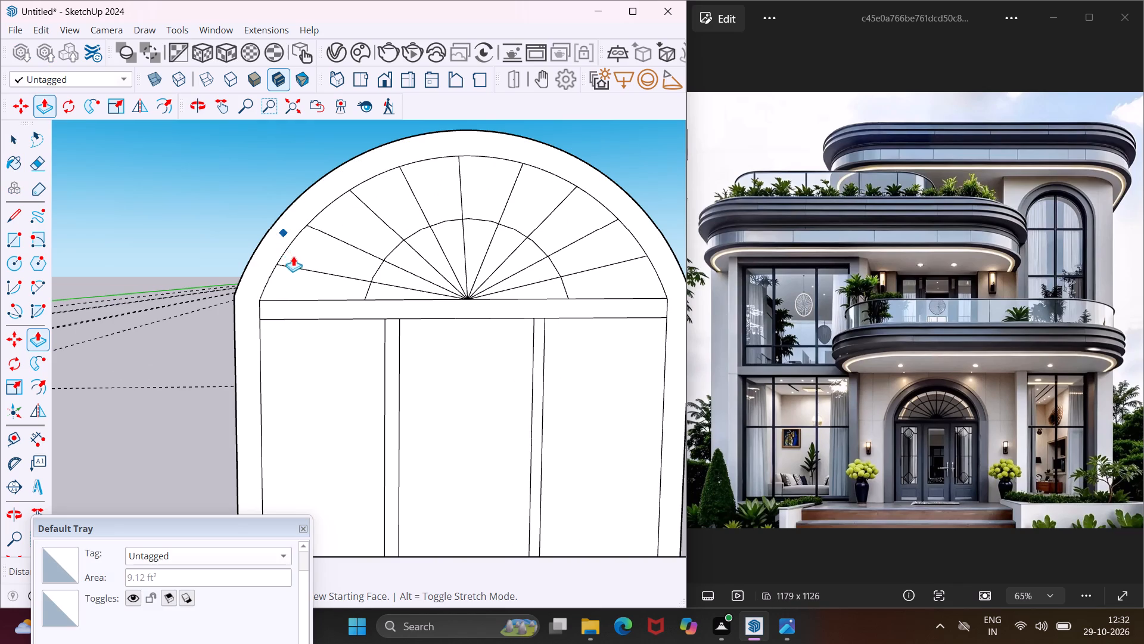
middle_drag(295, 265, 333, 287)
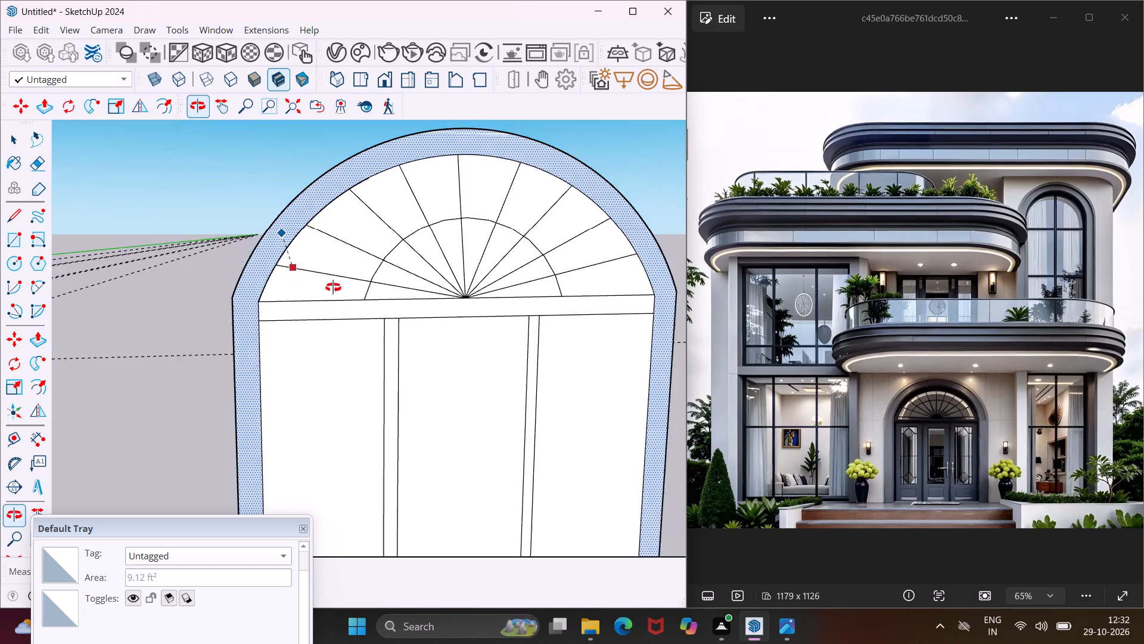
middle_drag(333, 287, 596, 304)
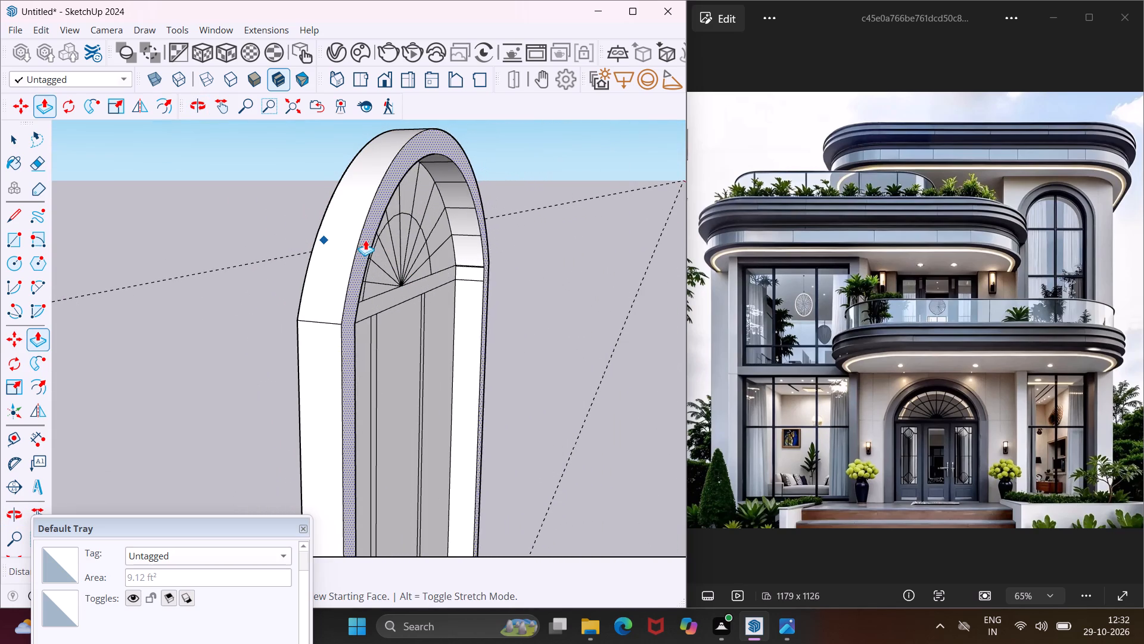
scroll(361, 236, up, 7)
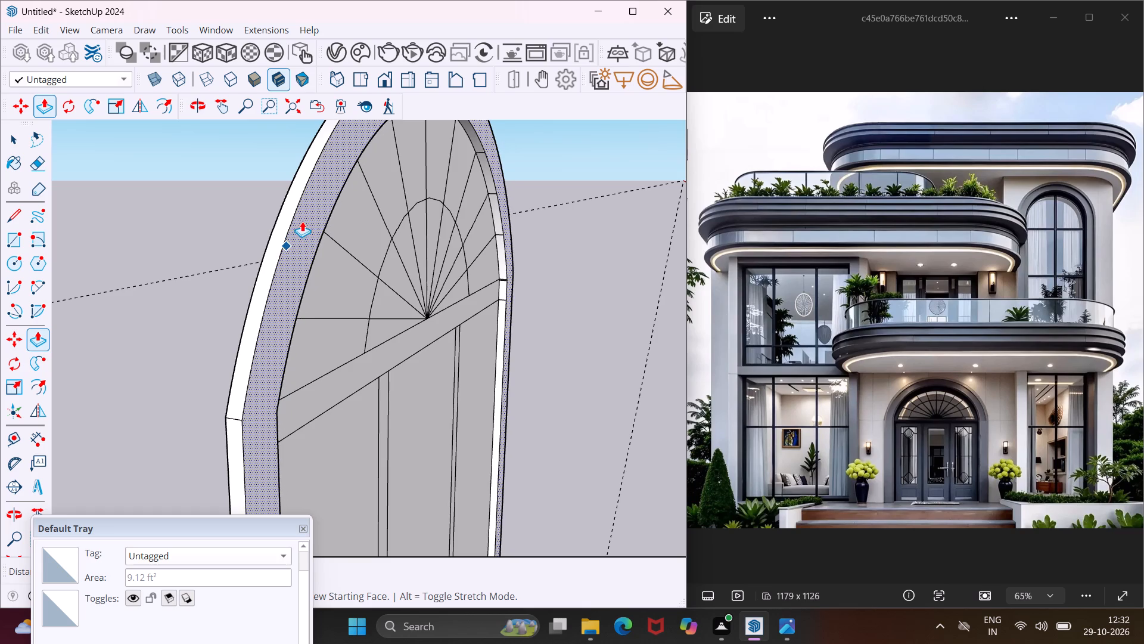
click(298, 218)
key(Escape)
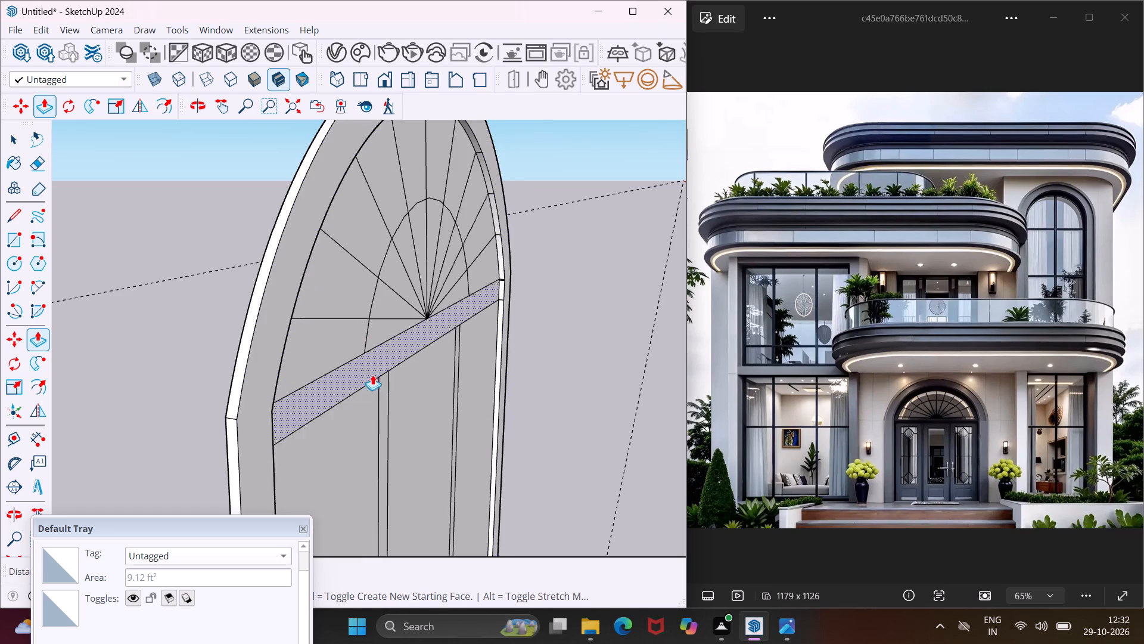
Push/Pull the crossbar below the fanlight forward by the same depth as the outer frame.
scroll(373, 375, up, 4)
double_click(369, 357)
middle_drag(405, 398, 321, 340)
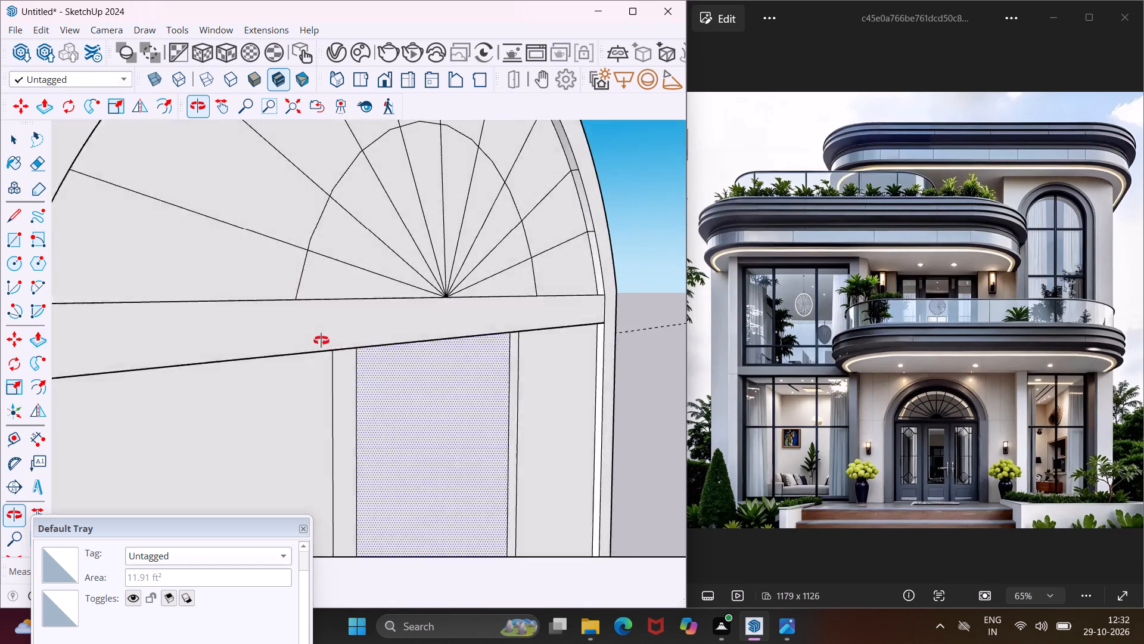
Push/Pull the two vertical mullions between the door panels forward by the same depth as the crossbar.
middle_drag(321, 340, 313, 330)
scroll(343, 373, up, 4)
double_click(327, 362)
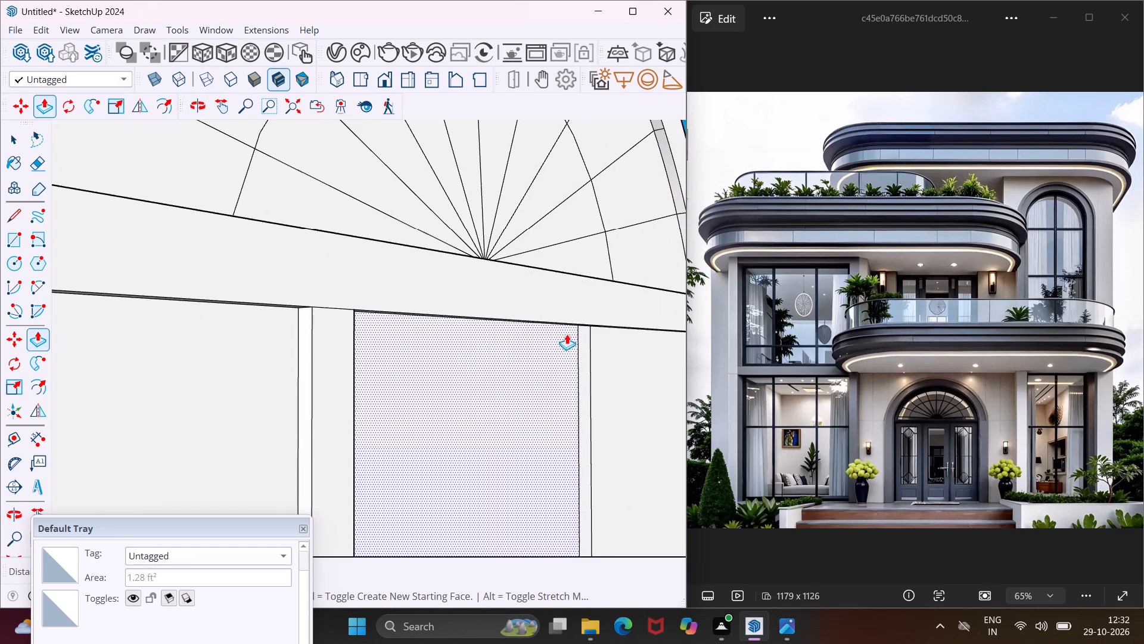
double_click(586, 345)
scroll(455, 296, down, 11)
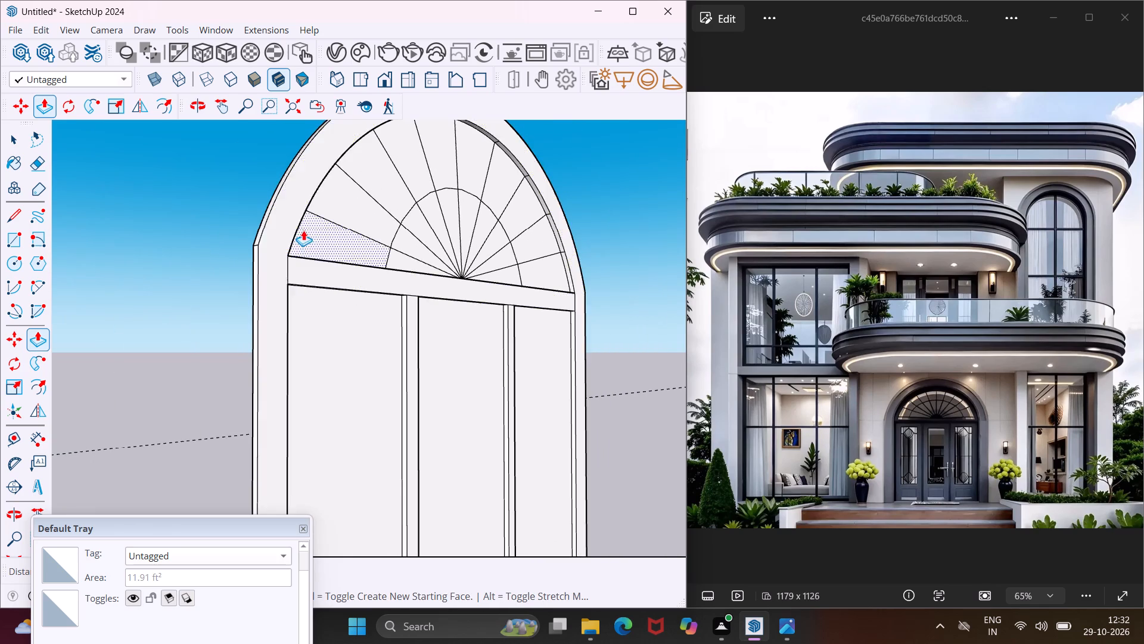
scroll(300, 230, down, 11)
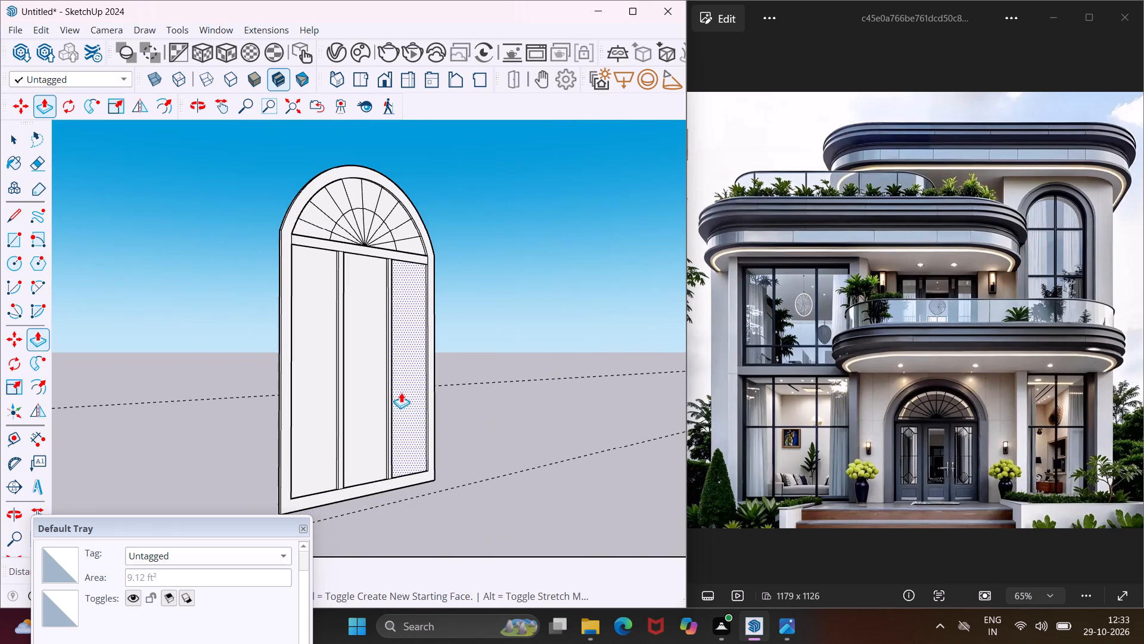
key(Escape)
key(space)
Paint the three tall door panels below the crossbar with the Mirror 02 material from Glass and Mirrors.
middle_drag(391, 408, 286, 400)
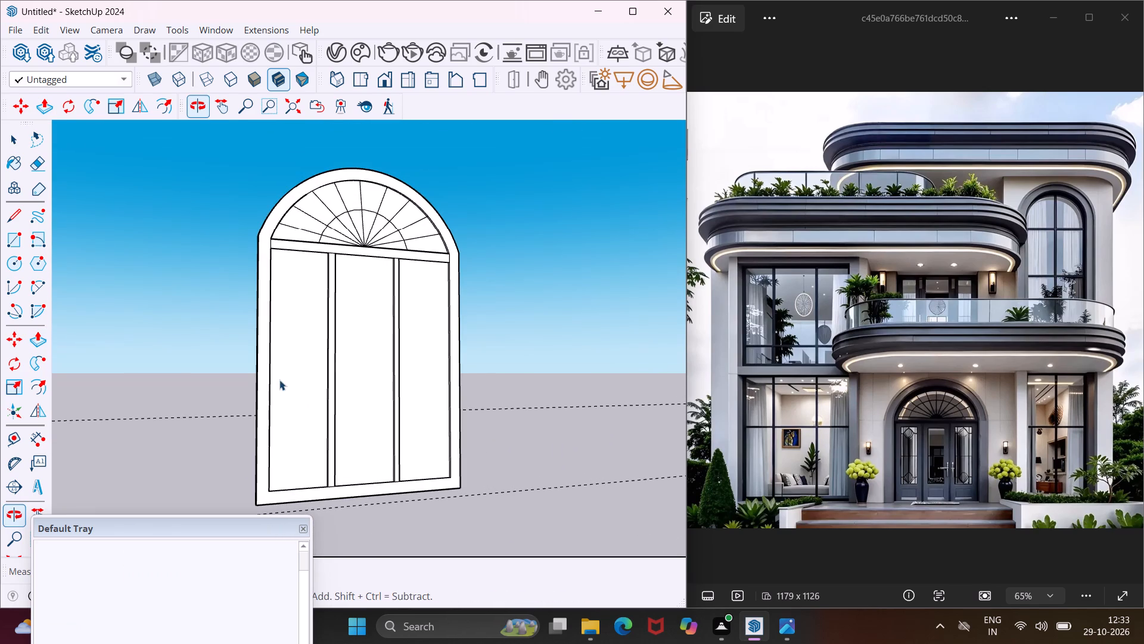
drag(128, 530, 128, 518)
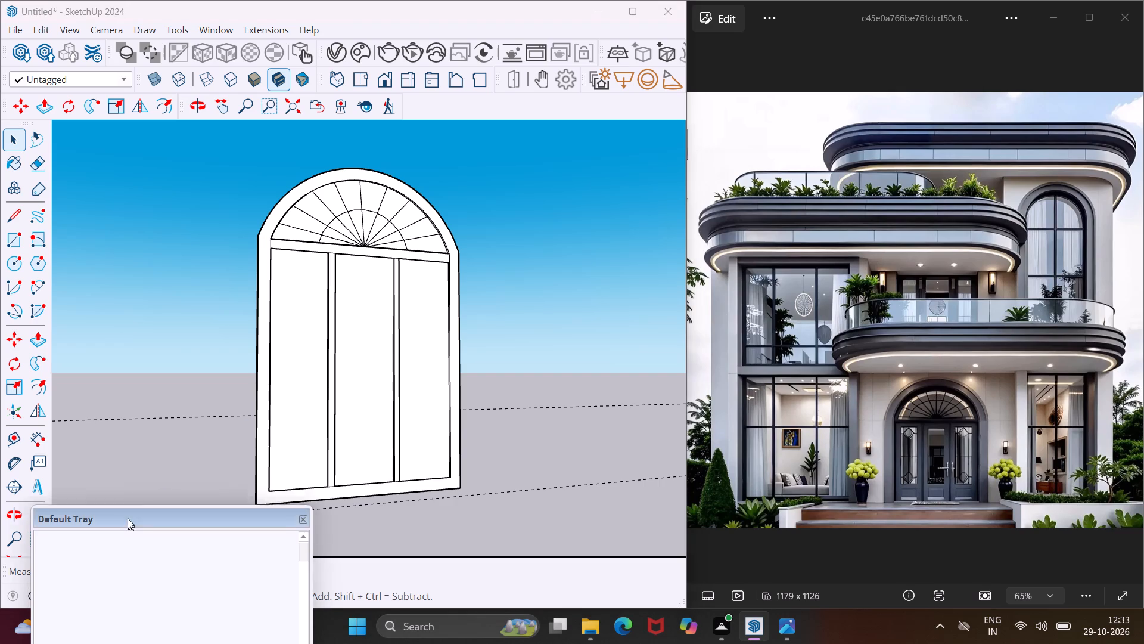
drag(128, 518, 136, 215)
click(112, 530)
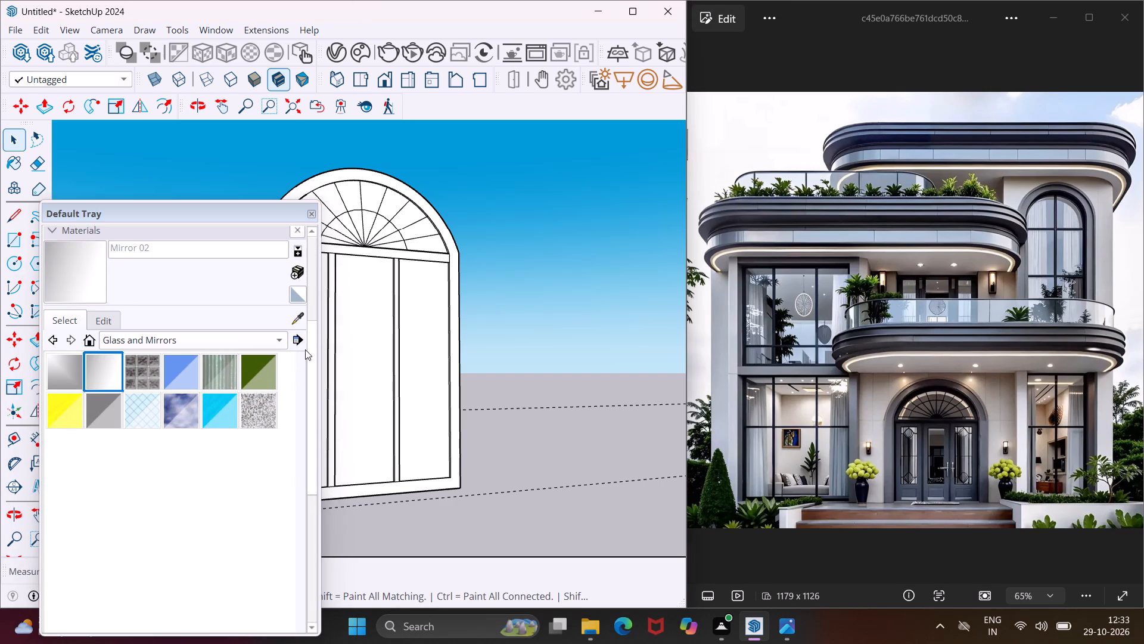
scroll(388, 287, down, 5)
scroll(338, 290, up, 4)
click(338, 289)
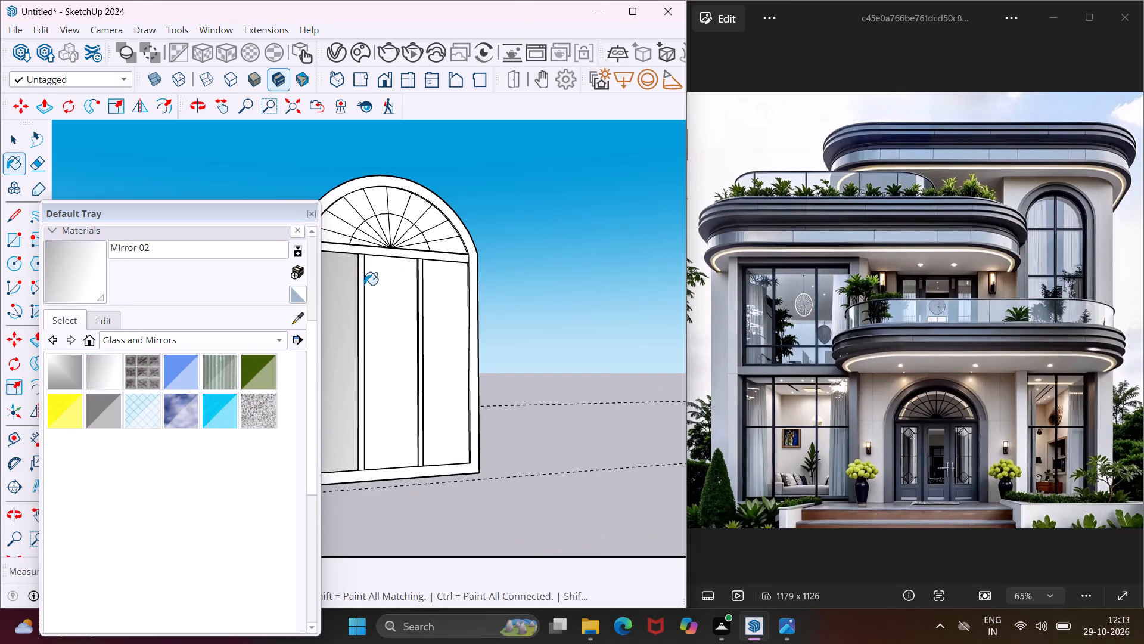
click(386, 288)
click(441, 284)
Paint the central and right-hand fanlight segments, inside and outside the inner arc, with Mirror 02.
scroll(366, 213, up, 5)
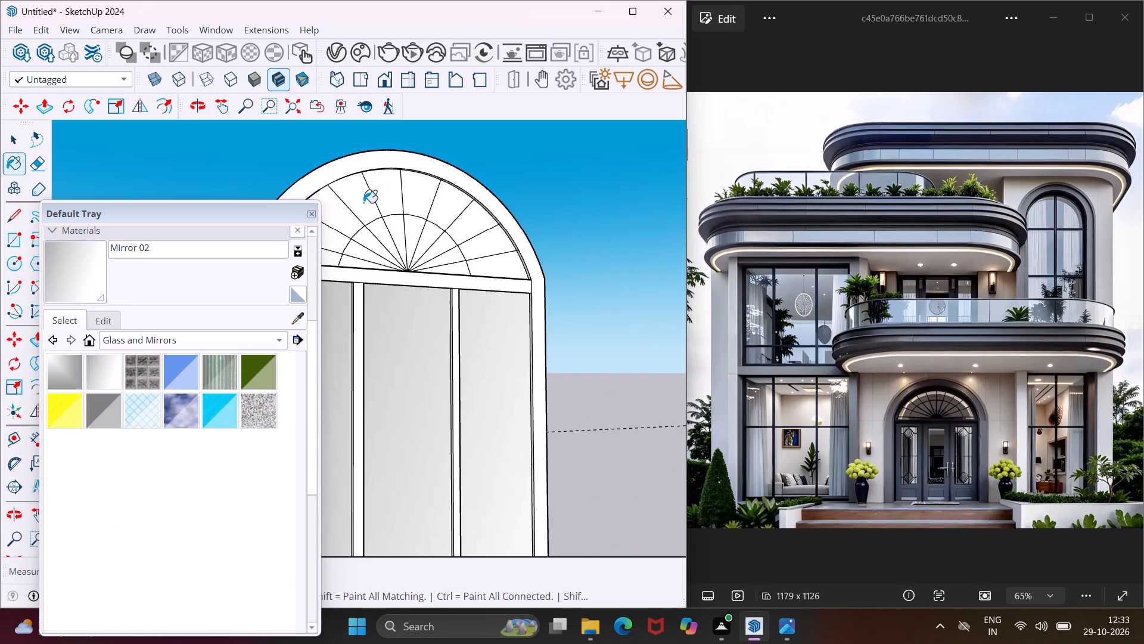
scroll(365, 202, up, 4)
click(365, 192)
click(396, 191)
click(391, 251)
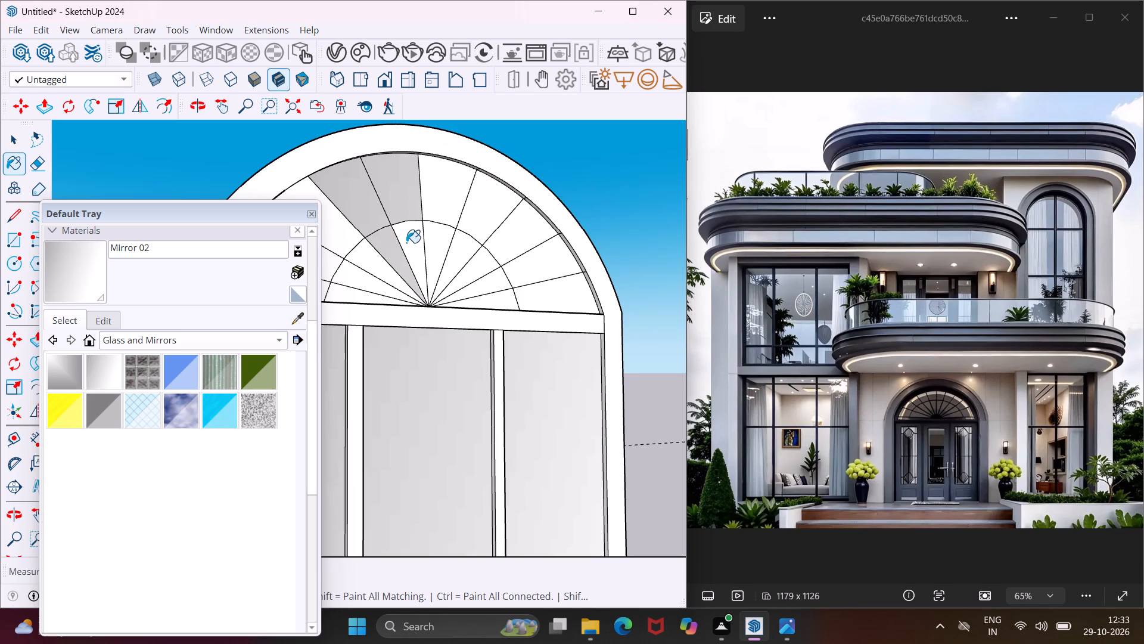
click(408, 236)
click(439, 206)
click(438, 237)
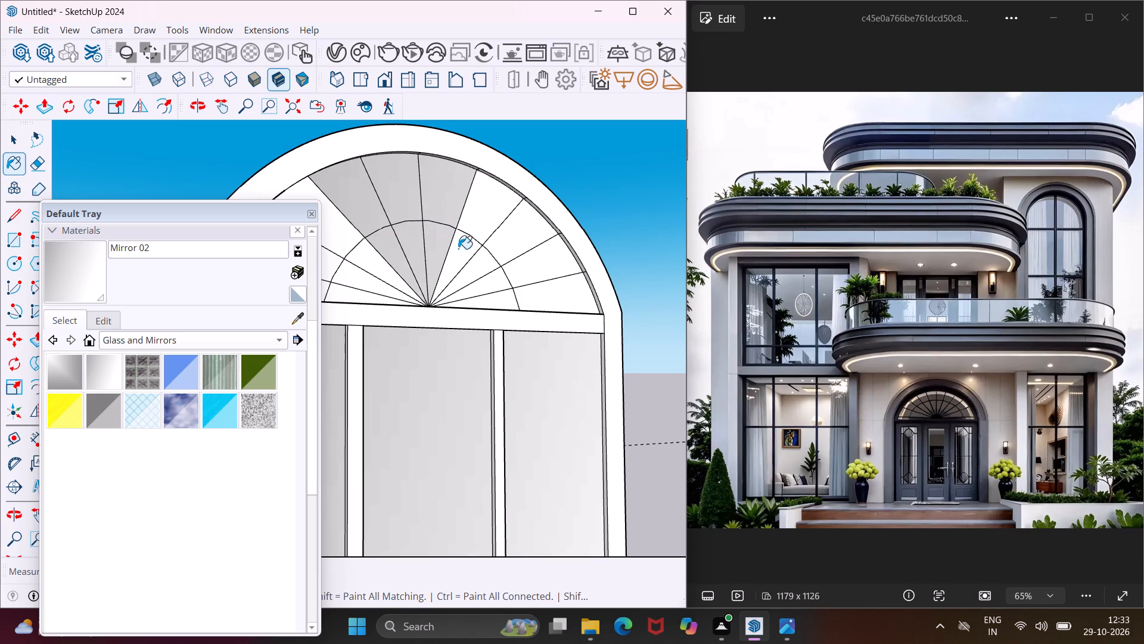
click(458, 249)
click(467, 225)
click(477, 268)
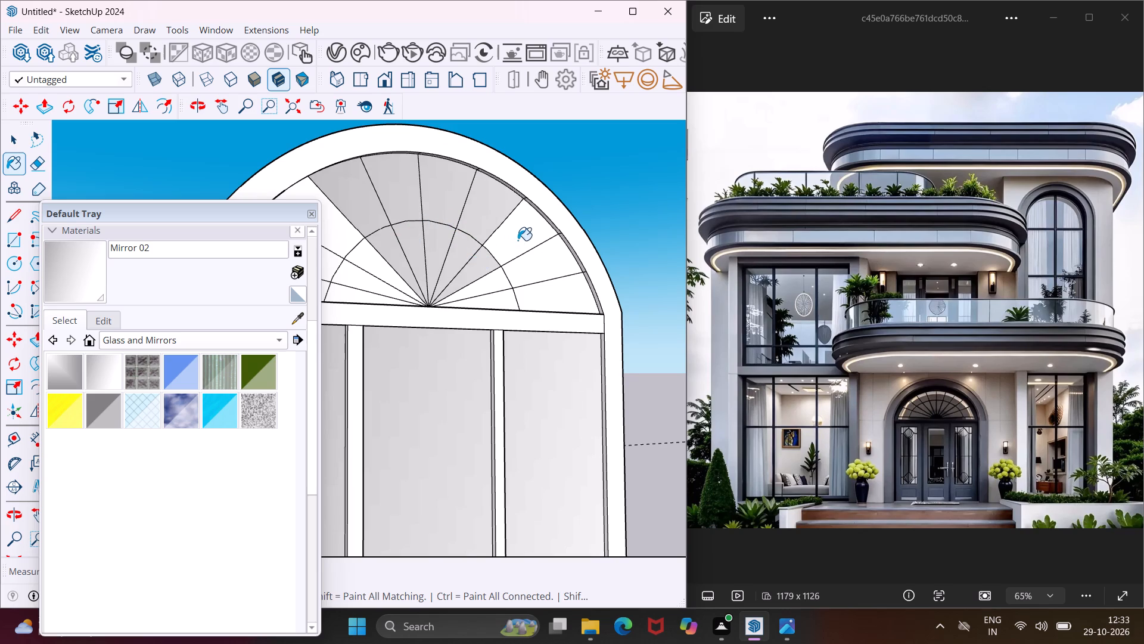
click(518, 239)
click(549, 265)
click(489, 287)
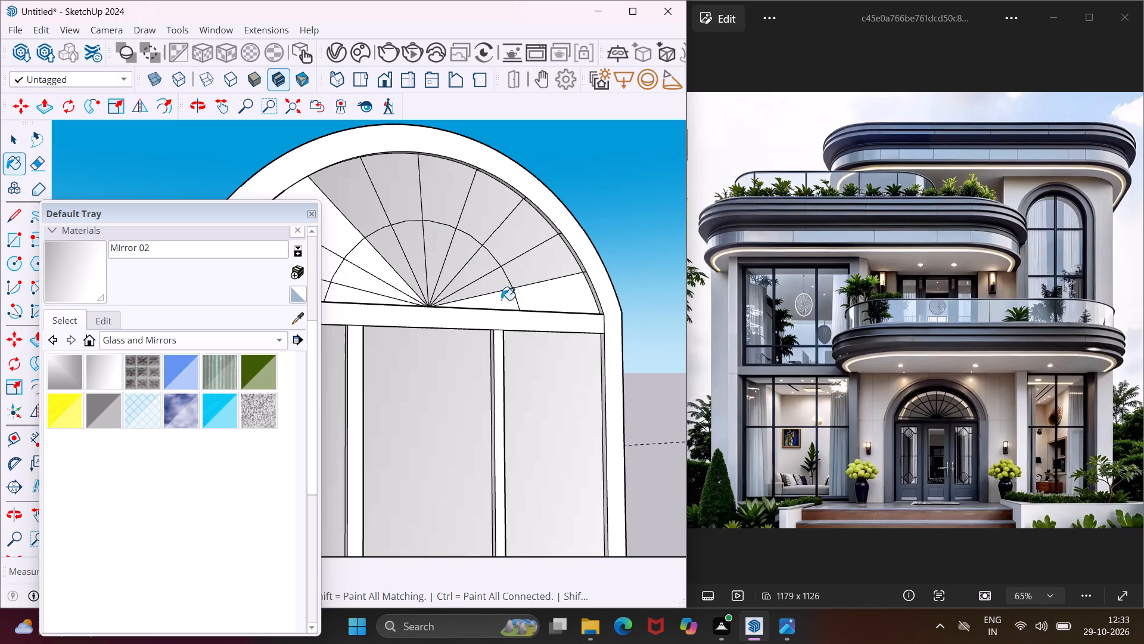
click(501, 300)
click(531, 295)
Paint the remaining left-hand fanlight segments, inside and outside the inner arc, with Mirror 02.
scroll(507, 262, down, 4)
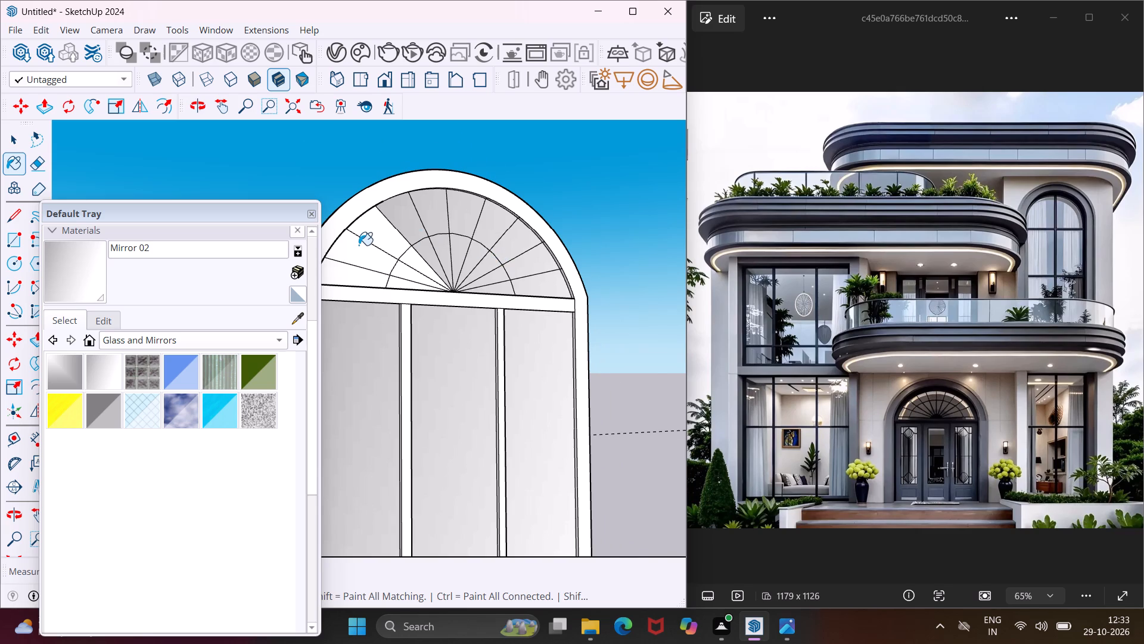
scroll(358, 245, up, 3)
click(350, 239)
click(439, 265)
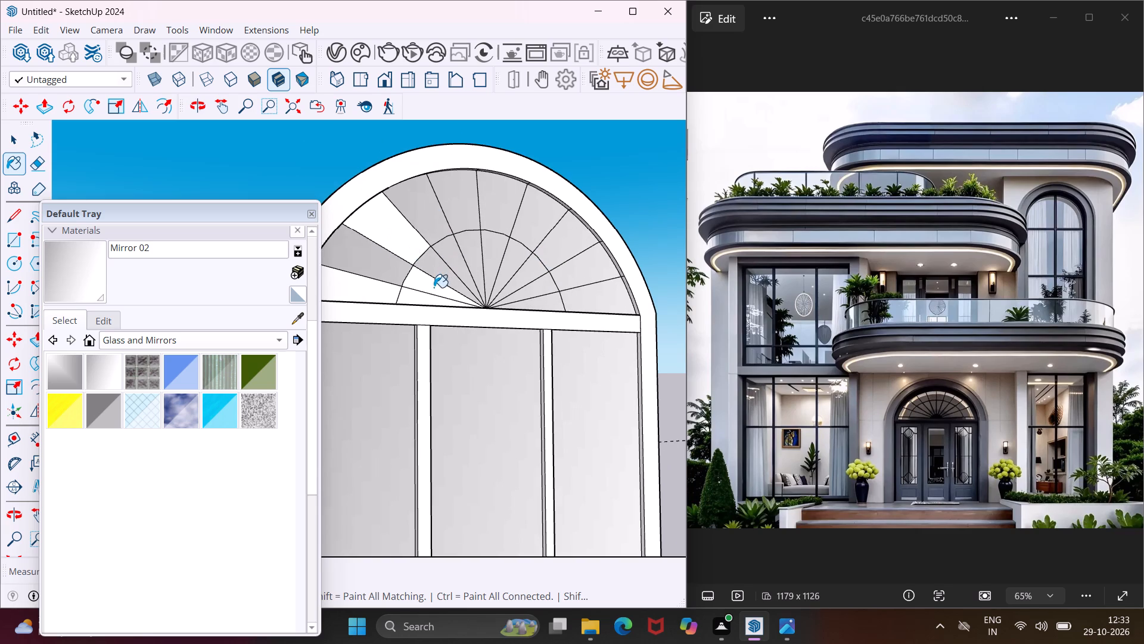
click(434, 287)
click(405, 244)
click(376, 293)
click(416, 304)
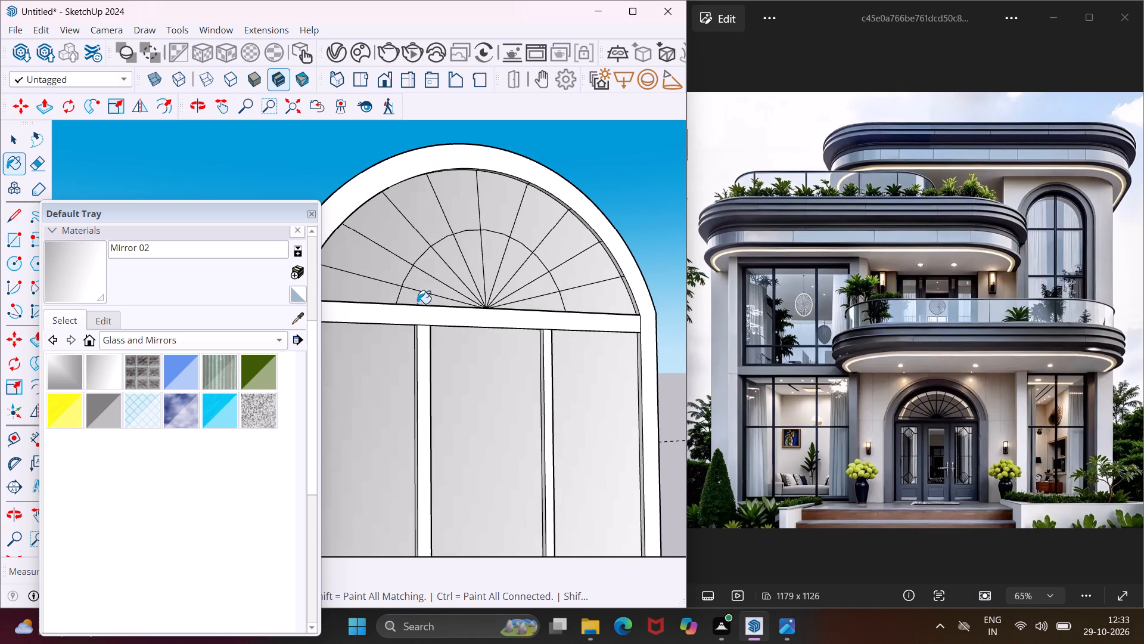
Paint the front face of the door's arched outer frame with Color M07 from the Colors collection.
scroll(415, 257, down, 5)
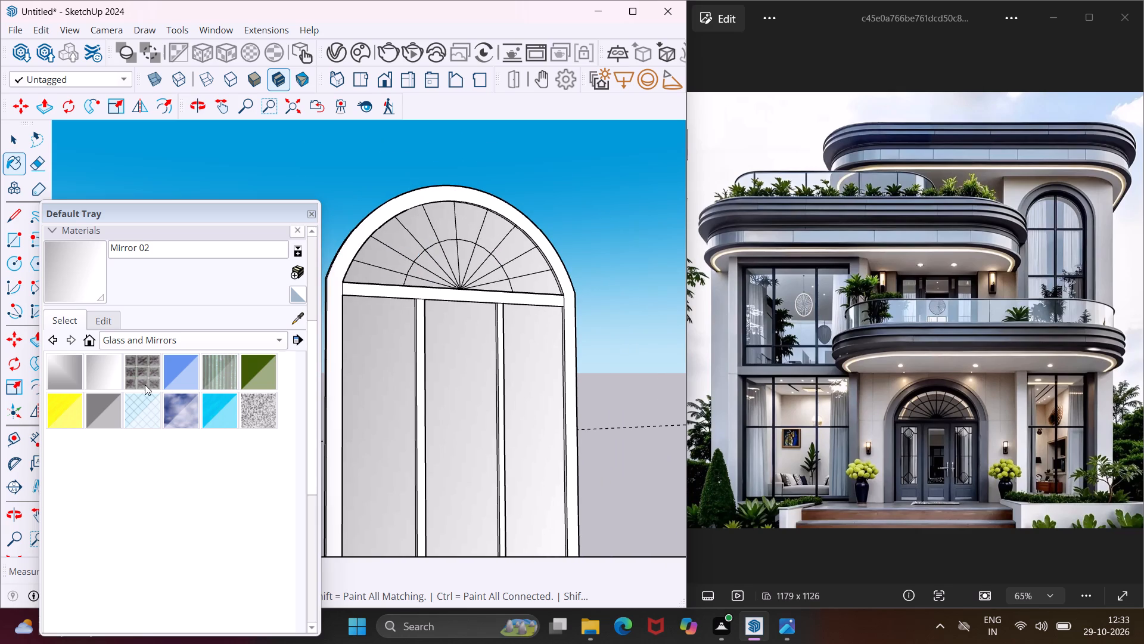
click(179, 339)
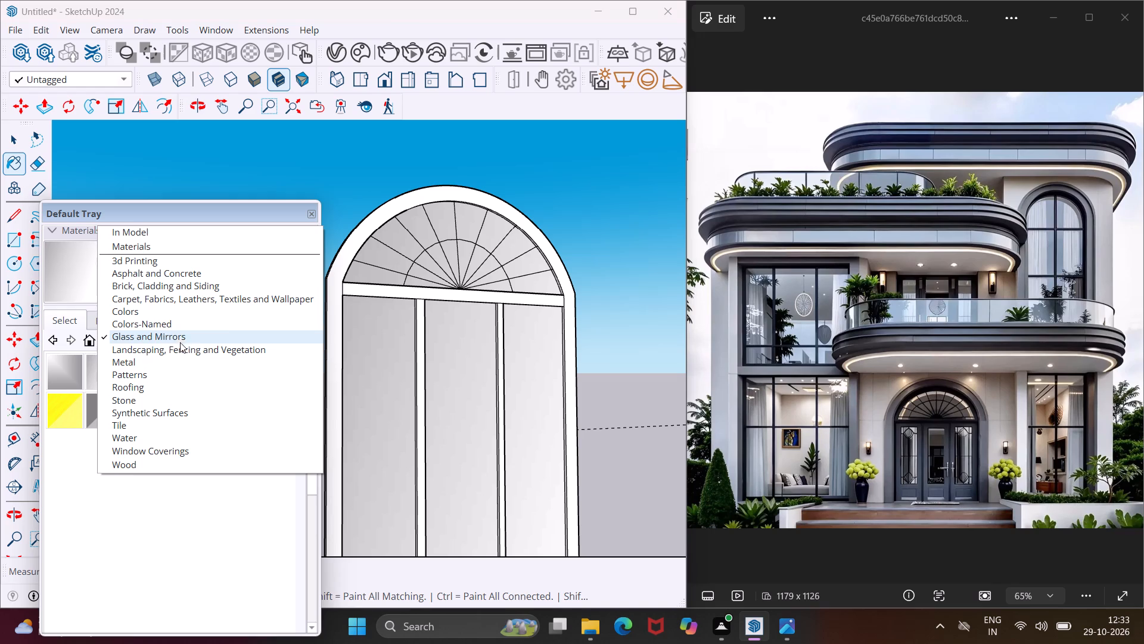
click(174, 312)
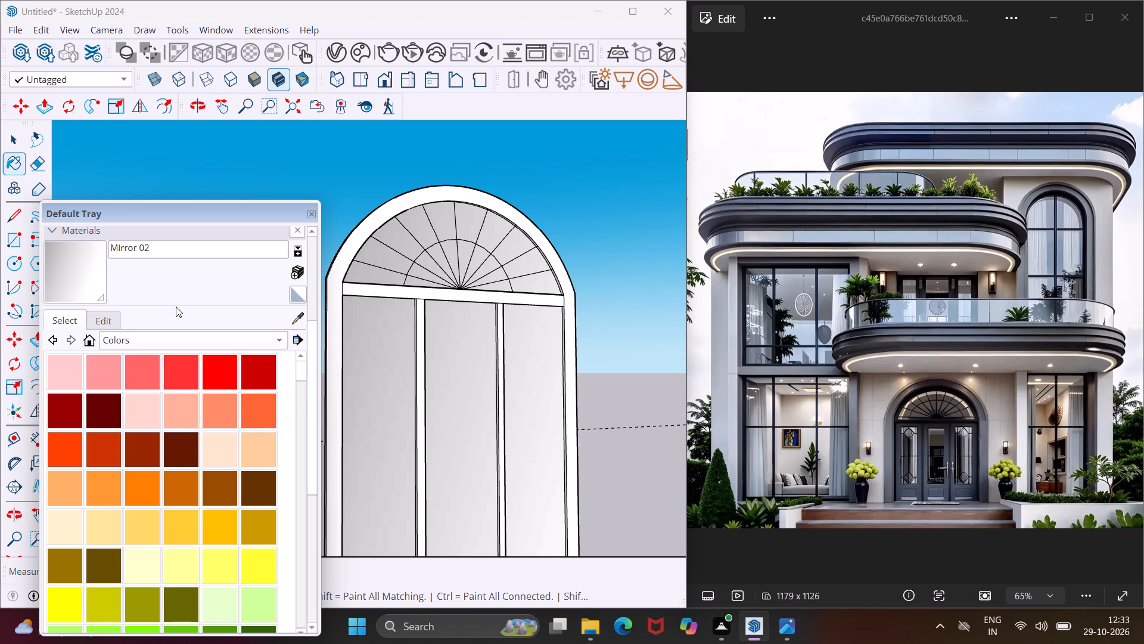
scroll(121, 501, down, 5)
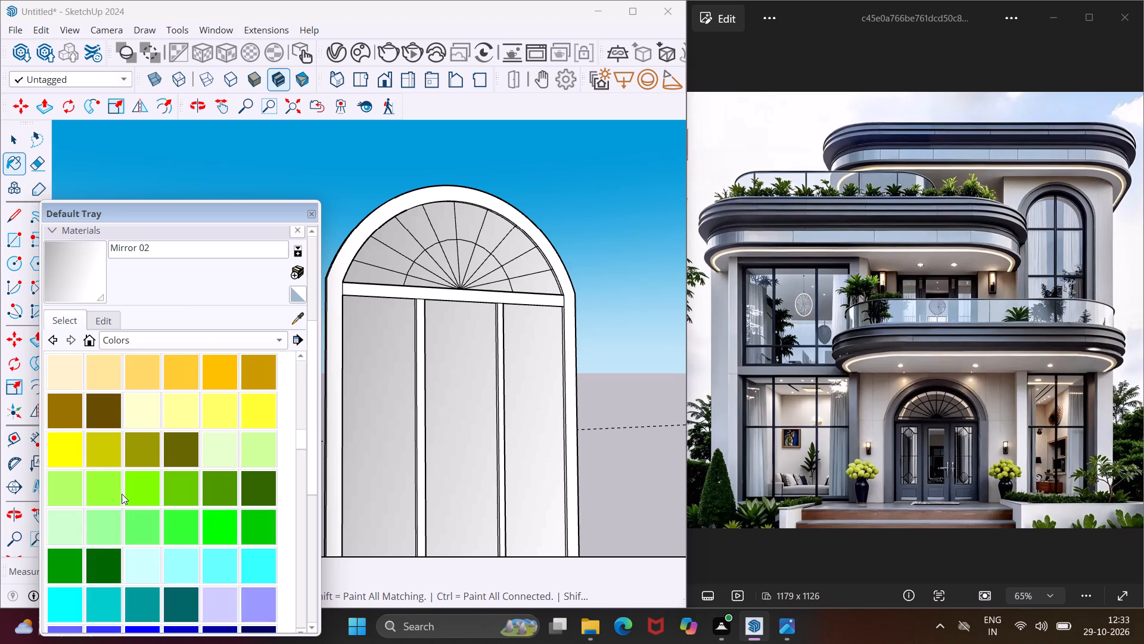
scroll(122, 494, down, 9)
click(108, 519)
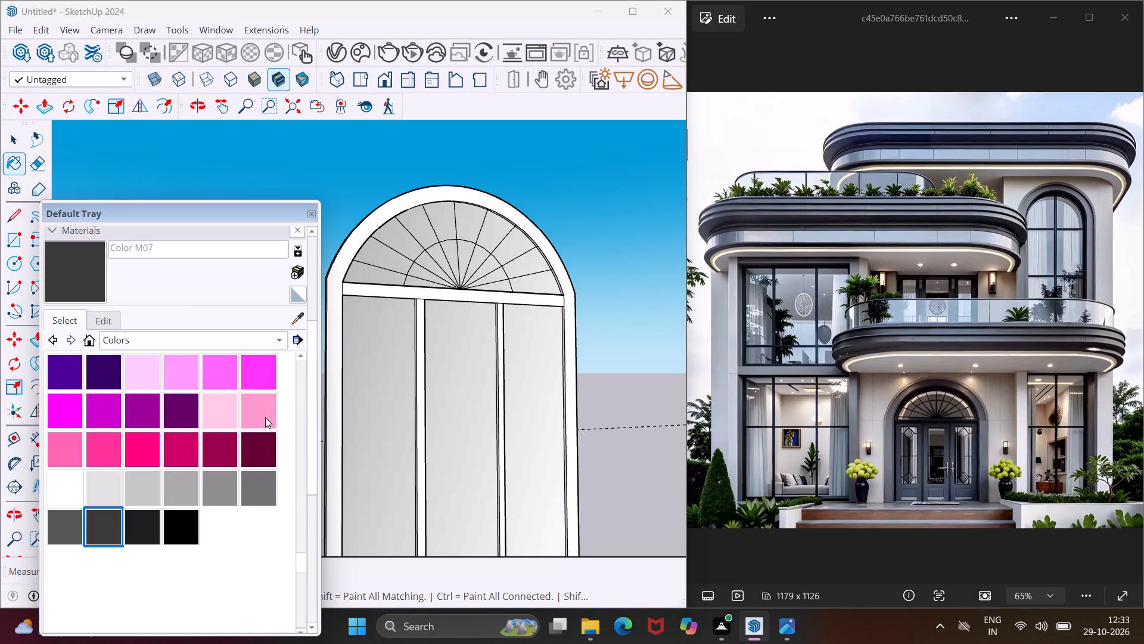
scroll(346, 258, up, 9)
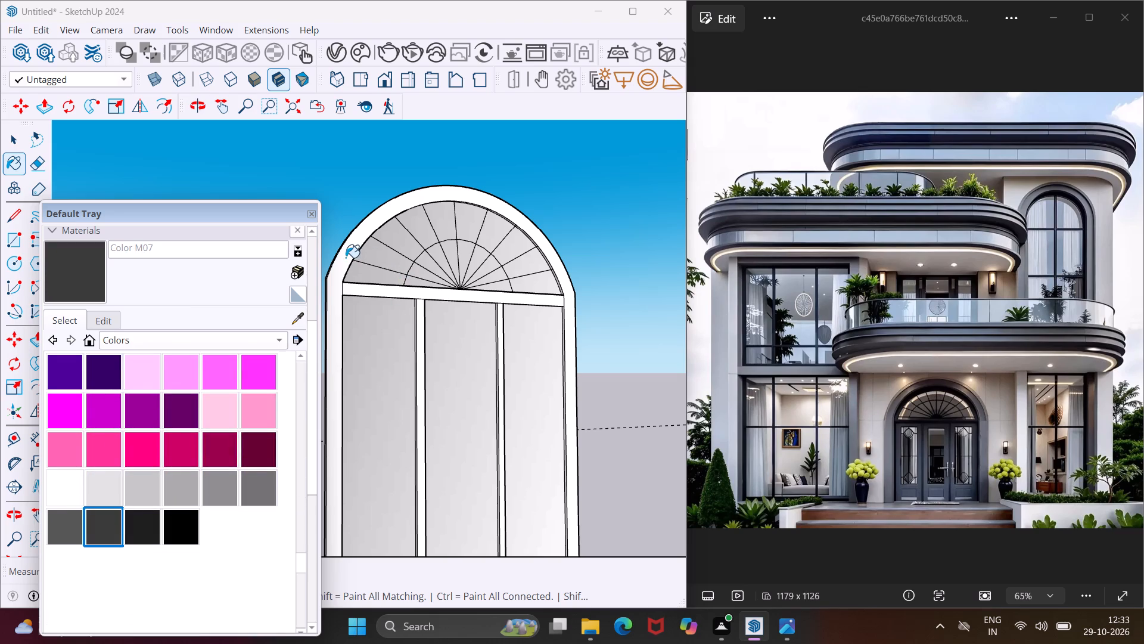
scroll(346, 258, up, 3)
click(346, 258)
Paint the front faces of the crossbar and both vertical mullions with Color M07.
scroll(371, 314, up, 3)
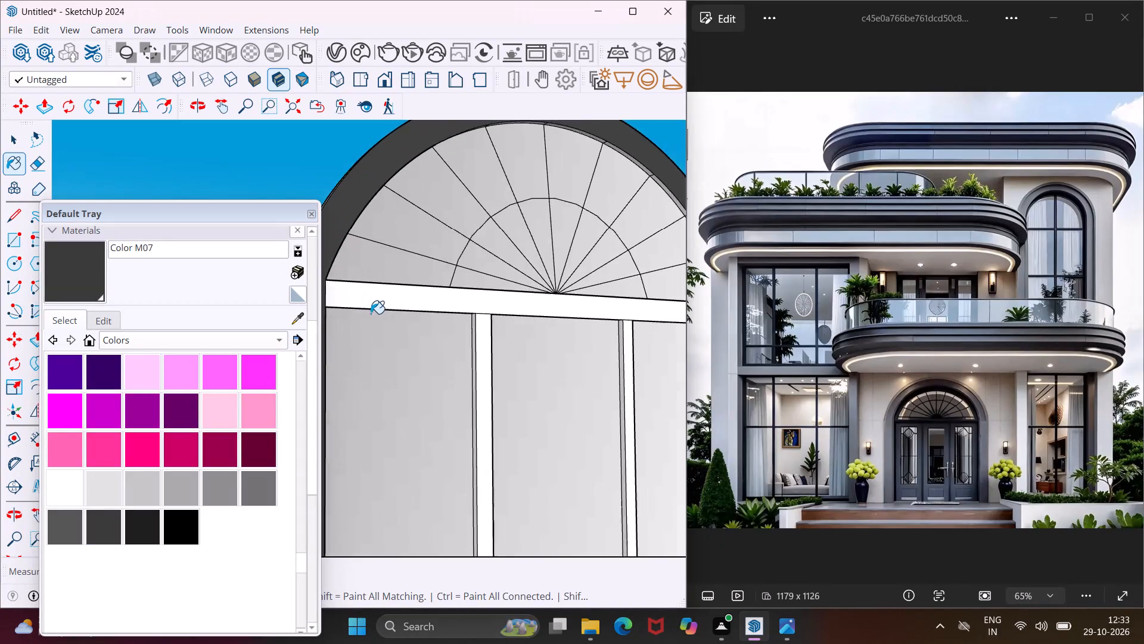
scroll(371, 314, up, 2)
click(425, 305)
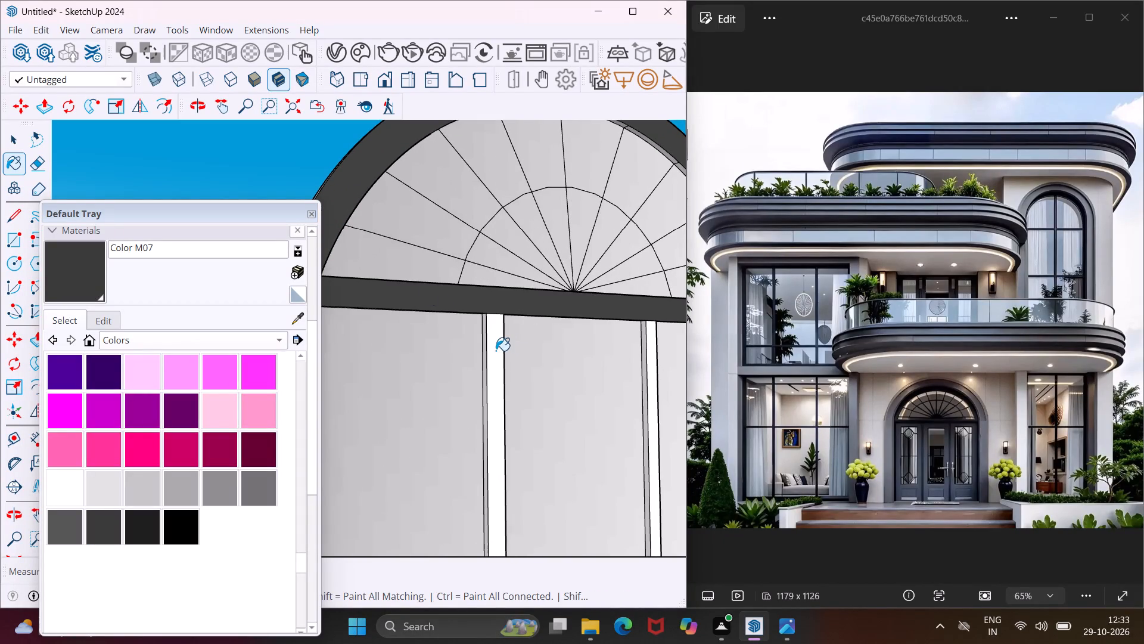
click(494, 345)
scroll(462, 273, down, 4)
scroll(610, 318, up, 4)
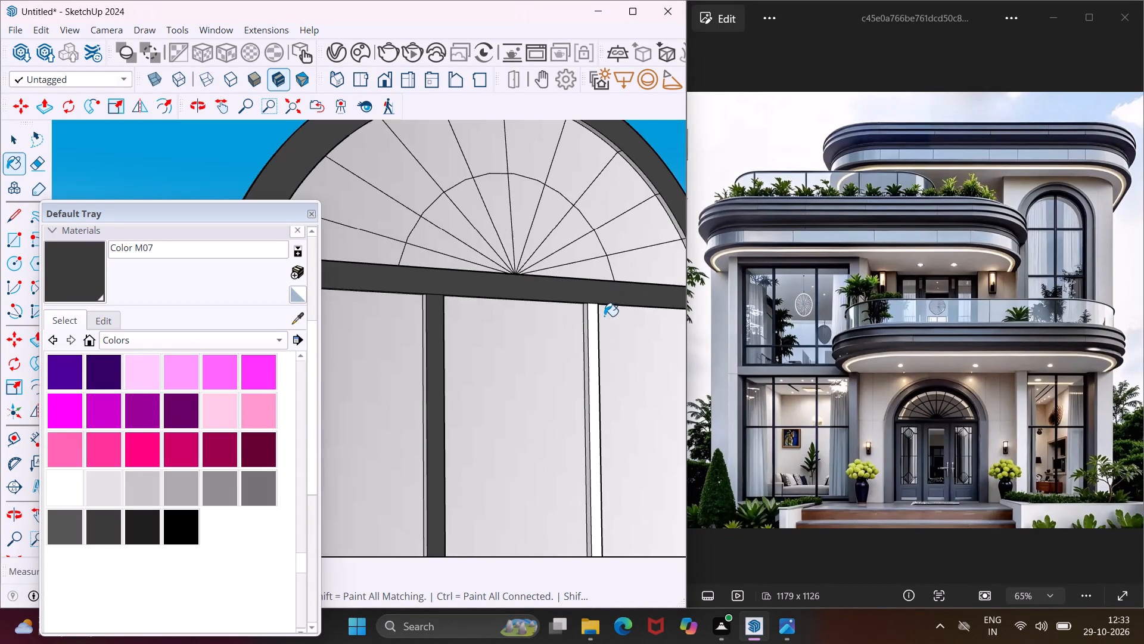
scroll(604, 316, up, 2)
click(592, 313)
Paint the arched frame's inner edge faces on the right and outer edge faces on the left with Color M07.
scroll(577, 317, down, 5)
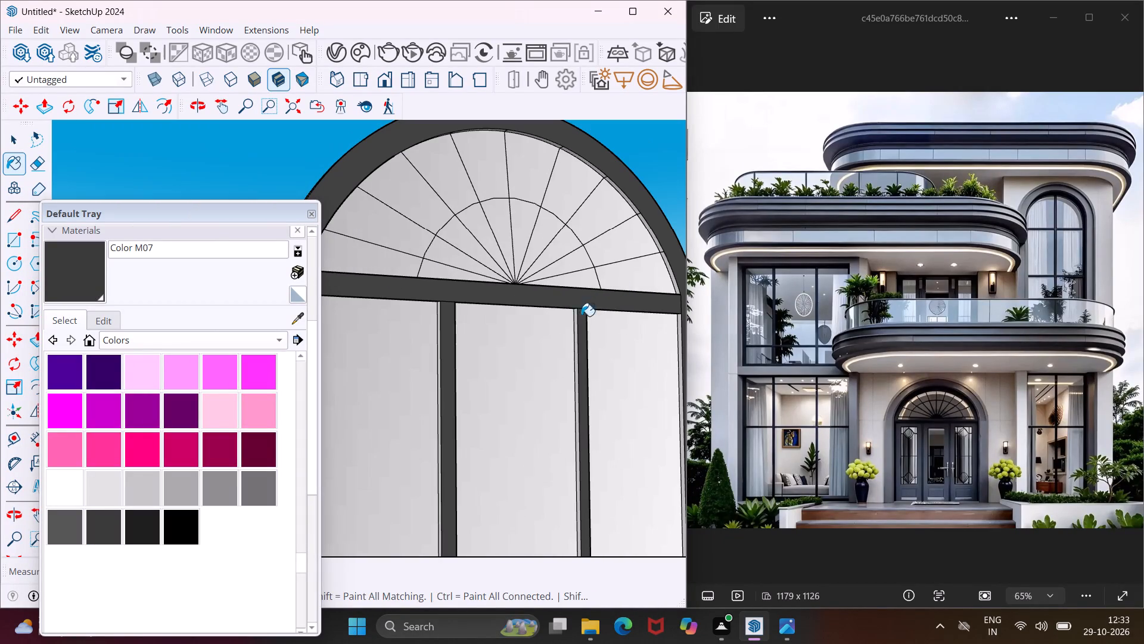
scroll(661, 252, up, 10)
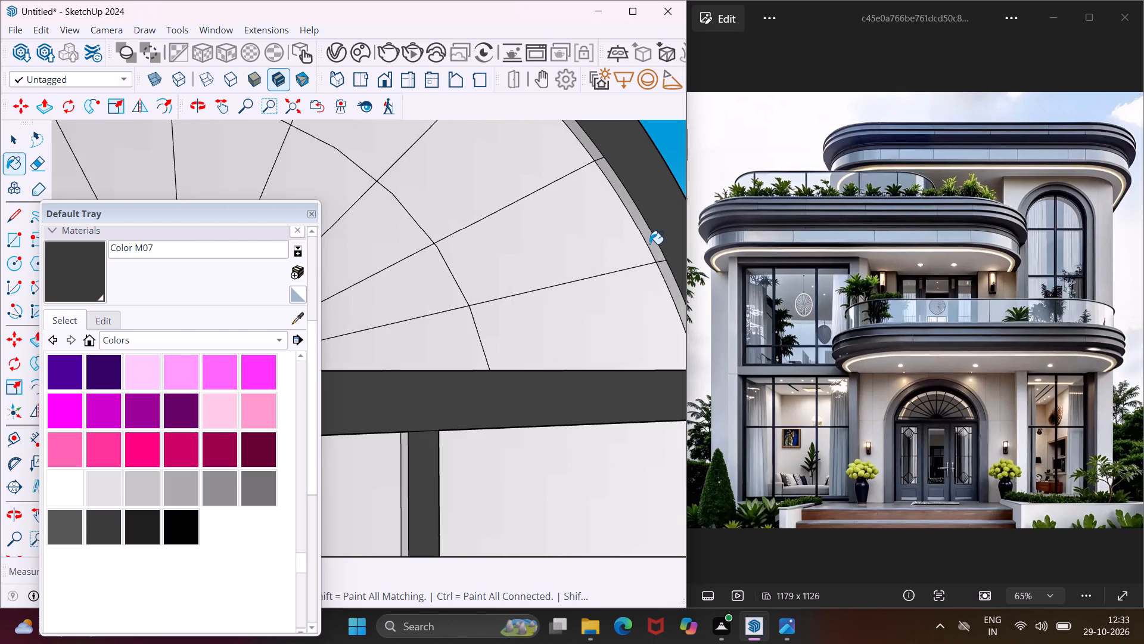
click(648, 244)
click(664, 276)
scroll(649, 249, down, 3)
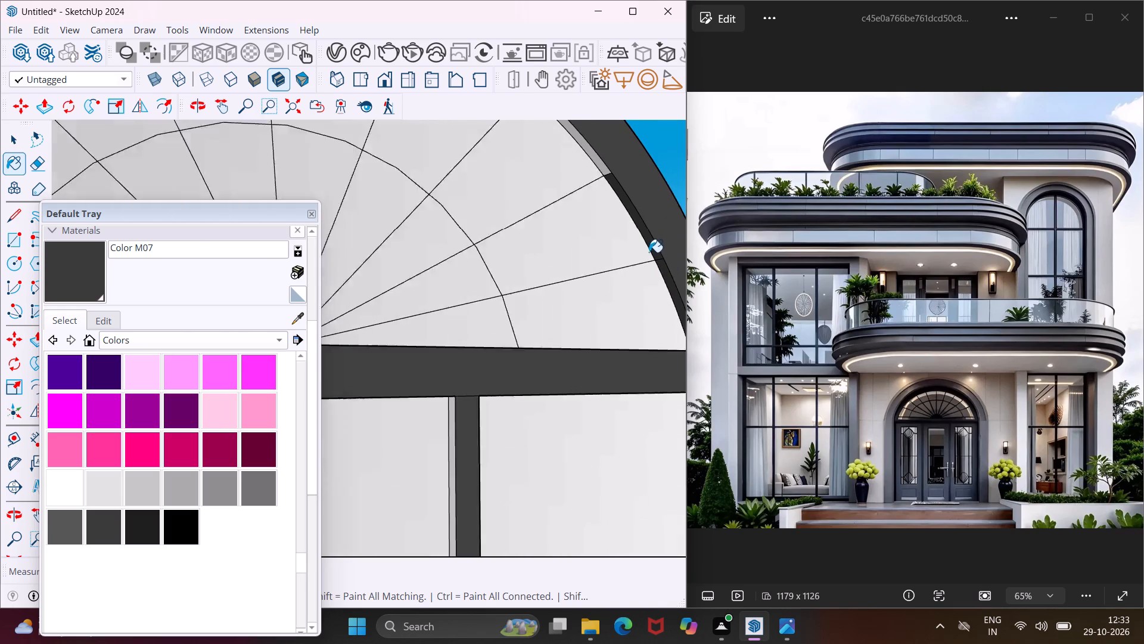
scroll(649, 252, down, 7)
scroll(593, 246, down, 5)
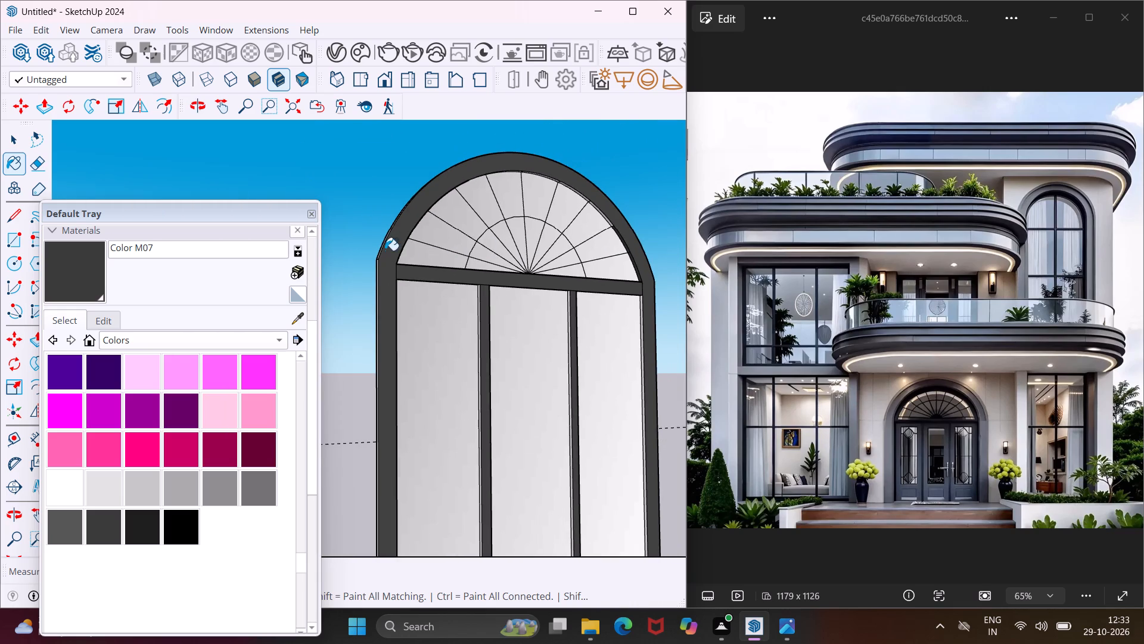
scroll(378, 245, up, 4)
click(420, 267)
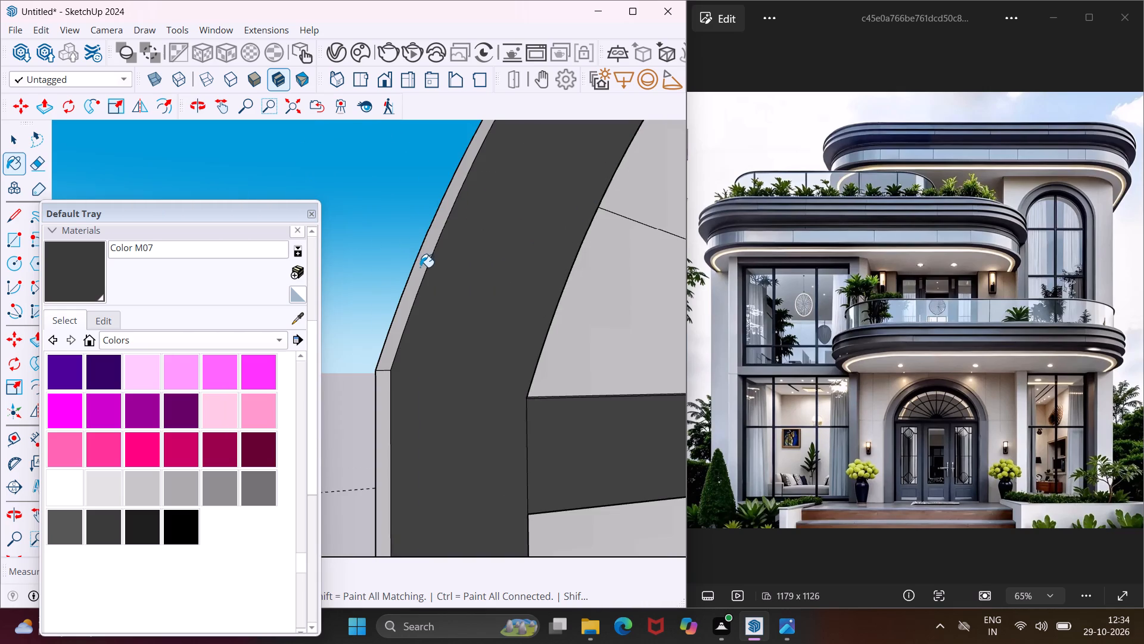
click(387, 397)
Paint the left side face of the left vertical mullion with Color M07.
scroll(400, 342, down, 5)
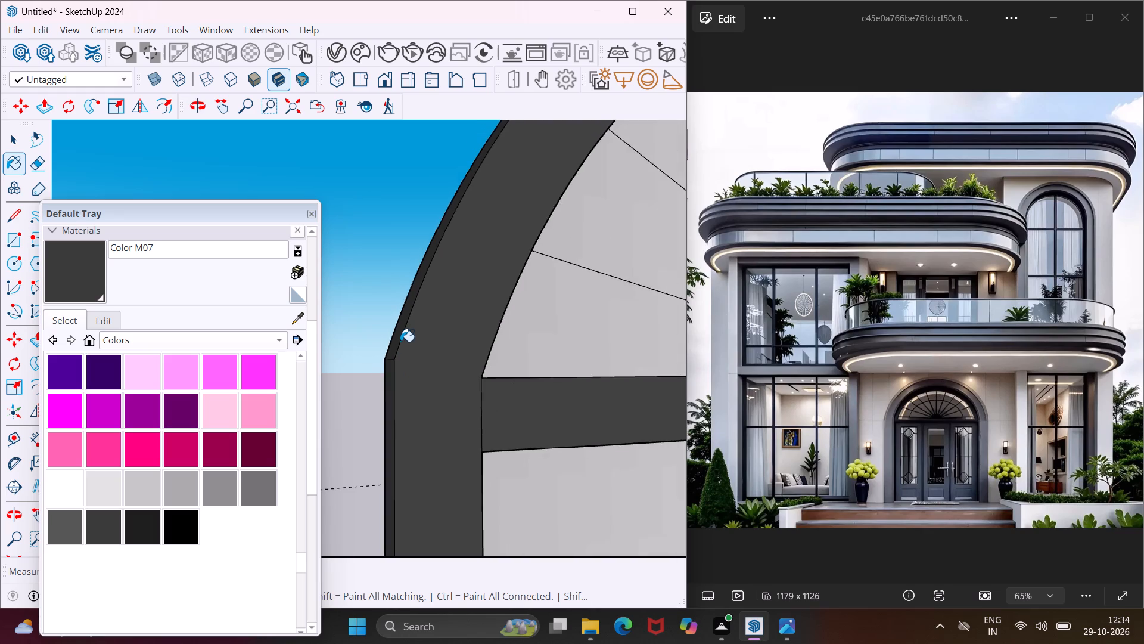
scroll(400, 339, down, 10)
scroll(577, 388, up, 6)
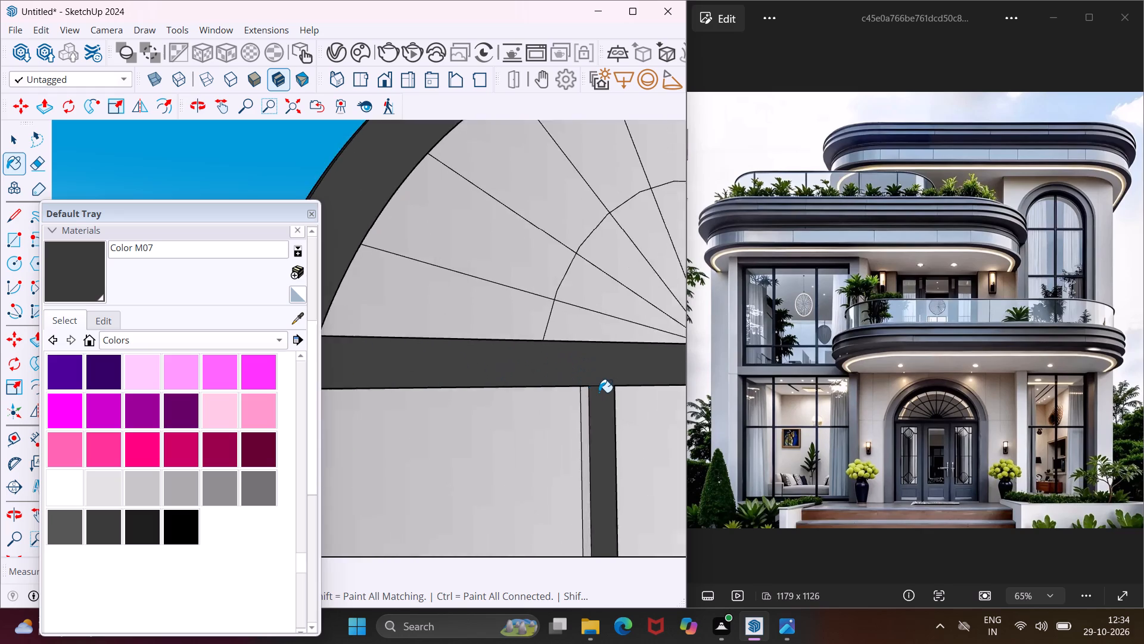
scroll(599, 393, up, 6)
click(572, 398)
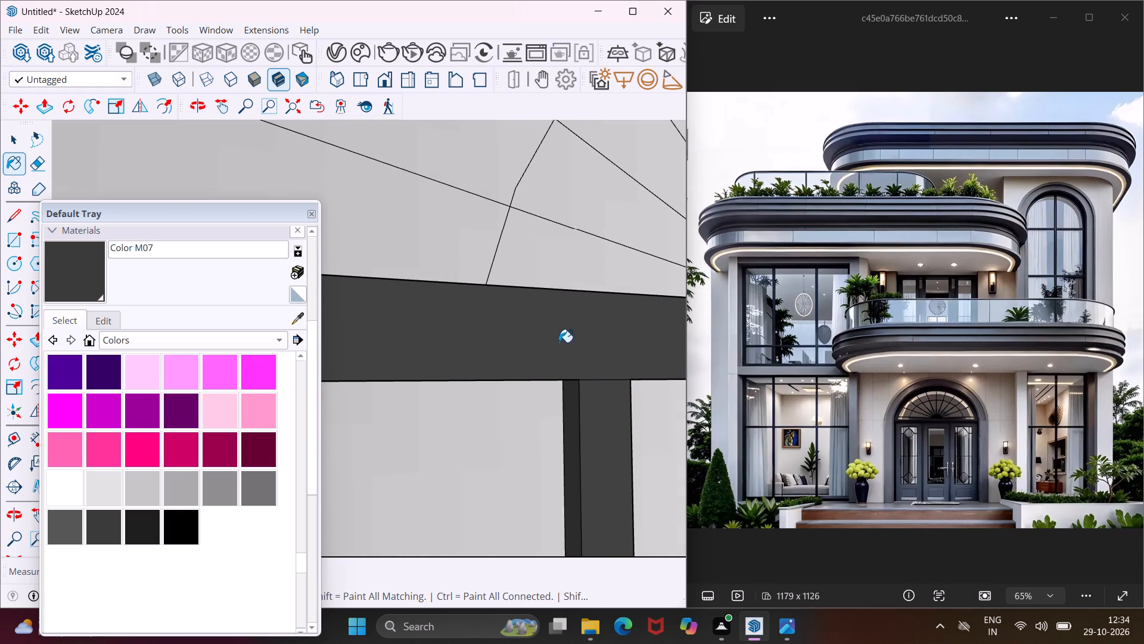
Paint the top faces of the door's crossbar, beneath the fan-shaped panes, with Color M07.
scroll(538, 334, down, 10)
middle_drag(506, 328, 521, 401)
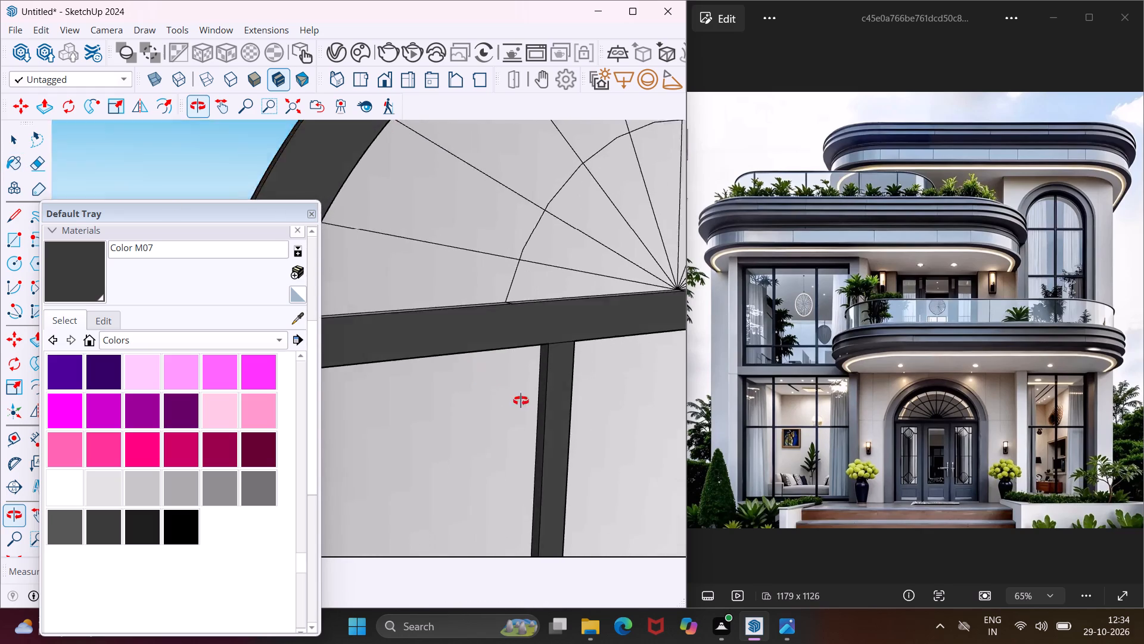
middle_drag(521, 401, 688, 447)
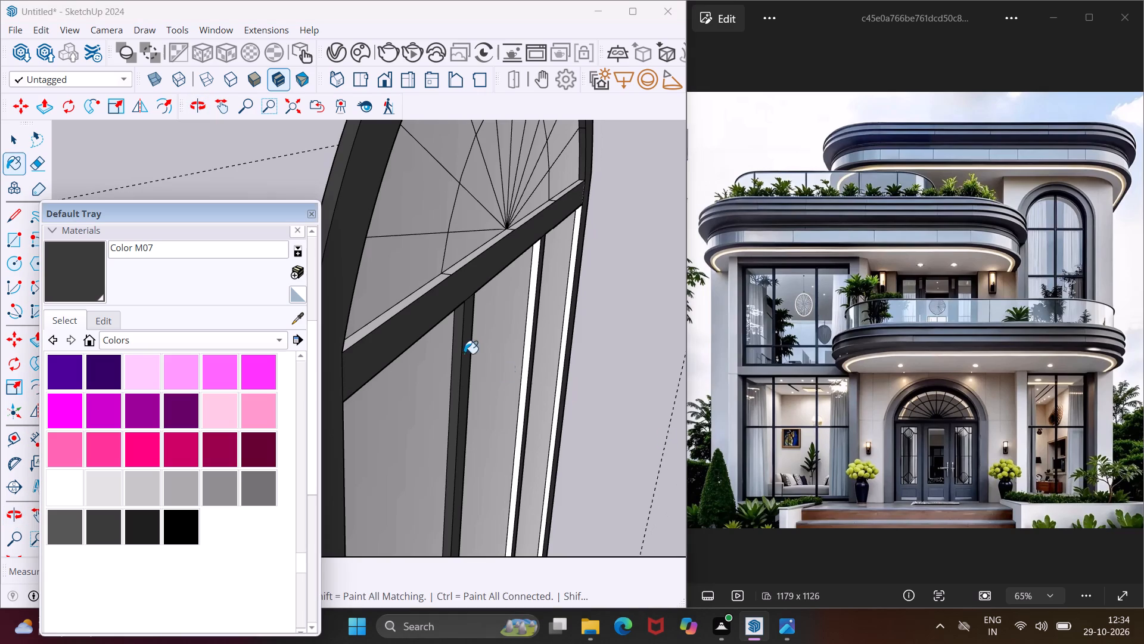
scroll(425, 295, up, 4)
click(425, 287)
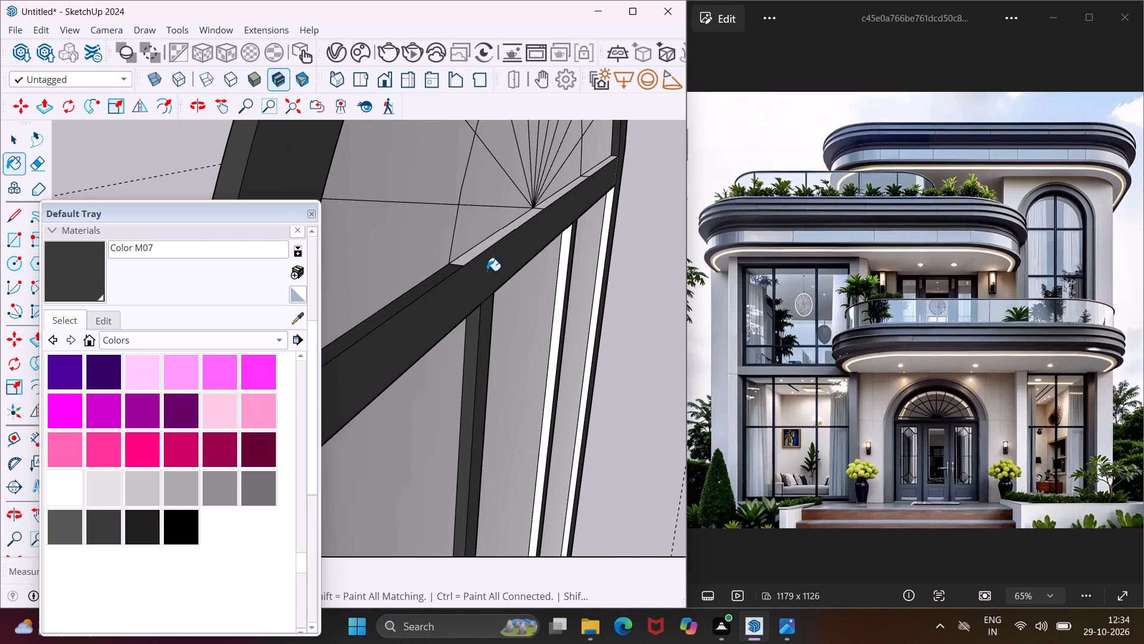
click(518, 224)
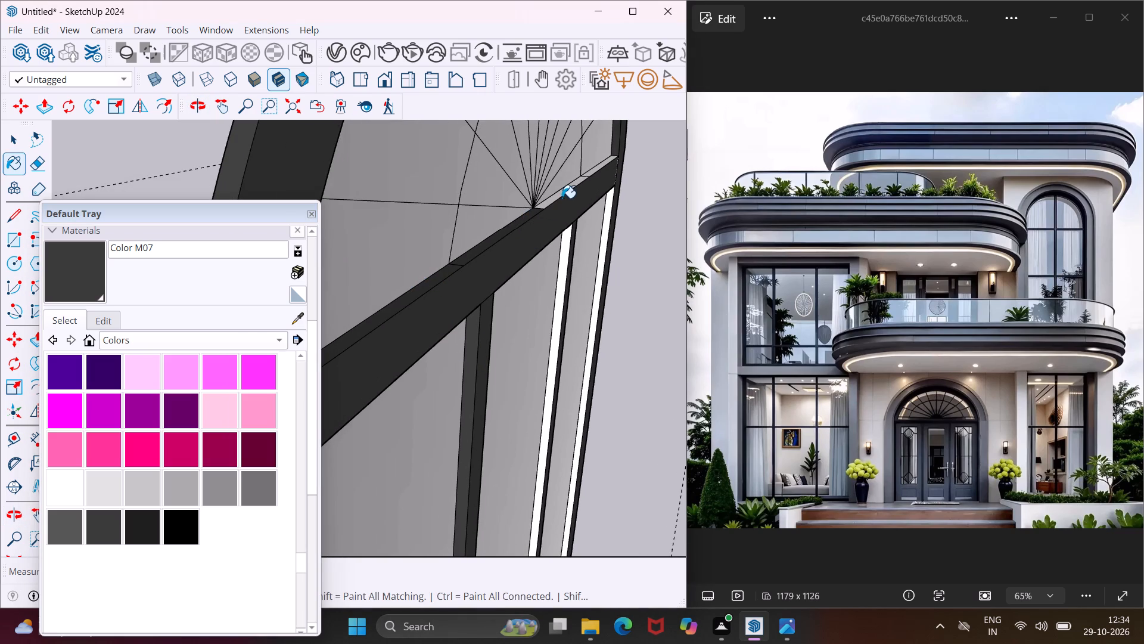
click(562, 198)
click(605, 166)
scroll(596, 168, up, 3)
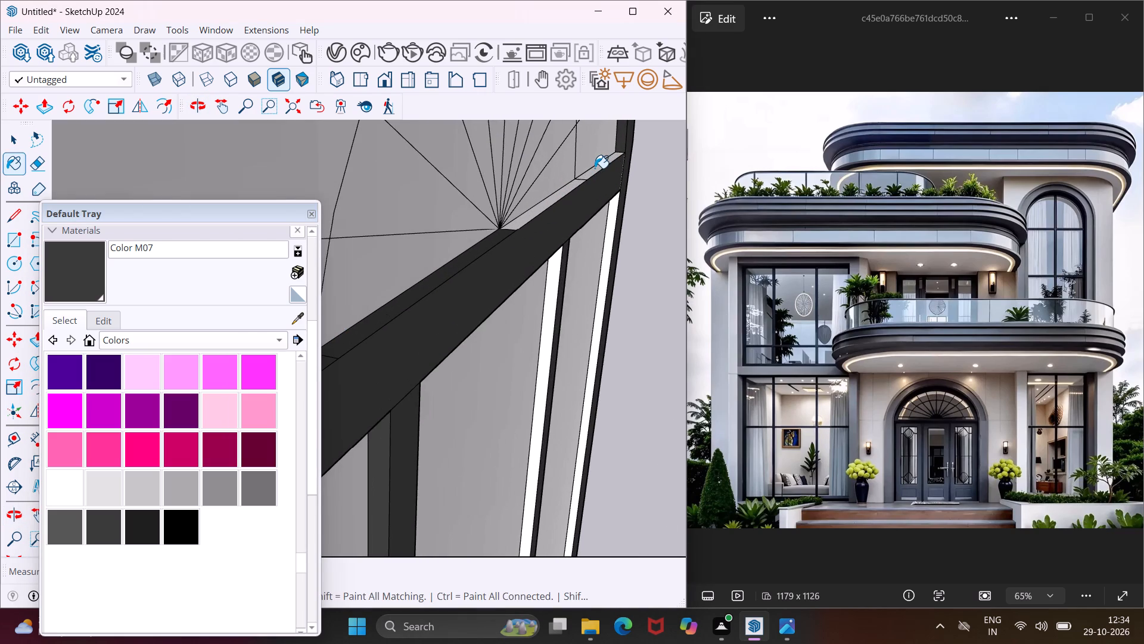
click(595, 168)
click(564, 195)
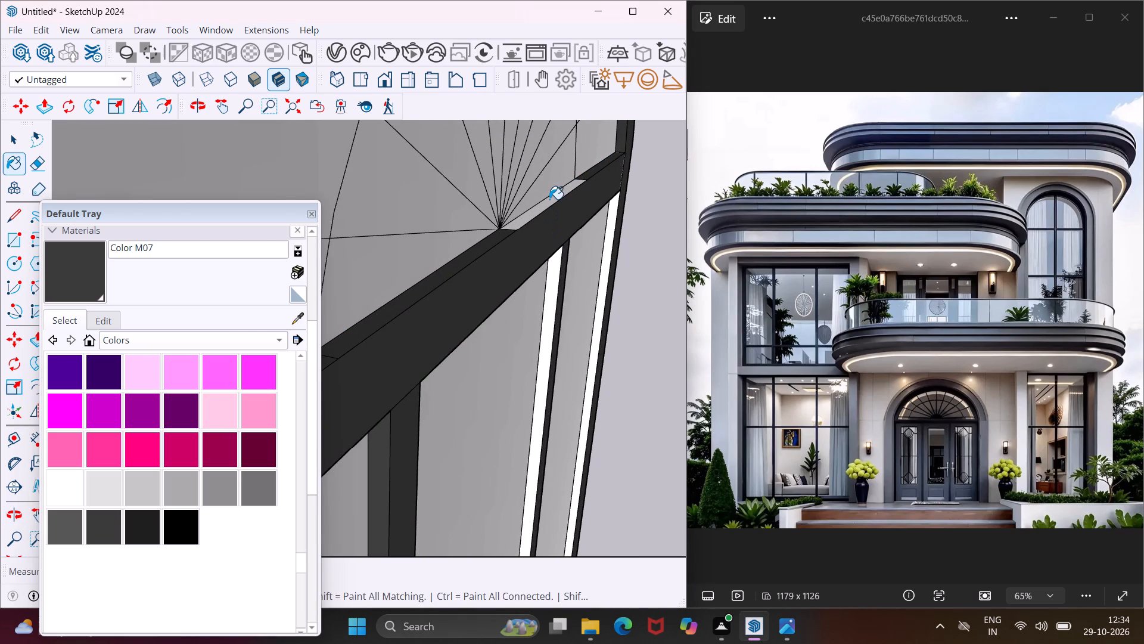
click(549, 199)
Paint the right mullion's left side face and the right jamb's inner side face with Color M07.
scroll(553, 262, up, 4)
click(554, 259)
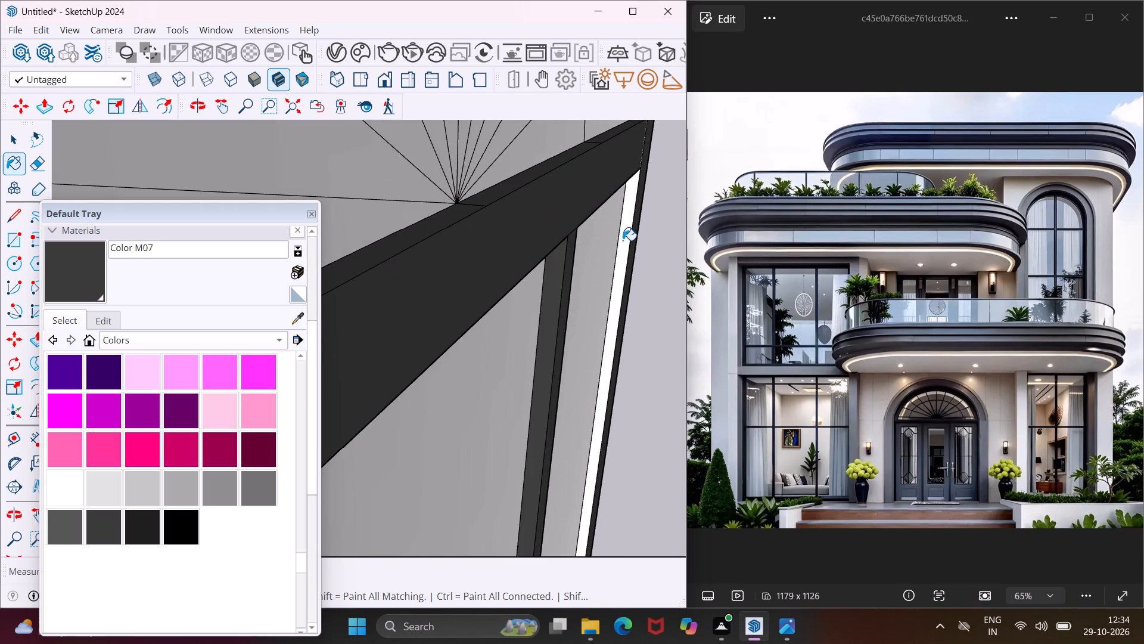
click(630, 217)
Paint the unpainted inner edge faces along the upper right of the arched frame with Color M07.
scroll(628, 204, down, 9)
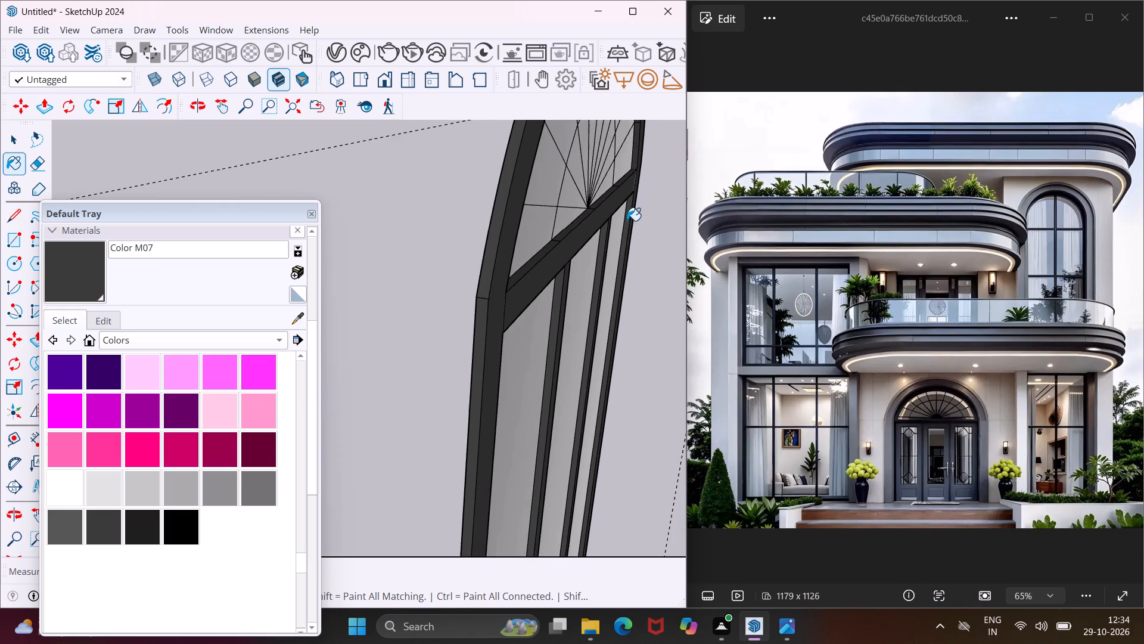
scroll(620, 226, down, 12)
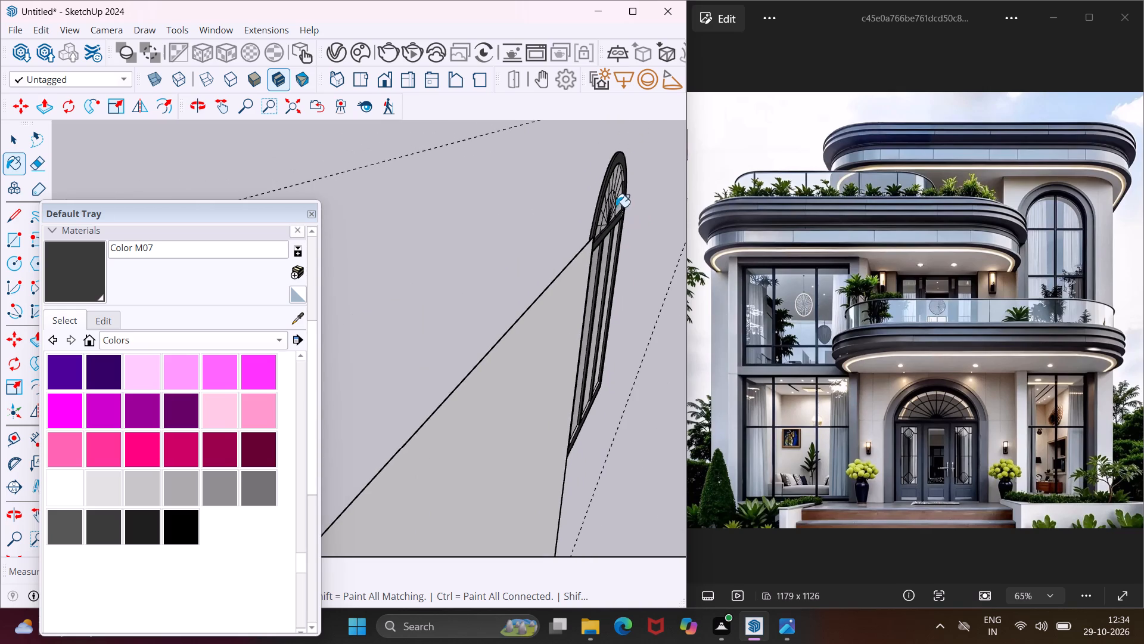
scroll(623, 173, up, 14)
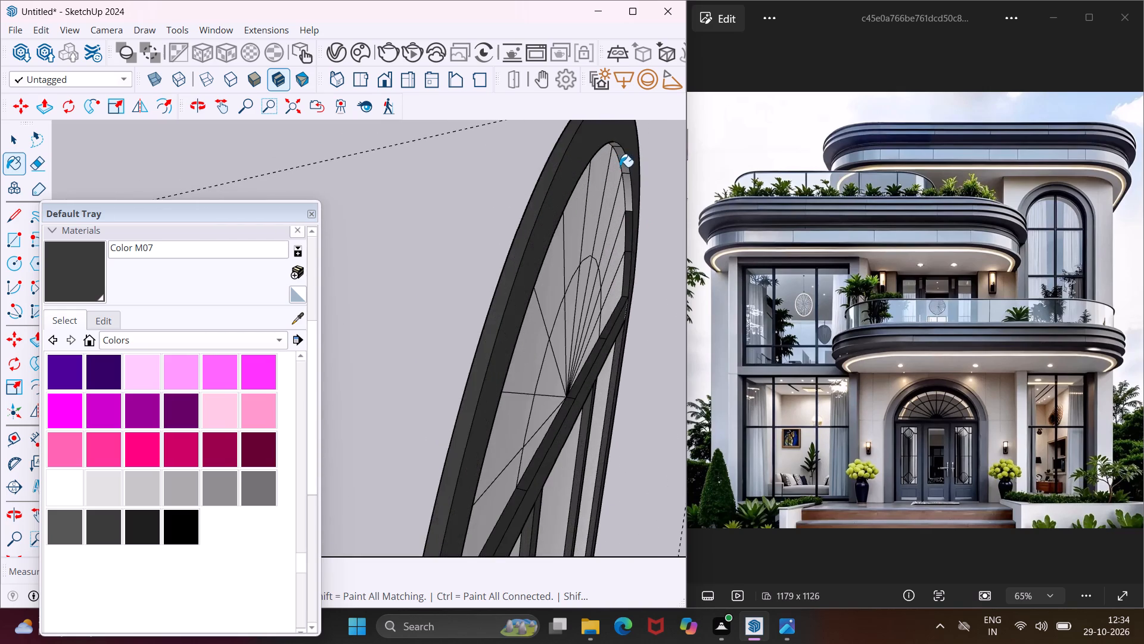
scroll(622, 158, up, 5)
click(623, 157)
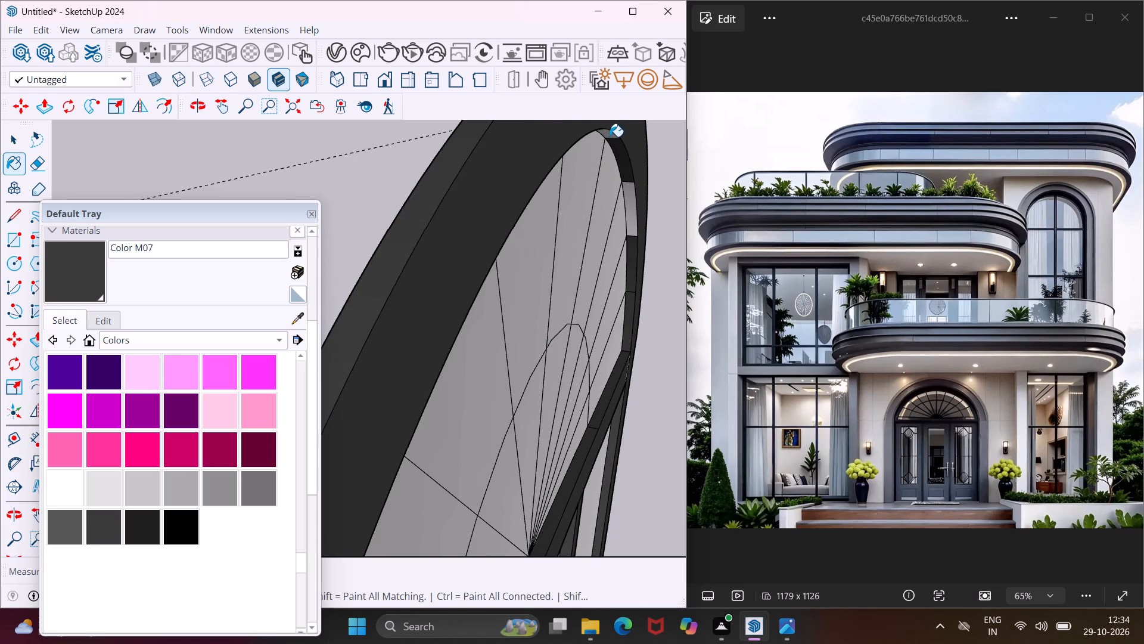
click(610, 137)
click(627, 197)
Paint the arched frame's inner edge faces on the lower left, down to the crossbar, with Color M07.
middle_drag(632, 209, 446, 169)
scroll(449, 175, down, 12)
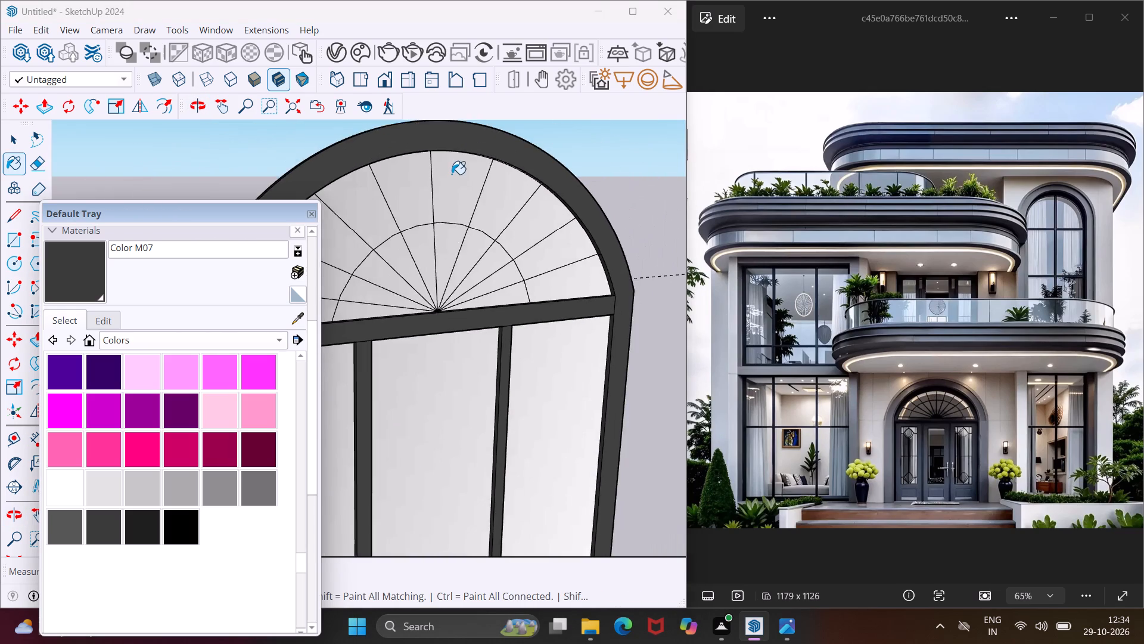
scroll(452, 174, down, 6)
middle_drag(464, 225, 205, 149)
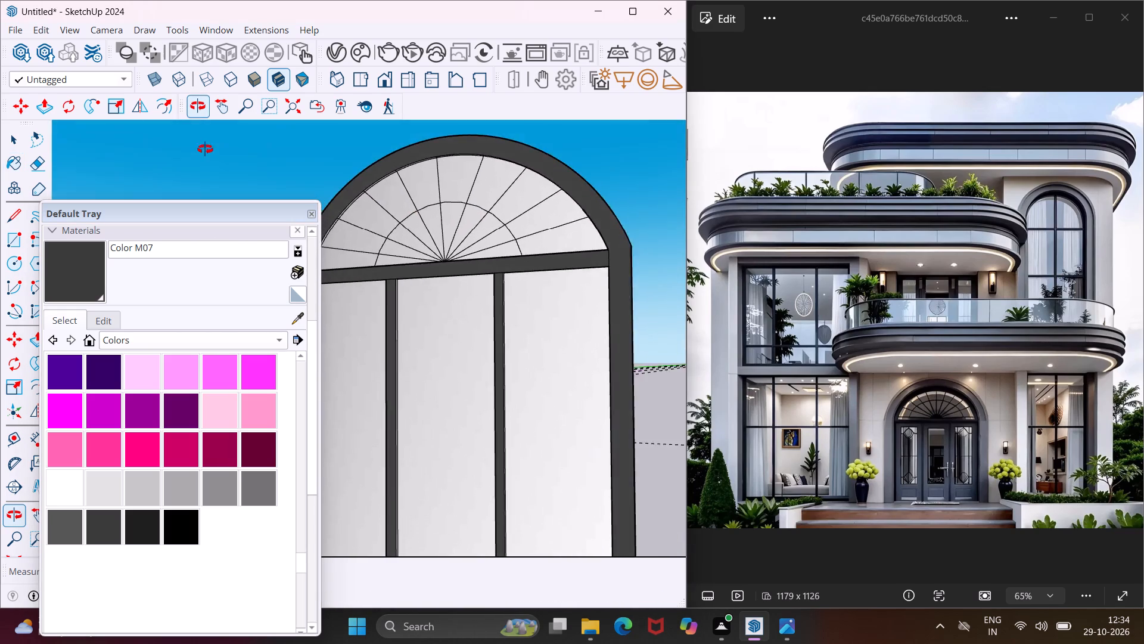
middle_drag(205, 149, 113, 149)
scroll(341, 262, up, 4)
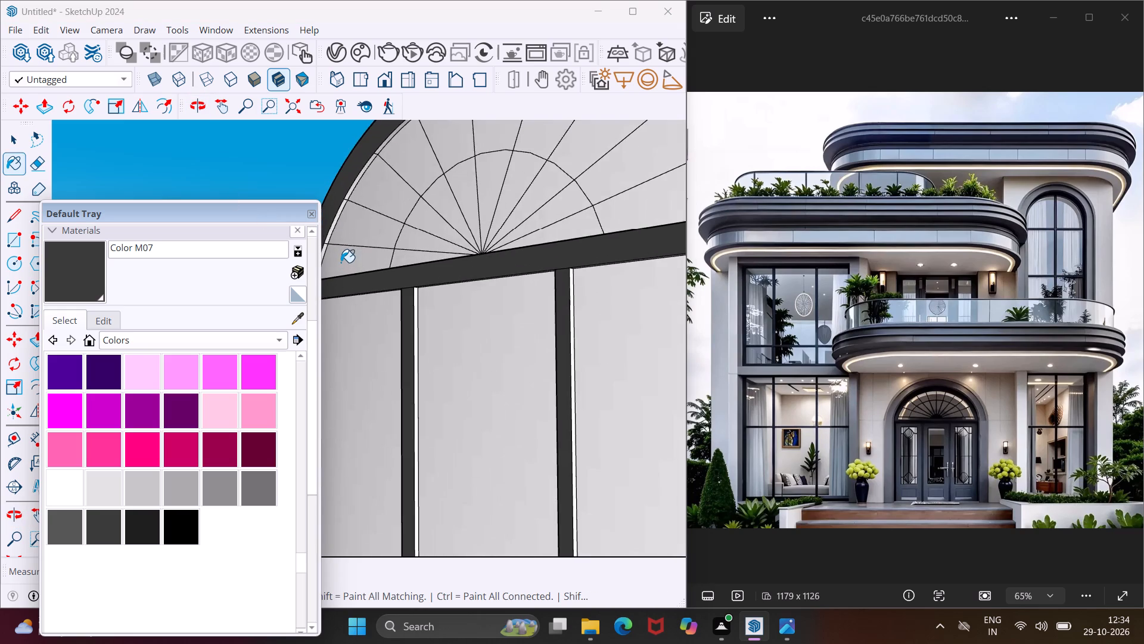
scroll(341, 262, up, 3)
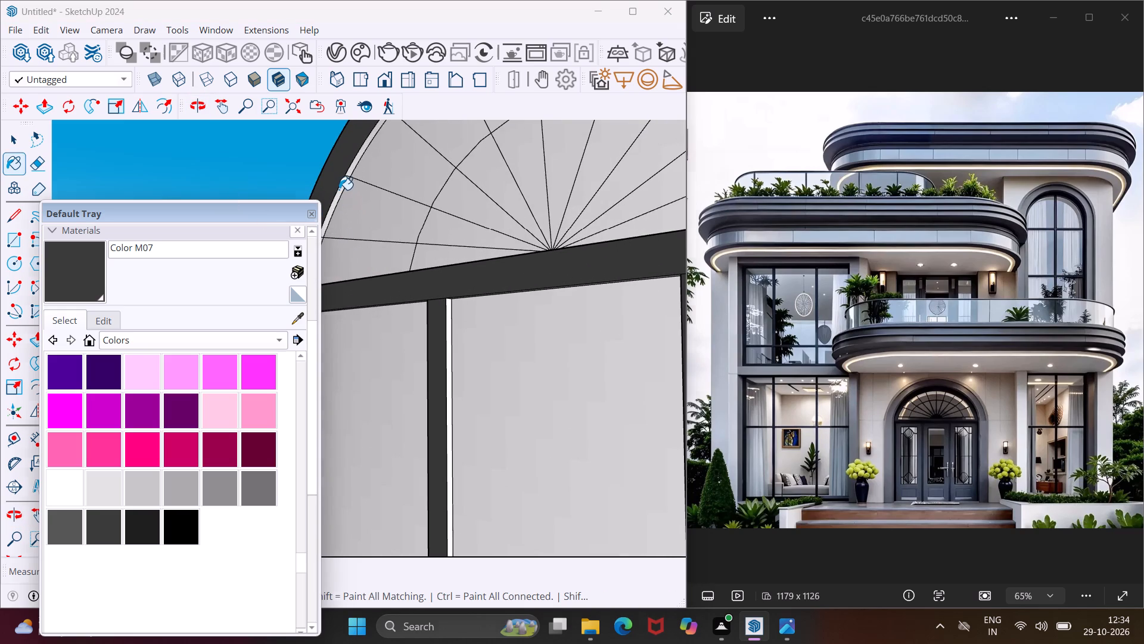
click(339, 190)
click(356, 165)
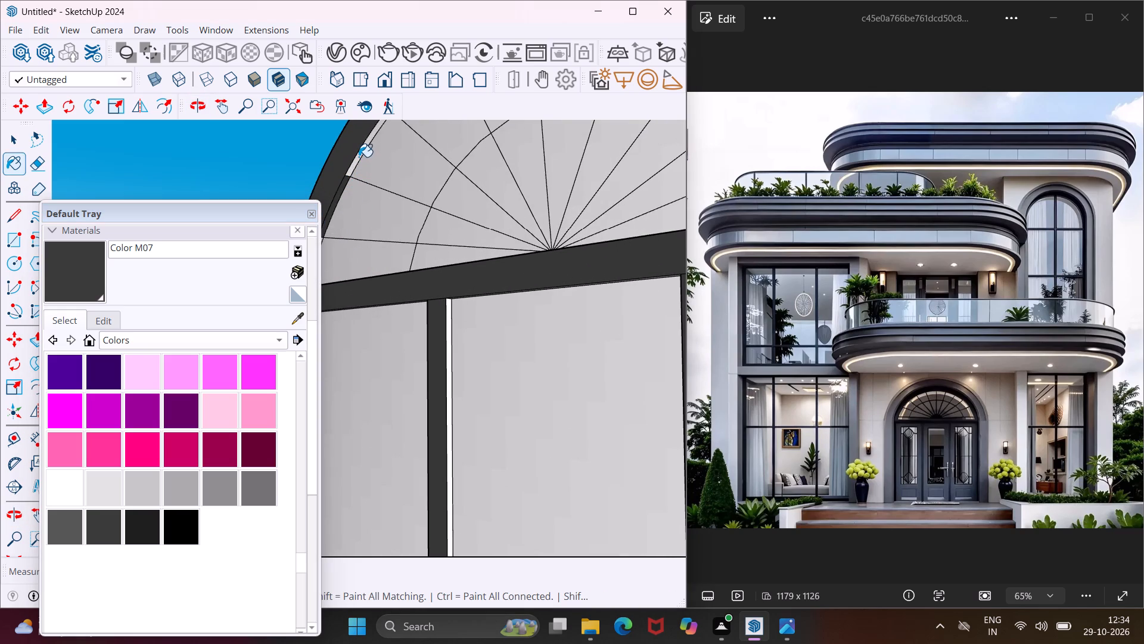
click(359, 157)
scroll(362, 156, down, 6)
scroll(322, 222, up, 4)
scroll(322, 222, down, 1)
scroll(322, 222, up, 4)
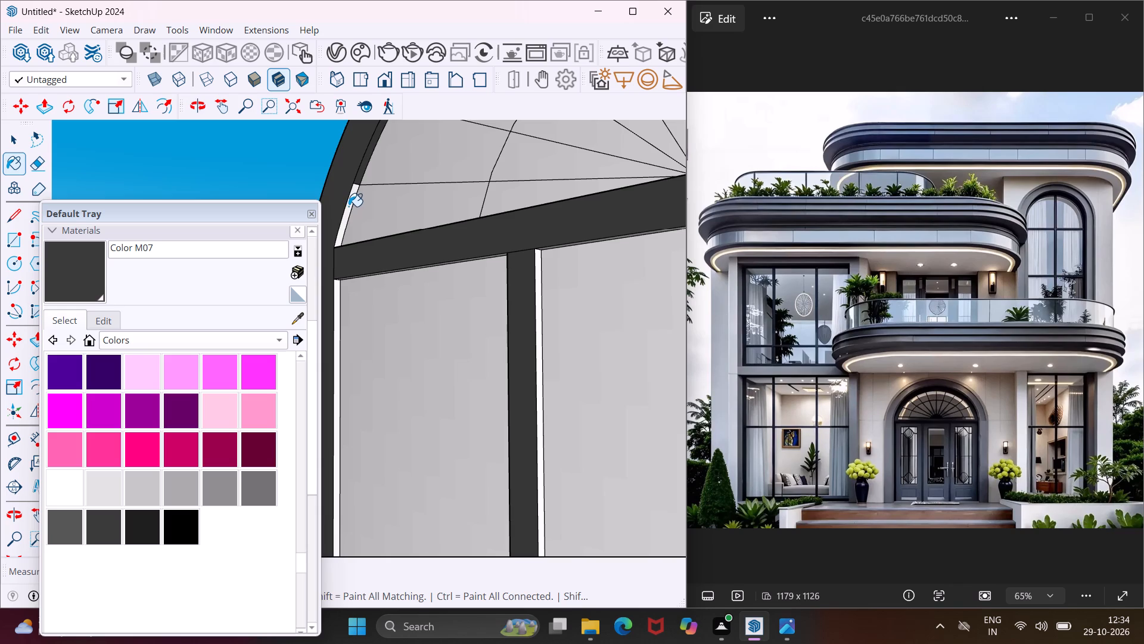
click(349, 206)
Paint the left jamb's inner side face and the left mullion's right side face with Color M07.
click(337, 299)
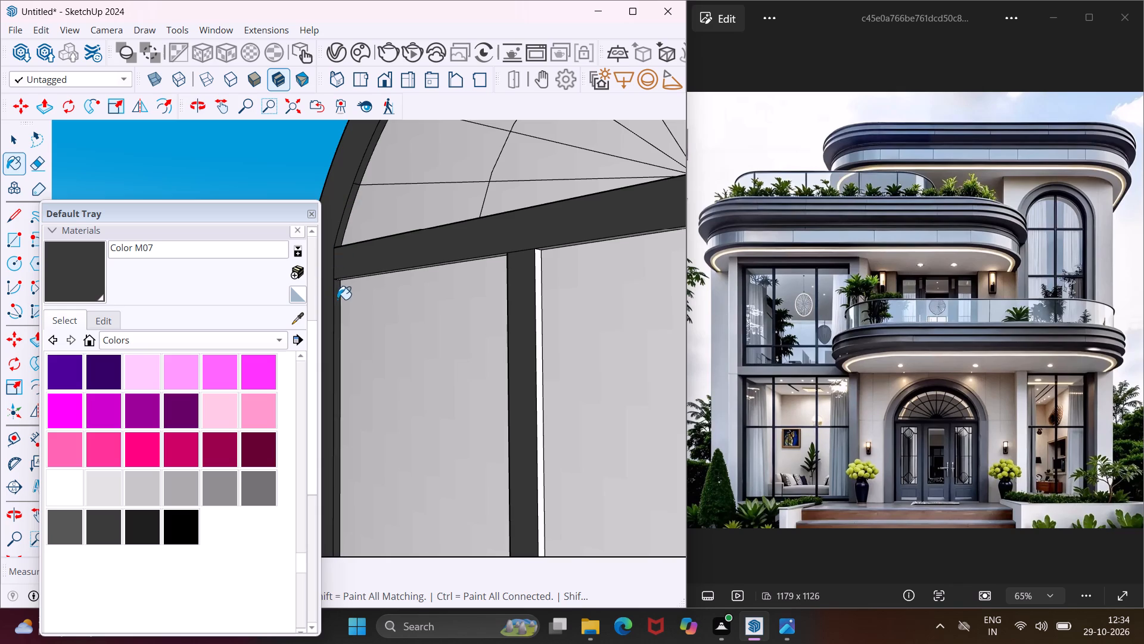
click(540, 271)
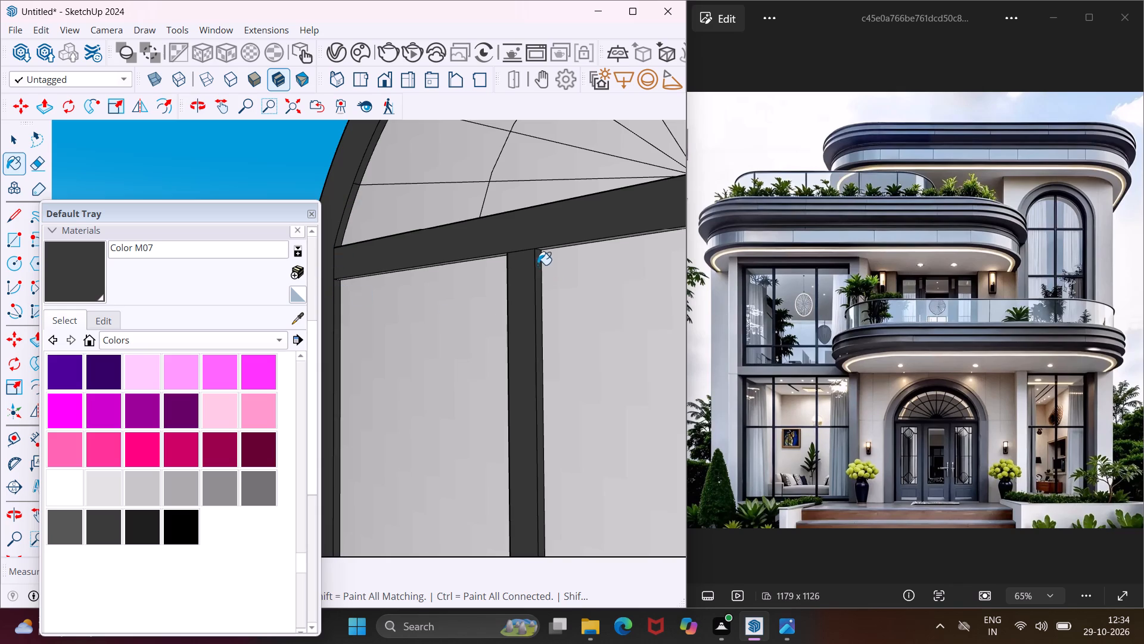
Paint the remaining inner edge faces along the upper left of the arched frame with Color M07.
scroll(509, 243, down, 18)
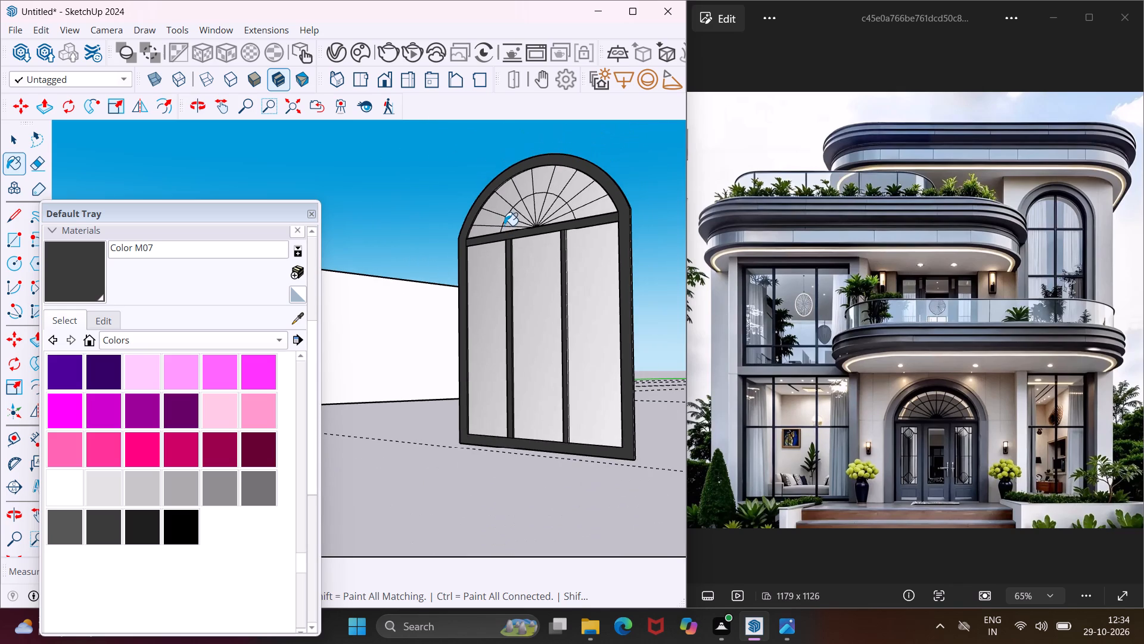
middle_drag(529, 187, 527, 57)
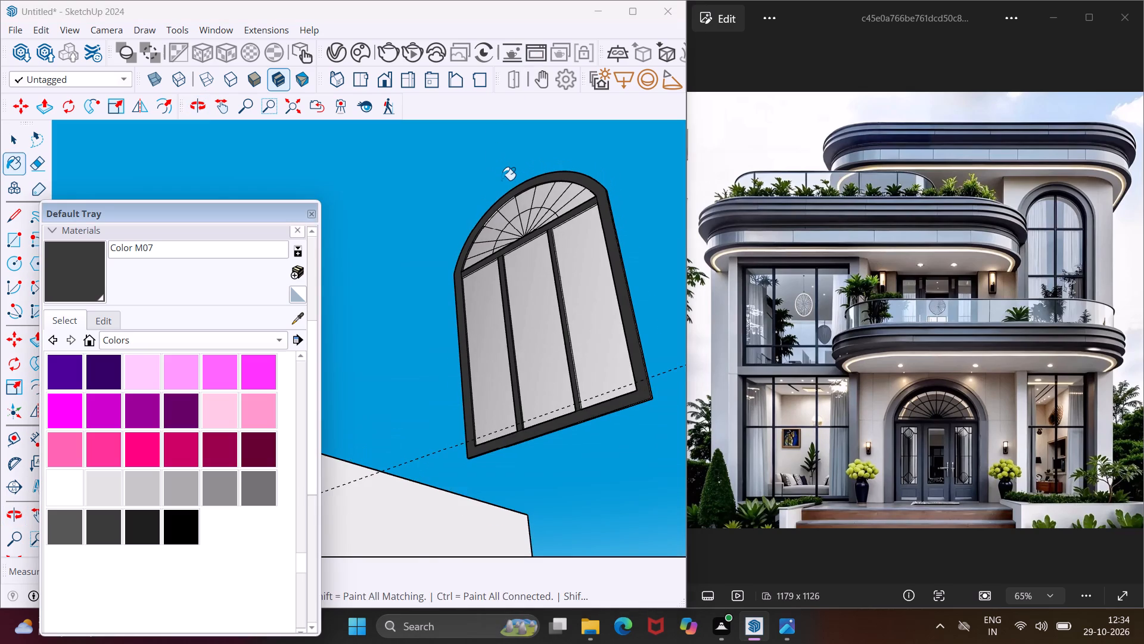
scroll(503, 185, up, 19)
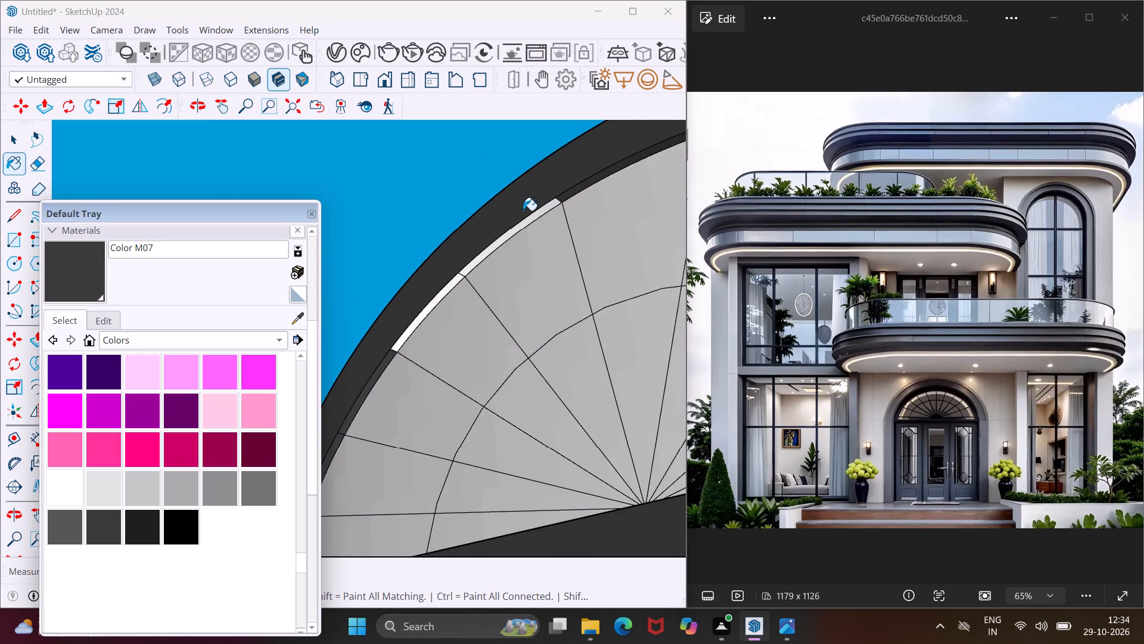
scroll(523, 210, up, 3)
click(549, 212)
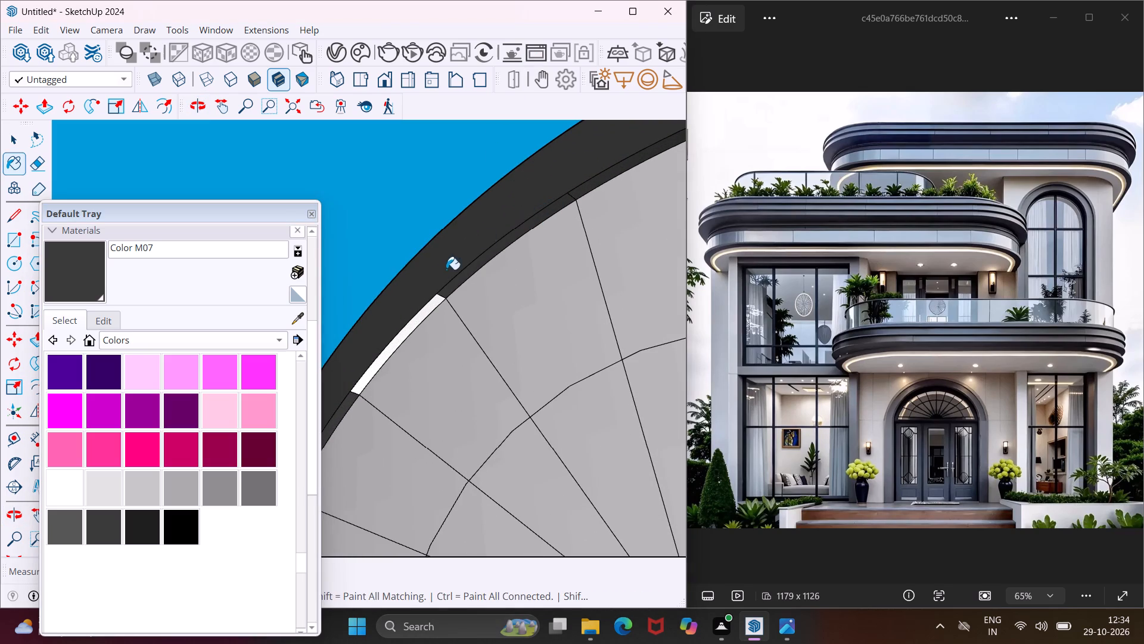
click(425, 306)
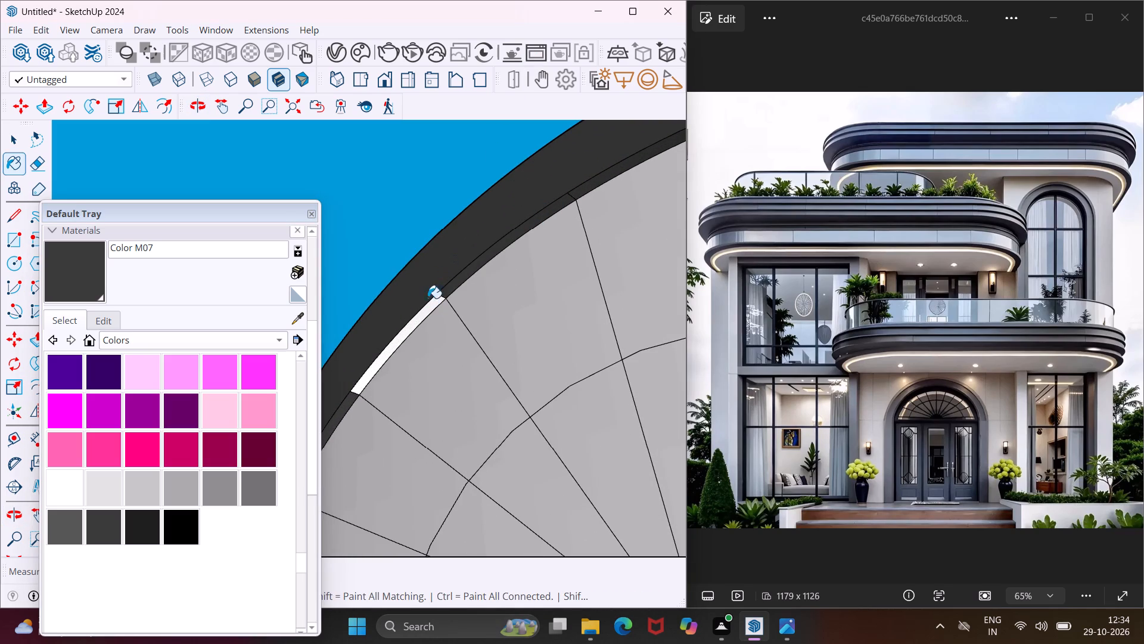
click(425, 309)
Paint the outer side face of the frame's right jamb with Color M07.
middle_drag(444, 274, 435, 417)
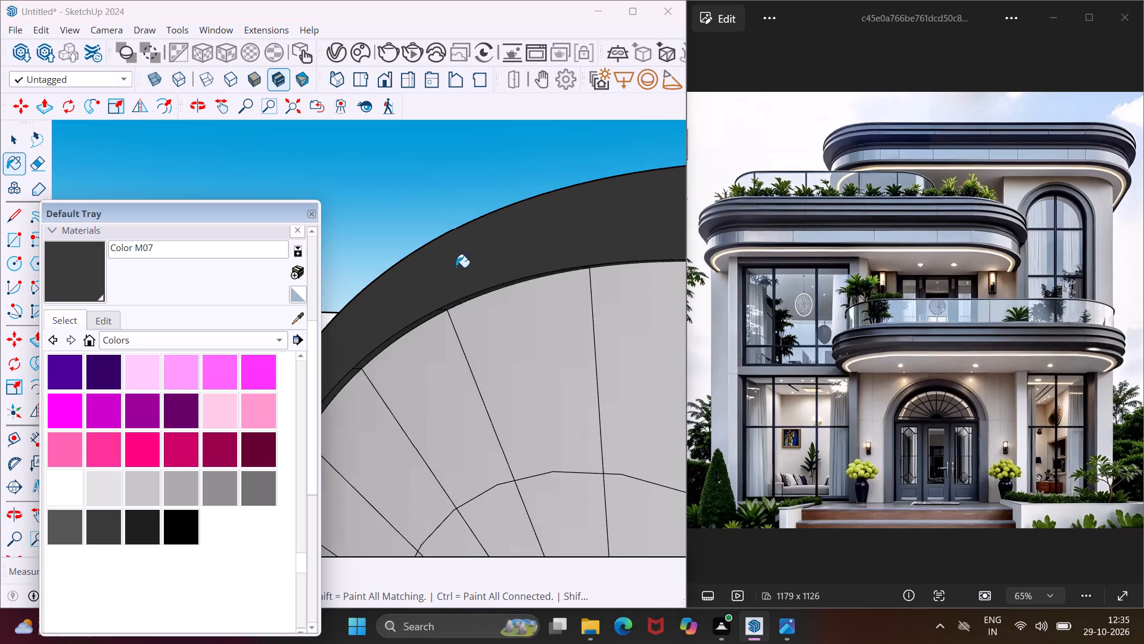
scroll(452, 262, down, 14)
middle_drag(558, 395, 556, 395)
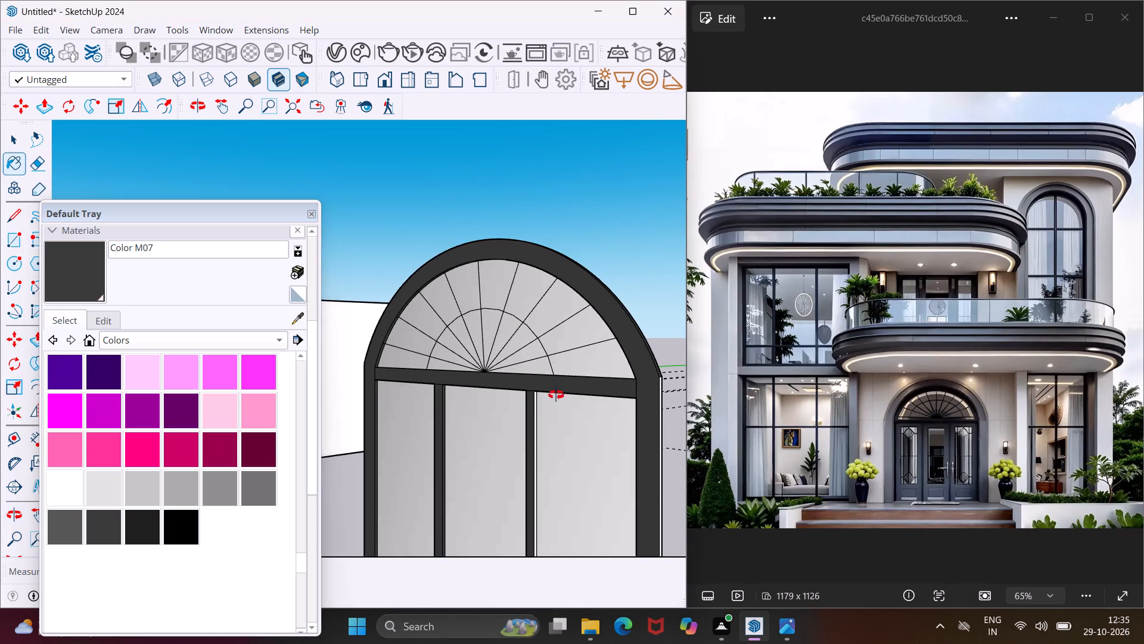
middle_drag(556, 395, 391, 340)
scroll(570, 336, up, 3)
scroll(553, 320, down, 3)
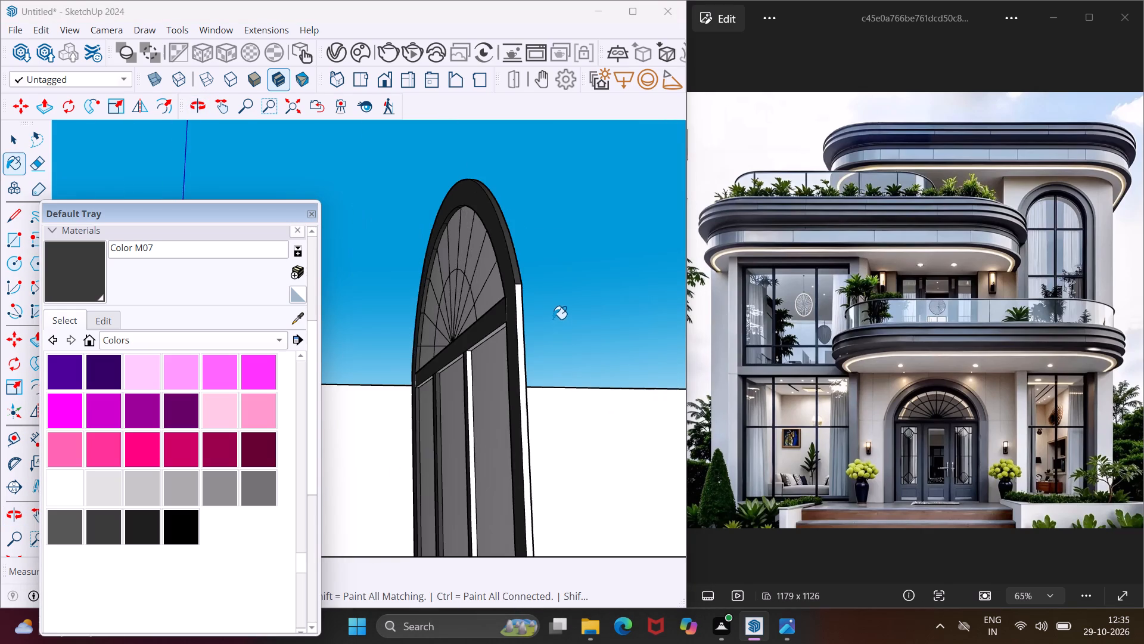
scroll(514, 354, up, 7)
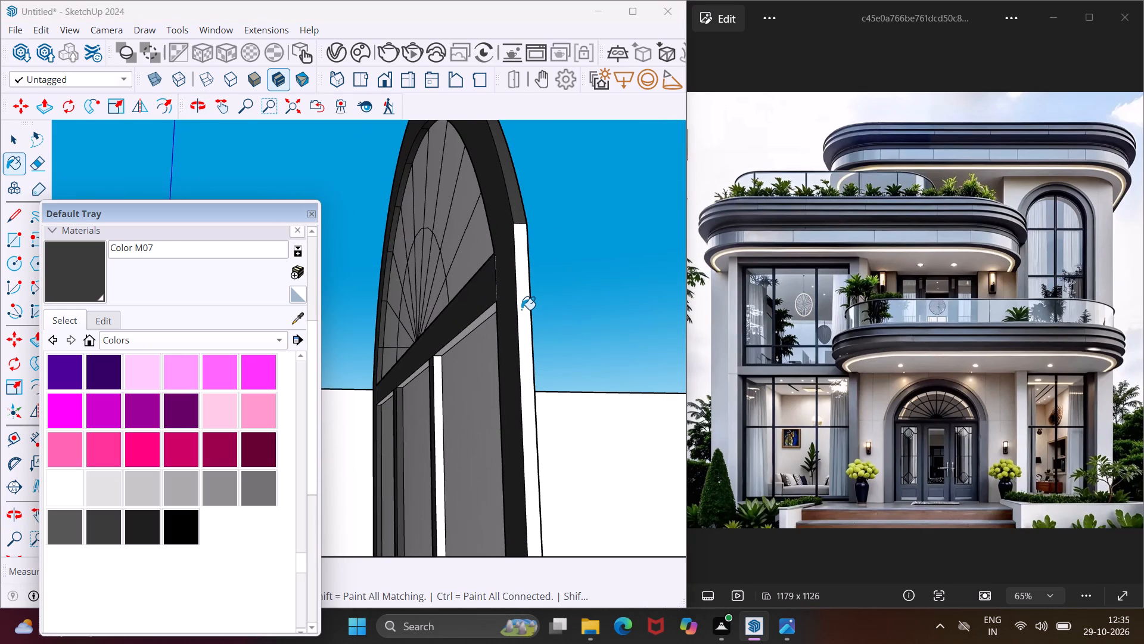
click(521, 308)
Paint the crossbar's underside across all three bays and the right mullion's right side face with Color M07.
scroll(468, 320, up, 8)
click(492, 319)
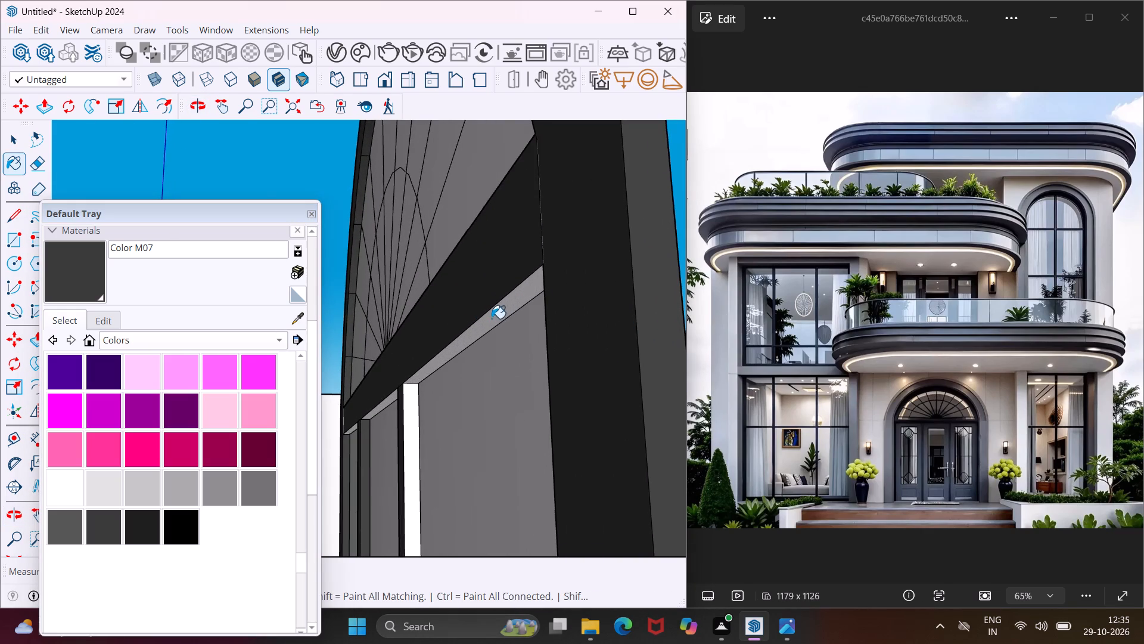
click(405, 420)
scroll(390, 410, up, 3)
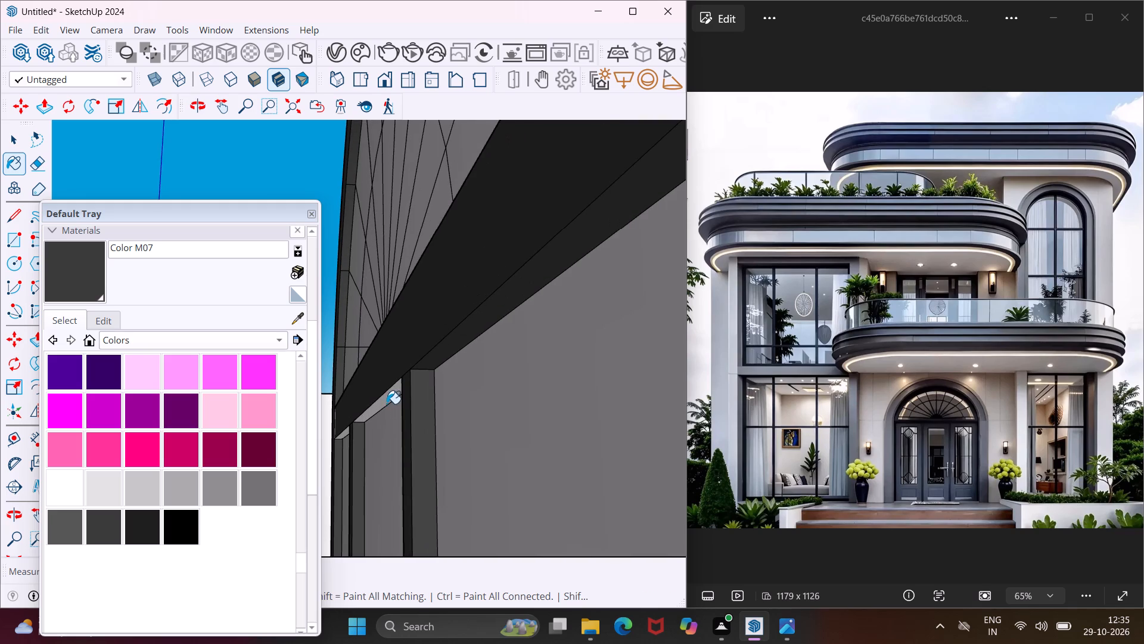
click(387, 402)
middle_drag(393, 391, 443, 400)
scroll(455, 374, down, 6)
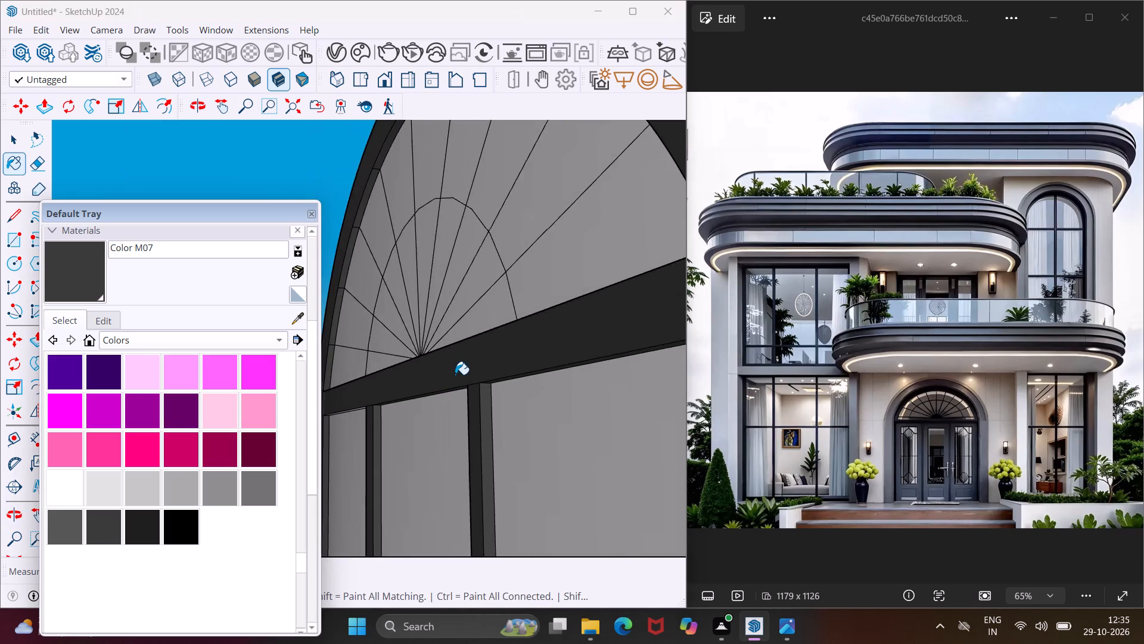
scroll(455, 374, down, 9)
scroll(380, 412, up, 7)
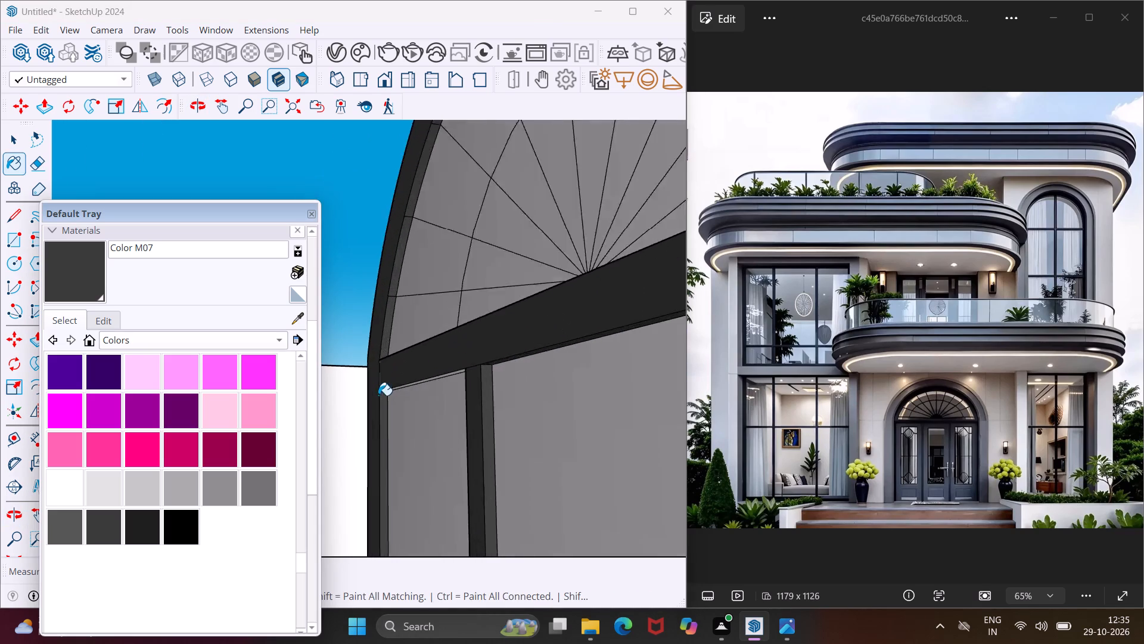
scroll(378, 395, up, 7)
middle_drag(418, 380, 447, 277)
scroll(464, 314, up, 3)
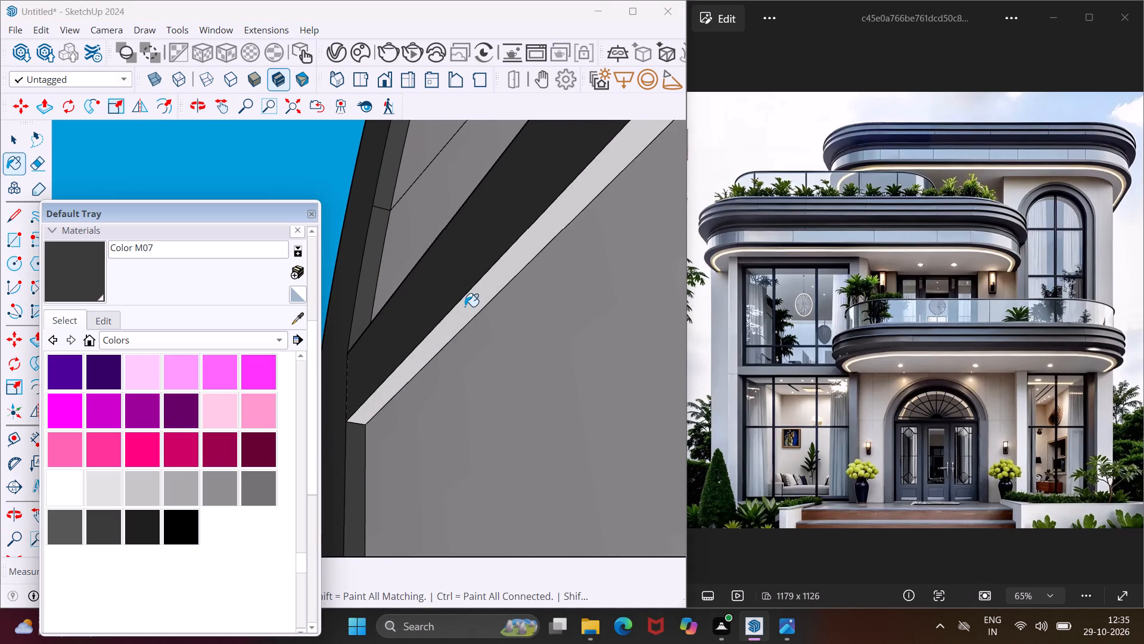
click(465, 306)
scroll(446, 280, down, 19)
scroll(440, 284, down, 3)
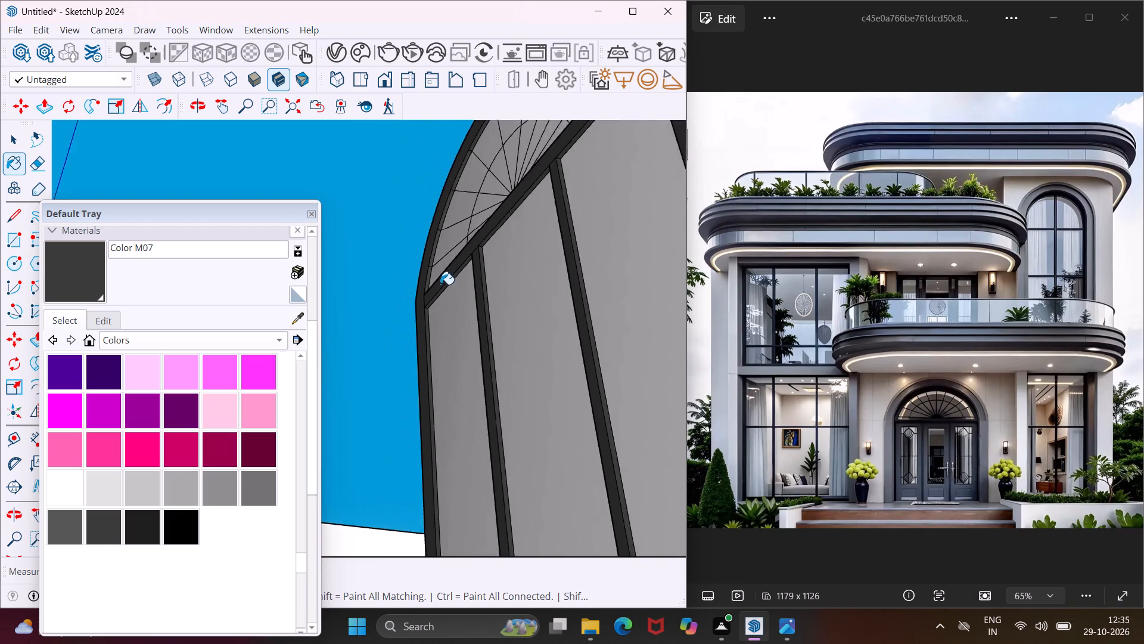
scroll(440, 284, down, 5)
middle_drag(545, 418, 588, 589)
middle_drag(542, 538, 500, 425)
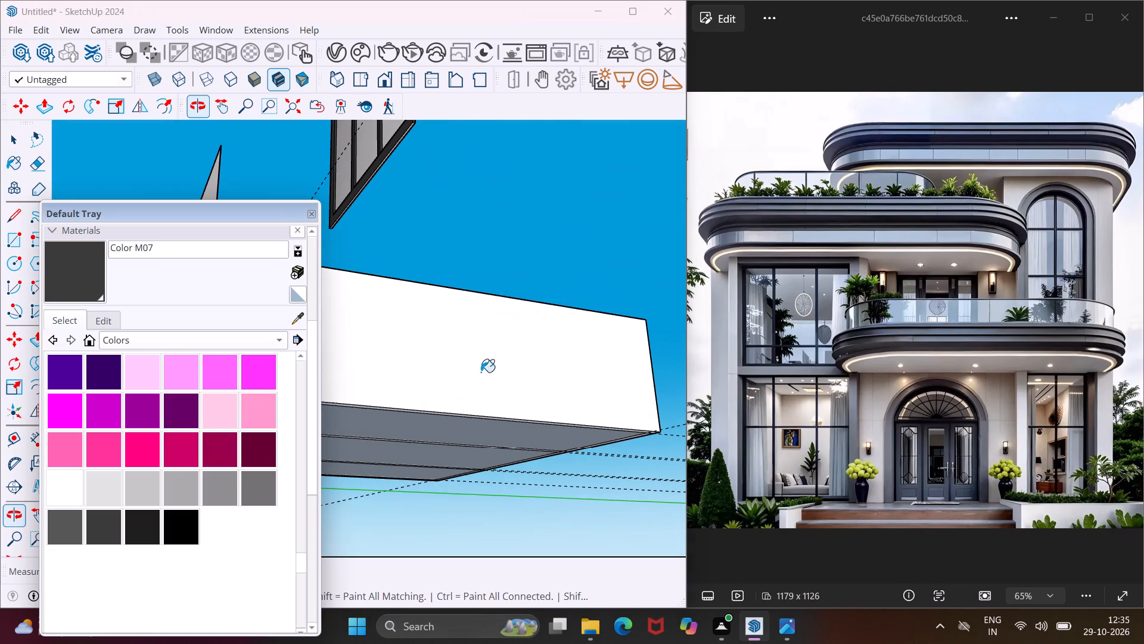
Paint the underside of the arched frame's bottom rail with Color M07.
scroll(403, 148, up, 11)
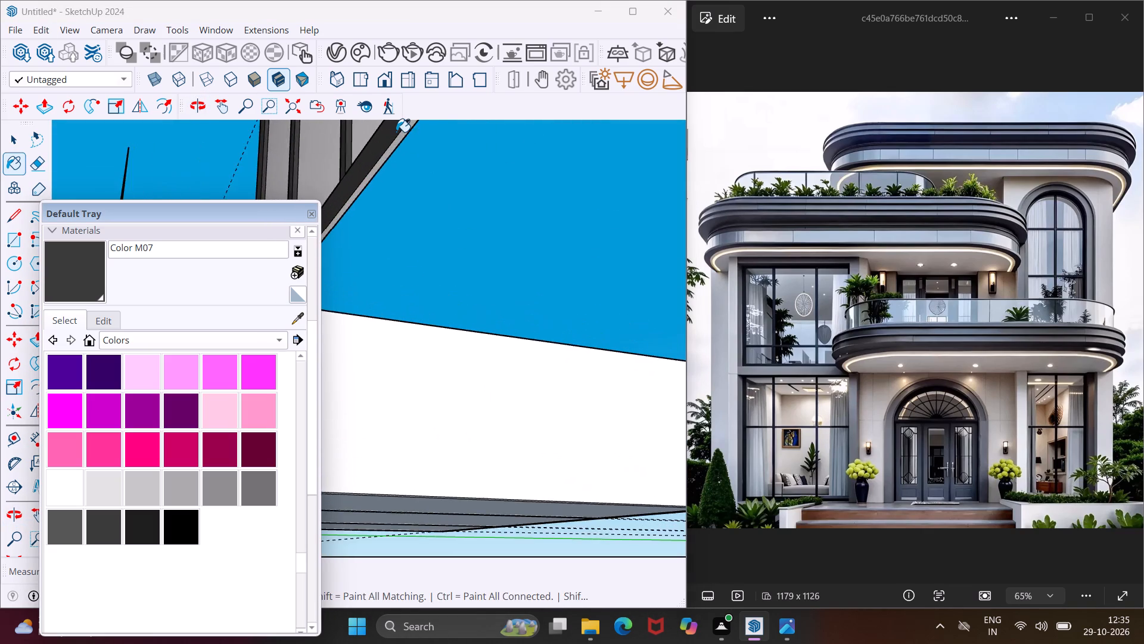
scroll(396, 132, up, 5)
click(402, 140)
Paint the upper inner faces of the arched frame's bottom rail in all three bays with Color M07.
middle_drag(410, 141, 456, 215)
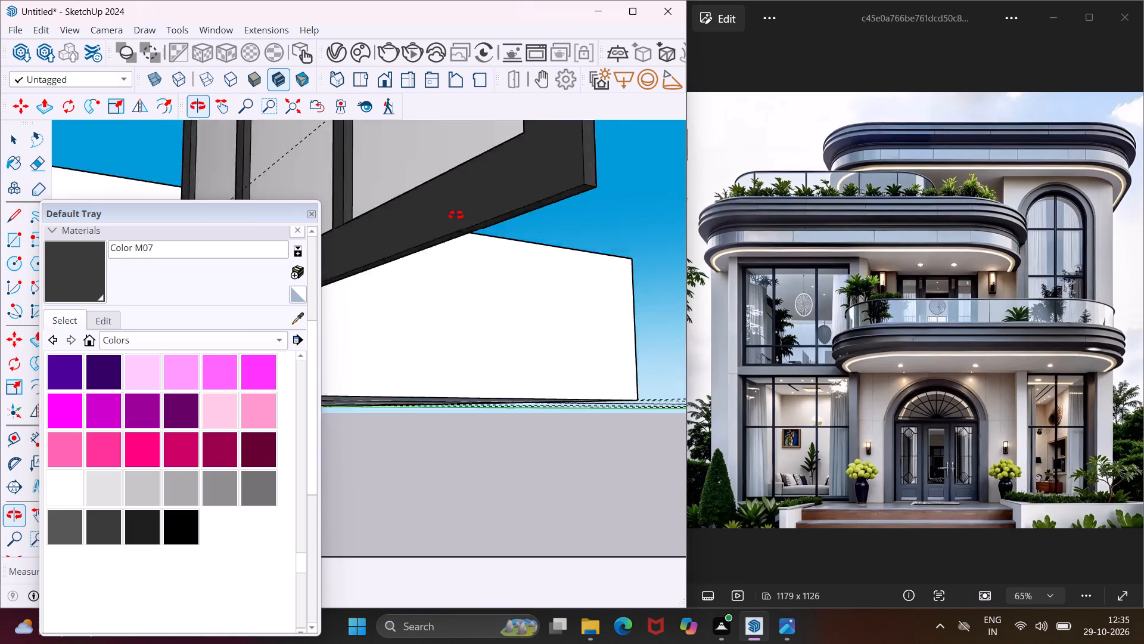
middle_drag(456, 215, 644, 392)
scroll(642, 390, up, 1)
scroll(629, 379, down, 4)
scroll(481, 354, up, 4)
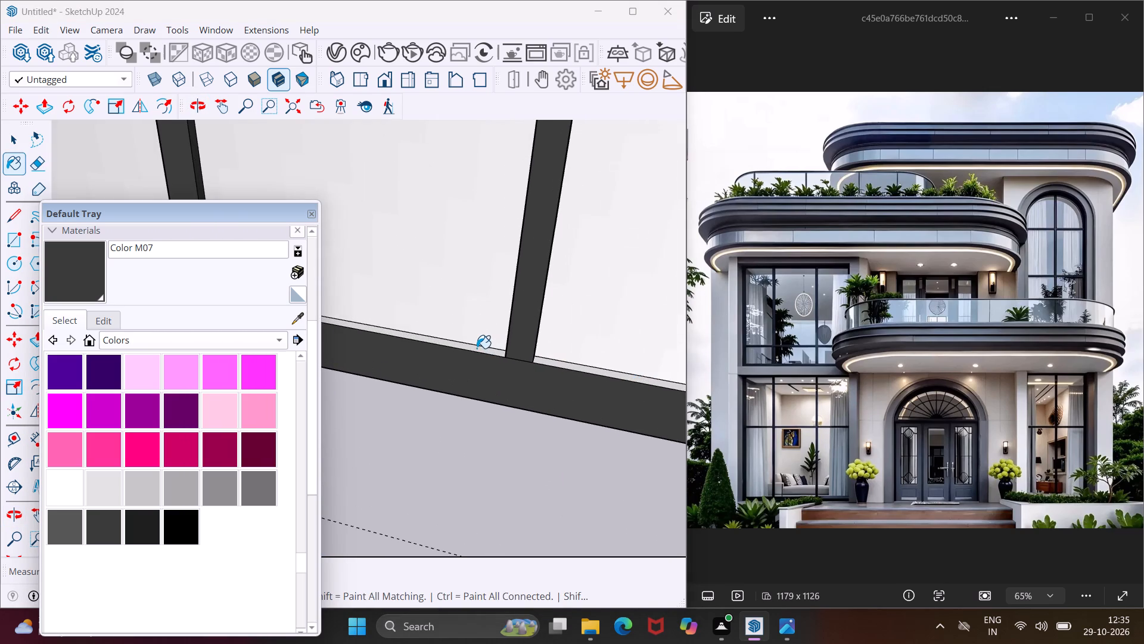
click(477, 348)
click(540, 362)
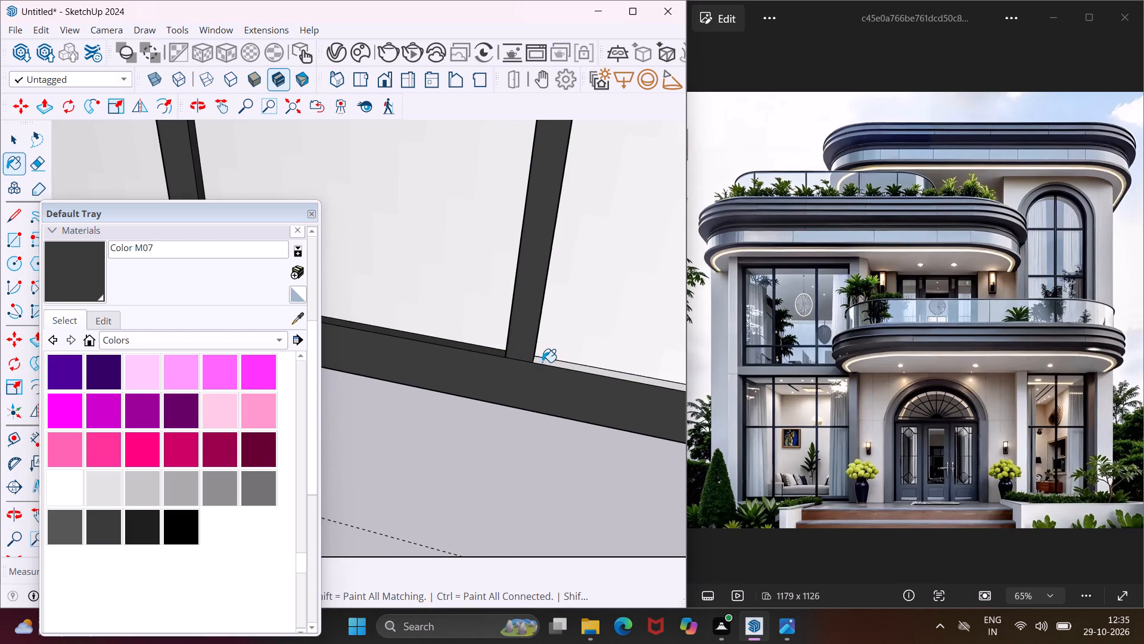
scroll(554, 358, down, 11)
scroll(400, 339, up, 5)
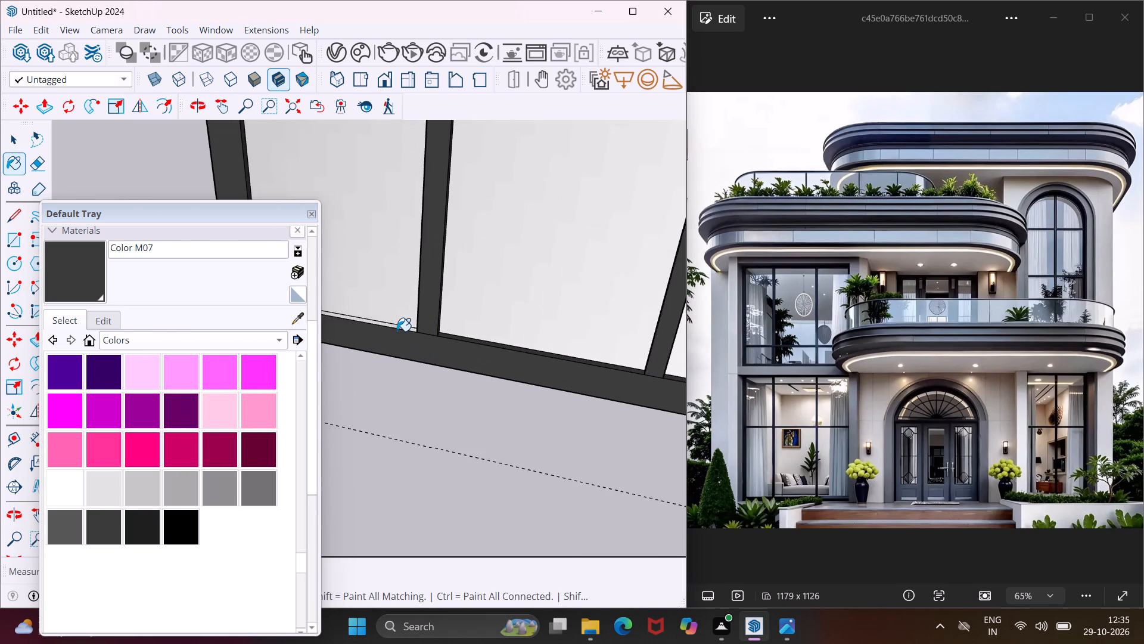
scroll(397, 331, up, 7)
click(408, 325)
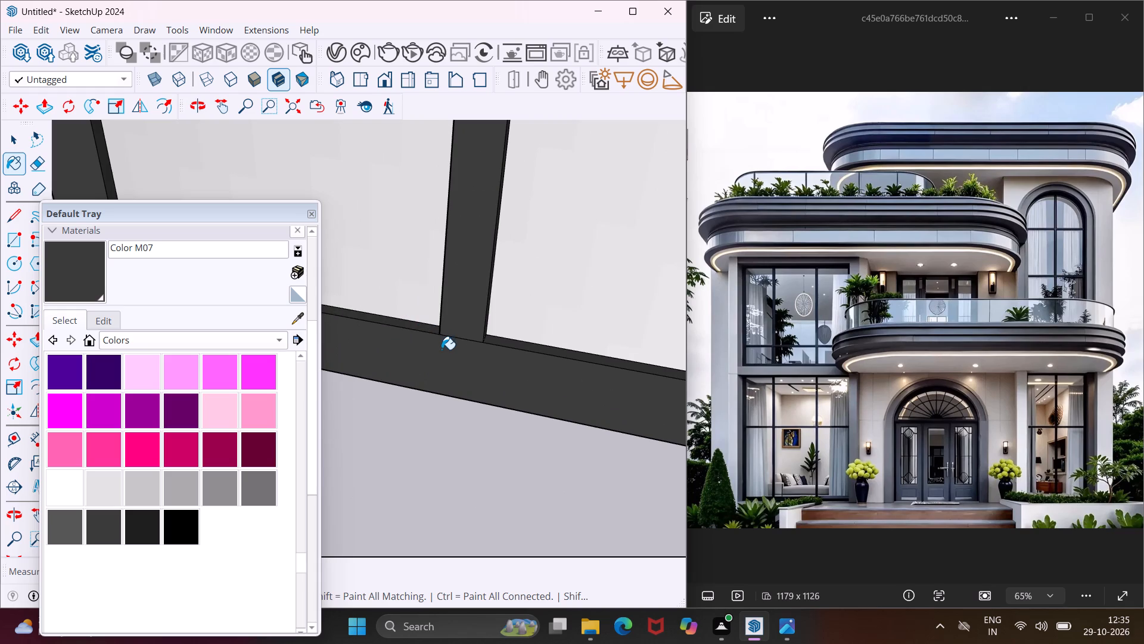
key(Escape)
key(space)
Push/Pull the freestanding white rectangle between the house and the arched door outward slightly into a thin window panel.
scroll(482, 335, down, 18)
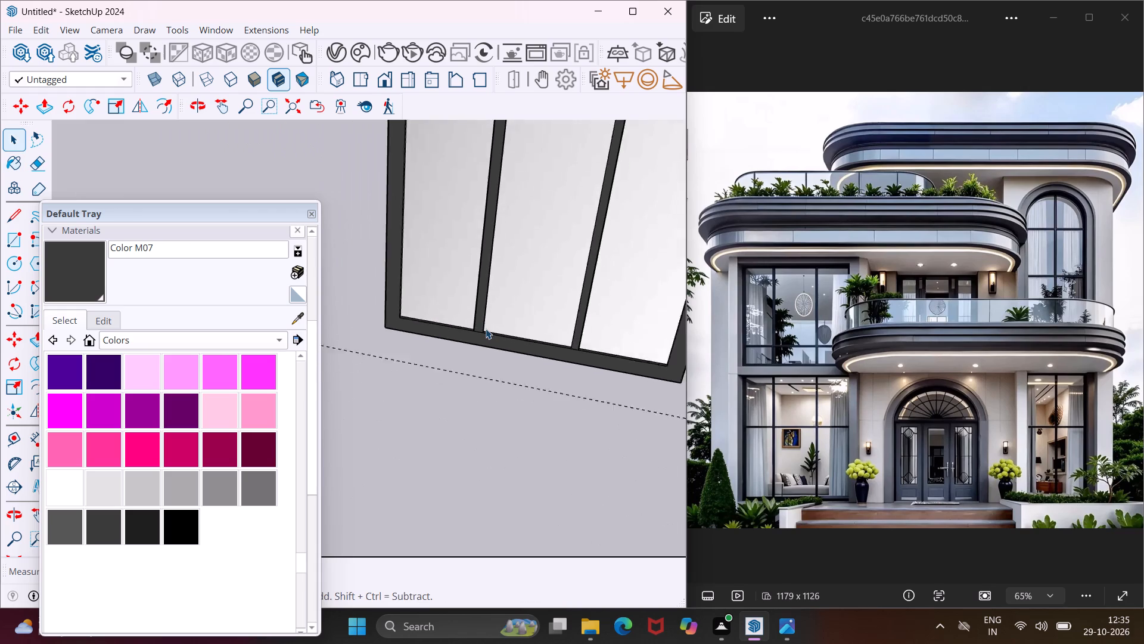
scroll(486, 329, down, 13)
scroll(466, 273, down, 4)
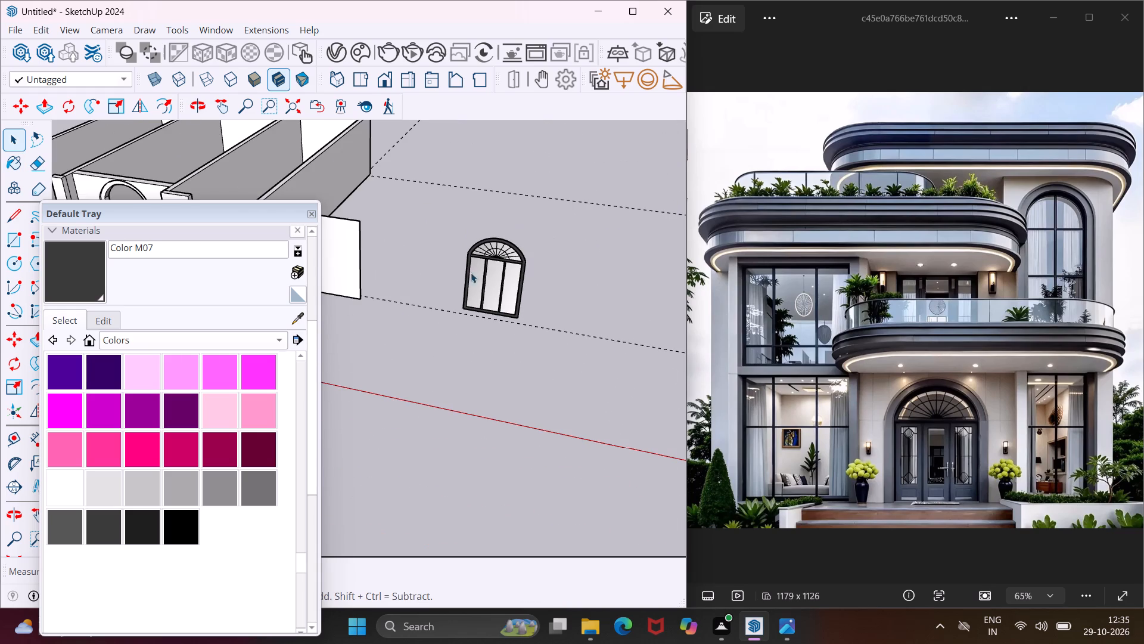
drag(281, 209, 207, 393)
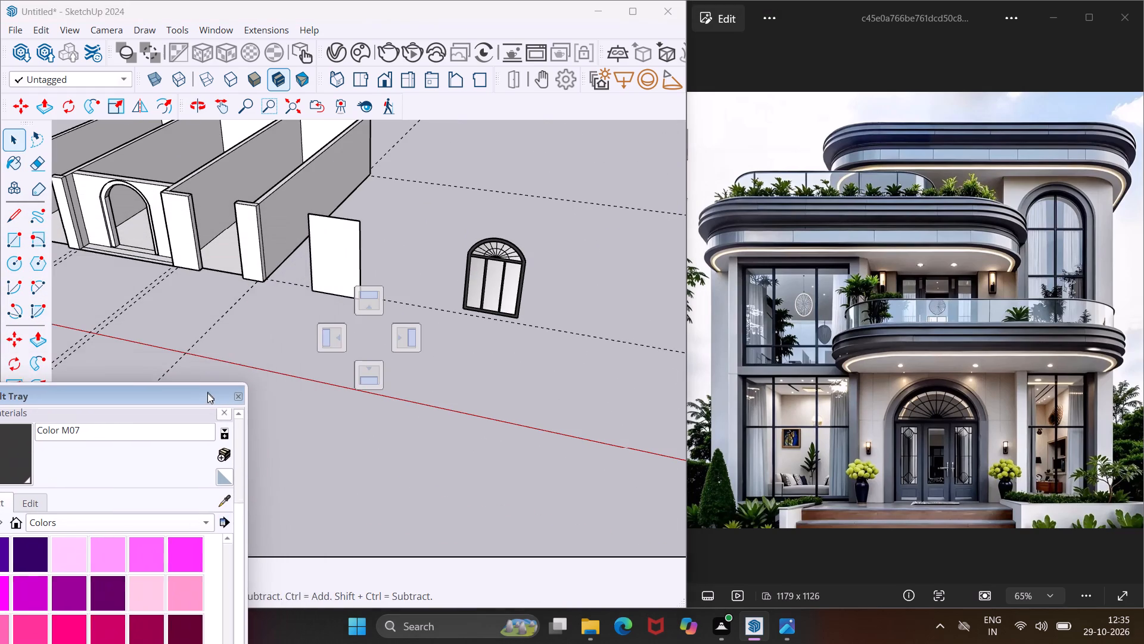
drag(207, 393, 207, 439)
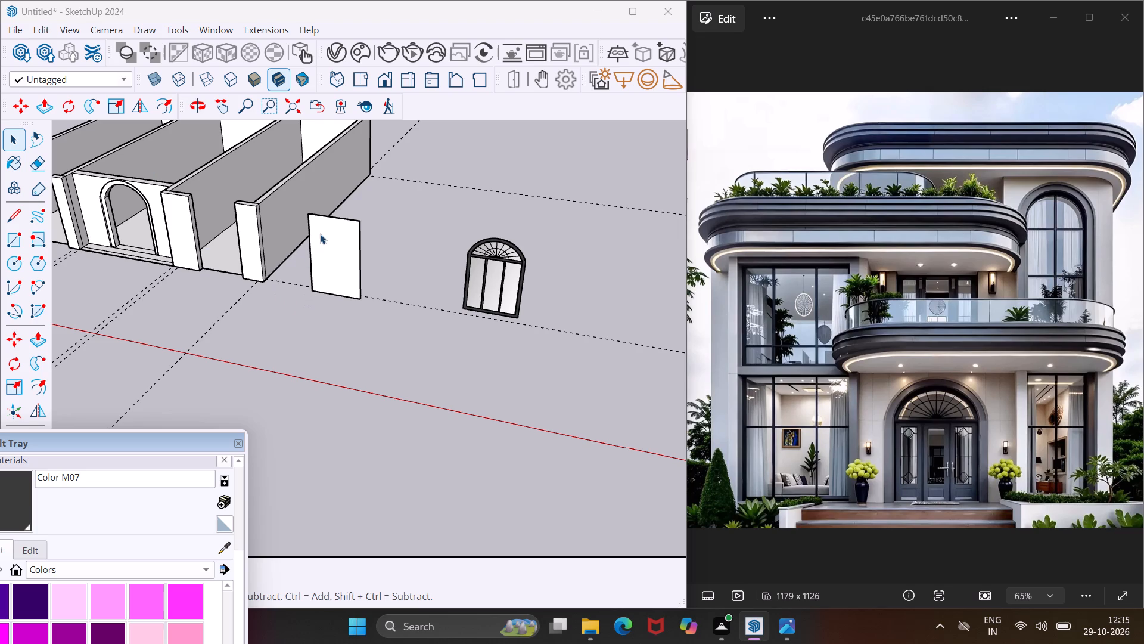
scroll(320, 233, up, 5)
middle_drag(320, 233, 586, 191)
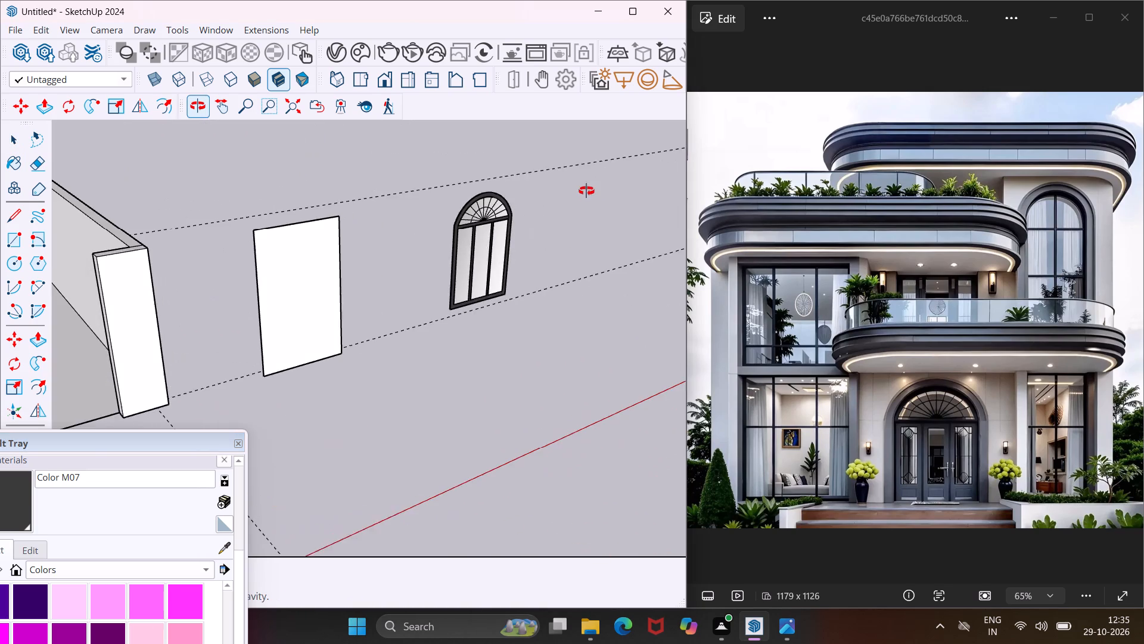
middle_drag(586, 191, 605, 191)
scroll(301, 263, up, 5)
click(300, 292)
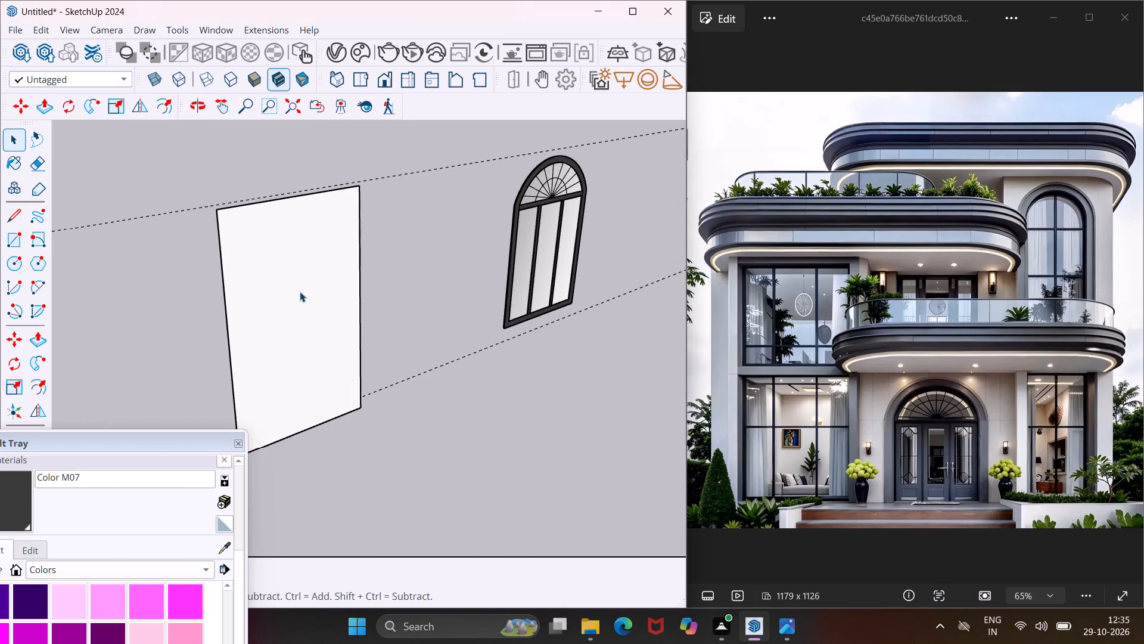
key(p)
click(300, 292)
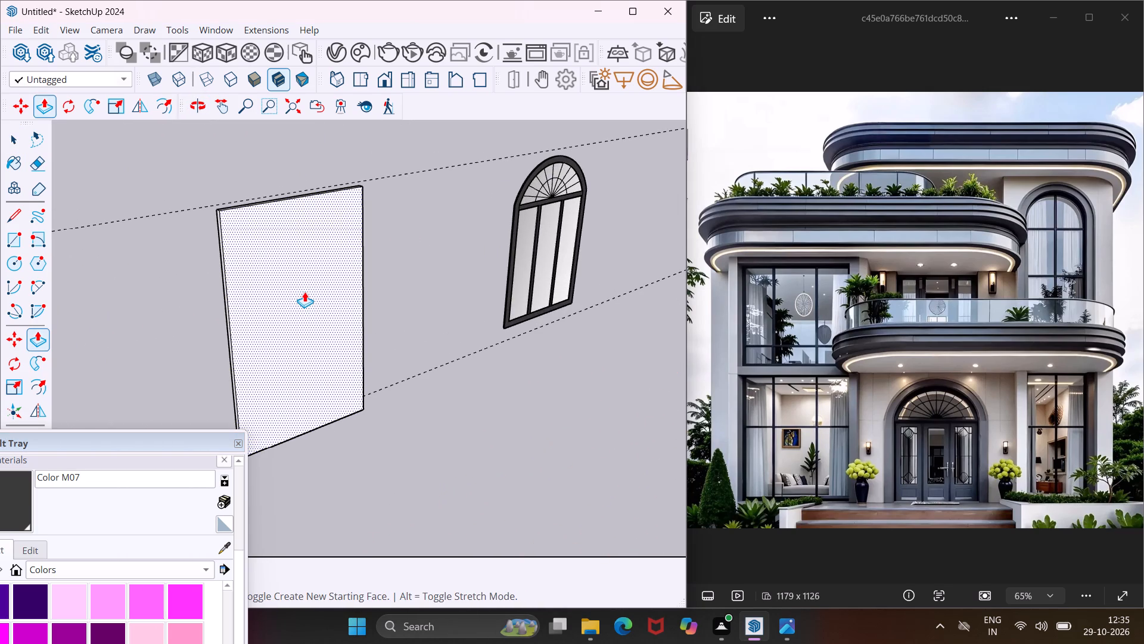
click(304, 292)
key(Escape)
key(space)
Offset the outline of the rectangular panel's front face inward to form a narrow frame border.
scroll(269, 253, down, 2)
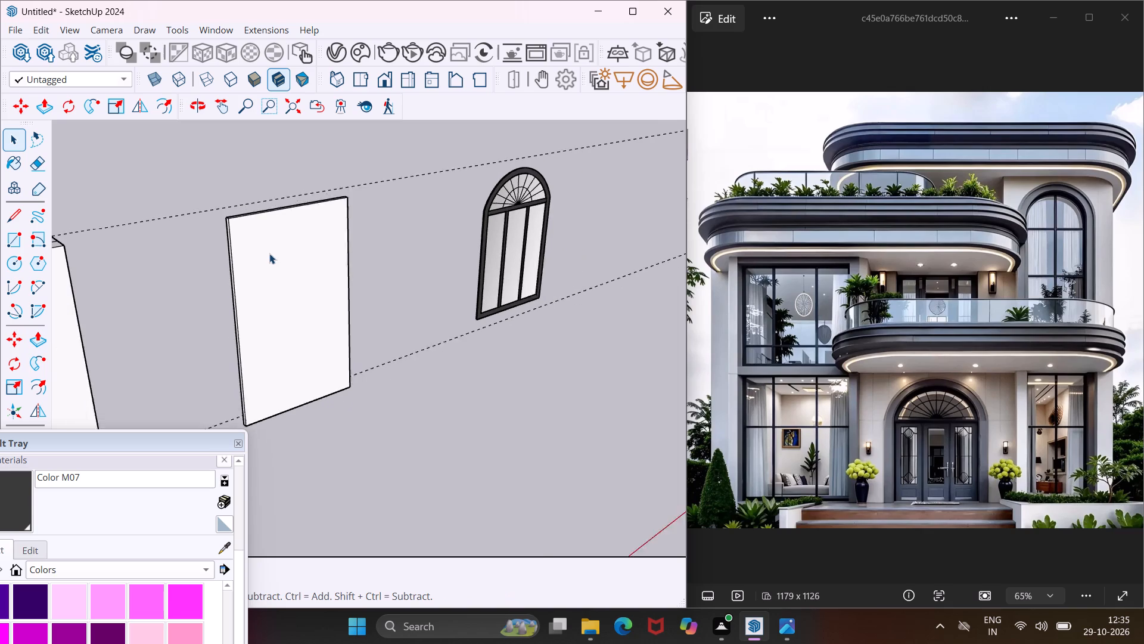
scroll(269, 253, down, 1)
scroll(256, 234, up, 5)
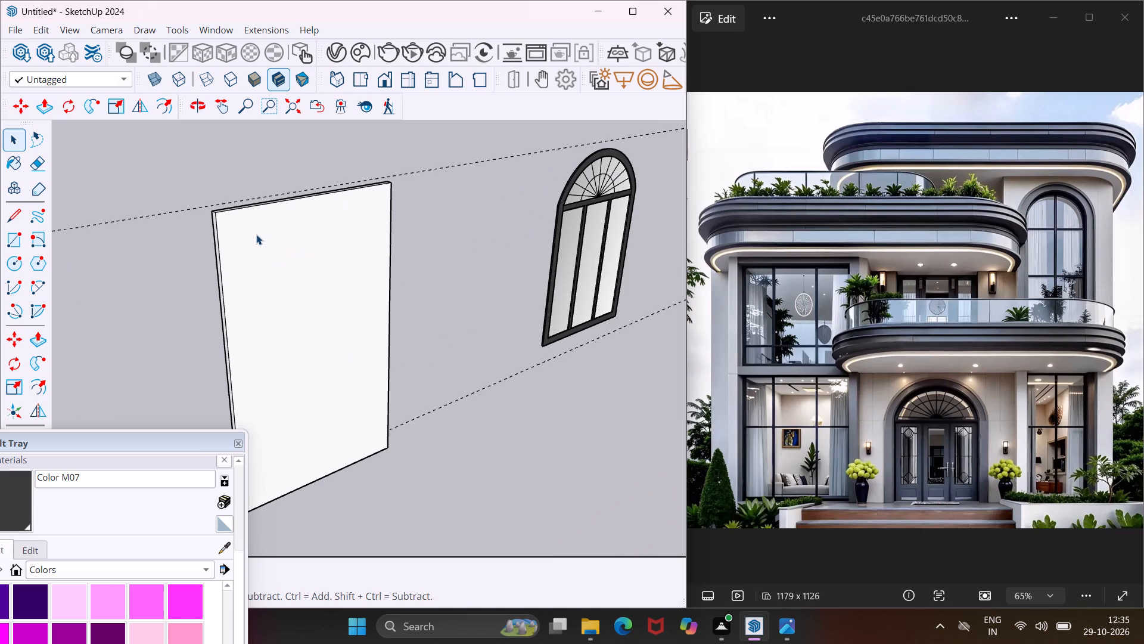
click(256, 234)
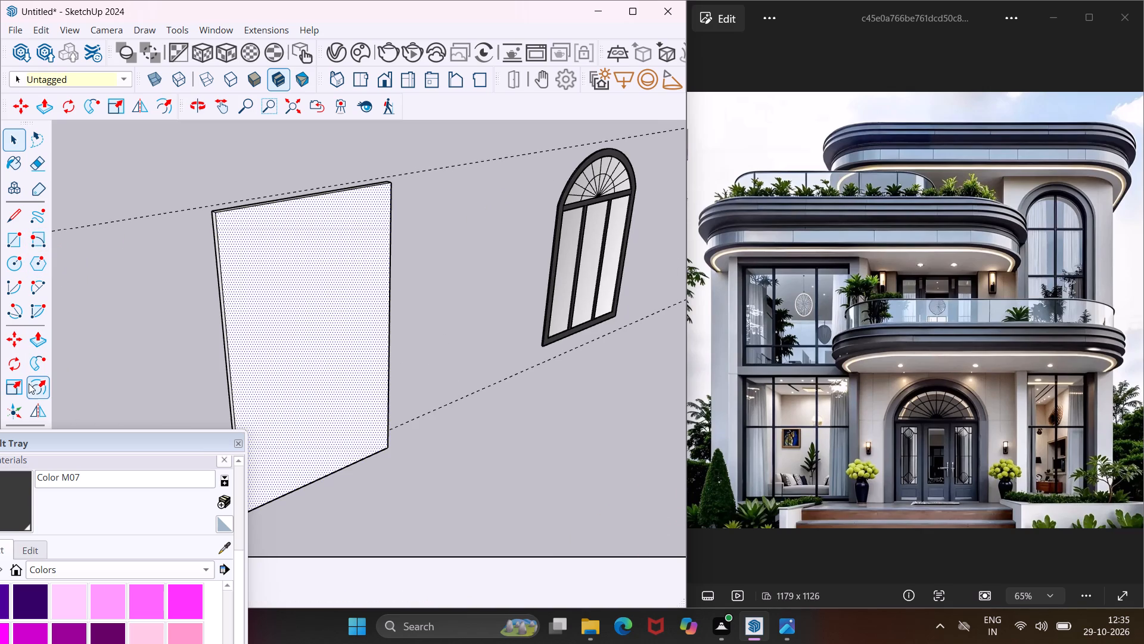
click(33, 383)
scroll(244, 323, up, 3)
click(225, 317)
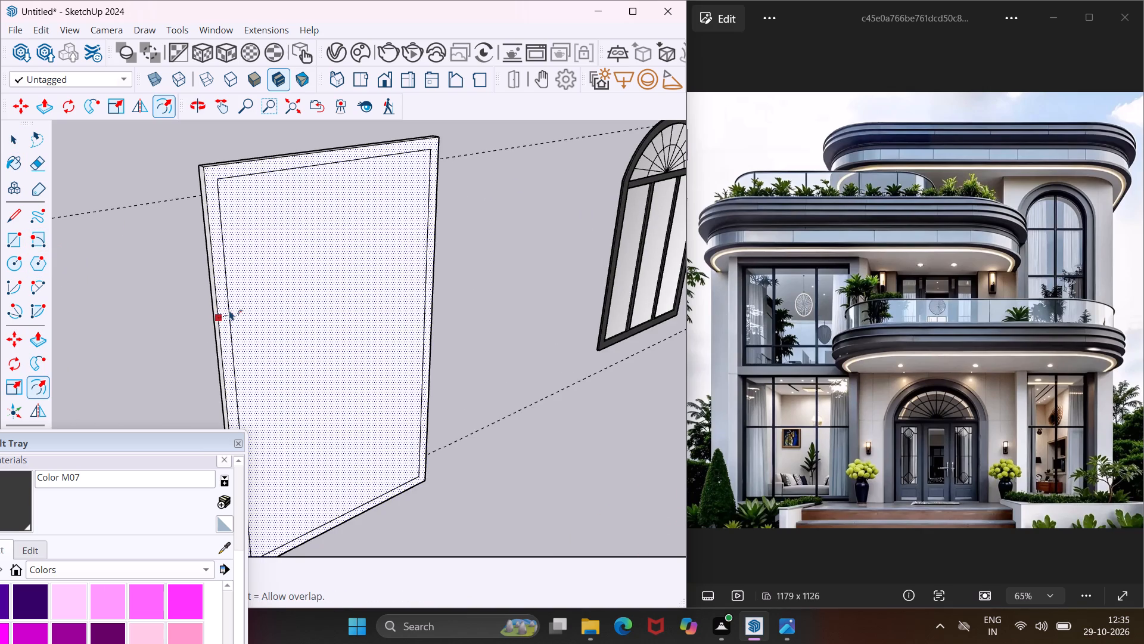
click(229, 310)
key(Escape)
key(space)
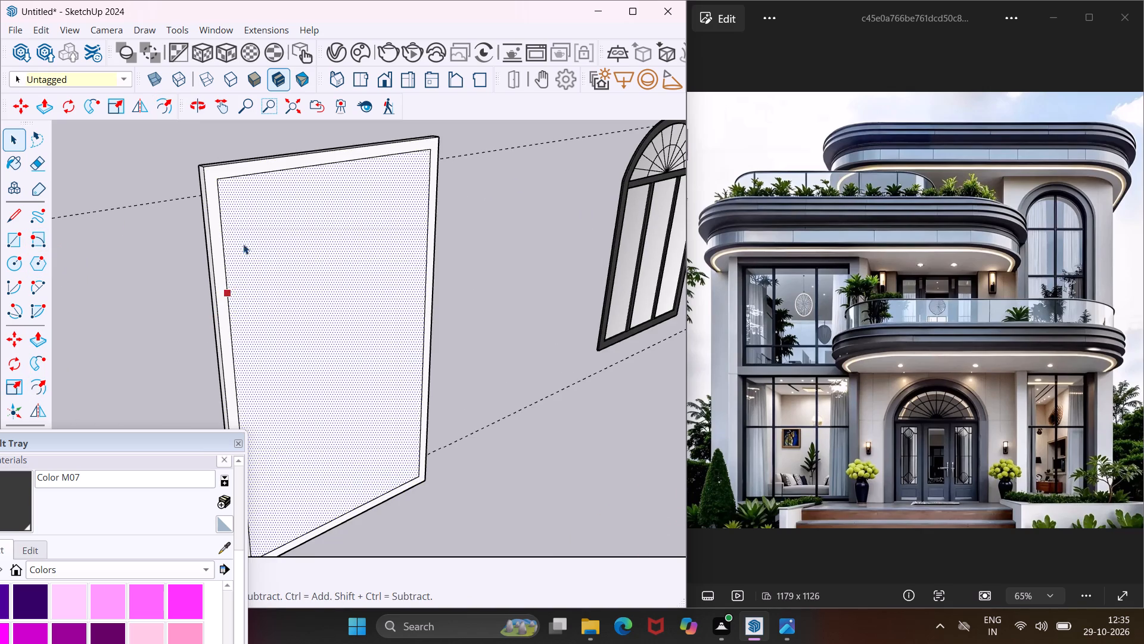
Draw a narrow full-height rectangle down the middle of the panel's inner face for a vertical mullion.
scroll(231, 243, down, 4)
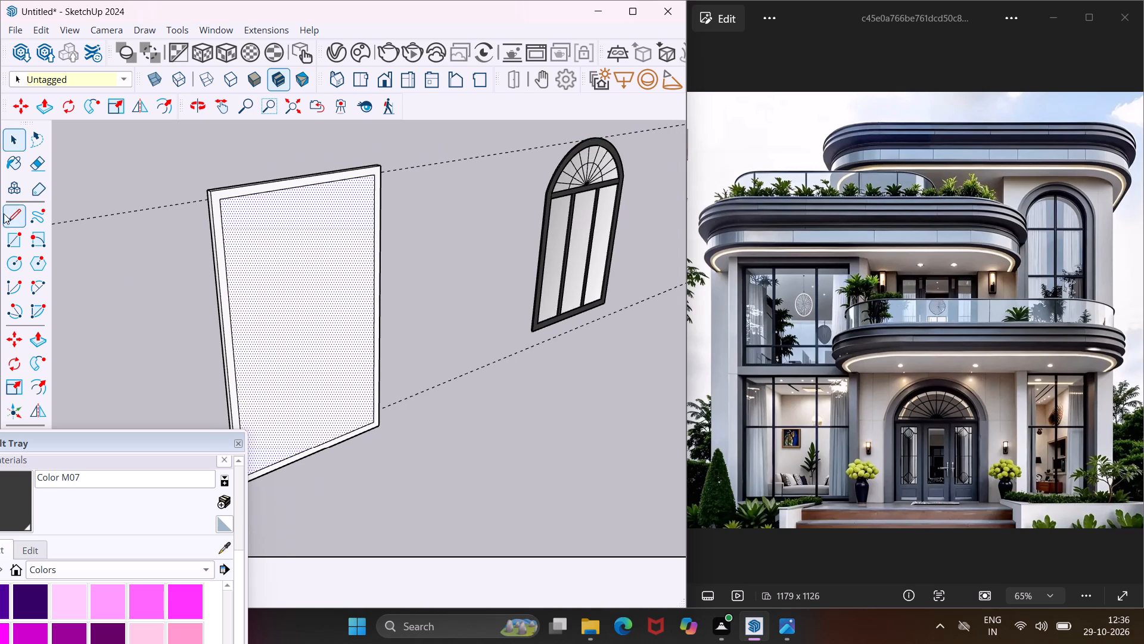
click(11, 237)
scroll(285, 193, up, 3)
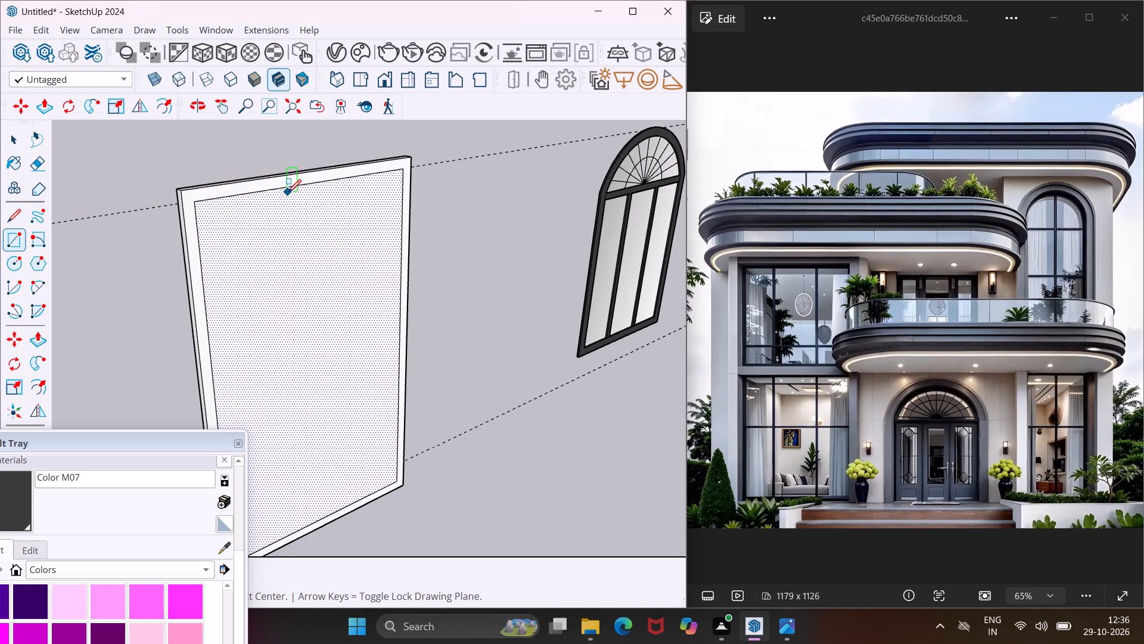
click(294, 187)
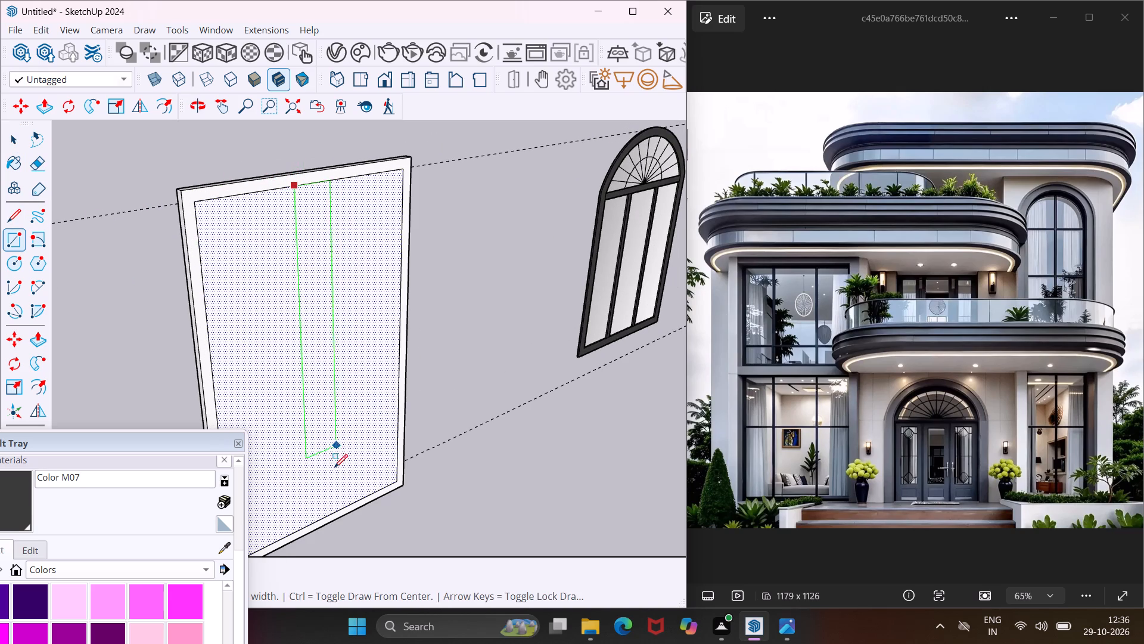
click(321, 522)
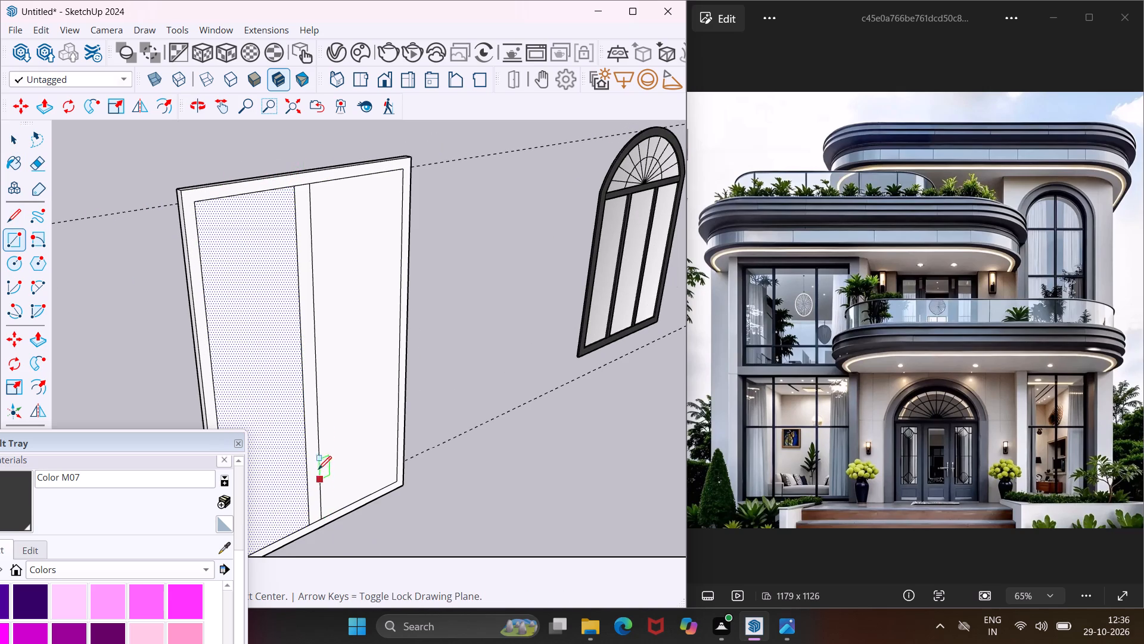
Draw a narrow full-width rectangle across the panel's inner face around mid-height for a horizontal crossbar.
scroll(312, 339, down, 4)
scroll(241, 335, up, 3)
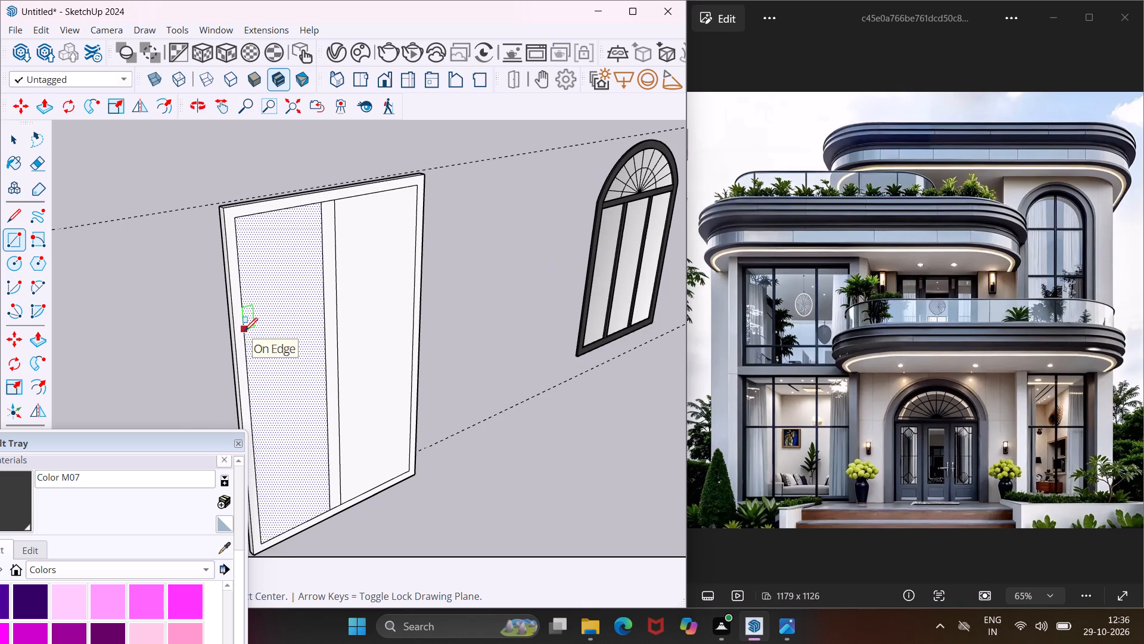
click(245, 370)
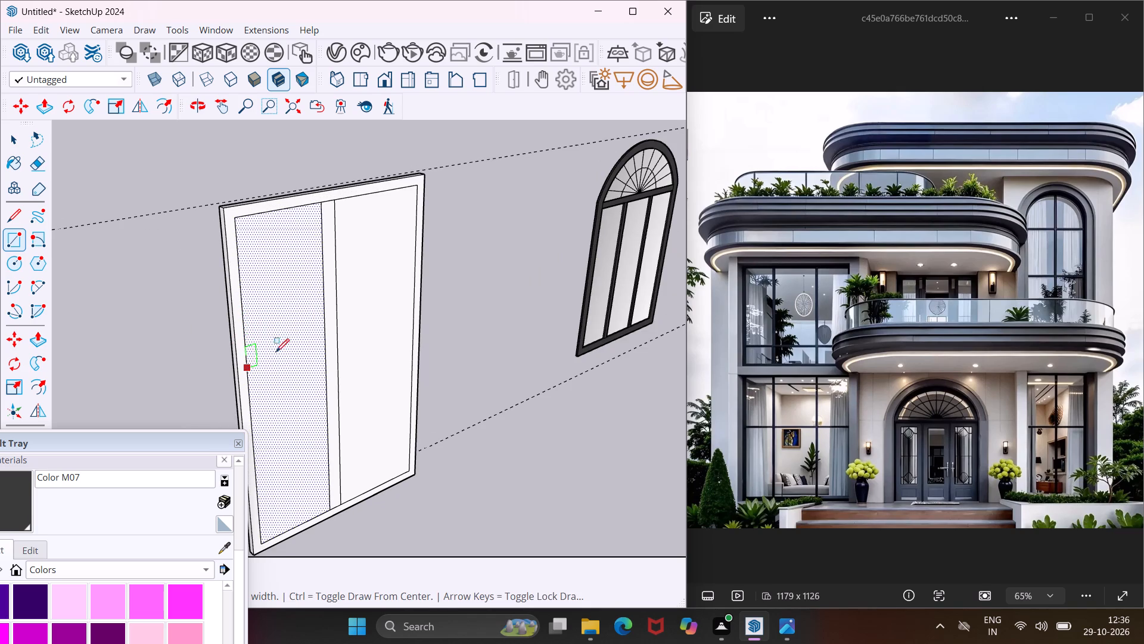
click(412, 306)
key(Escape)
key(space)
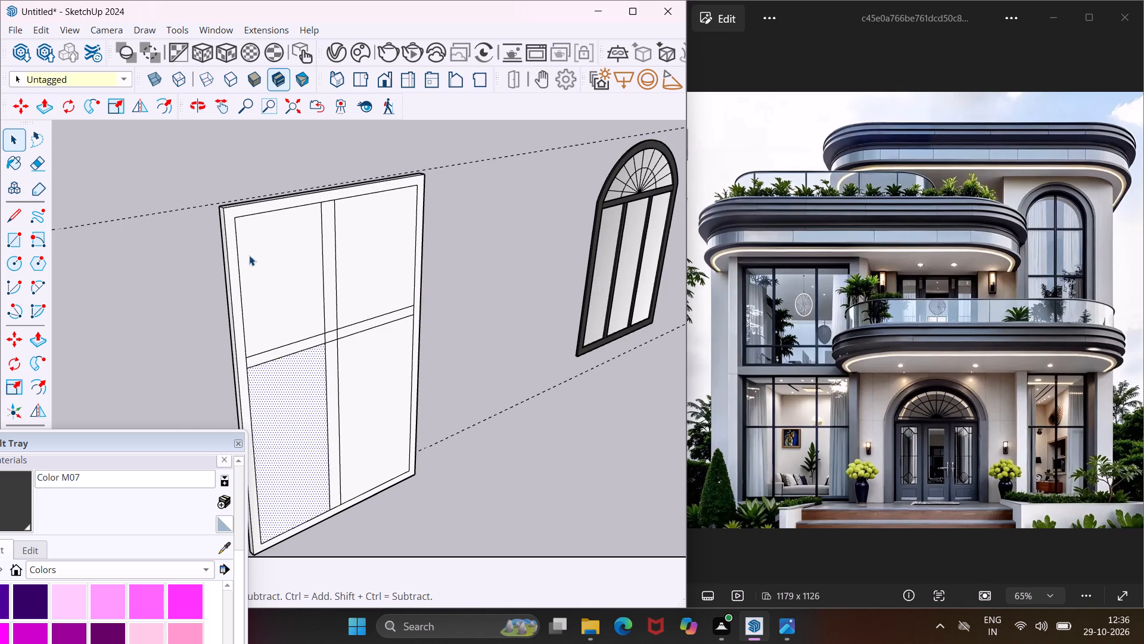
Push/Pull the rectangular window's outer frame border forward from the pane.
scroll(220, 209, up, 14)
click(248, 239)
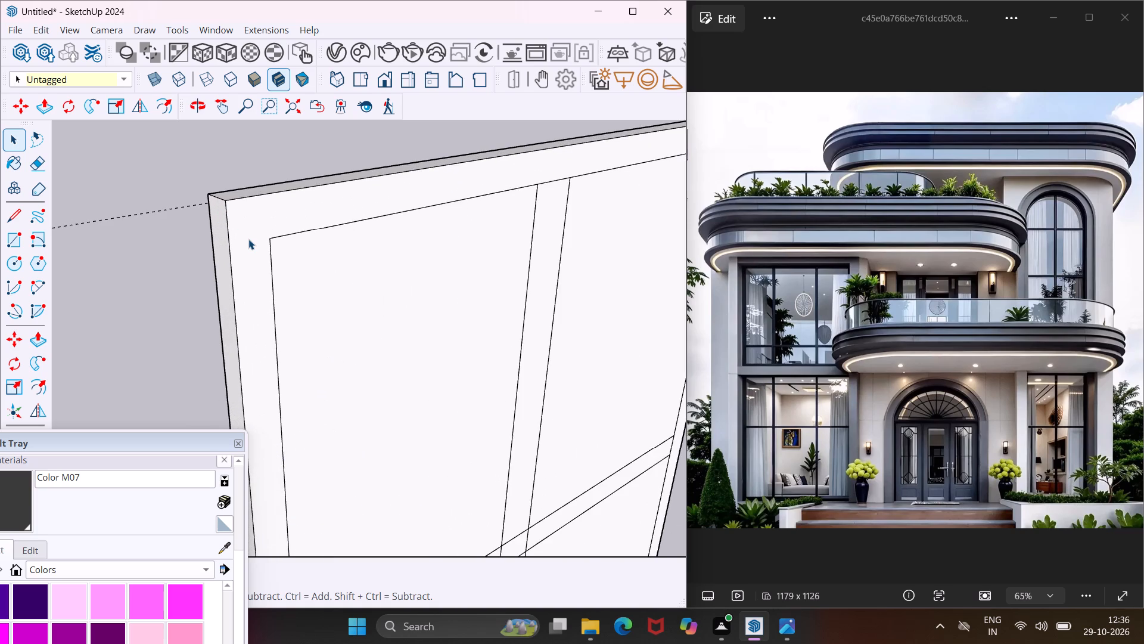
key(p)
click(248, 239)
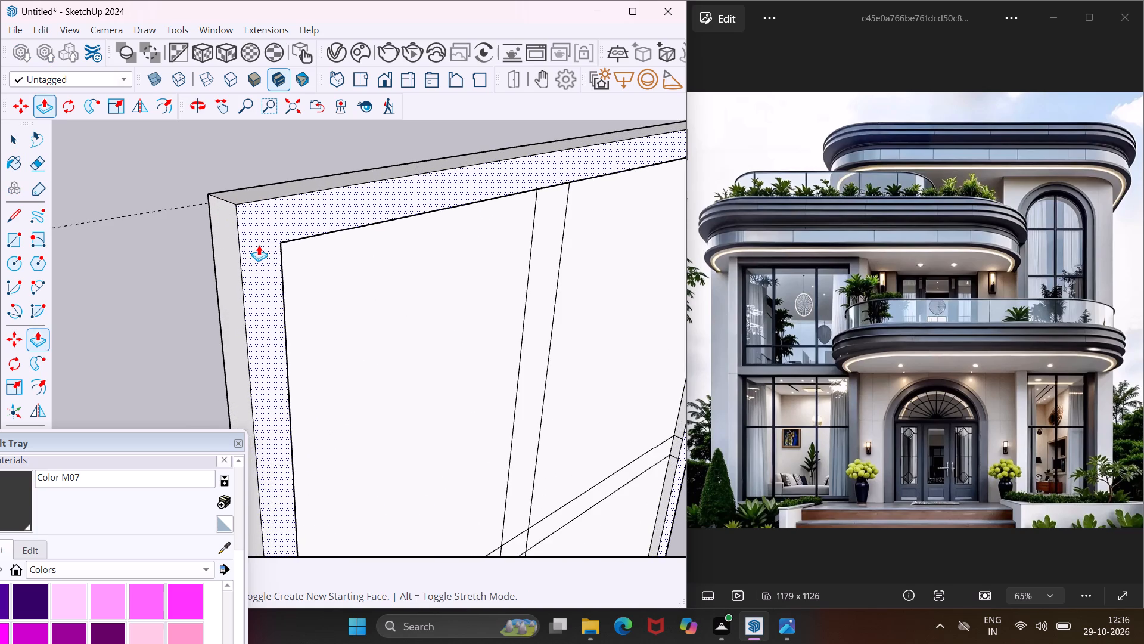
click(259, 245)
scroll(238, 207, down, 4)
key(Escape)
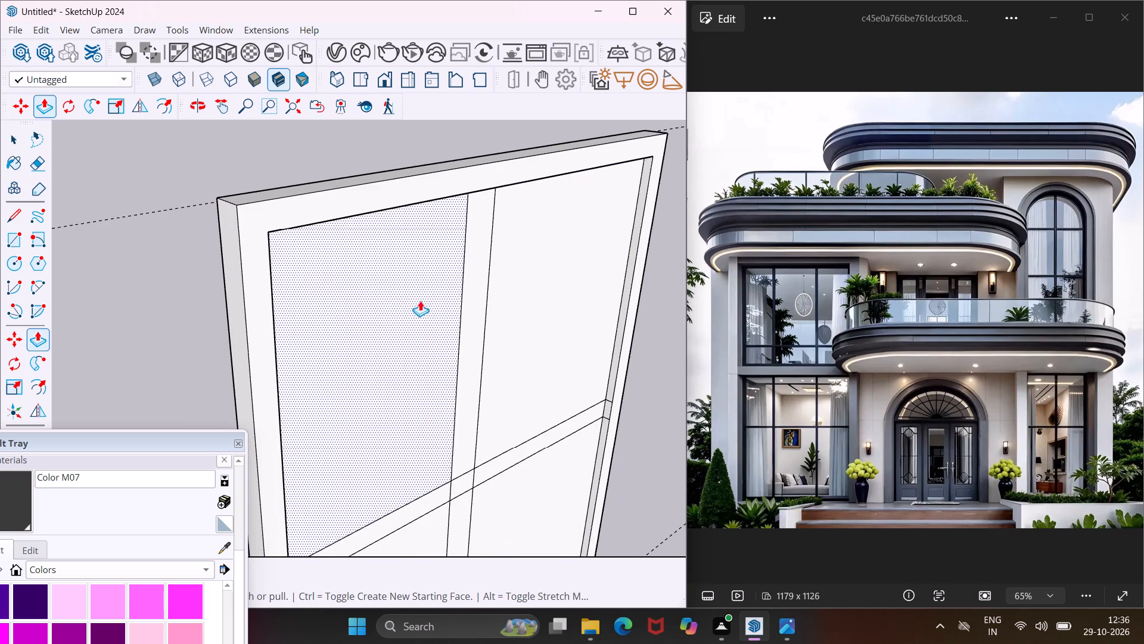
Push/Pull the mullion segments, the crossbar segments and their crossing forward to sit flush with the outer frame border.
scroll(461, 284, up, 3)
double_click(468, 279)
scroll(468, 265, down, 4)
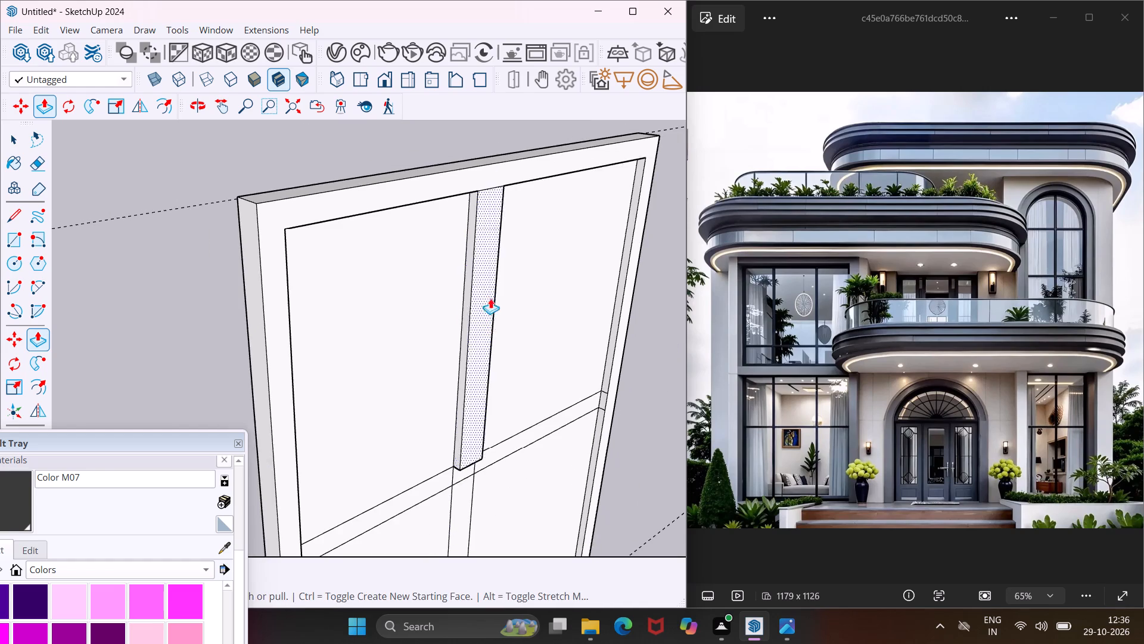
scroll(460, 472, up, 4)
double_click(456, 470)
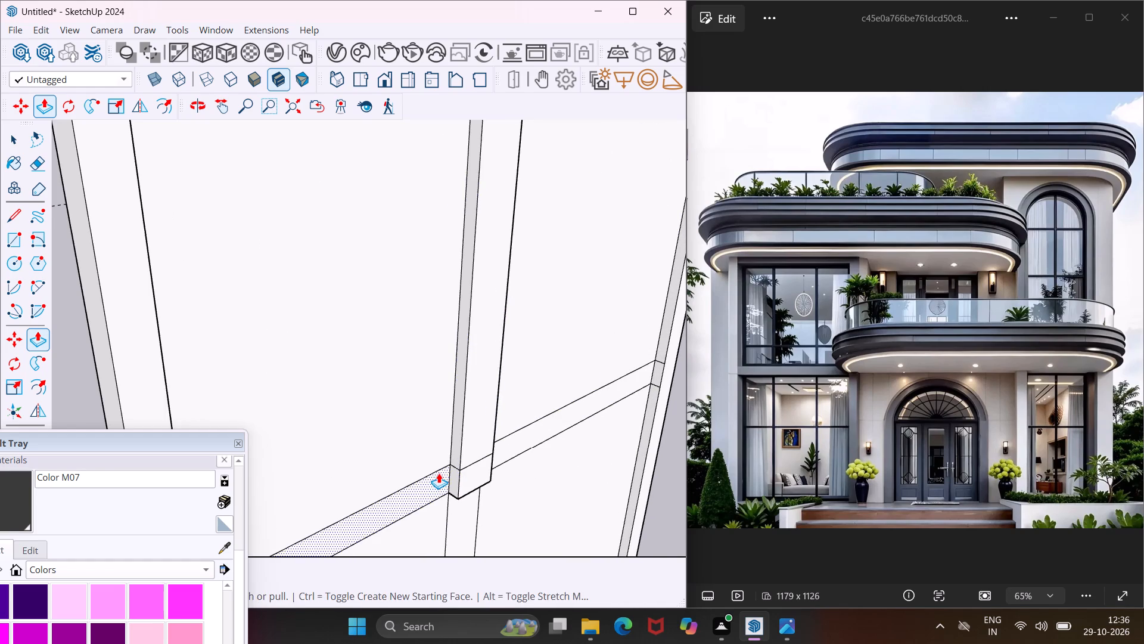
double_click(439, 473)
double_click(506, 446)
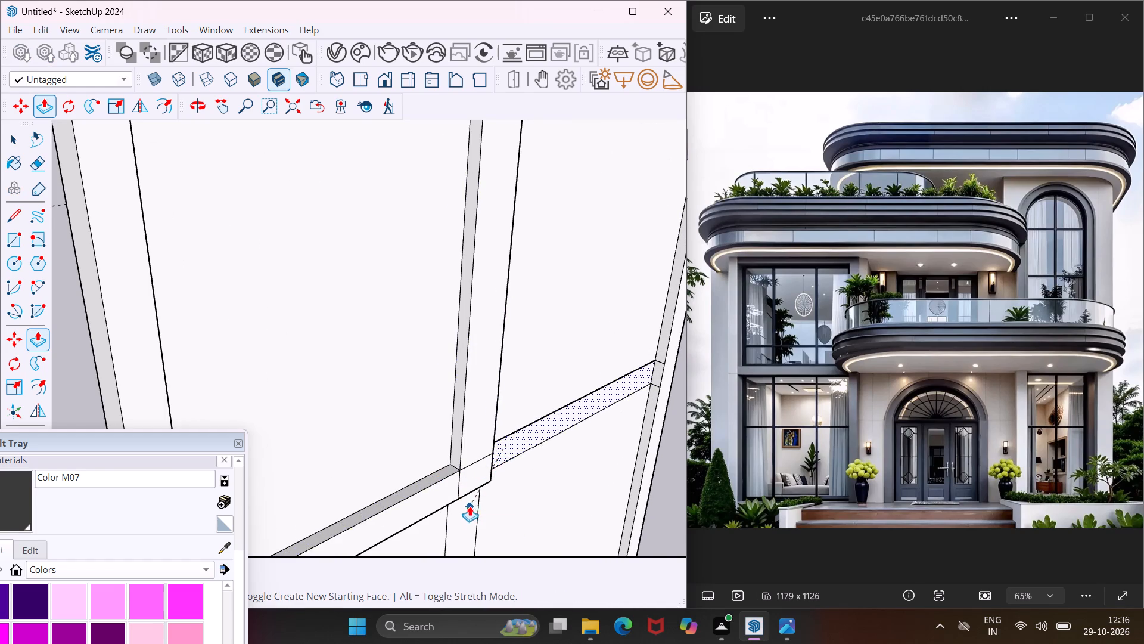
click(476, 469)
click(461, 516)
click(476, 457)
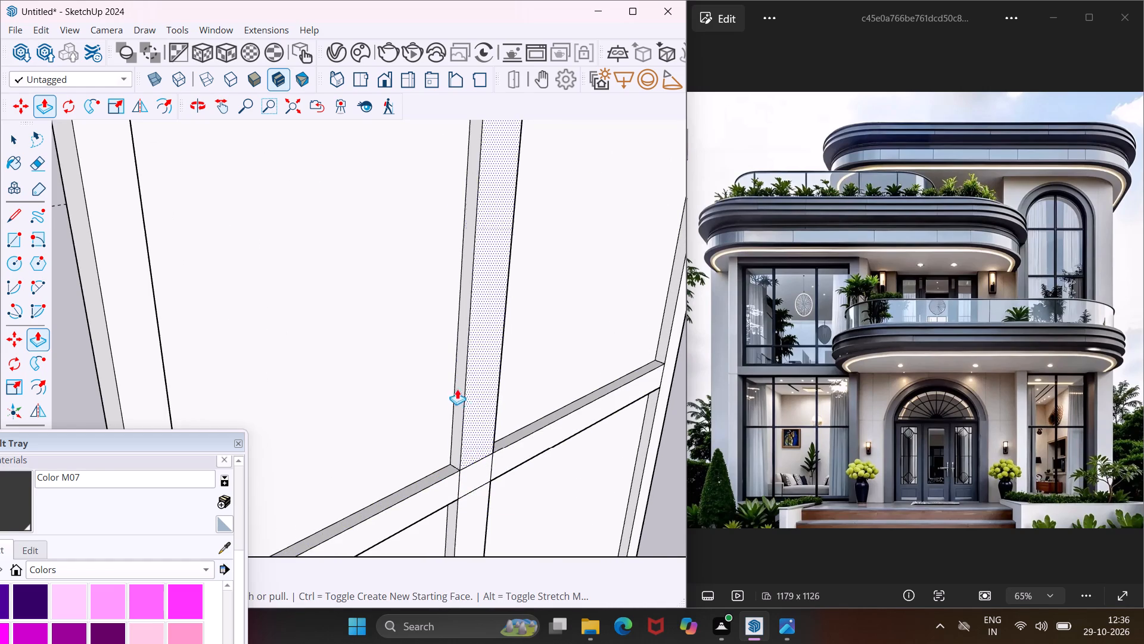
scroll(456, 387, down, 9)
key(Escape)
key(space)
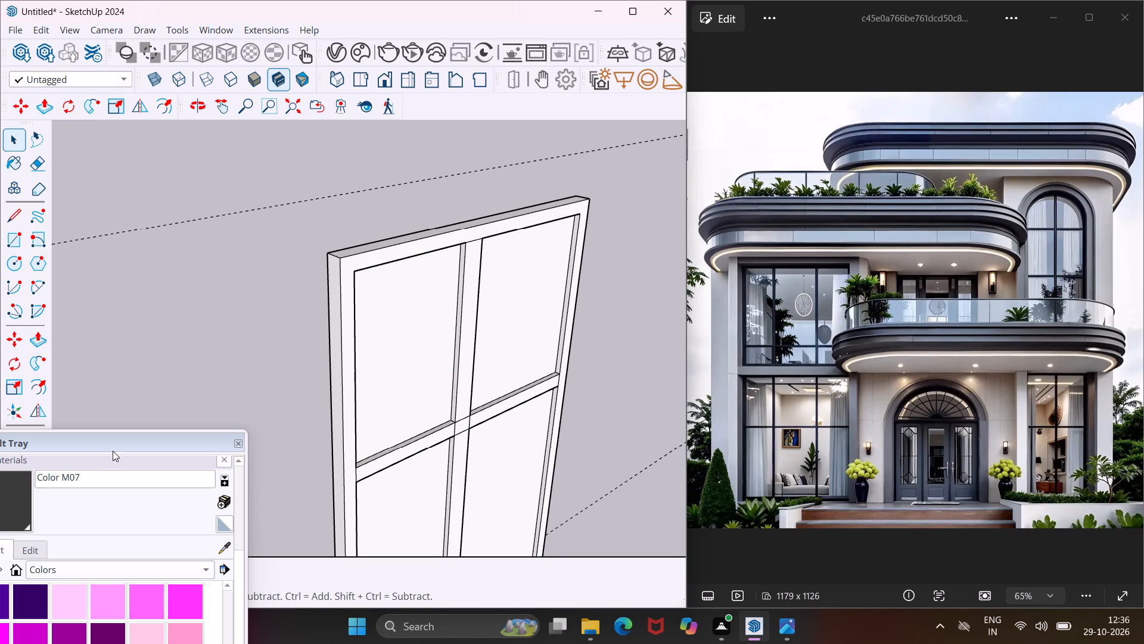
Paint the front faces of the rectangular window's outer border, mullion, crossbar and their crossing with Color M07.
click(15, 491)
scroll(334, 233, up, 5)
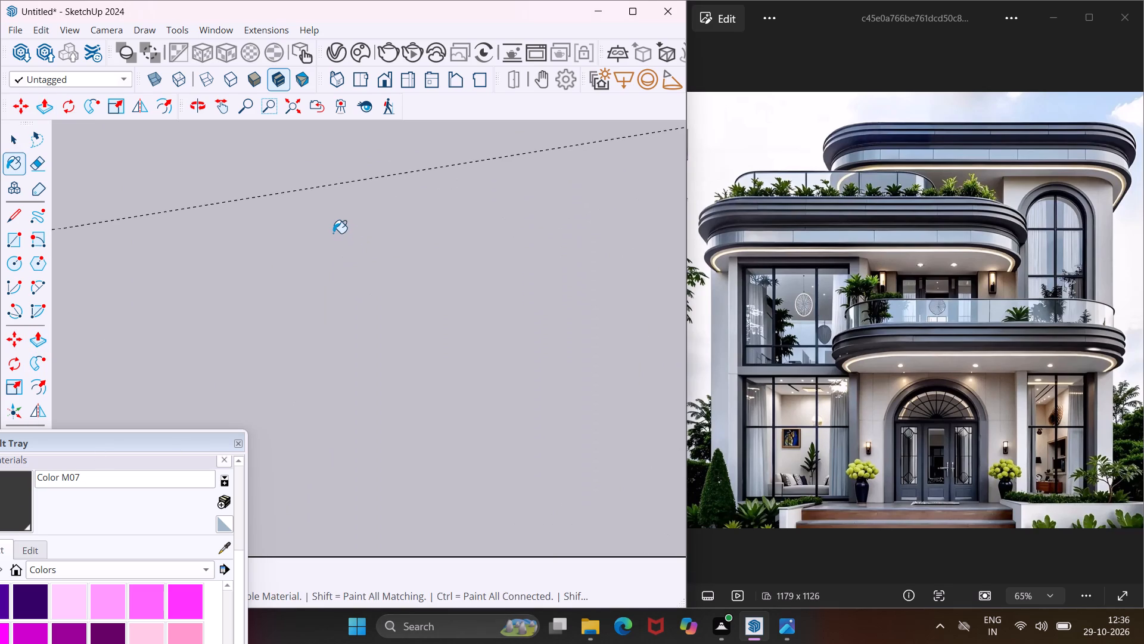
scroll(333, 236, down, 4)
click(349, 287)
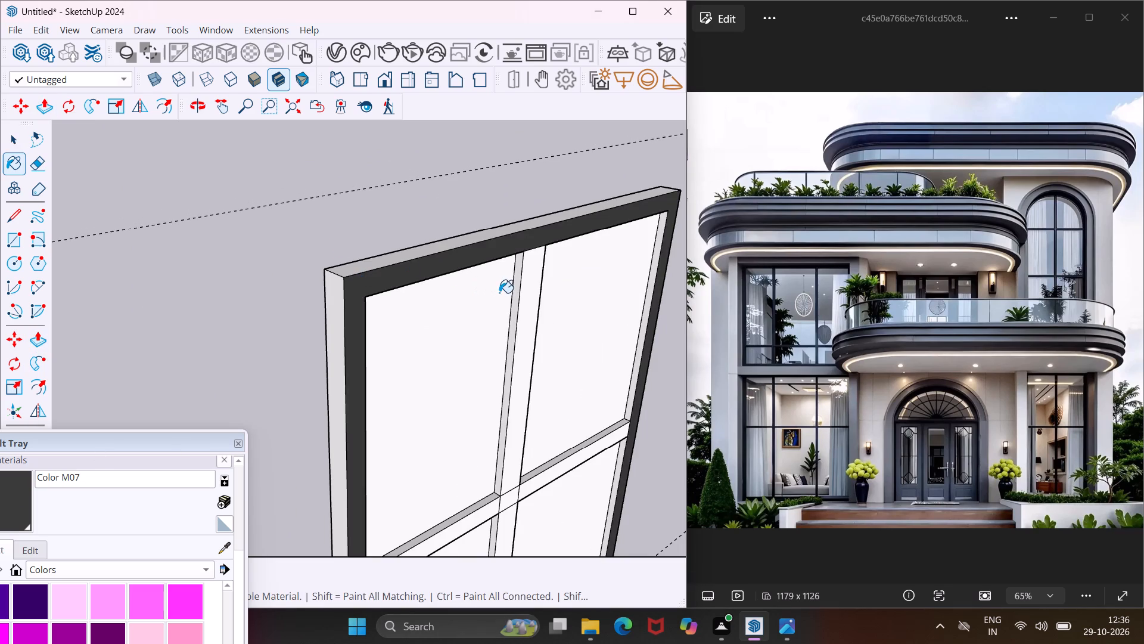
click(527, 278)
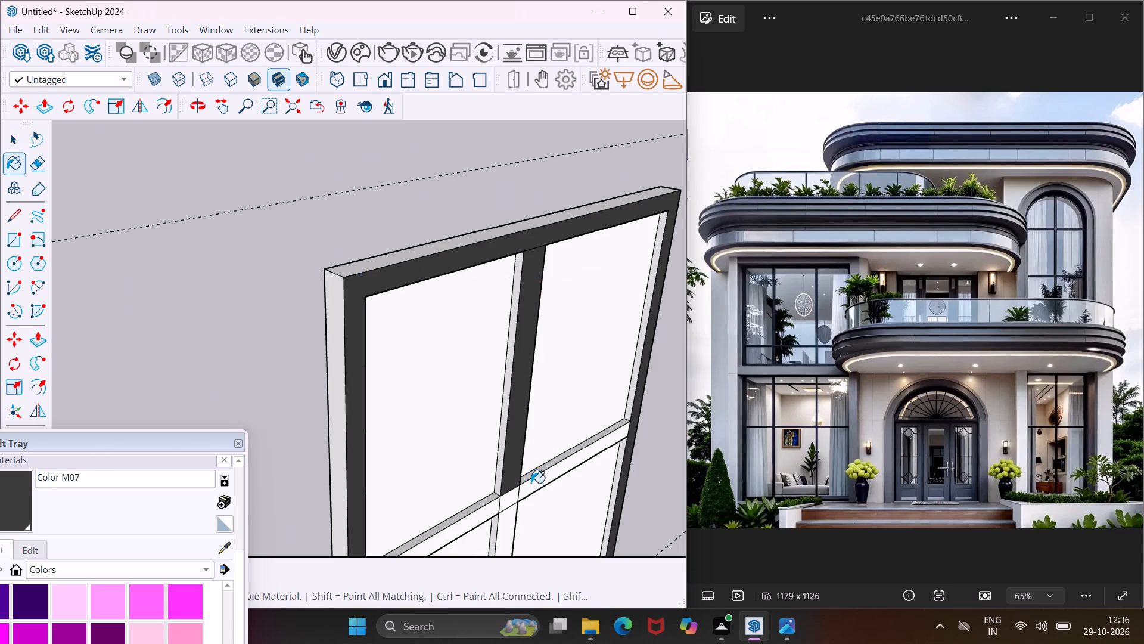
click(533, 482)
click(502, 504)
click(494, 510)
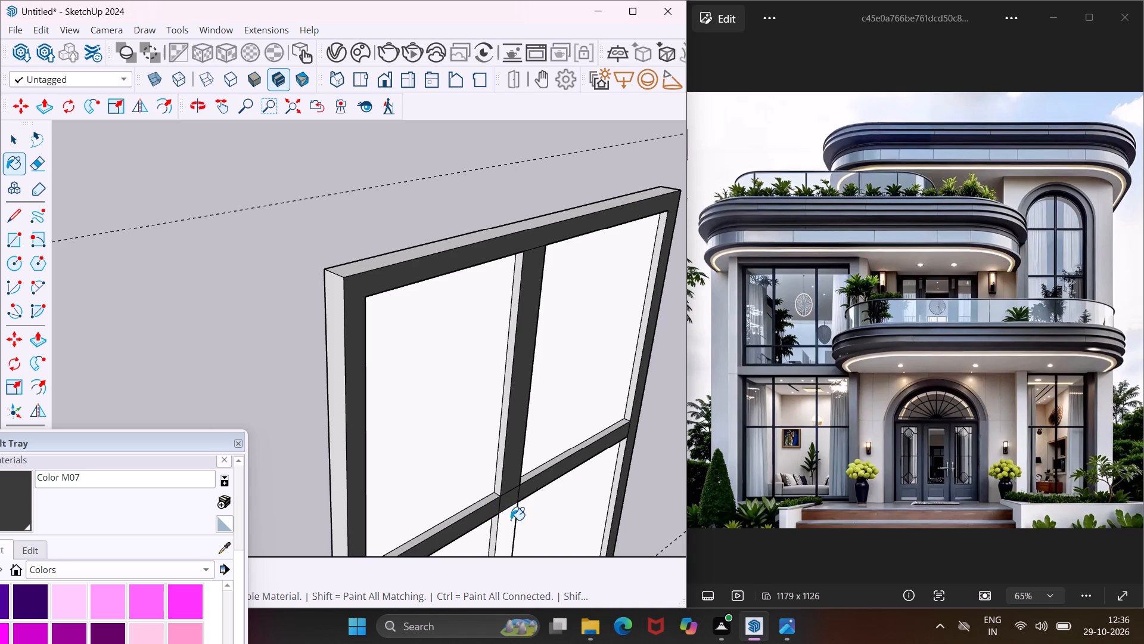
click(511, 520)
Paint the crossbar's top faces and the adjoining side face of the upper mullion with Color M07.
scroll(503, 493, up, 8)
click(483, 507)
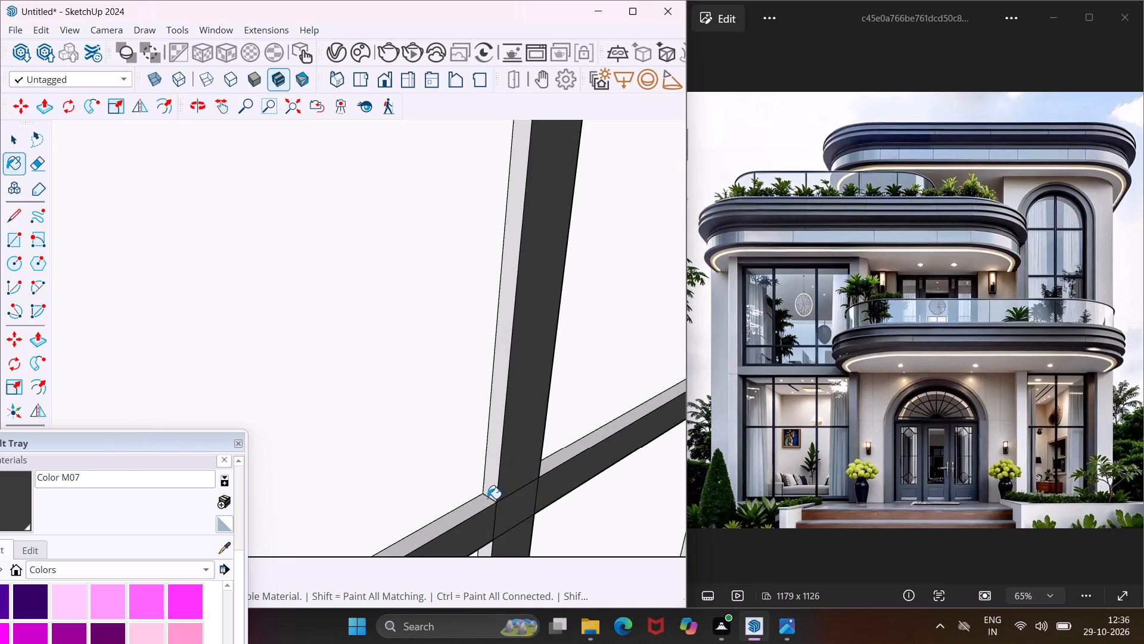
click(494, 481)
click(547, 467)
scroll(474, 450, down, 3)
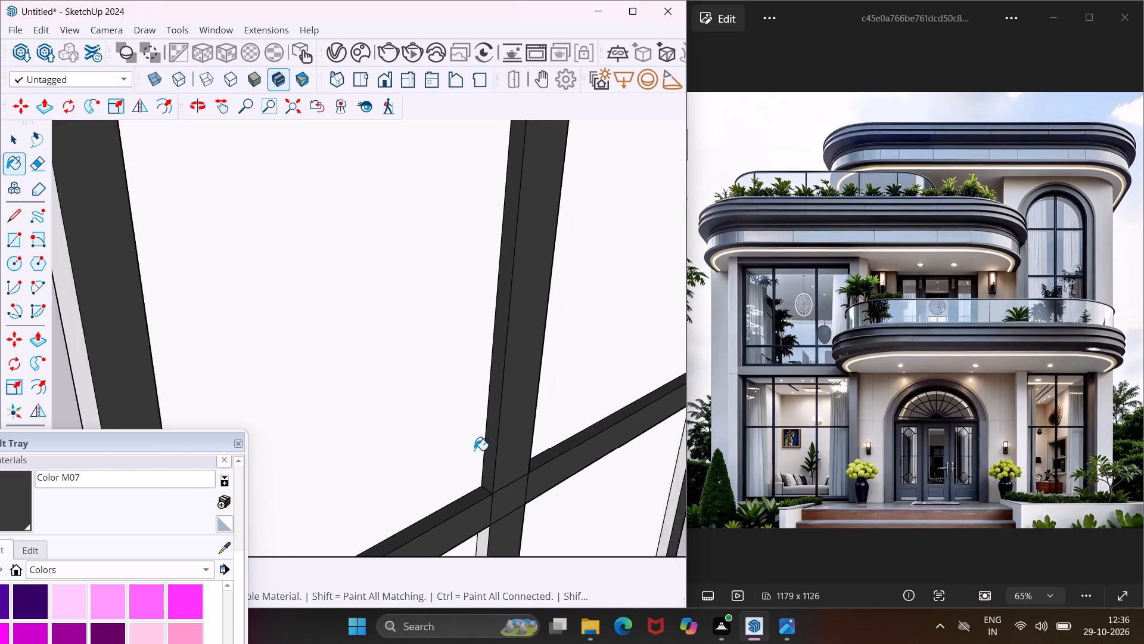
Paint the window frame's exposed outer side face and its top face with Color M07.
scroll(474, 450, down, 8)
scroll(342, 320, up, 7)
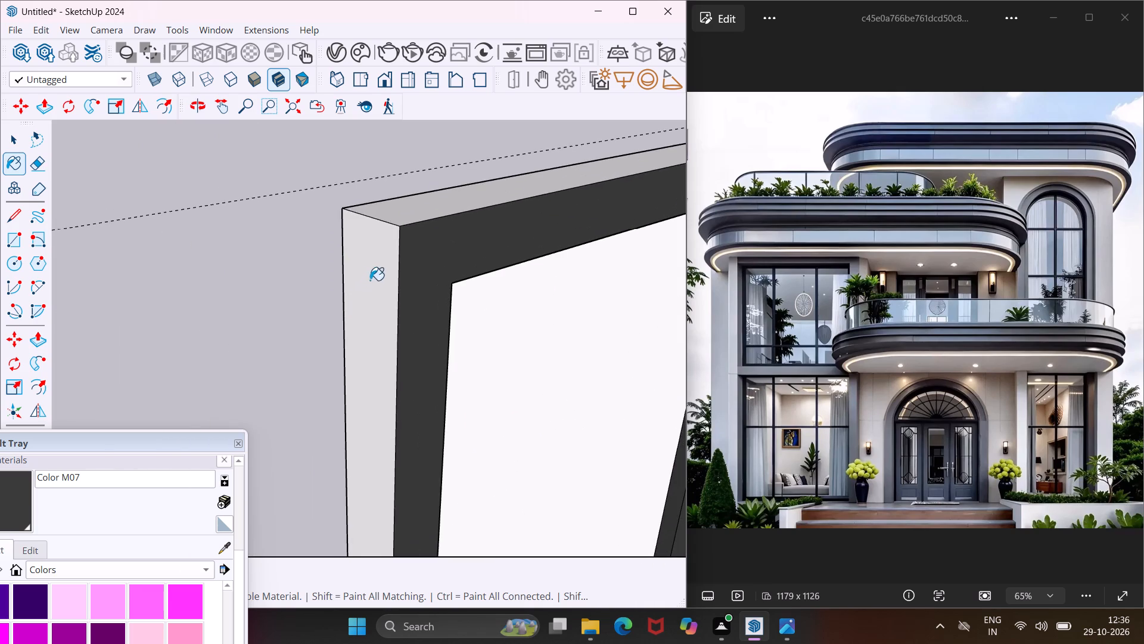
click(370, 280)
click(411, 217)
Paint the far jamb's inner faces above and below the crossbar, and the lower mullion's matching side face, with Color M07.
scroll(384, 219, down, 15)
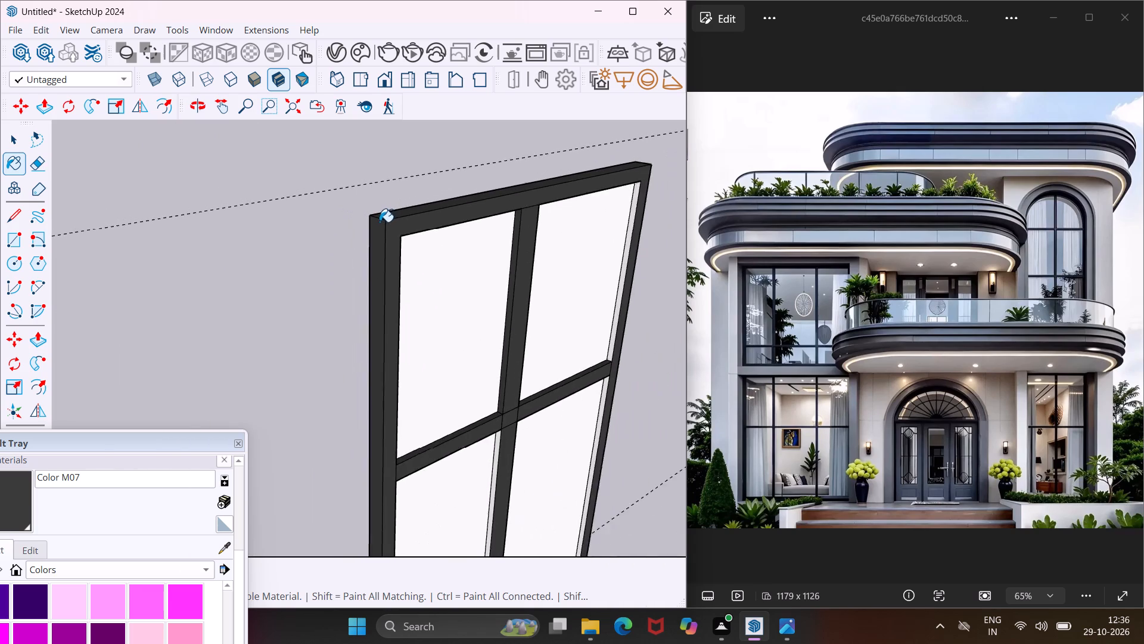
scroll(380, 222, down, 2)
scroll(564, 278, up, 10)
click(590, 249)
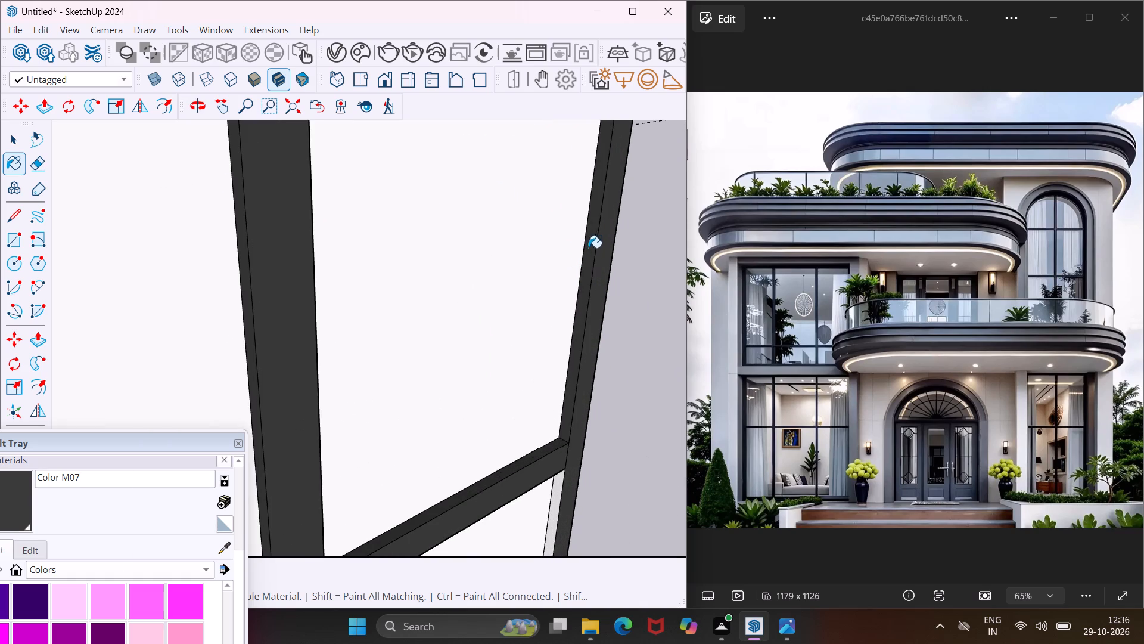
scroll(549, 227, down, 12)
scroll(536, 392, up, 9)
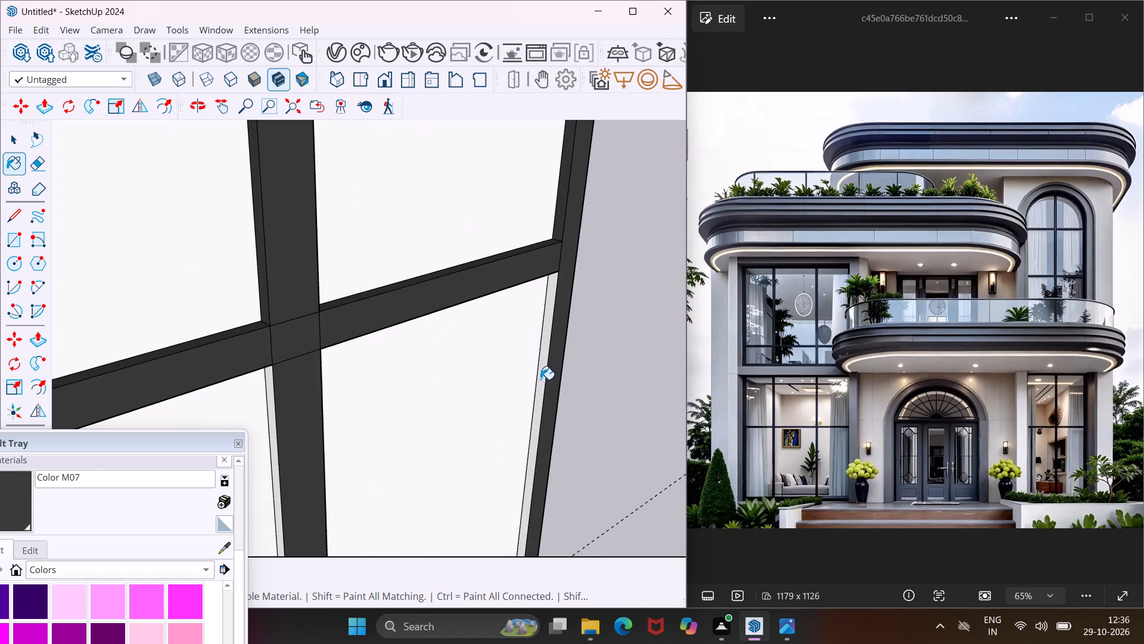
click(543, 374)
scroll(530, 332, down, 6)
scroll(411, 417, up, 3)
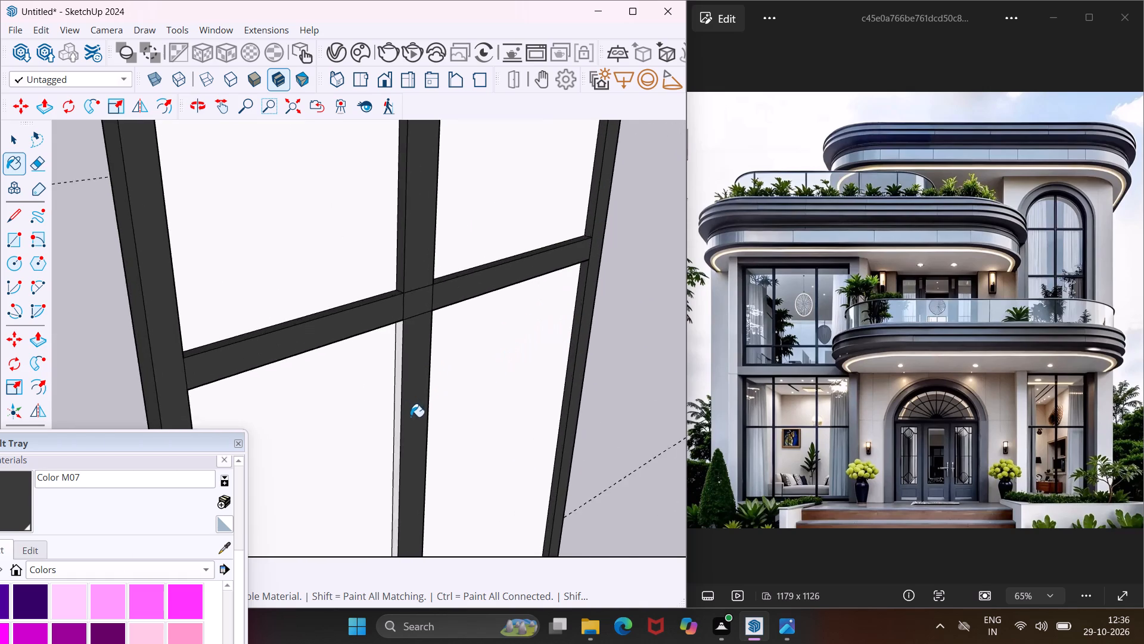
scroll(411, 417, up, 5)
click(394, 367)
Paint the mullion's opposite side faces and the opposite jamb's inner faces, above and below the crossbar, with Color M07.
middle_drag(450, 333, 386, 332)
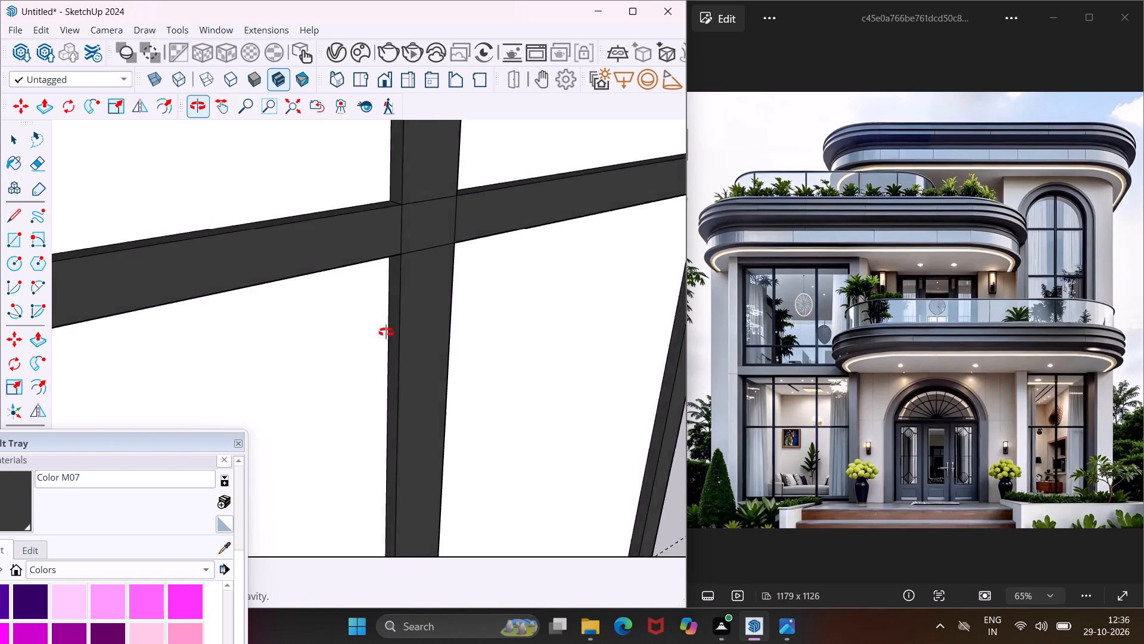
middle_drag(386, 332, 198, 312)
scroll(405, 232, down, 5)
middle_drag(469, 250, 380, 247)
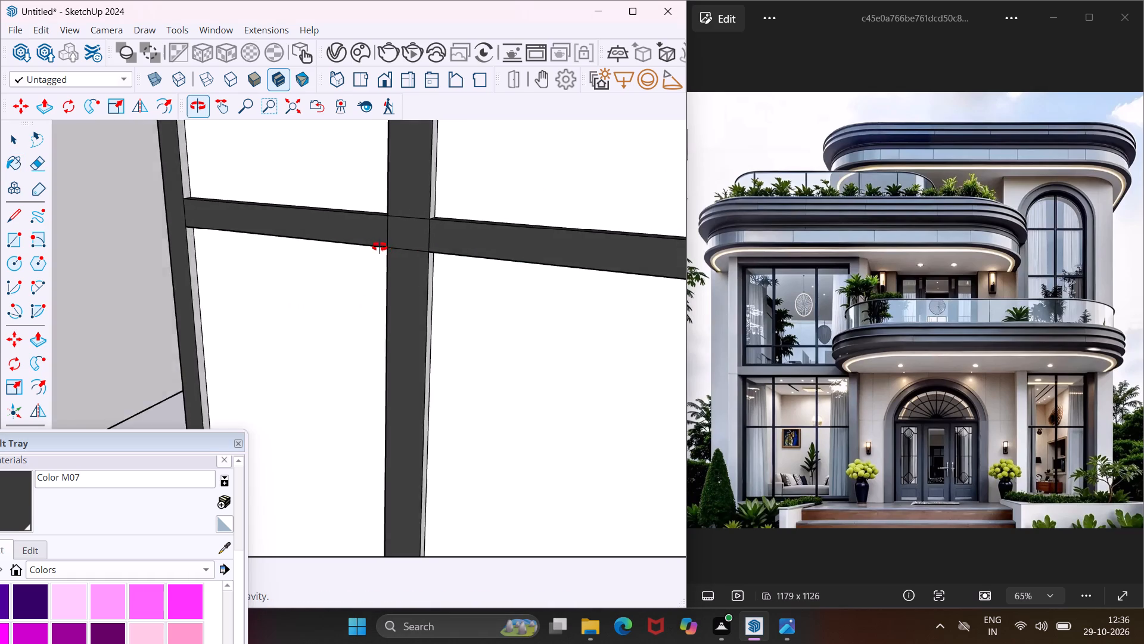
middle_drag(380, 247, 243, 256)
scroll(383, 212, up, 4)
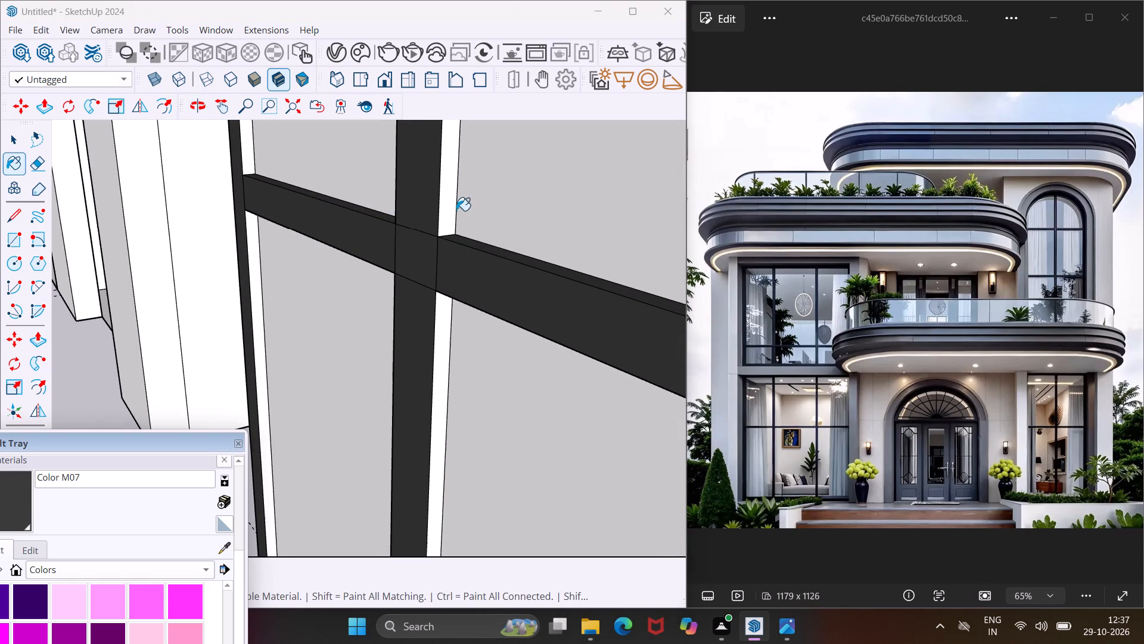
drag(449, 204, 449, 210)
click(446, 318)
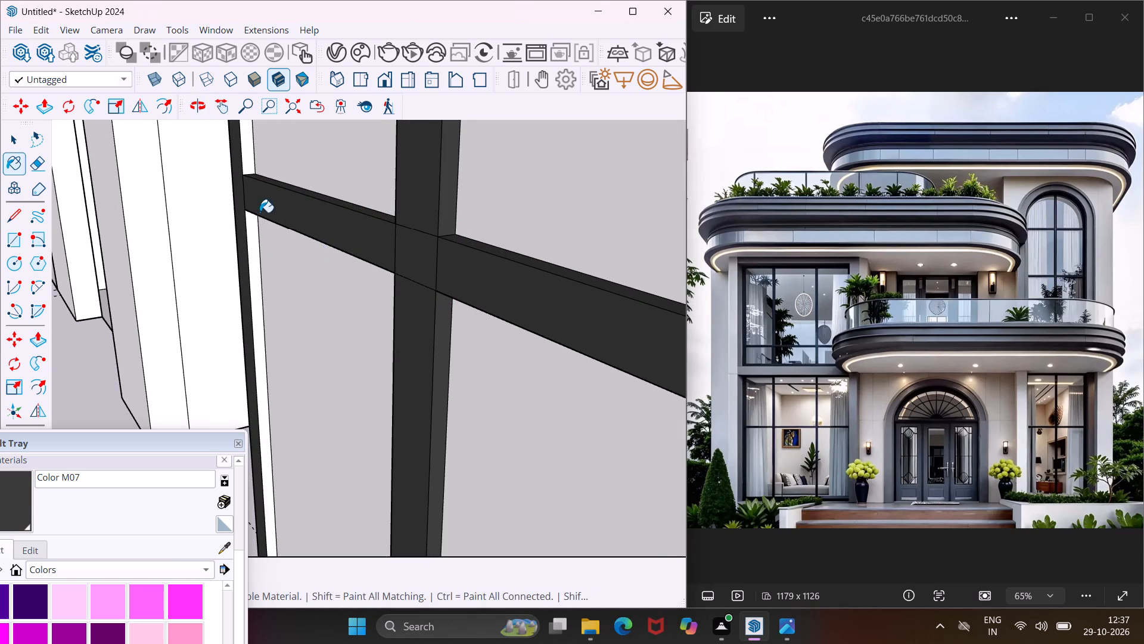
click(245, 159)
click(253, 225)
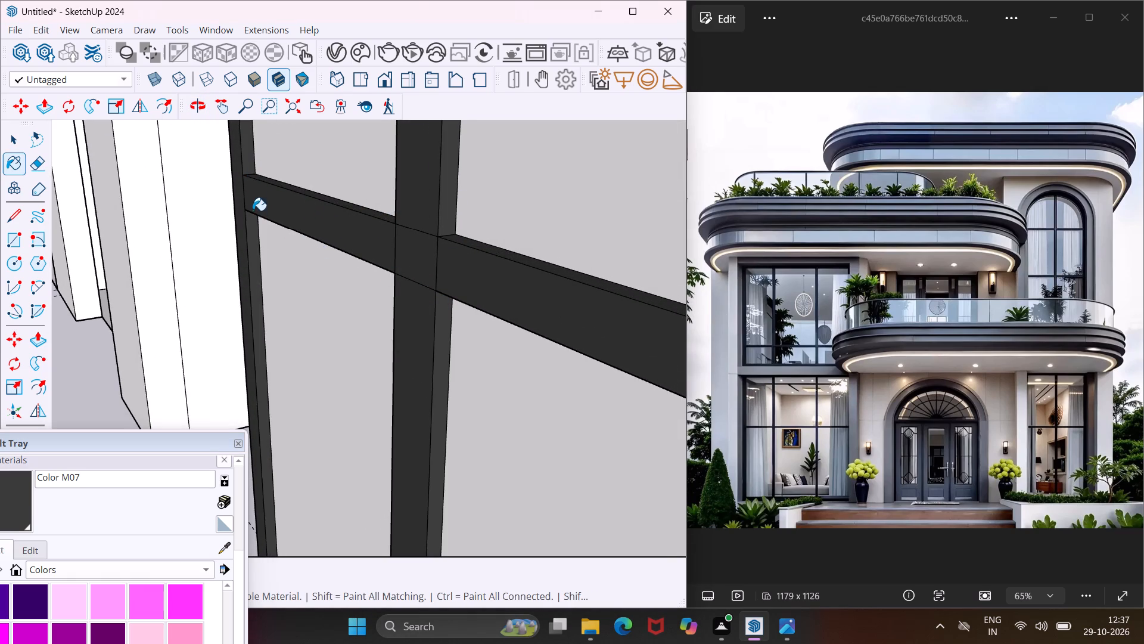
Paint the window frame's remaining unpainted outer side face with Color M07.
scroll(251, 201, down, 9)
middle_drag(259, 209, 268, 241)
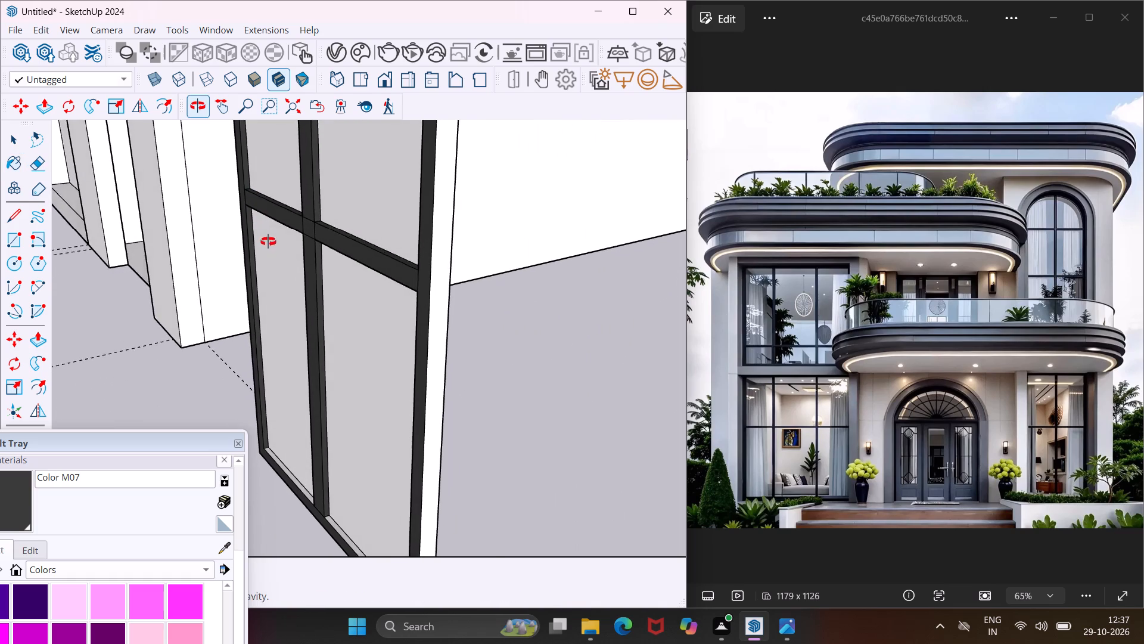
middle_drag(268, 241, 270, 249)
click(447, 256)
Paint the upward-facing inner faces of the frame's bottom rail beneath both lower panes with Color M07.
scroll(433, 231, down, 7)
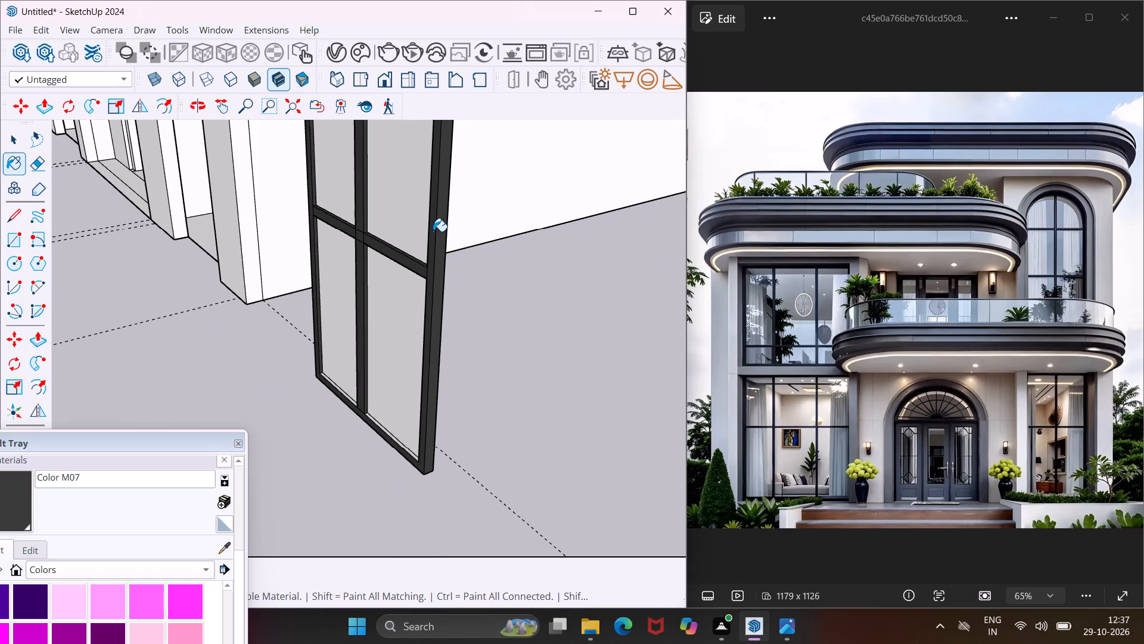
scroll(433, 234, down, 1)
scroll(345, 407, up, 15)
click(359, 351)
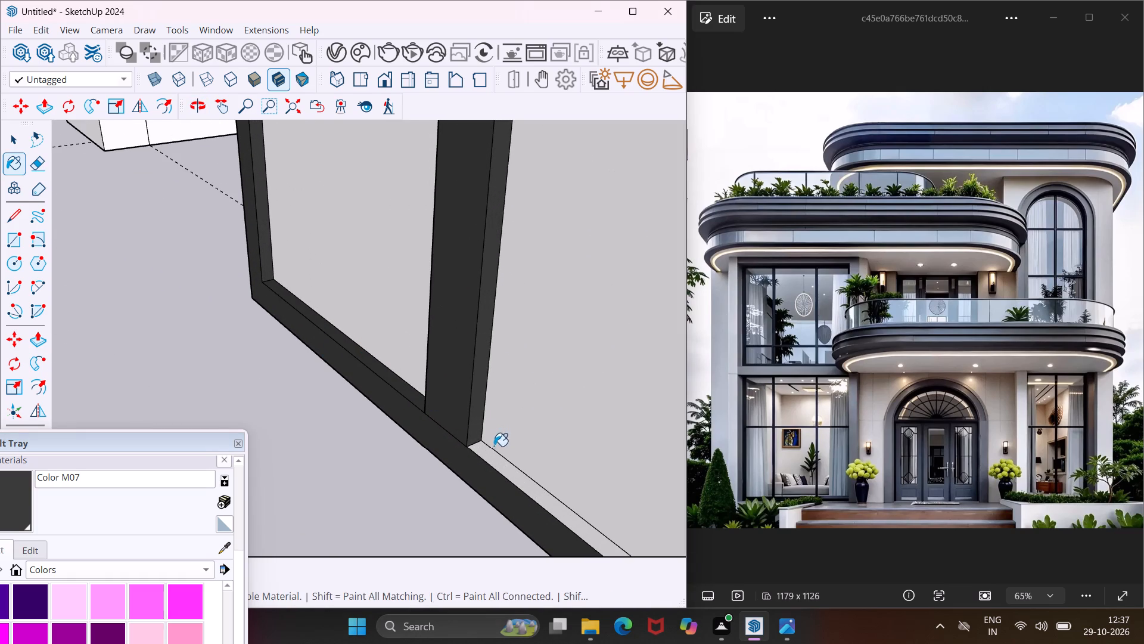
click(497, 465)
Paint the underside of the window frame's bottom rail with Color M07.
scroll(387, 422, down, 14)
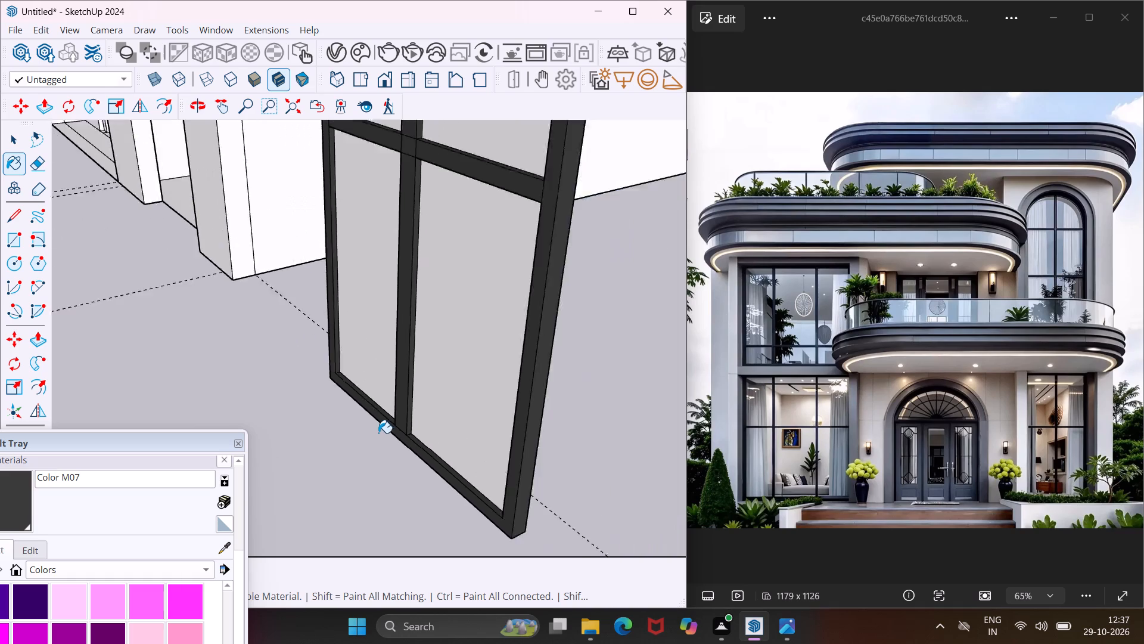
scroll(378, 433, down, 6)
middle_drag(419, 234, 542, 18)
scroll(406, 232, down, 1)
scroll(523, 267, up, 11)
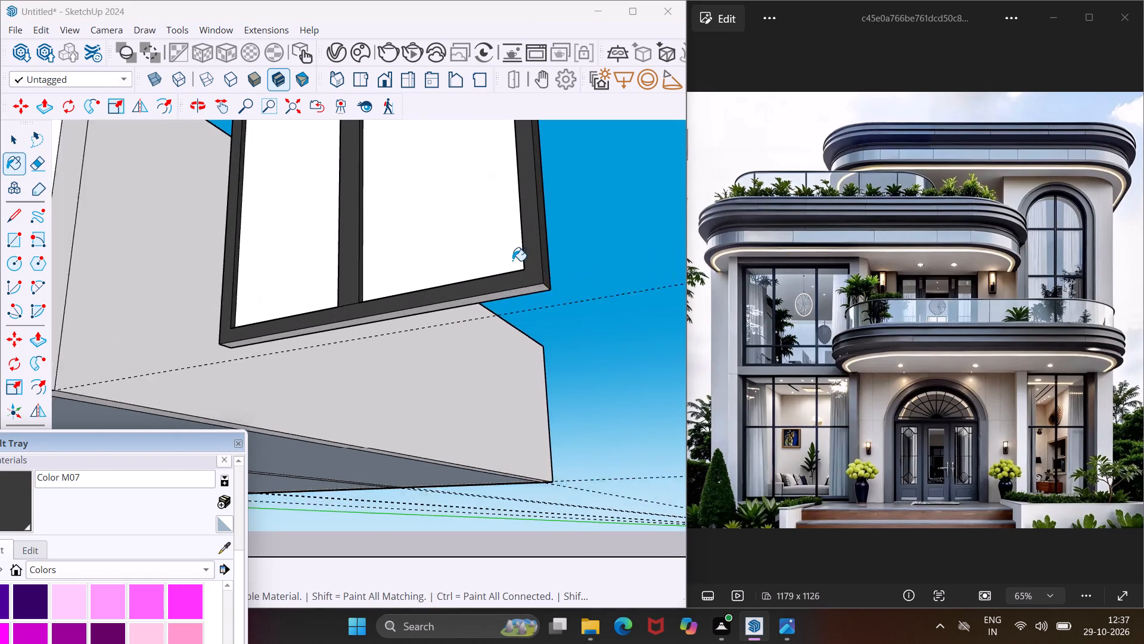
scroll(512, 261, up, 13)
click(611, 357)
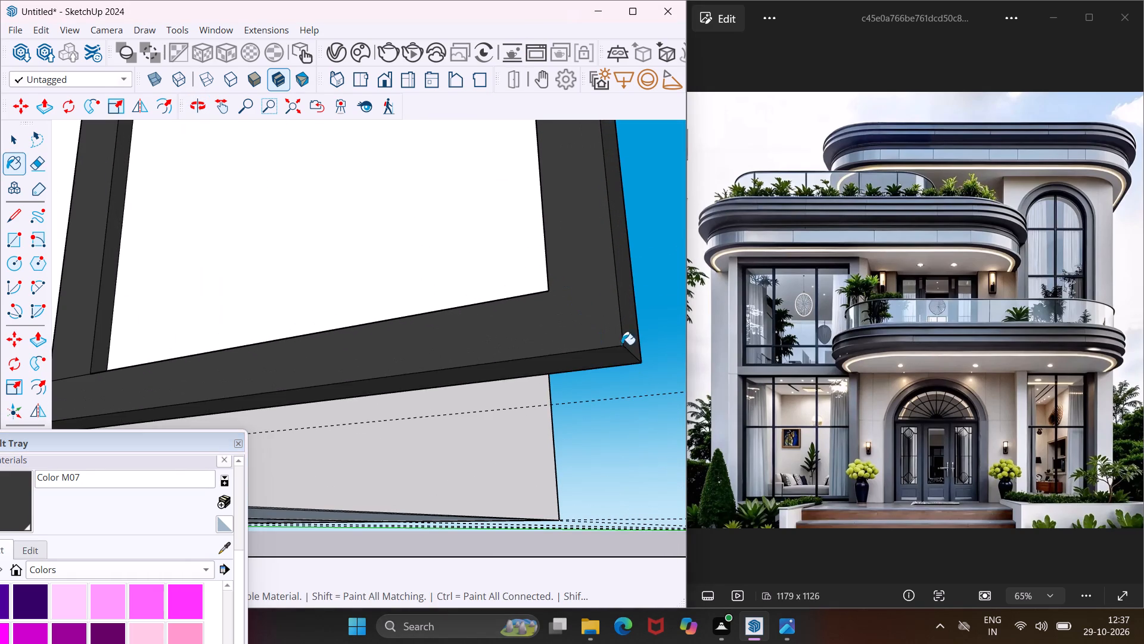
Paint the downward-facing inner faces of the frame's top rail above both upper panes with Color M07.
middle_drag(624, 315, 542, 572)
scroll(529, 468, down, 12)
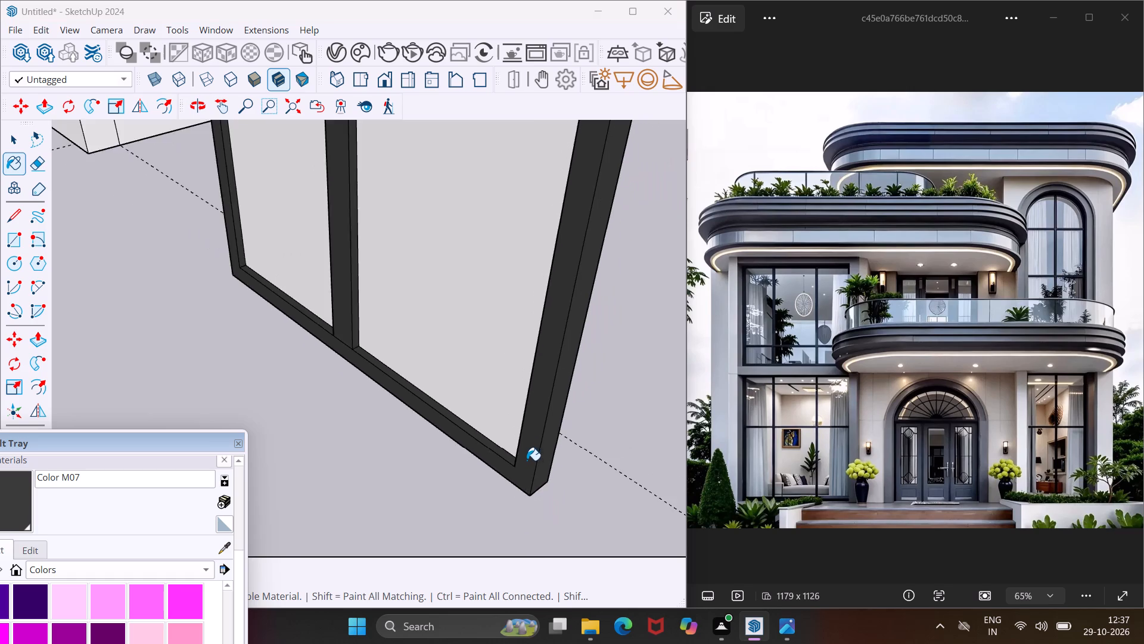
scroll(526, 463, down, 14)
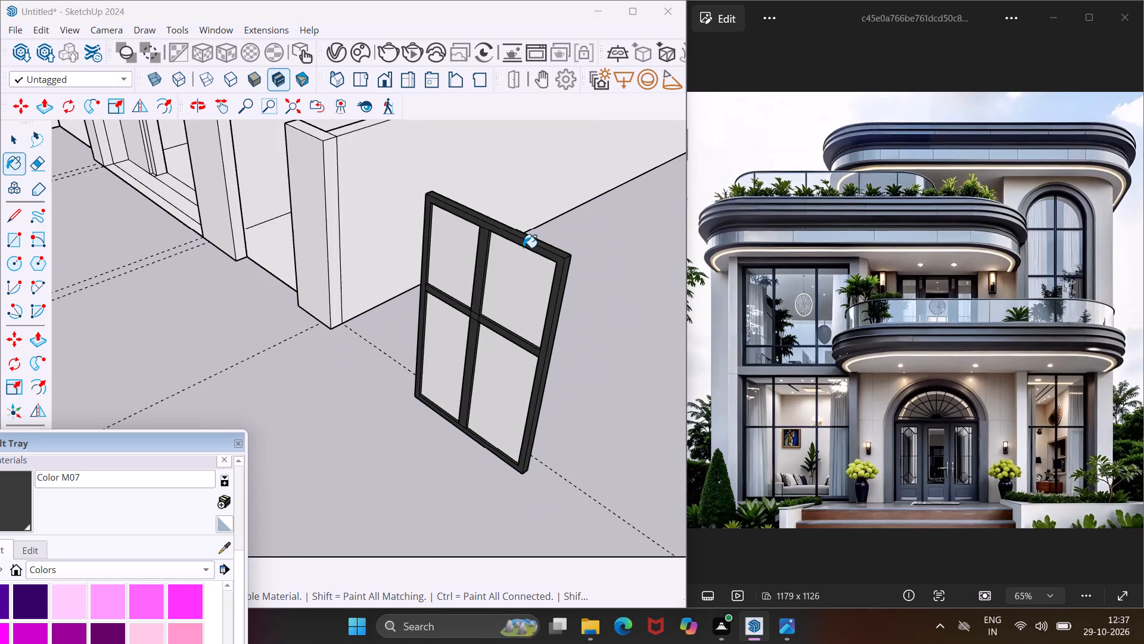
middle_drag(523, 247, 633, 39)
scroll(556, 167, up, 5)
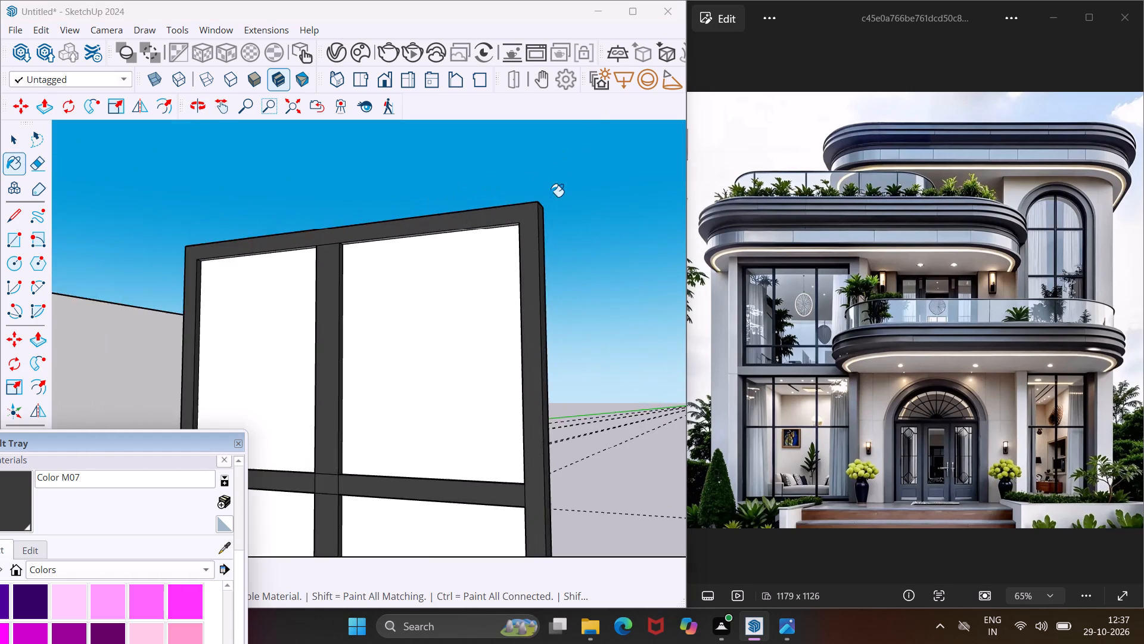
scroll(550, 197, up, 4)
scroll(496, 281, down, 4)
middle_drag(486, 300, 587, 122)
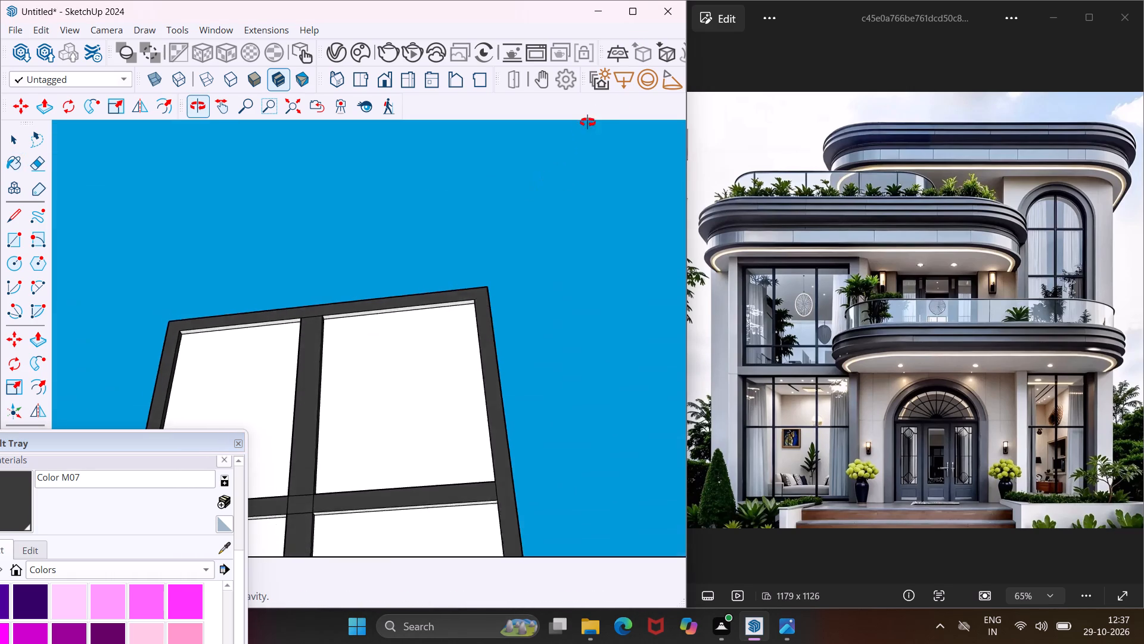
middle_drag(587, 122, 595, 112)
scroll(287, 318, up, 4)
click(287, 317)
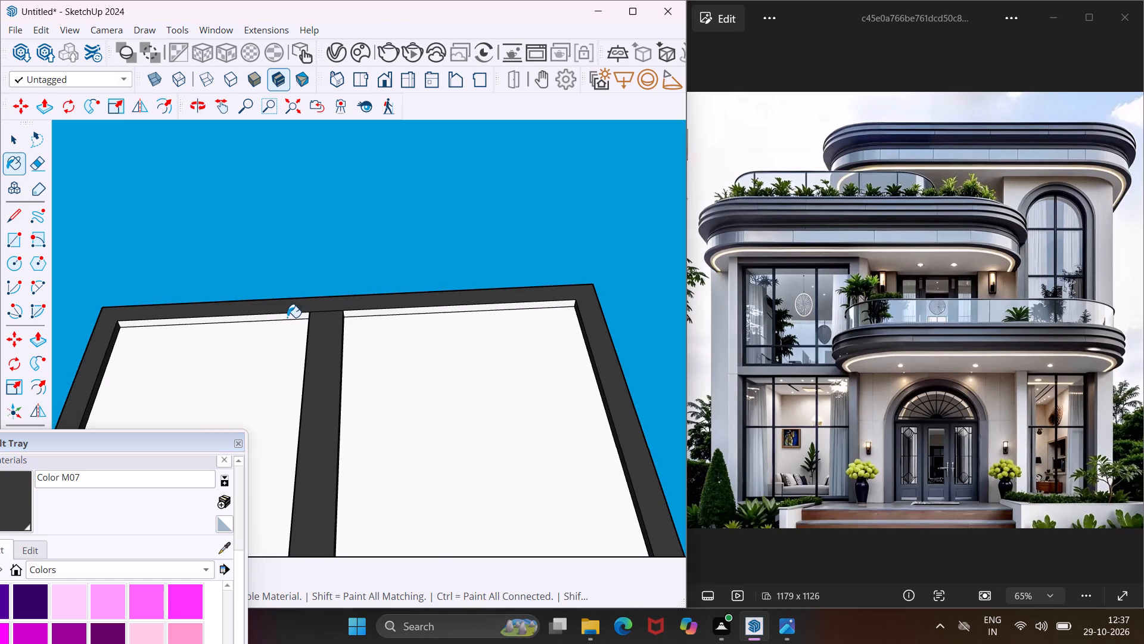
click(353, 318)
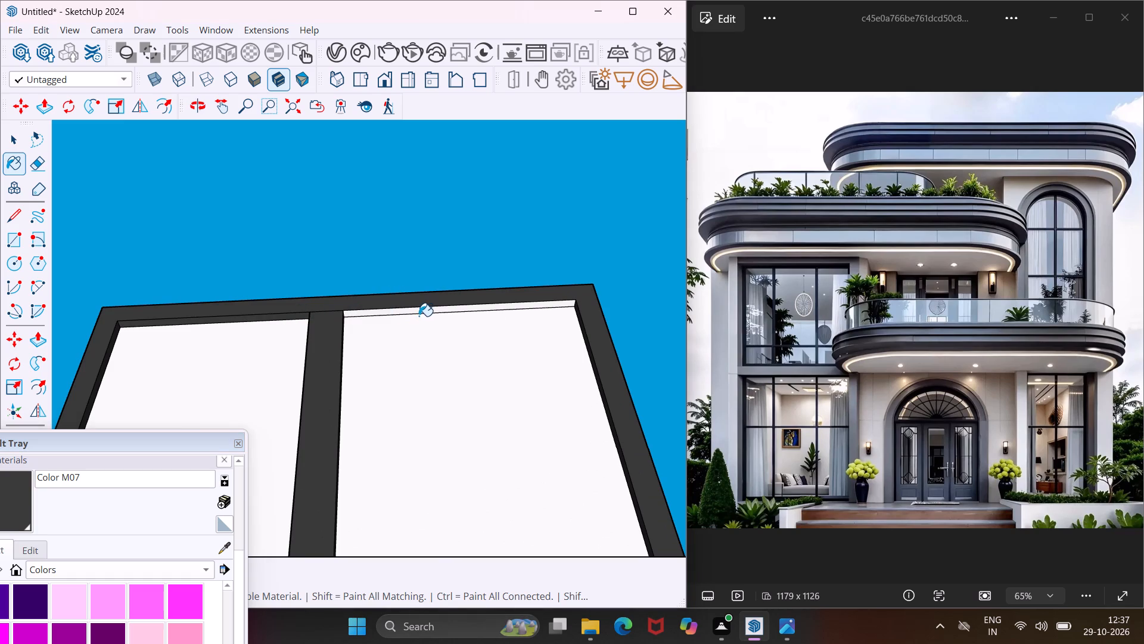
click(419, 316)
click(422, 311)
Paint the underside of the crossbar on both sides of the mullion with Color M07.
scroll(438, 288, down, 4)
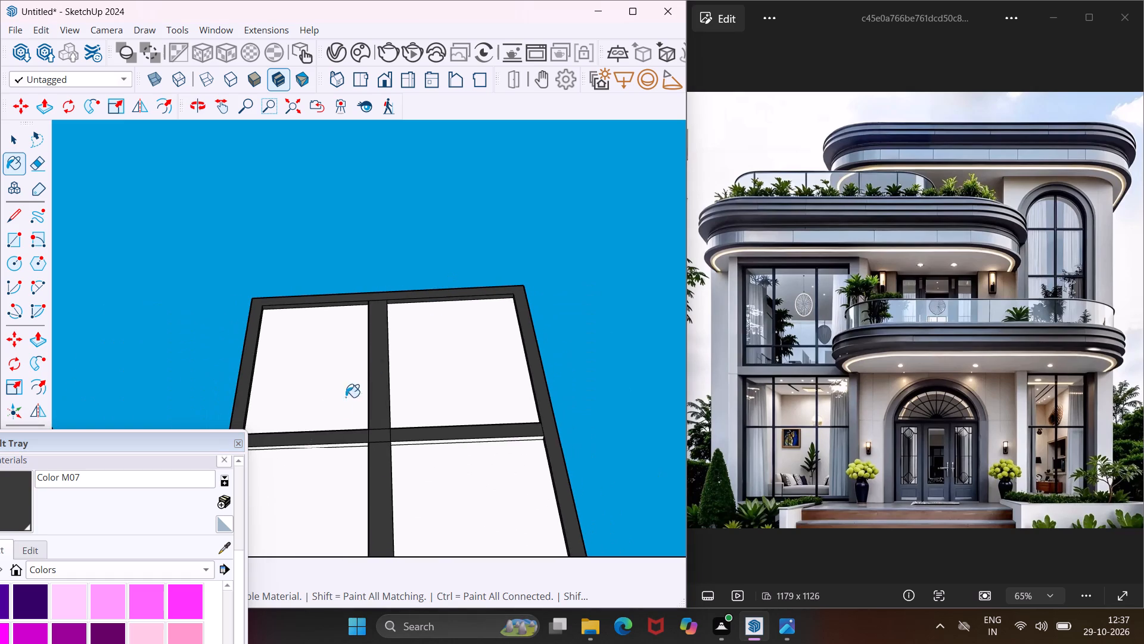
scroll(313, 450, up, 7)
click(323, 444)
click(328, 444)
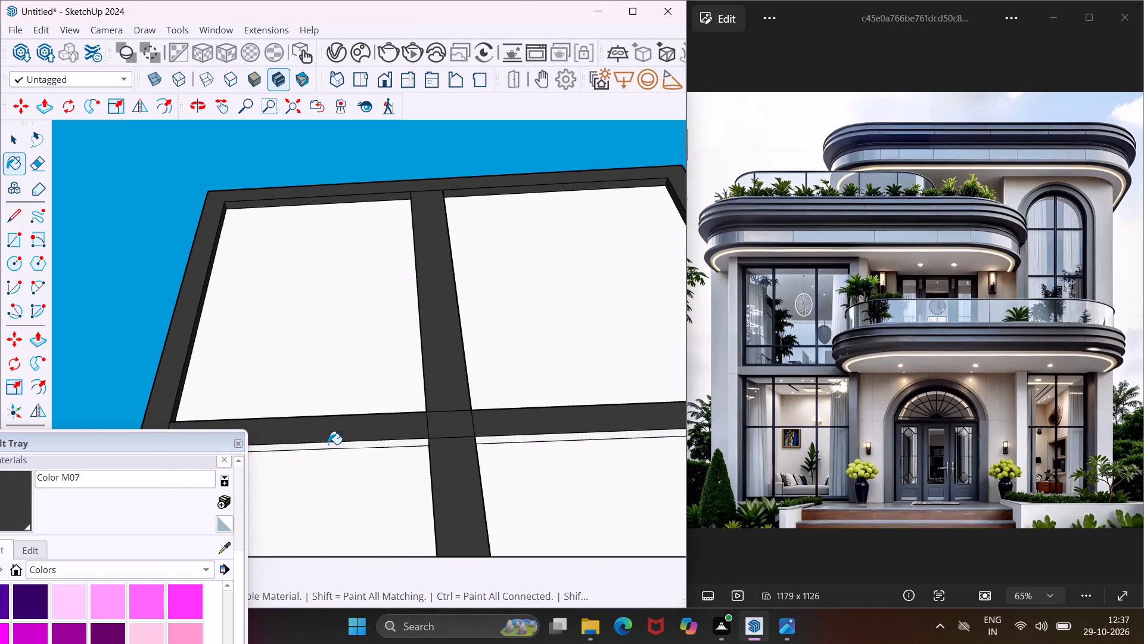
click(503, 443)
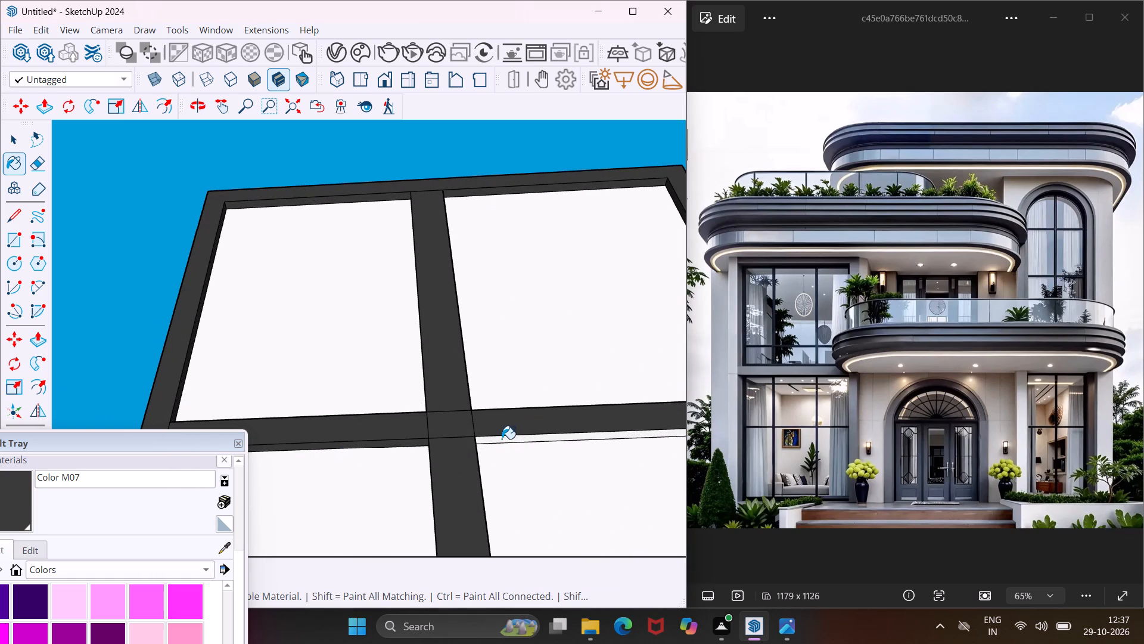
click(502, 439)
Paint the four panes of the rectangular window with the Mirror 01 material from the Glass and Mirrors collection.
scroll(467, 412, down, 1)
middle_drag(467, 412, 463, 565)
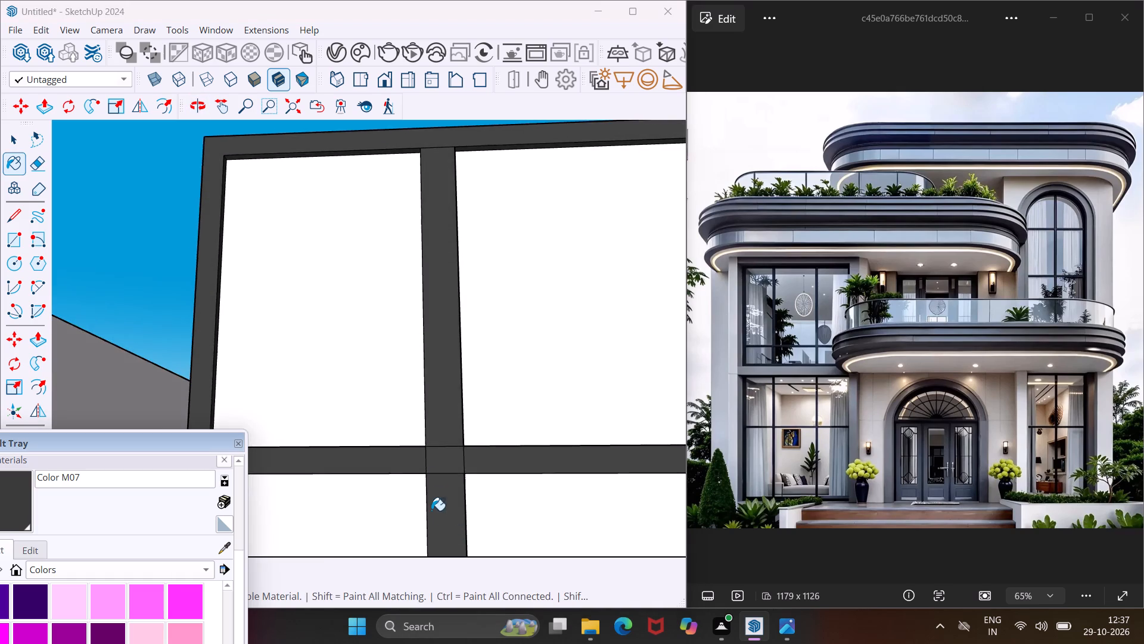
scroll(427, 484, down, 8)
drag(189, 442, 191, 434)
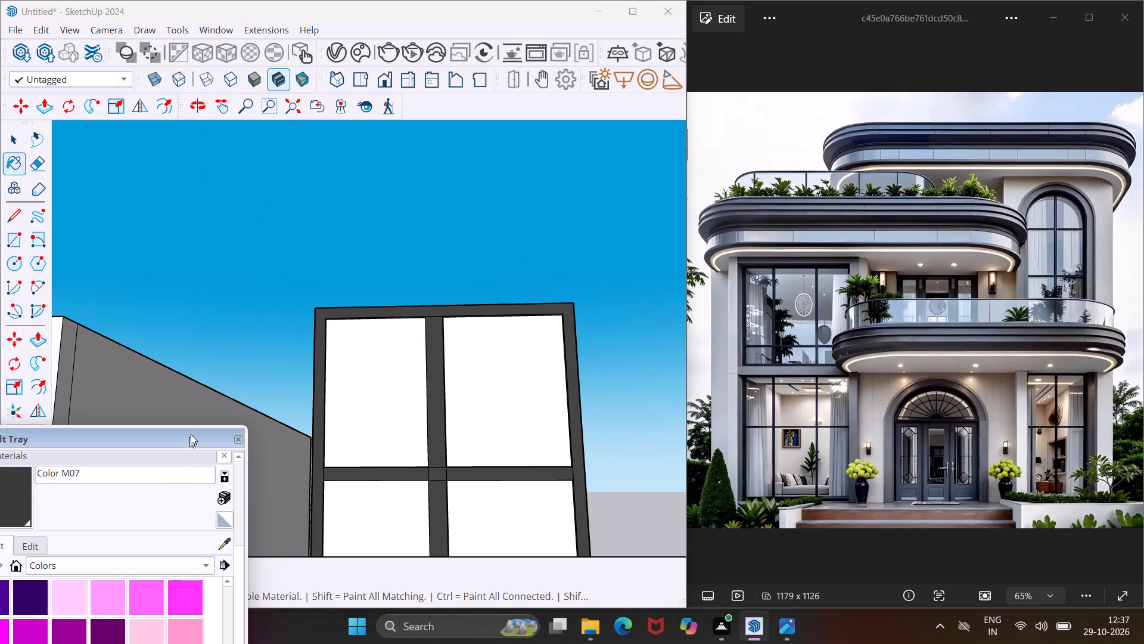
drag(191, 434, 264, 358)
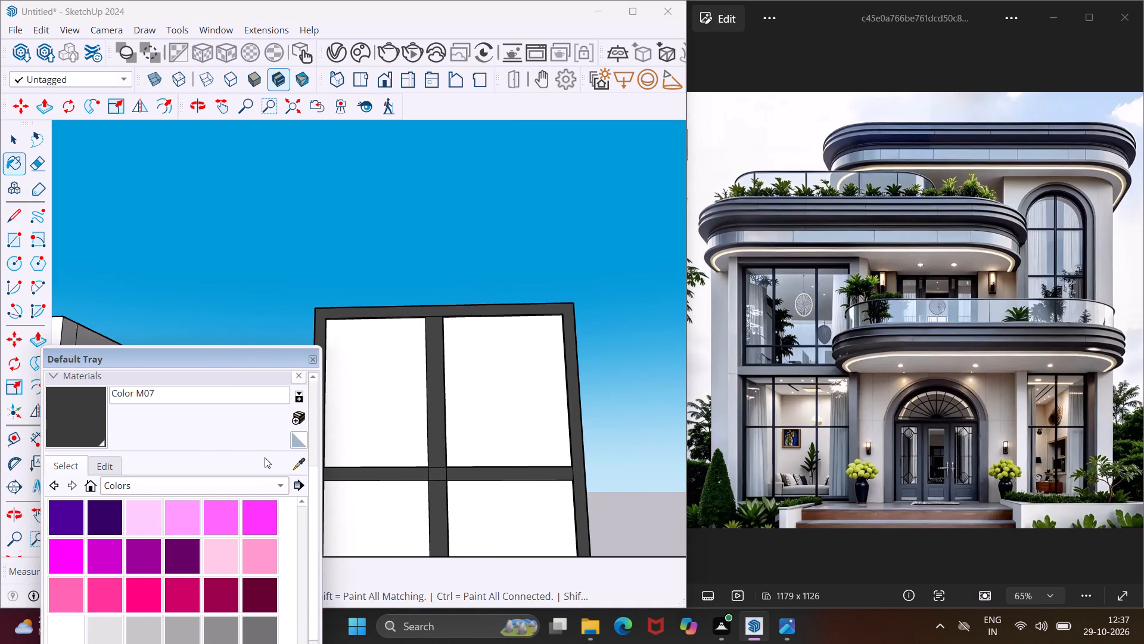
click(271, 490)
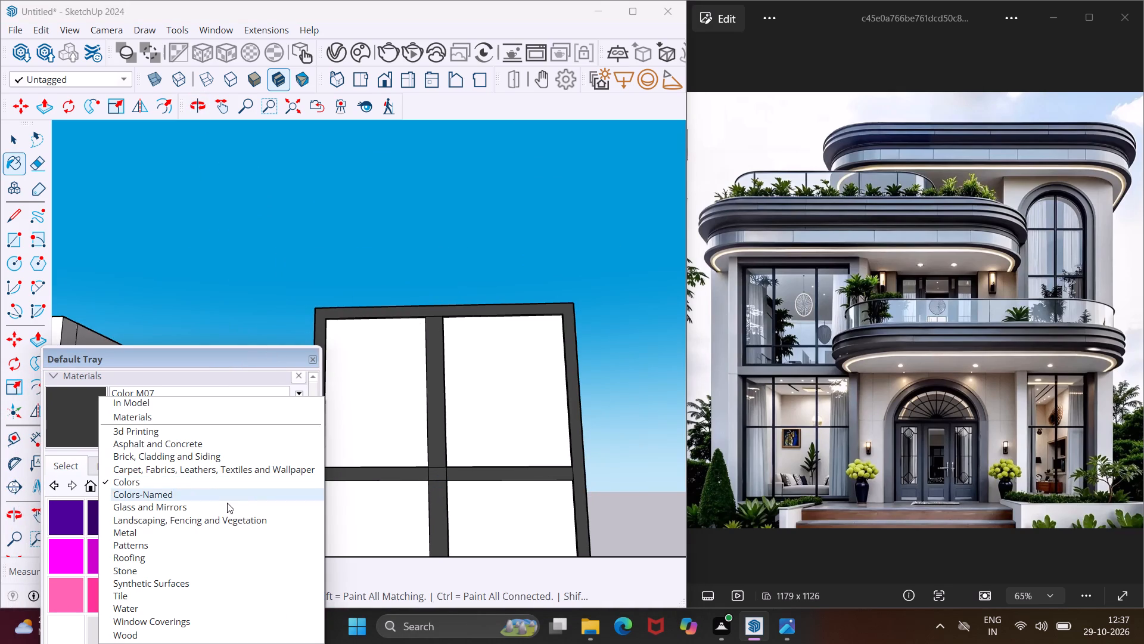
click(208, 509)
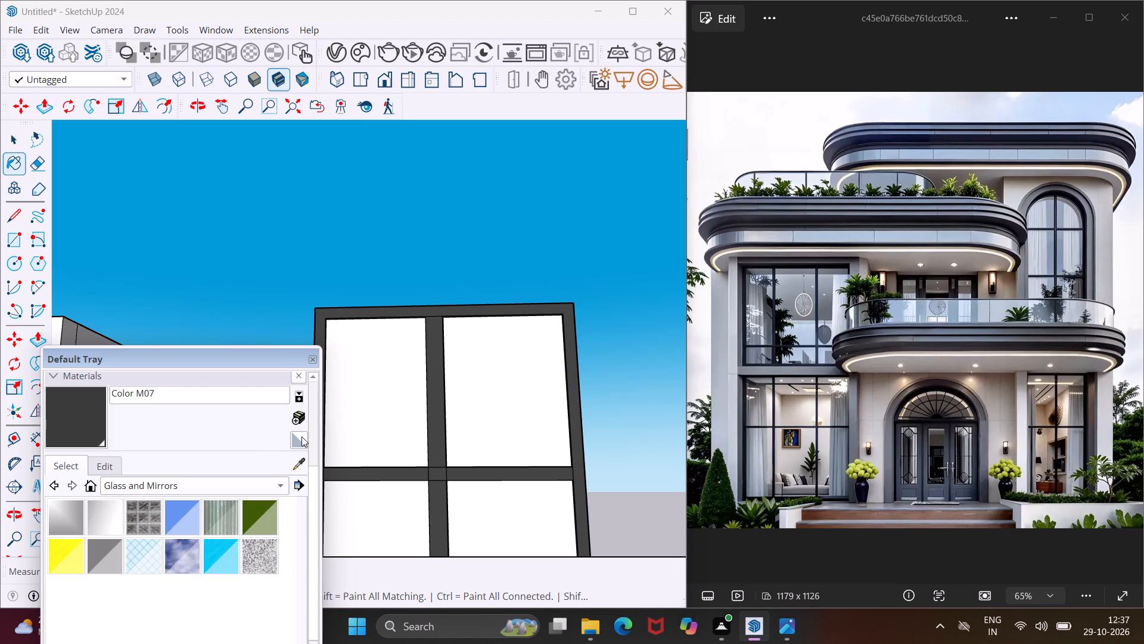
click(79, 519)
click(378, 405)
click(466, 383)
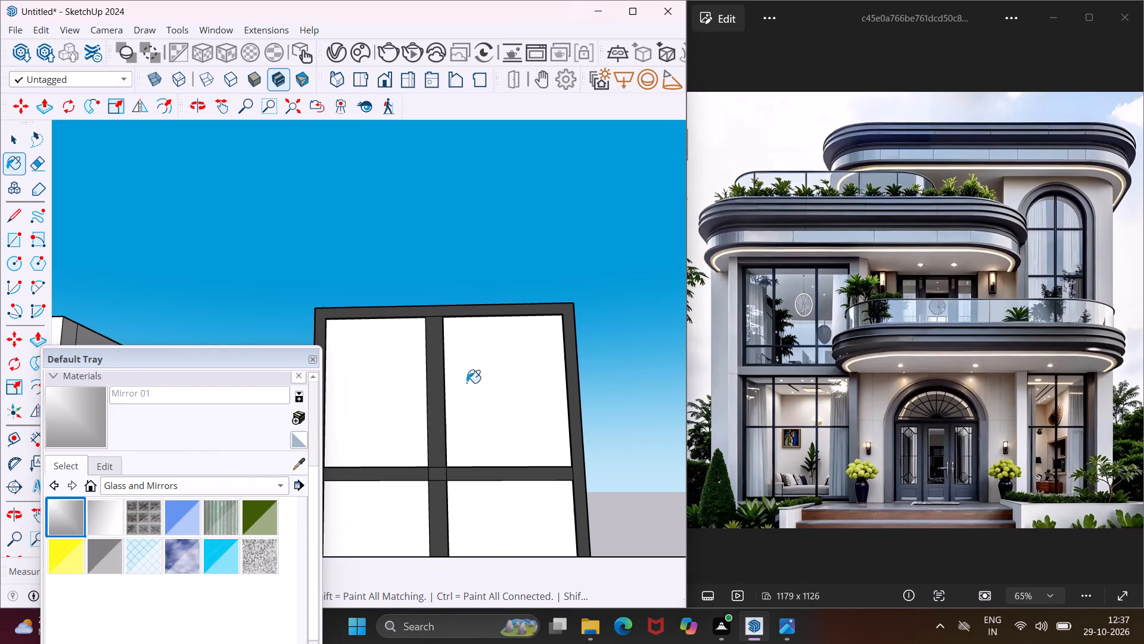
click(391, 511)
click(466, 499)
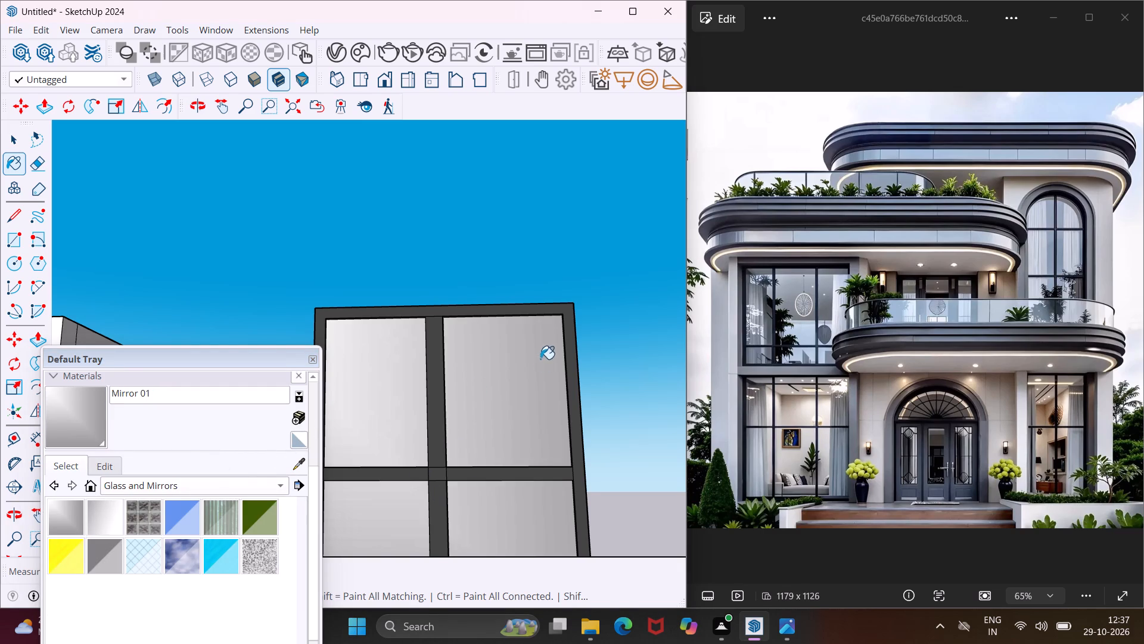
scroll(529, 343, down, 12)
middle_drag(521, 336, 526, 374)
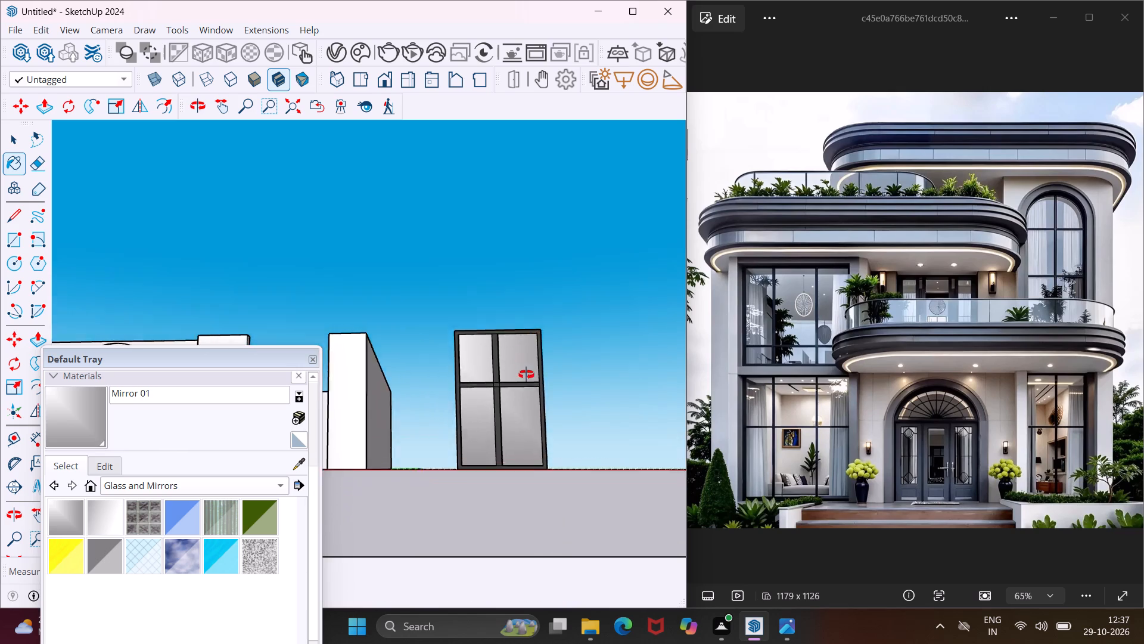
middle_drag(526, 374, 538, 450)
key(Escape)
key(space)
drag(236, 351, 237, 351)
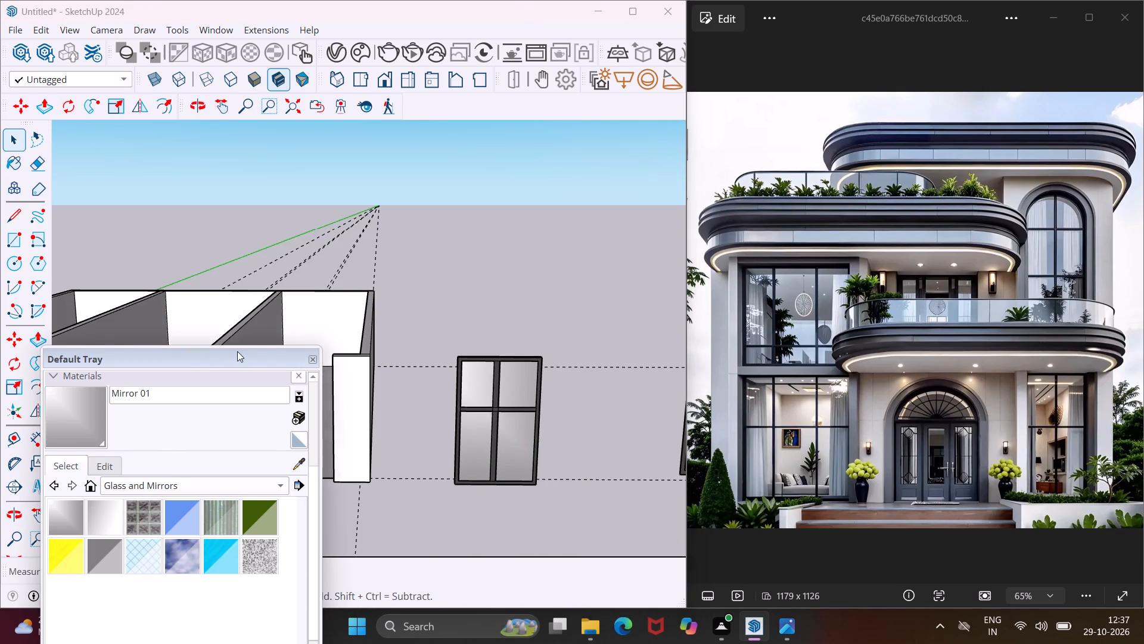
drag(237, 351, 267, 524)
Push/Pull the front face of the freestanding blank panel beside the house's left front pillar.
scroll(343, 335, down, 4)
scroll(272, 364, down, 1)
middle_drag(223, 363, 238, 361)
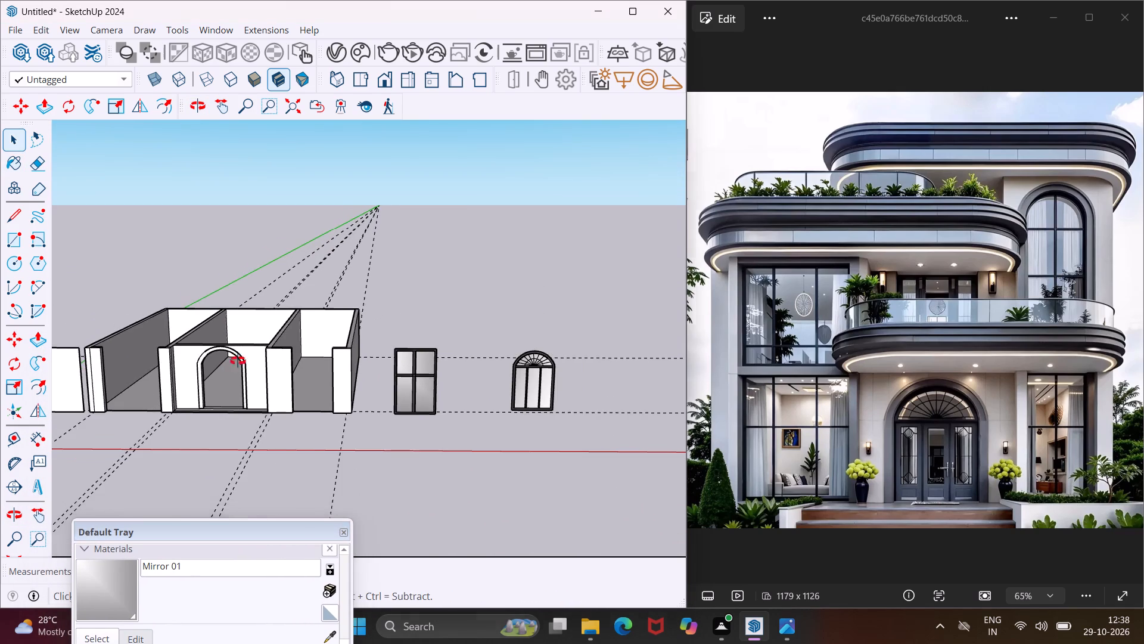
middle_drag(238, 361, 408, 322)
scroll(406, 320, down, 4)
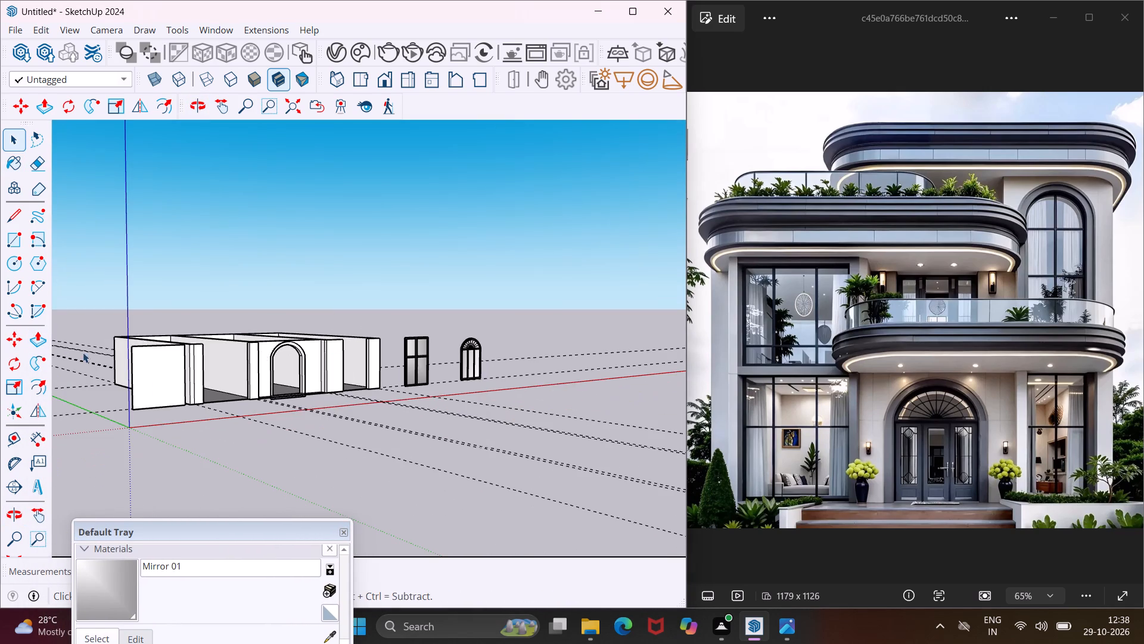
scroll(138, 367, up, 10)
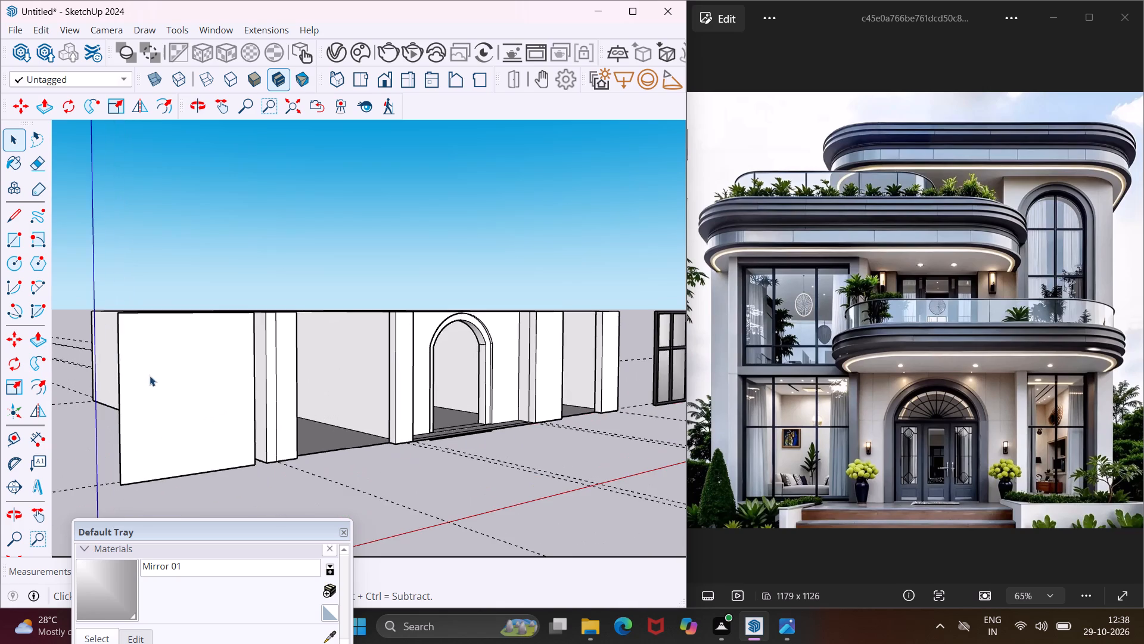
middle_drag(161, 379, 80, 415)
scroll(94, 411, up, 3)
click(97, 410)
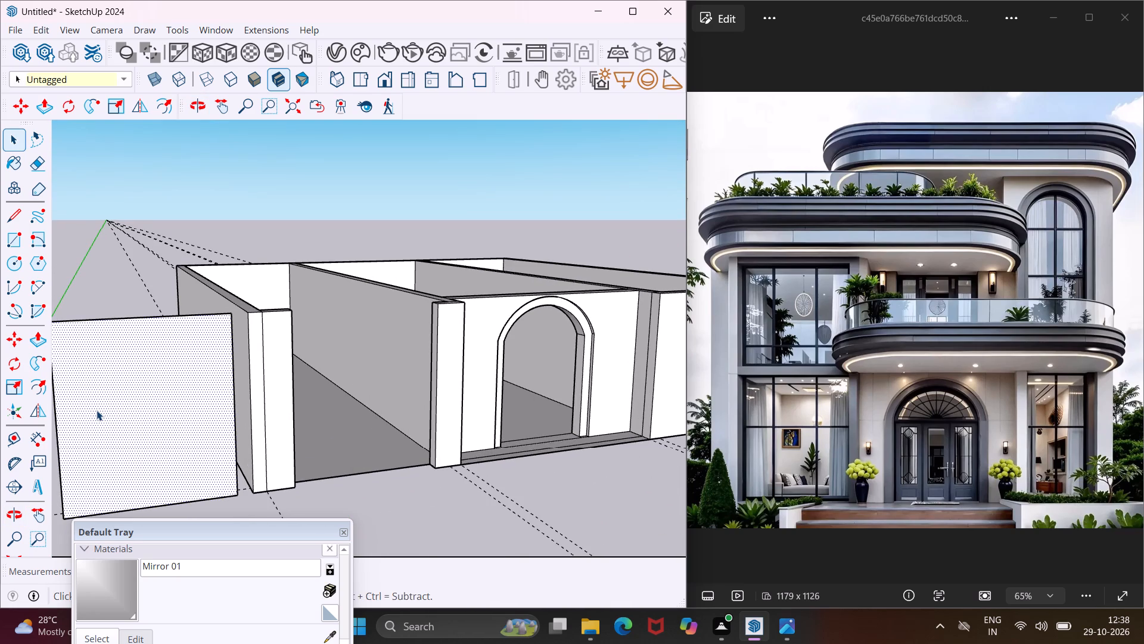
key(p)
click(107, 407)
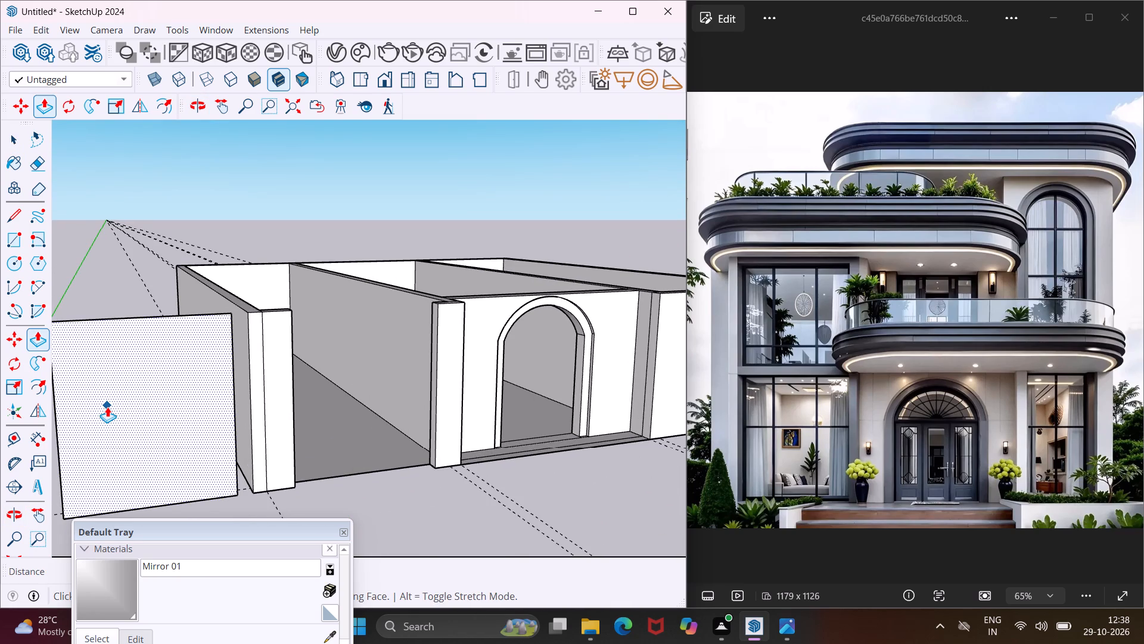
middle_drag(111, 414, 201, 401)
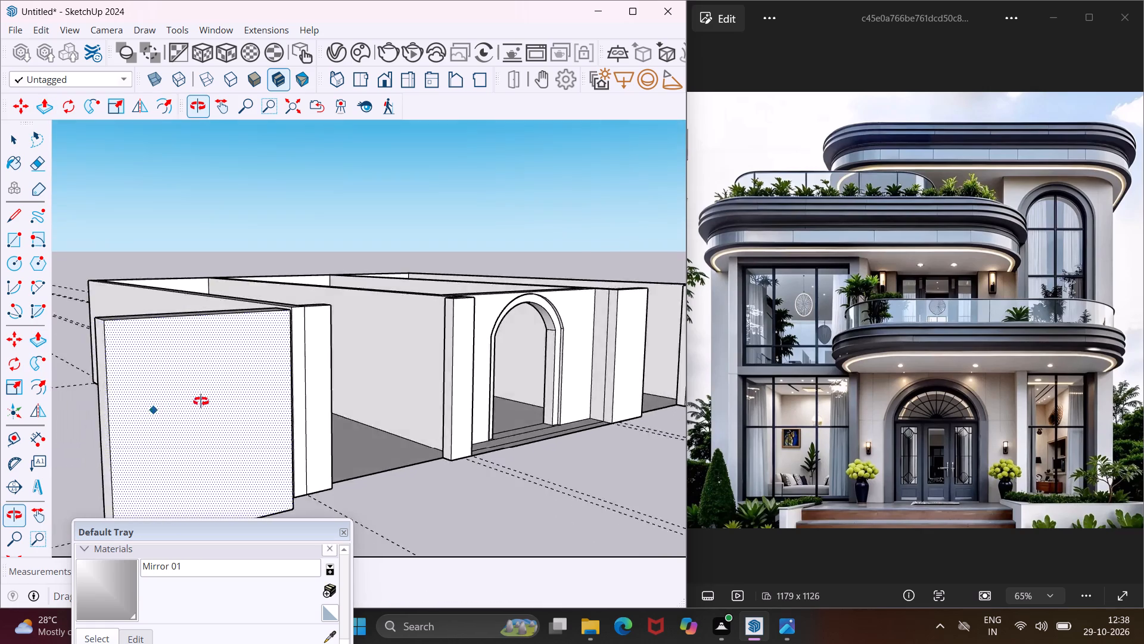
middle_drag(201, 401, 416, 402)
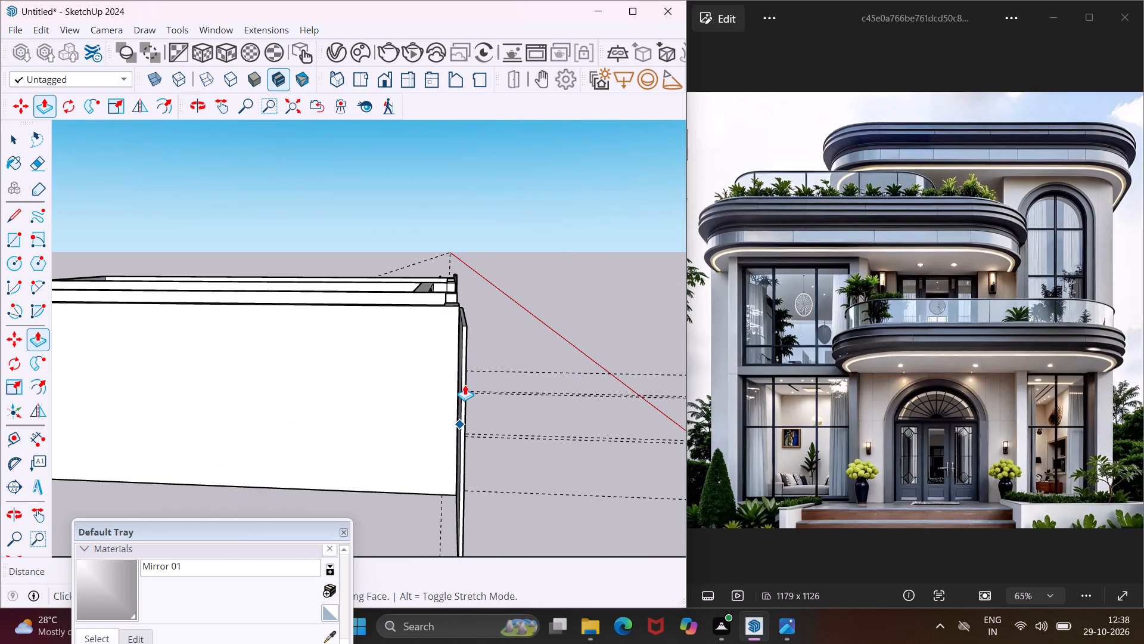
click(465, 385)
key(Escape)
key(space)
Offset the front face outline of the freestanding panel slightly inward to form a narrow border frame.
middle_drag(475, 386, 423, 398)
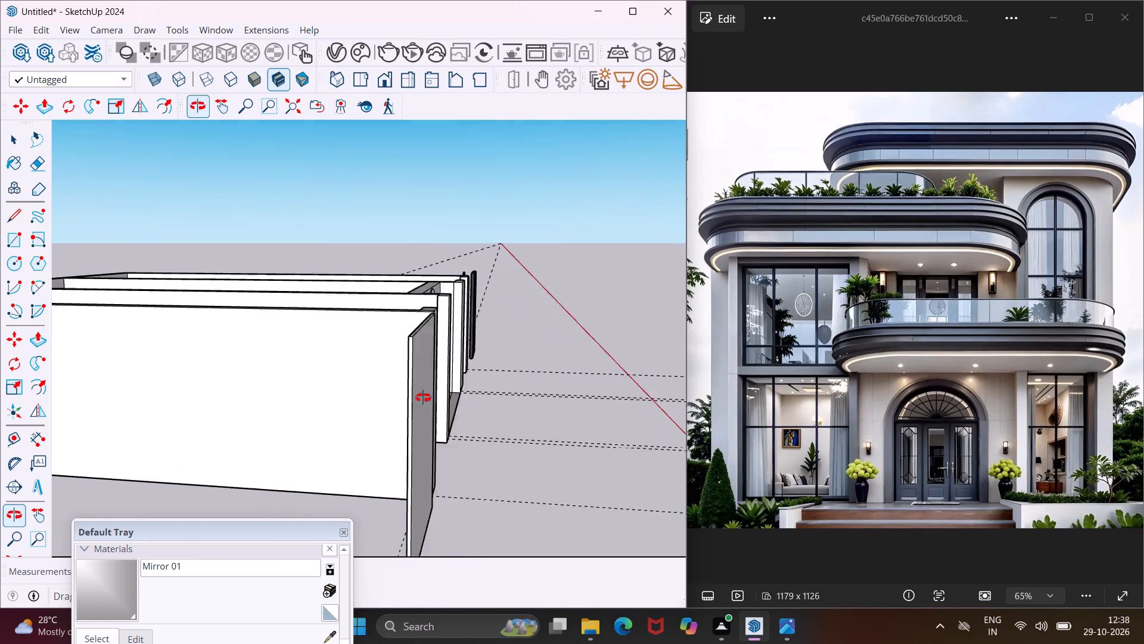
middle_drag(423, 398, 178, 357)
scroll(381, 394, up, 1)
scroll(163, 338, down, 7)
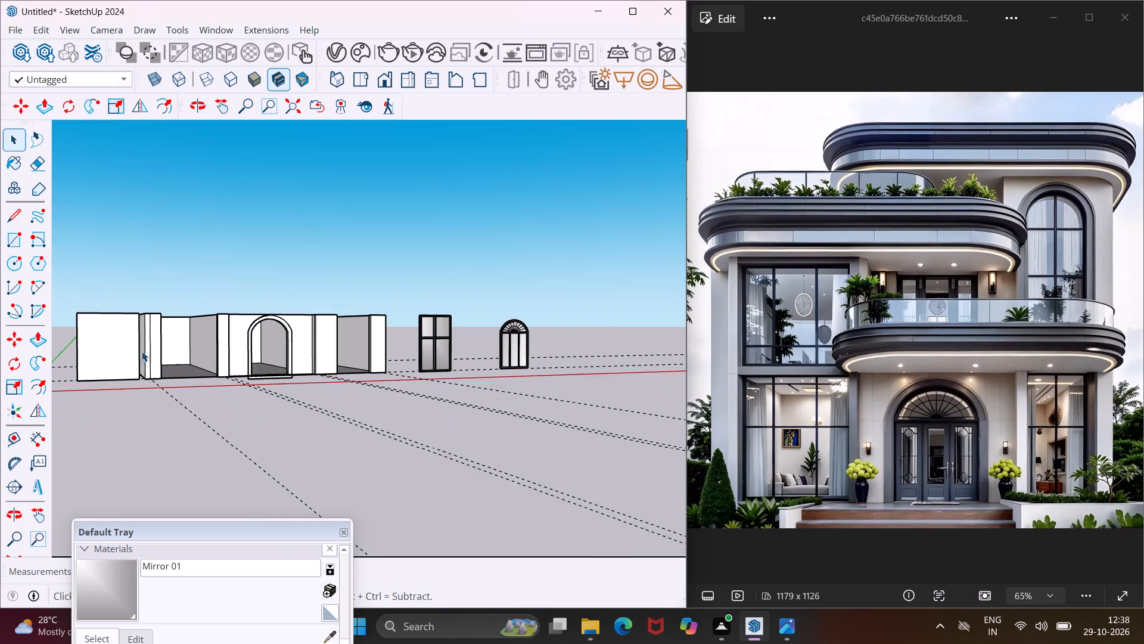
middle_drag(121, 347, 216, 388)
scroll(124, 373, up, 10)
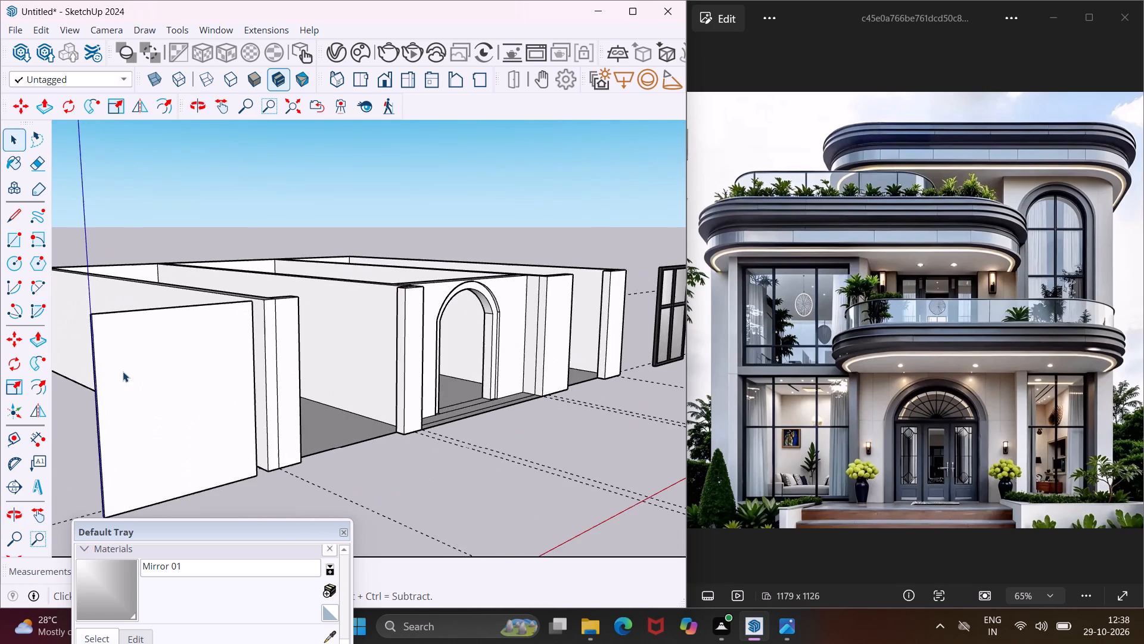
middle_drag(122, 371, 103, 366)
scroll(101, 366, up, 1)
click(100, 370)
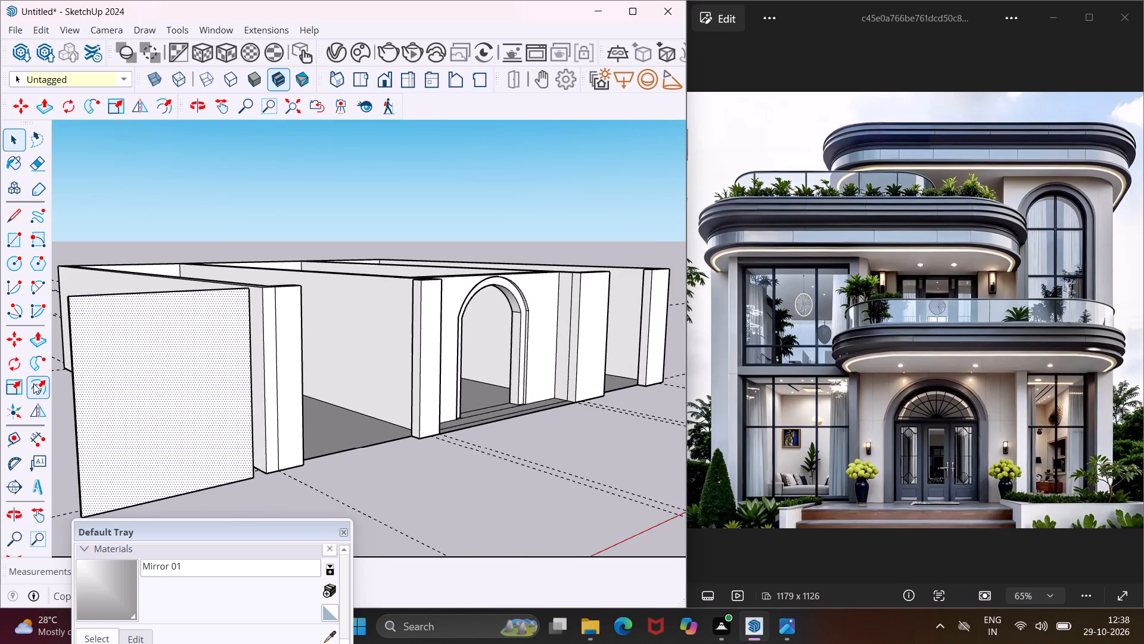
click(33, 383)
scroll(83, 380, up, 3)
click(83, 380)
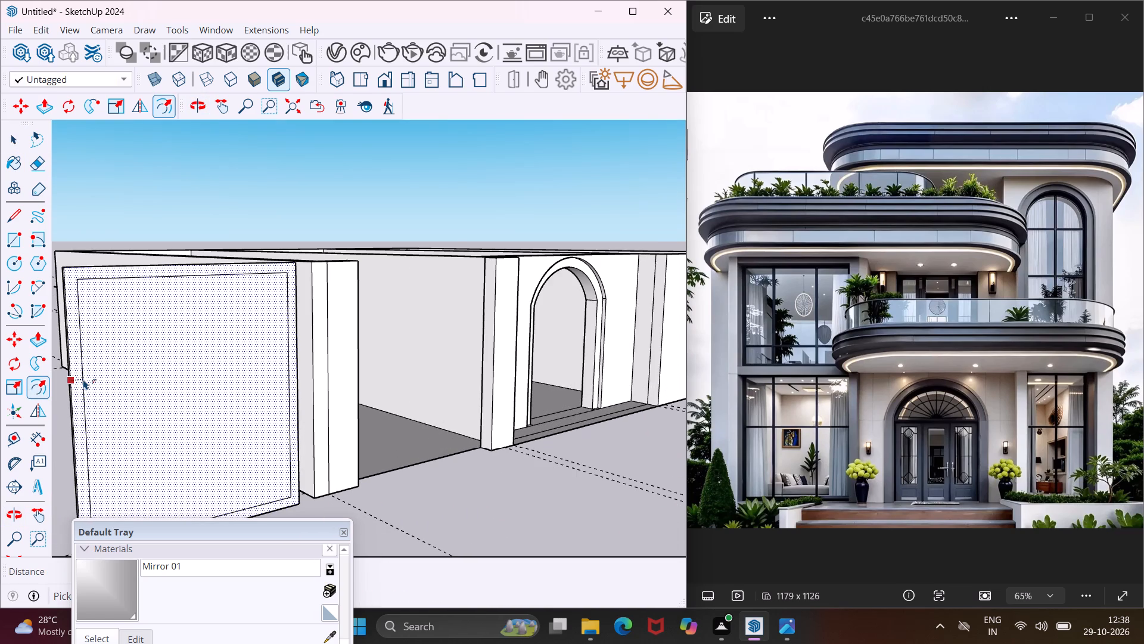
click(80, 374)
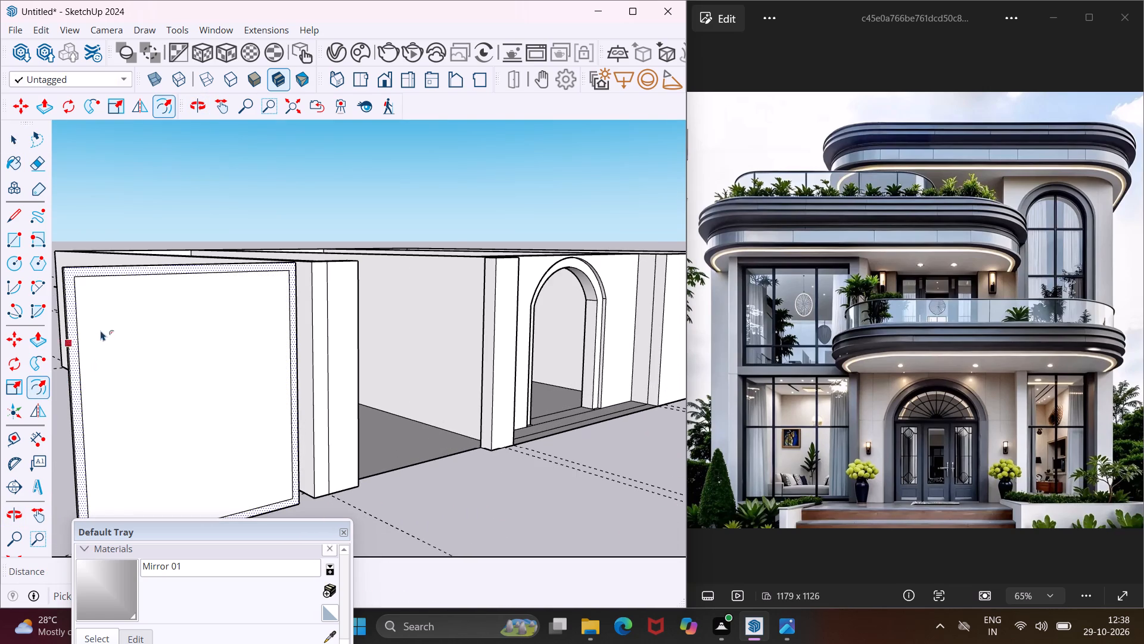
key(Escape)
key(space)
Draw a narrow full-height rectangle for the left mullion between the panel border's inner top and bottom edges.
scroll(144, 289, down, 4)
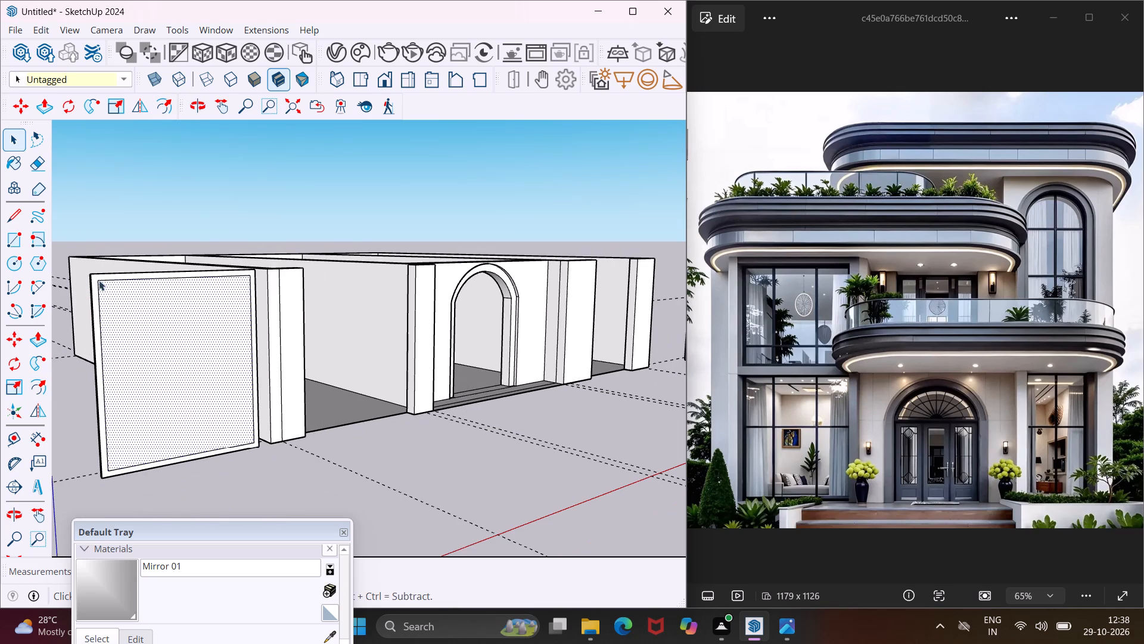
click(17, 246)
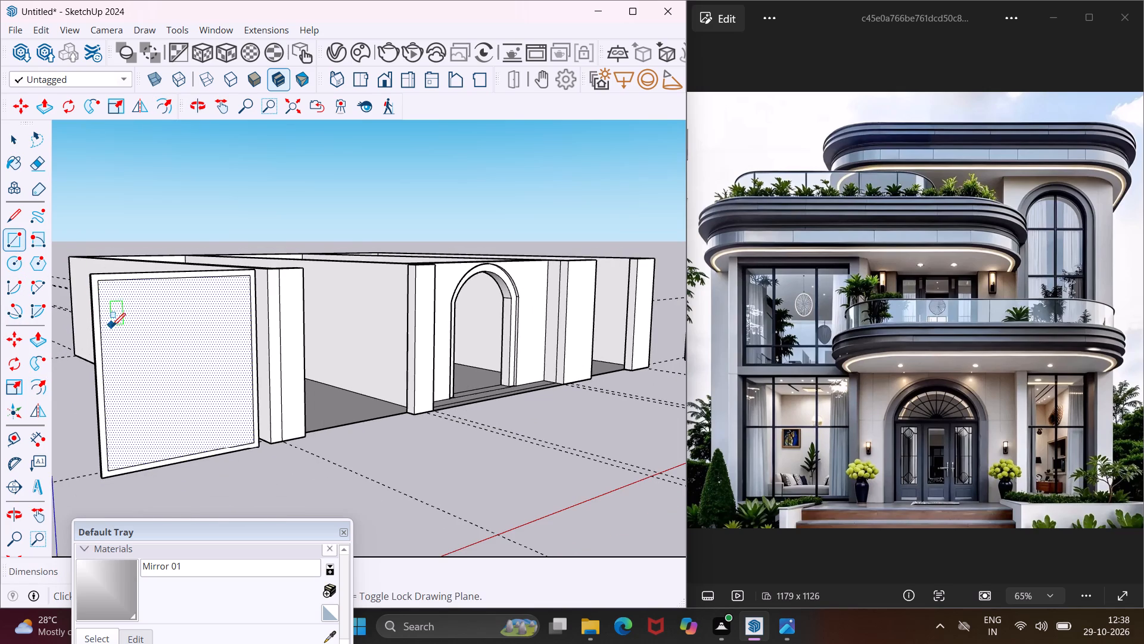
scroll(141, 293, up, 3)
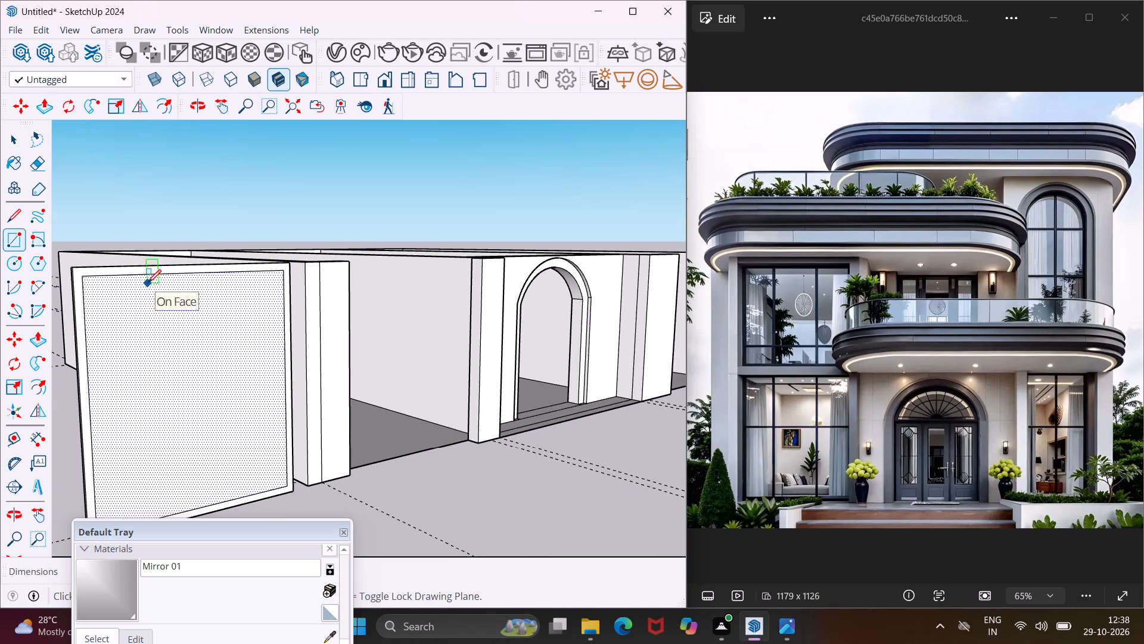
click(148, 278)
scroll(156, 354, down, 4)
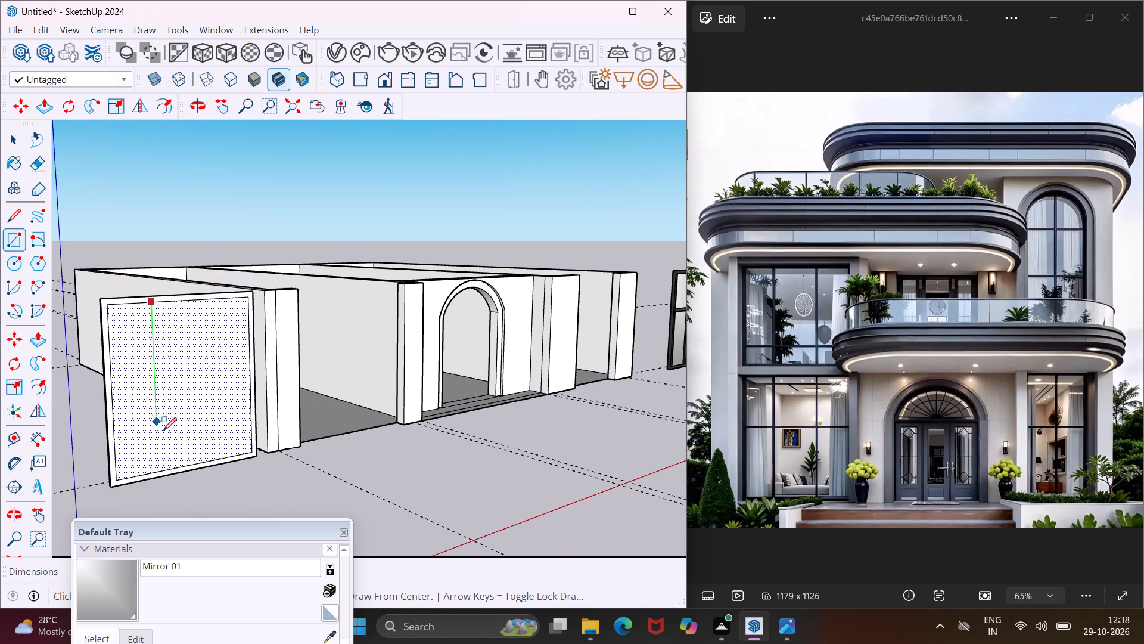
scroll(170, 471, up, 7)
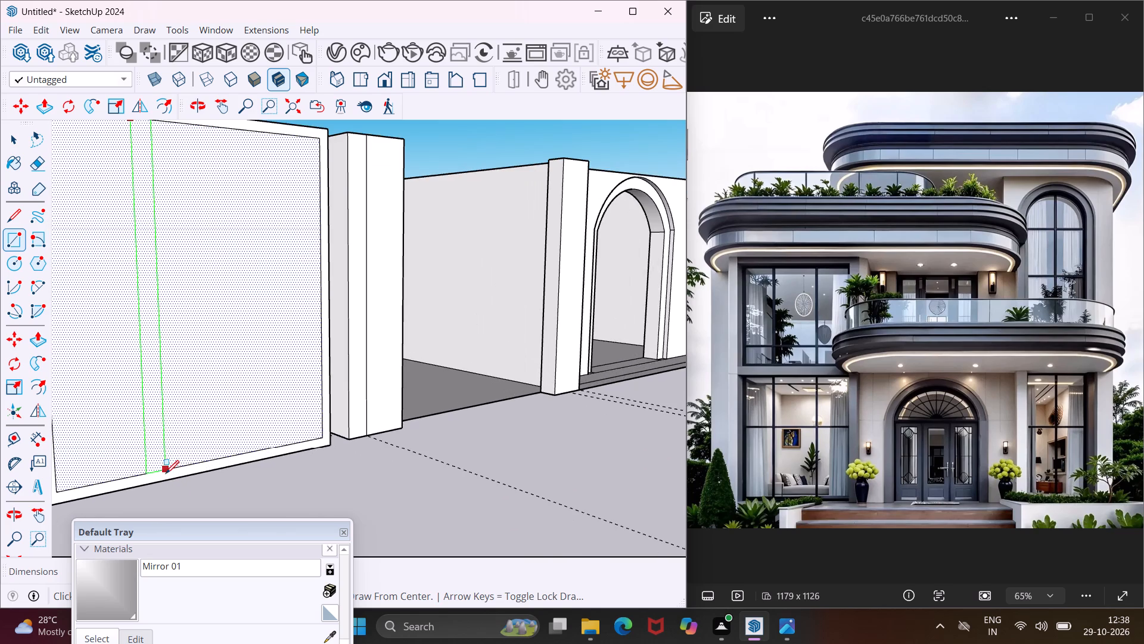
click(164, 473)
Draw a second narrow full-height rectangle for the right mullion inside the panel's border.
scroll(245, 295, down, 2)
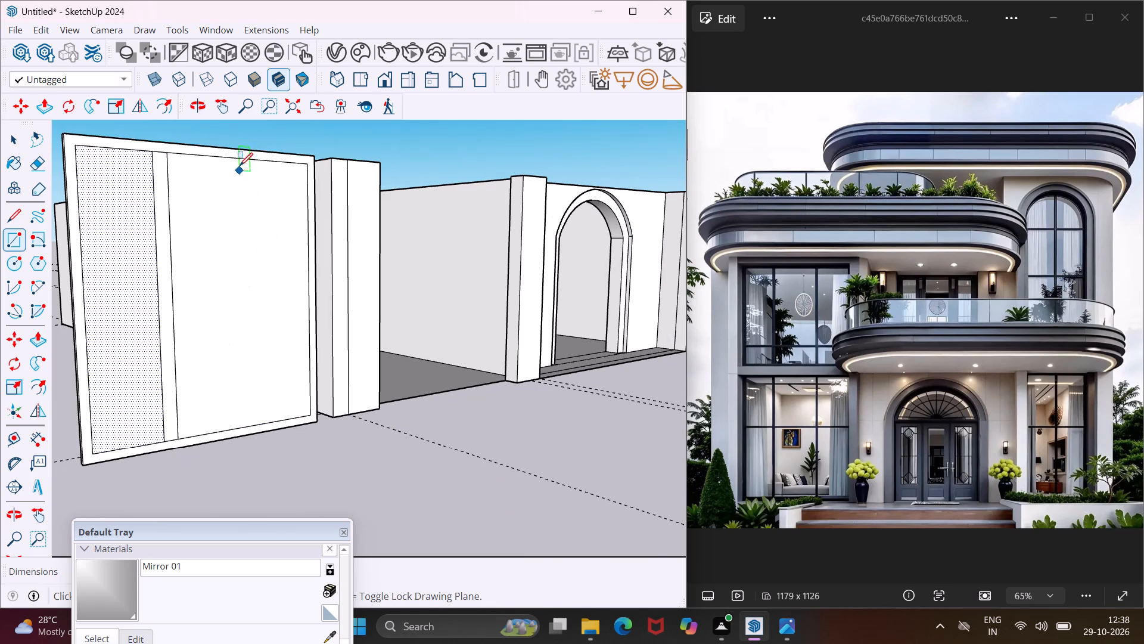
click(240, 161)
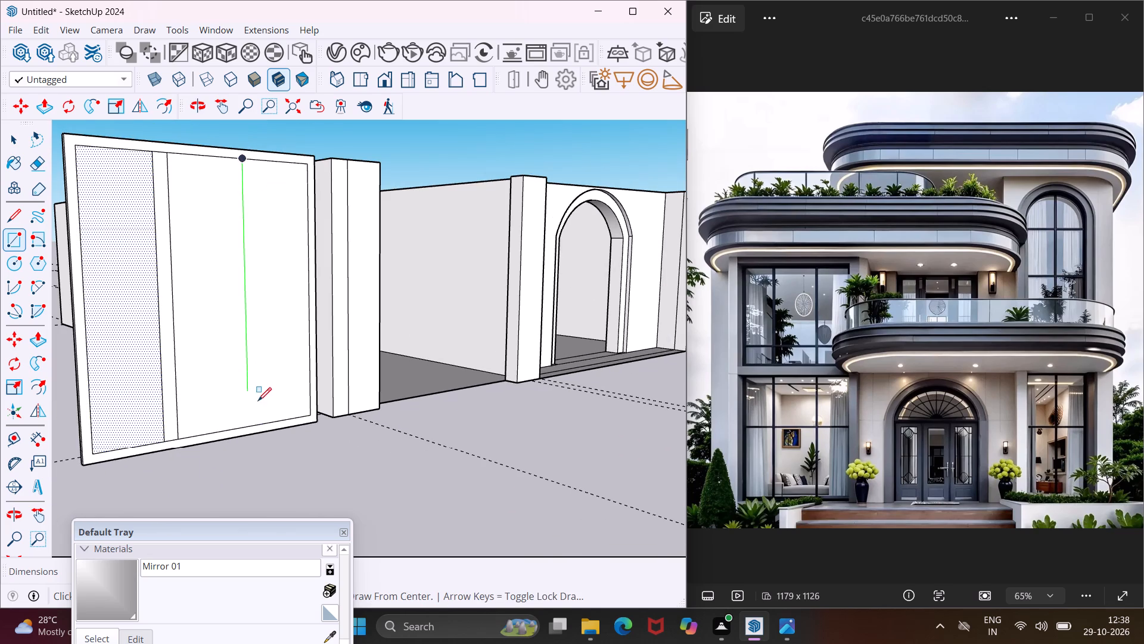
scroll(263, 422, up, 3)
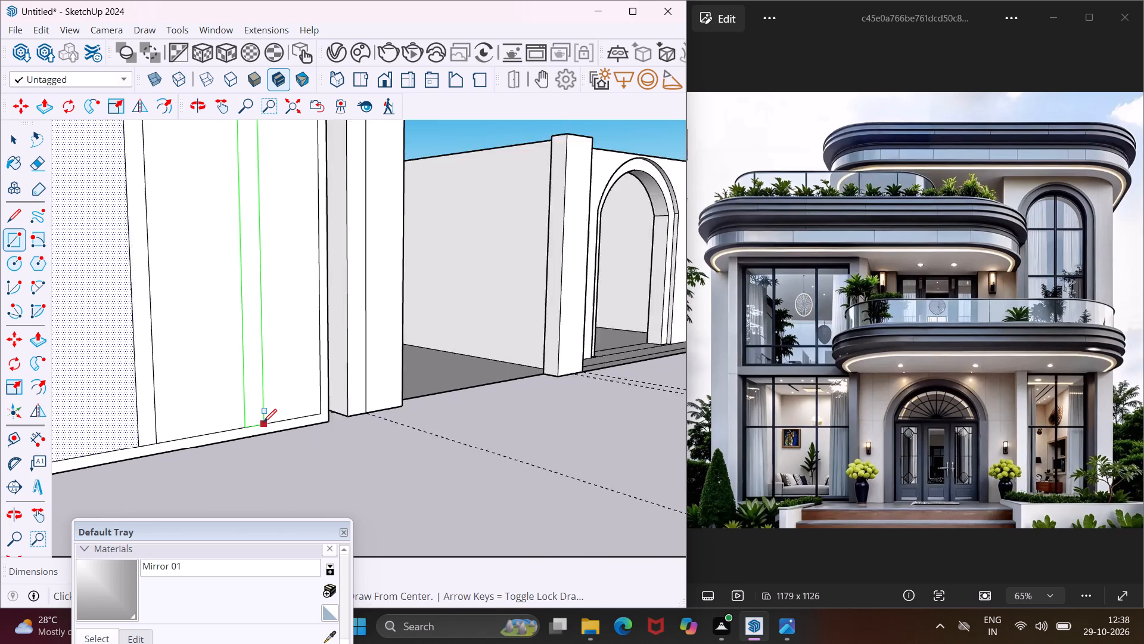
scroll(261, 422, up, 3)
click(250, 426)
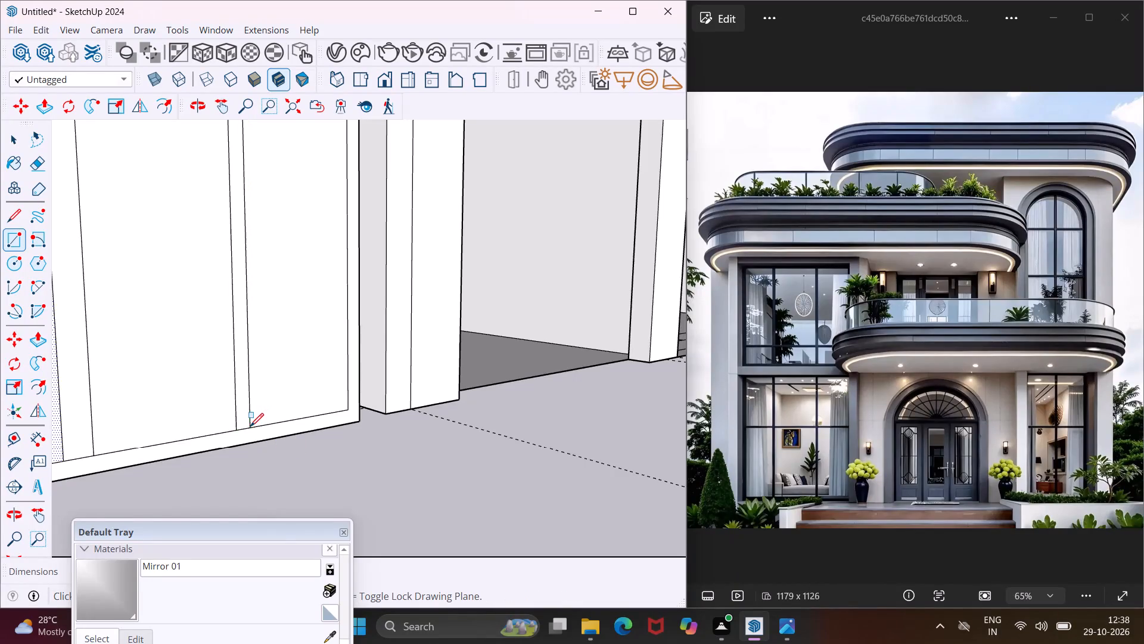
key(Escape)
key(space)
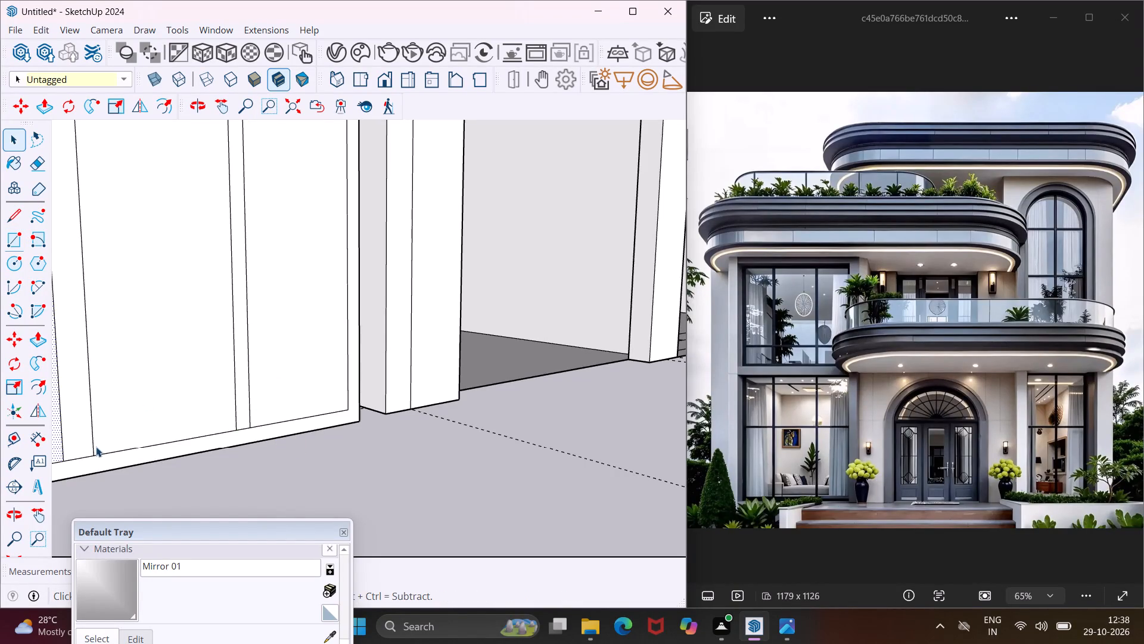
Move the left mullion's right edge along the red axis towards its left edge to make the mullion narrower.
click(92, 447)
key(m)
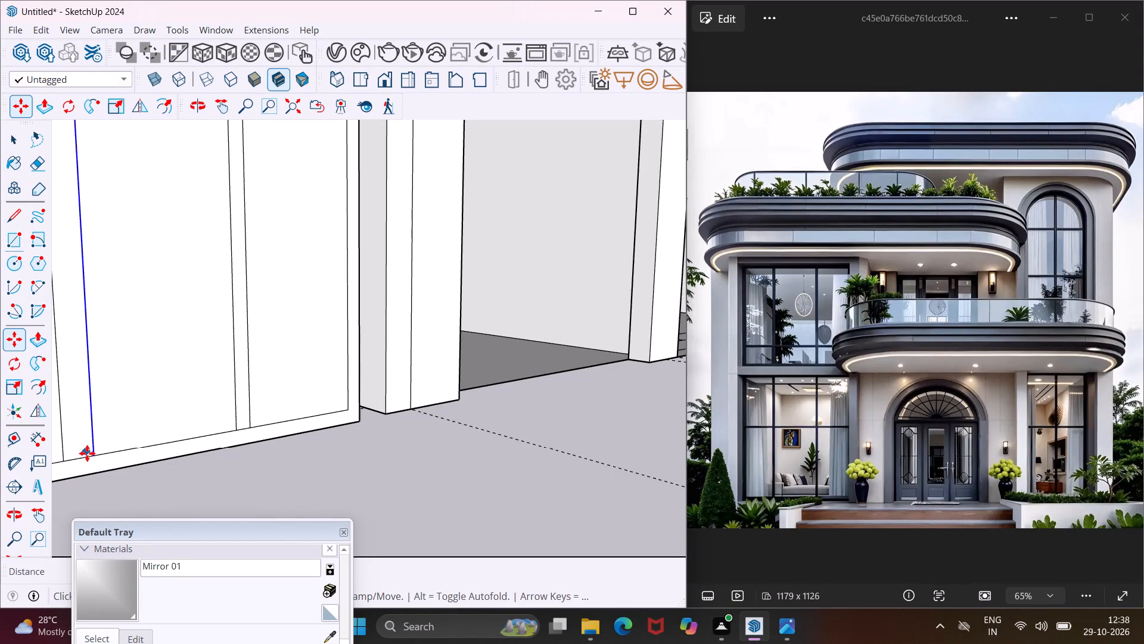
scroll(92, 453, up, 4)
click(96, 457)
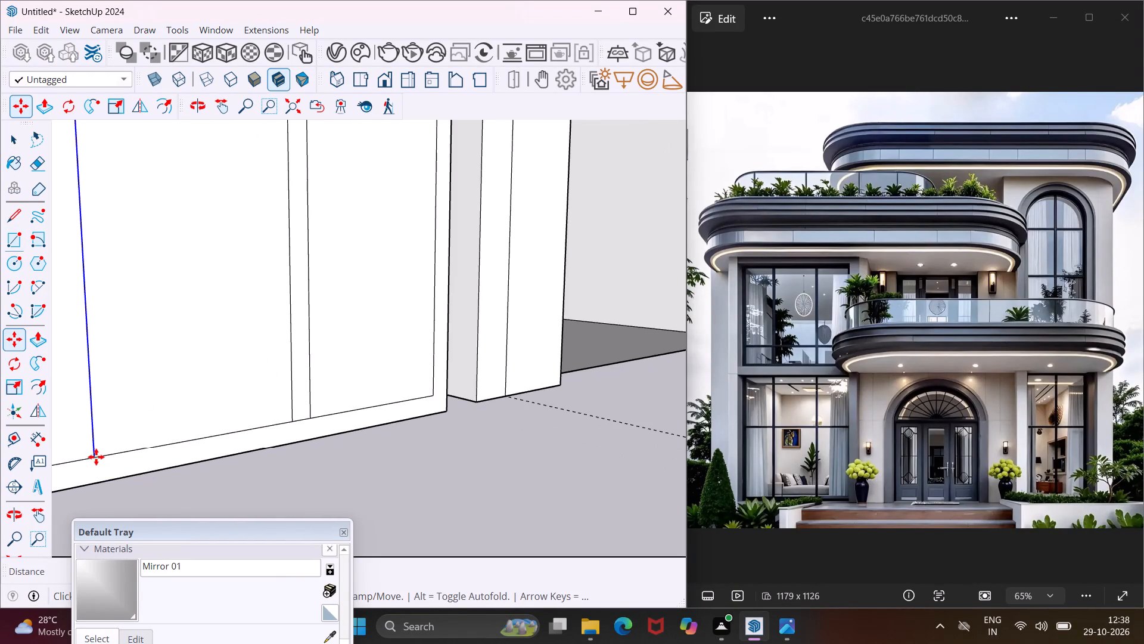
scroll(92, 457, down, 4)
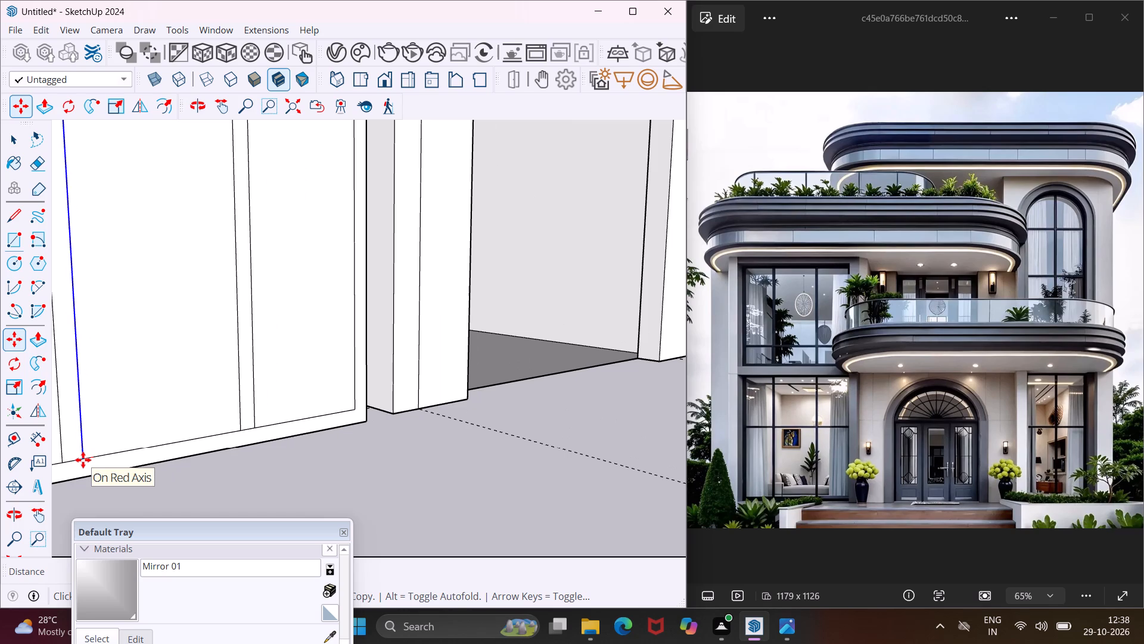
click(83, 460)
key(Escape)
key(space)
Draw a narrow horizontal rectangle across the panel's upper part as a crossbar between the border's inner side edges.
scroll(145, 395, down, 7)
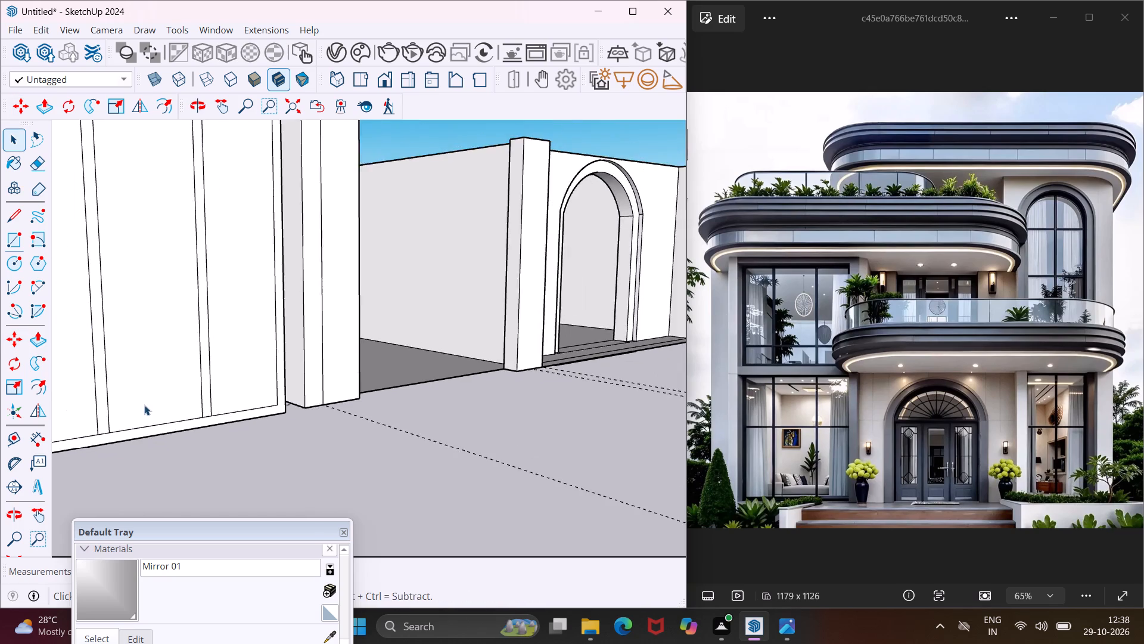
scroll(144, 405, up, 1)
middle_drag(144, 405, 247, 445)
scroll(235, 426, down, 4)
middle_drag(269, 381, 151, 380)
scroll(150, 370, down, 3)
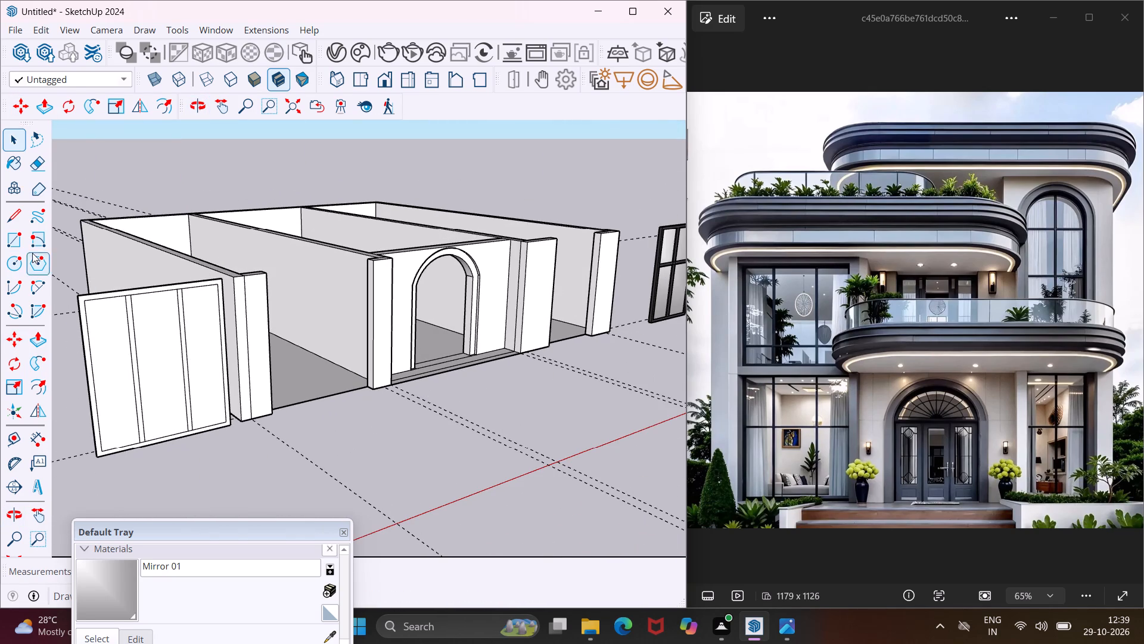
click(20, 241)
scroll(96, 353, up, 3)
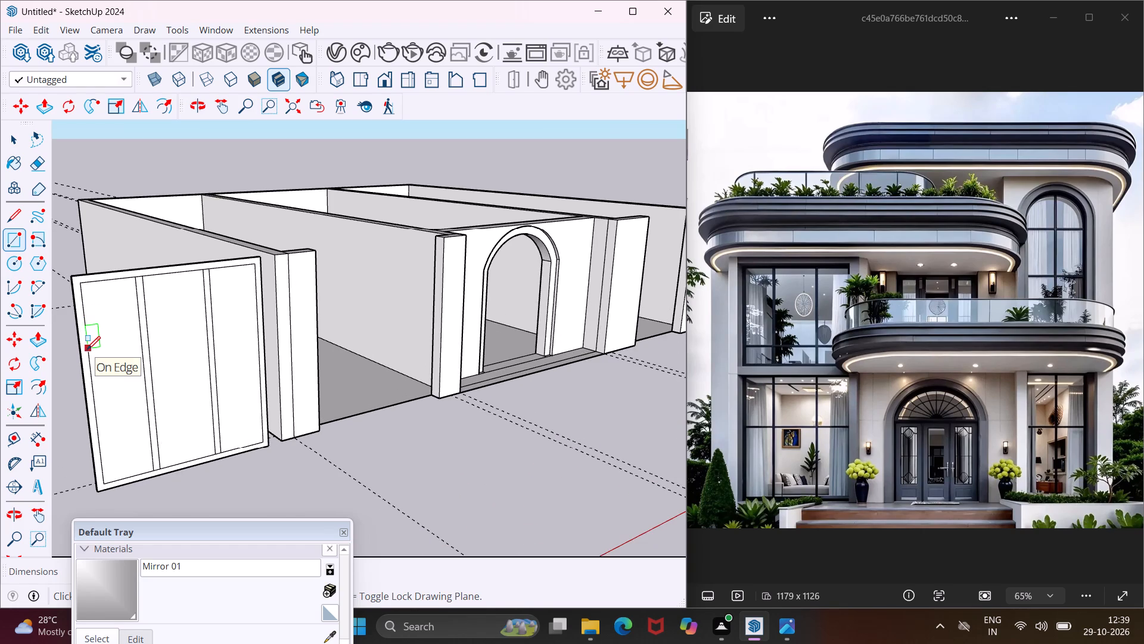
click(87, 349)
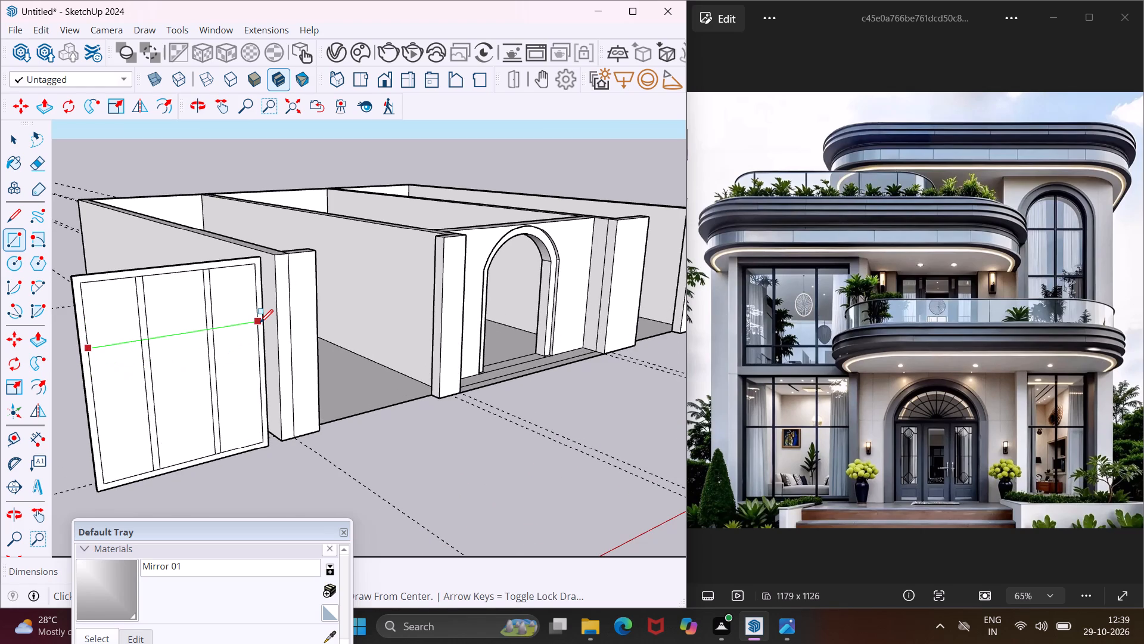
scroll(259, 321, up, 11)
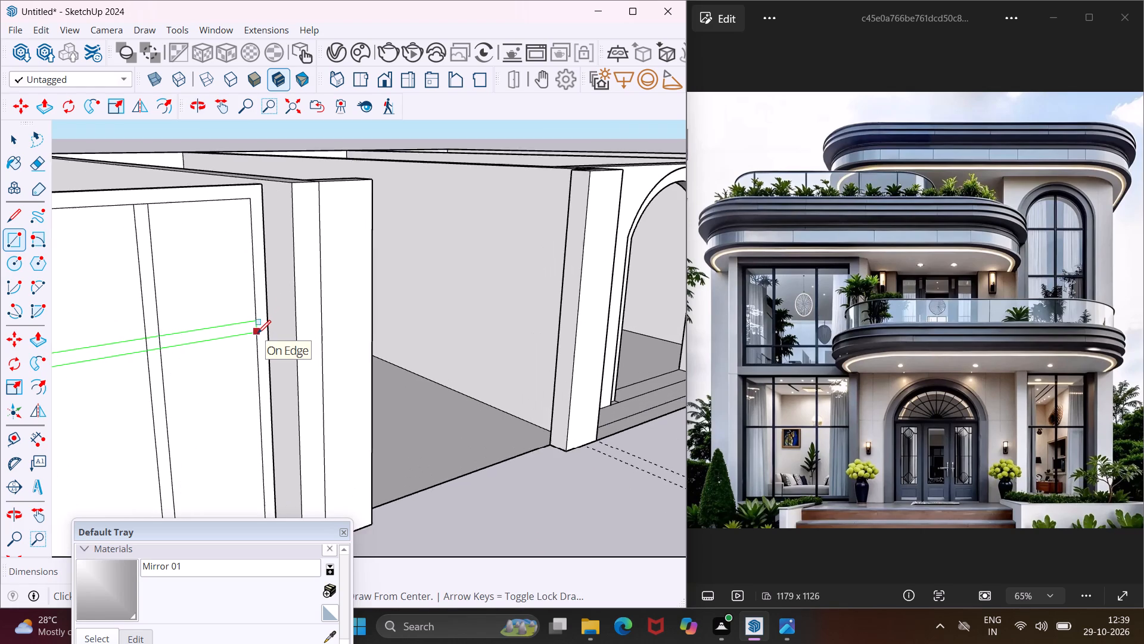
click(257, 333)
key(Escape)
key(space)
Push/Pull the panel's outer border face slightly outward so the frame stands proud of the panes.
scroll(254, 317, down, 3)
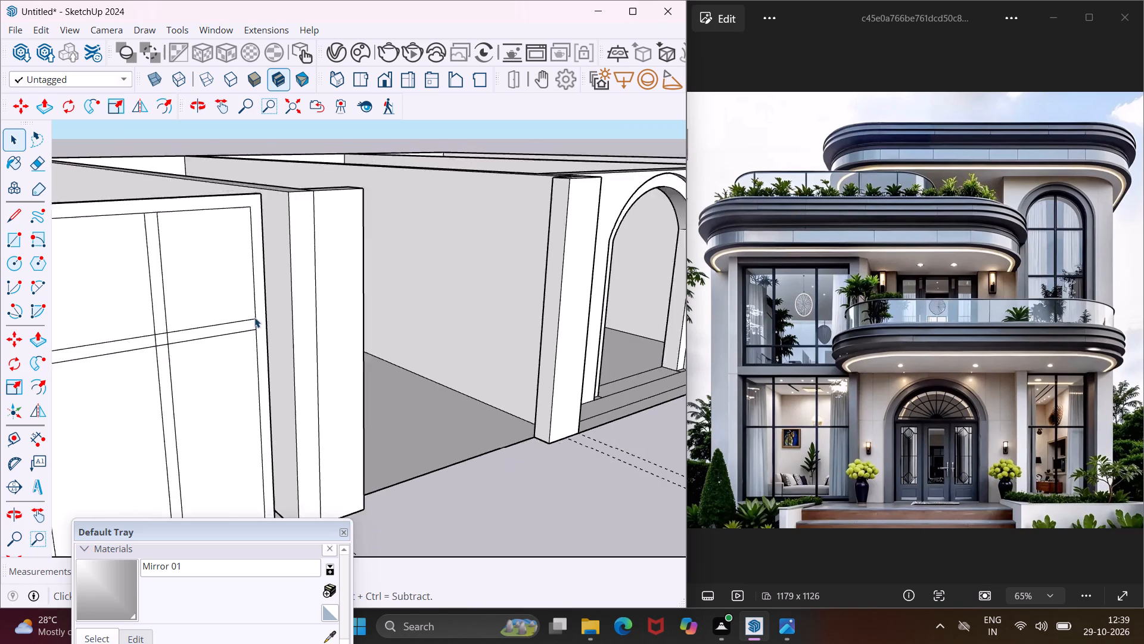
scroll(254, 317, down, 8)
scroll(107, 291, up, 5)
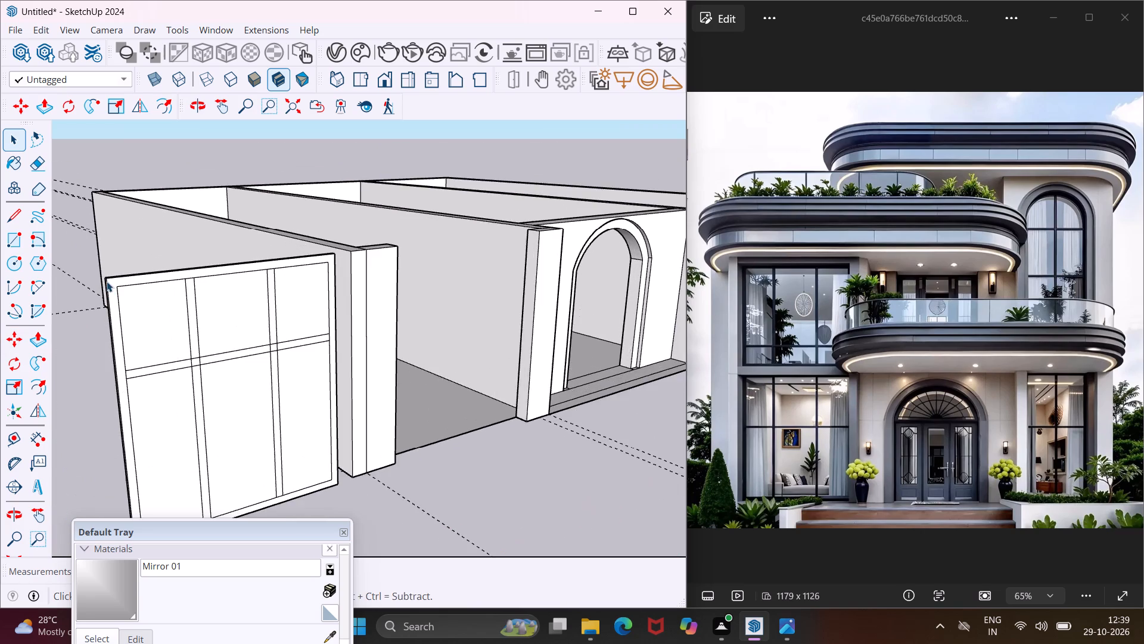
scroll(107, 281, up, 9)
click(110, 296)
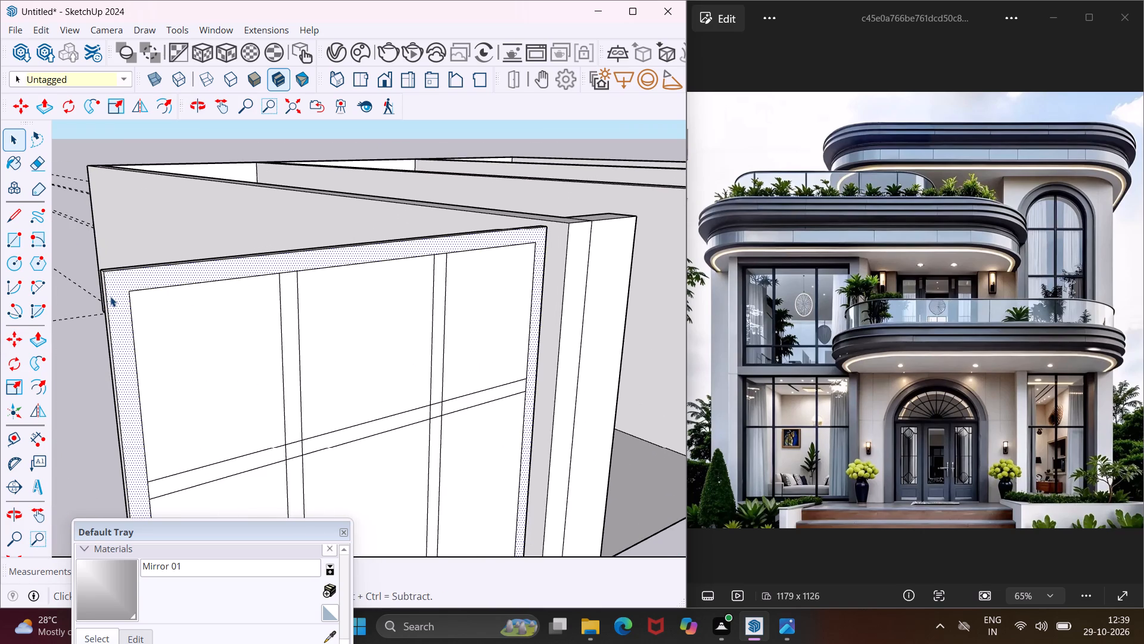
key(p)
click(110, 296)
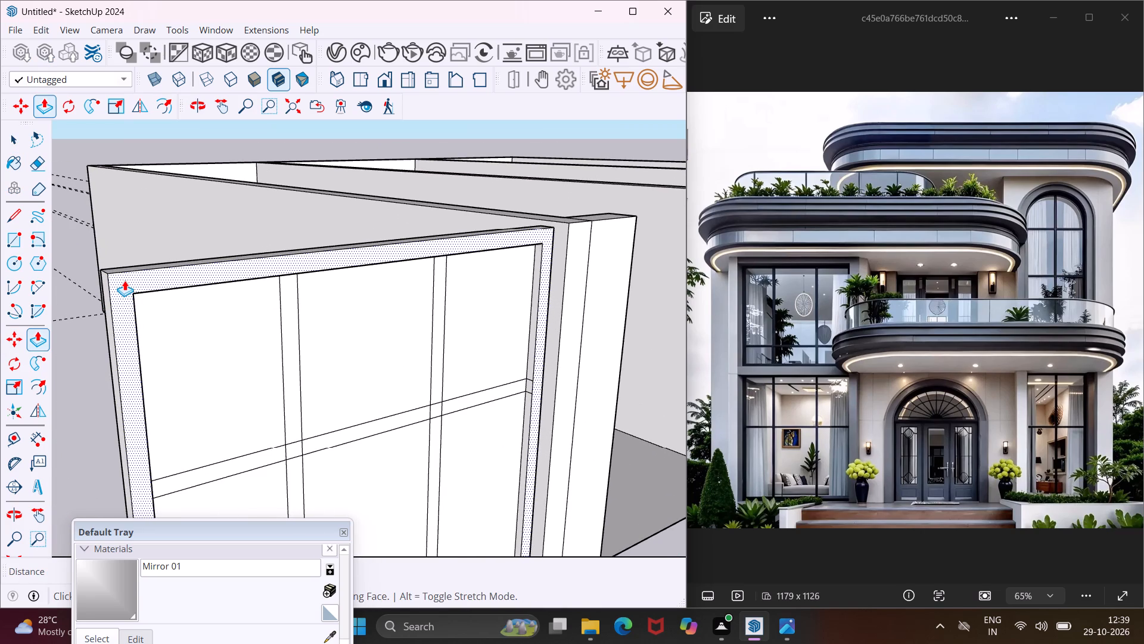
click(125, 278)
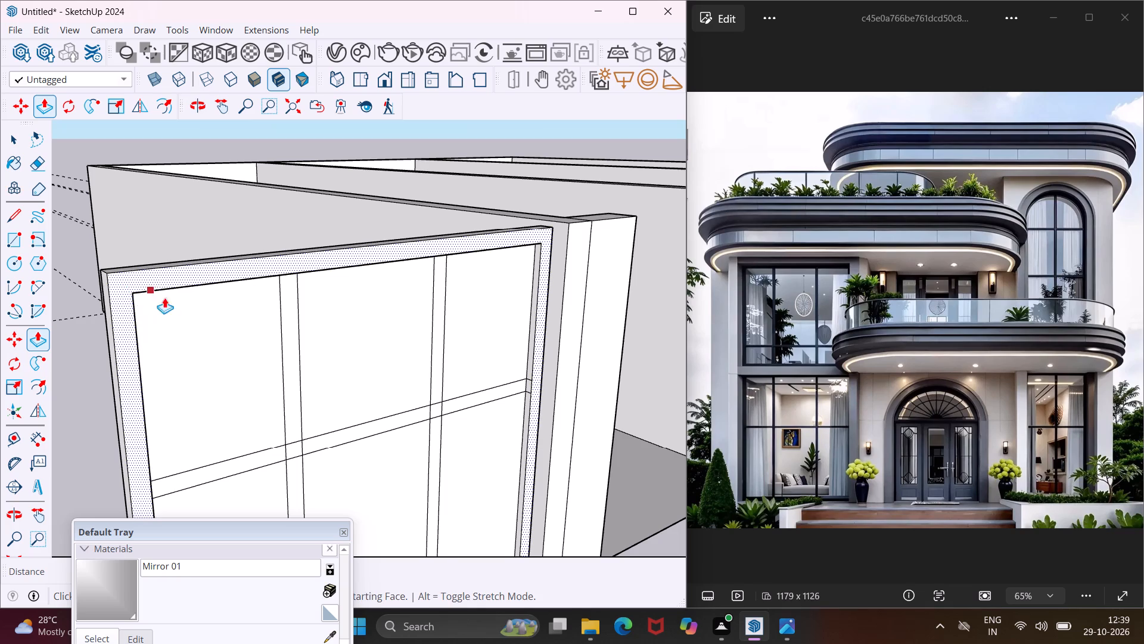
key(Escape)
Push/Pull the segments of both mullions above the crossbar outward by the same depth as the border.
click(287, 314)
click(287, 314)
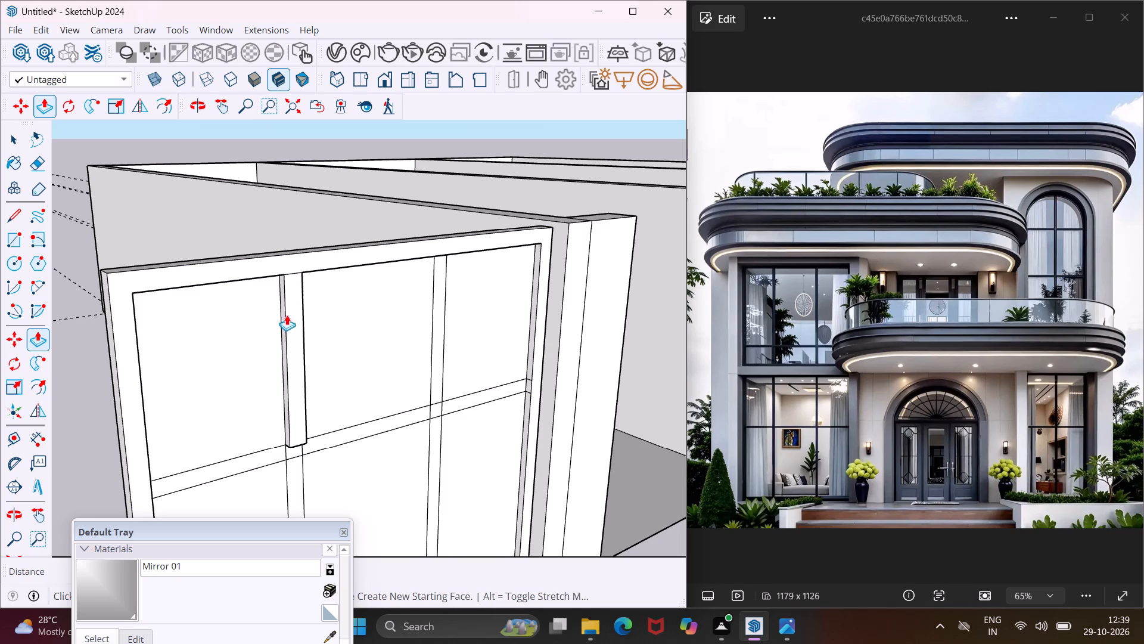
scroll(438, 318, up, 4)
double_click(439, 315)
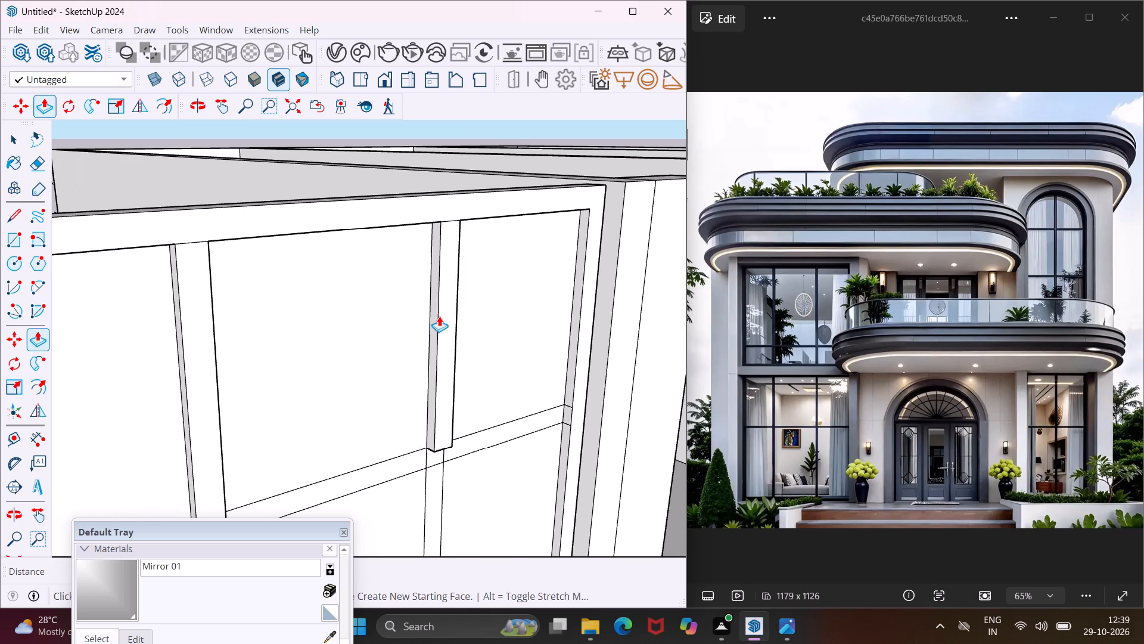
Push/Pull the right mullion's crossing and lower segment, plus the crossbar segments beside it, flush with its raised upper segment.
scroll(426, 443, up, 8)
double_click(442, 455)
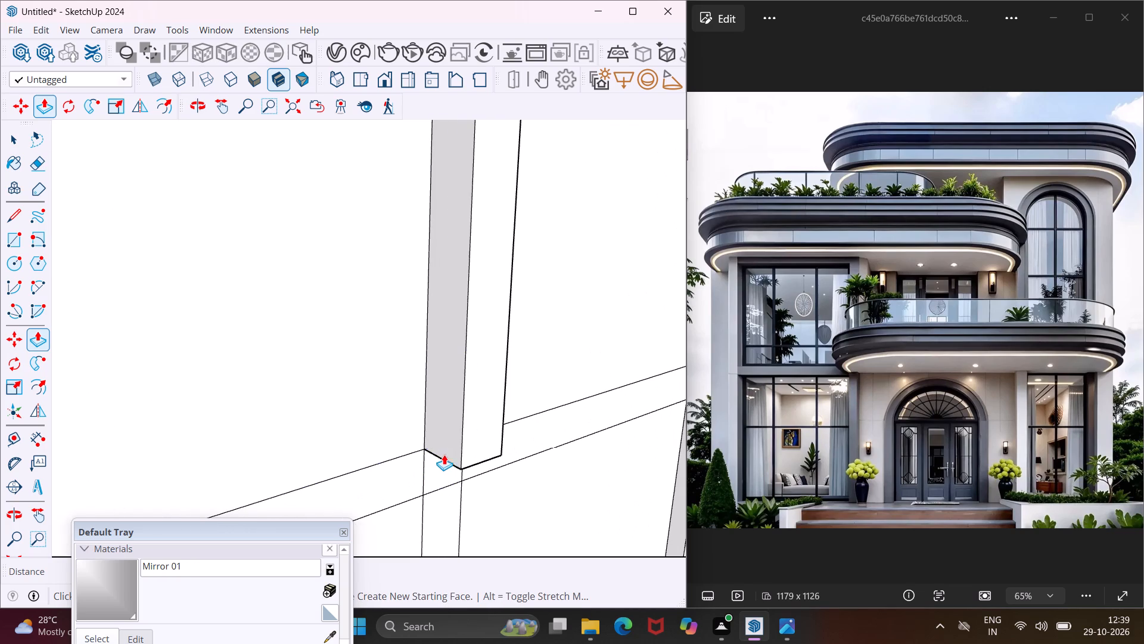
key(ctrl+z)
click(444, 465)
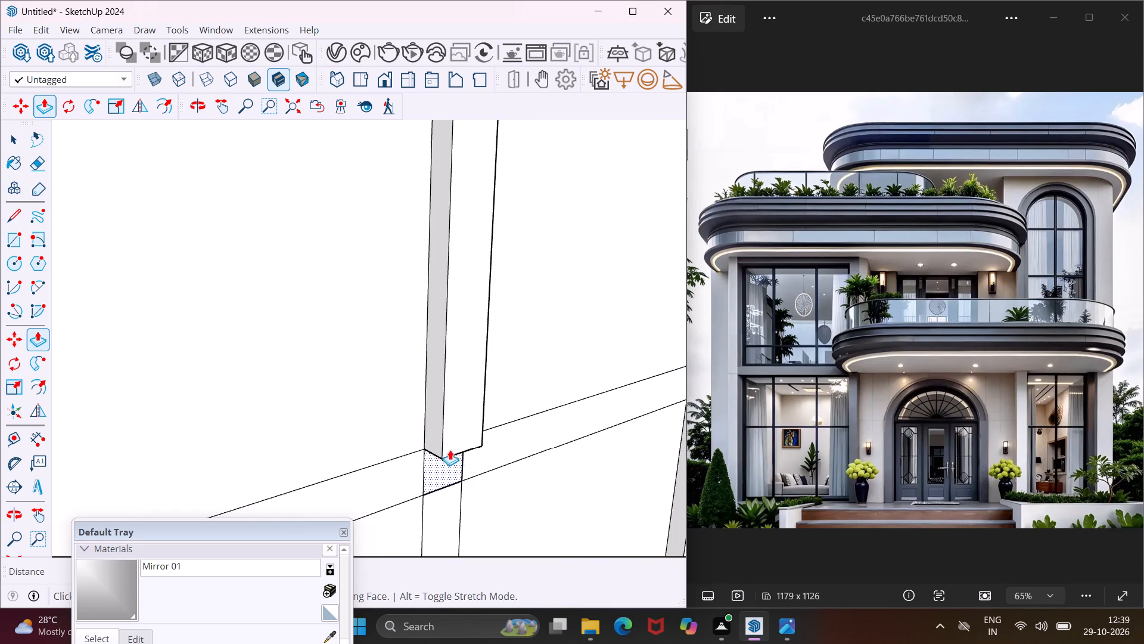
click(455, 428)
double_click(439, 507)
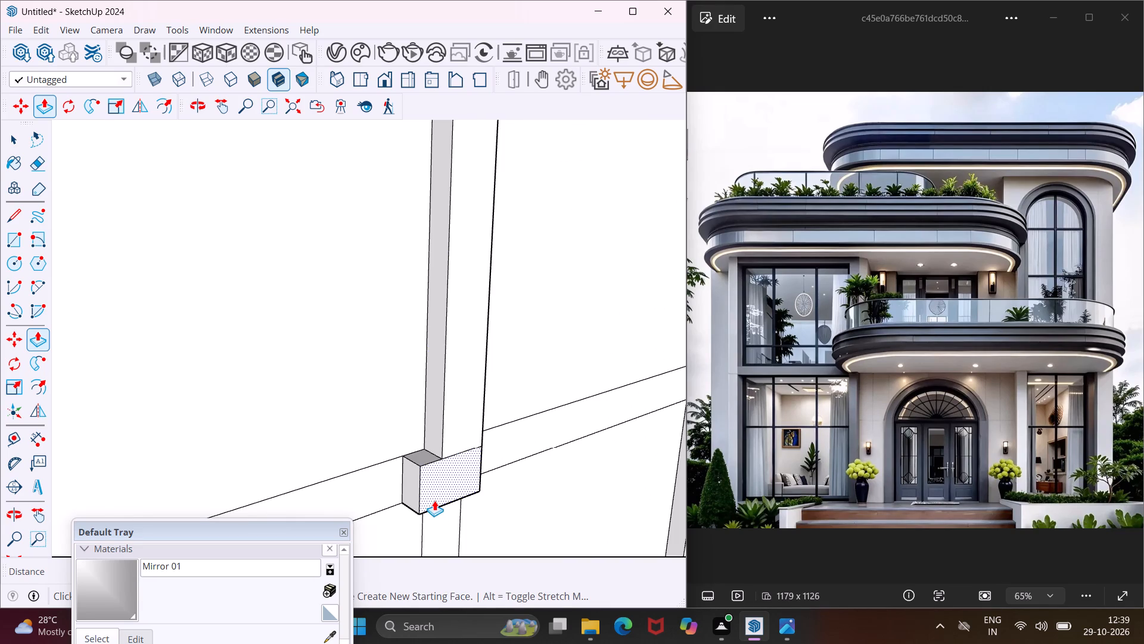
key(ctrl+z)
click(440, 519)
click(461, 476)
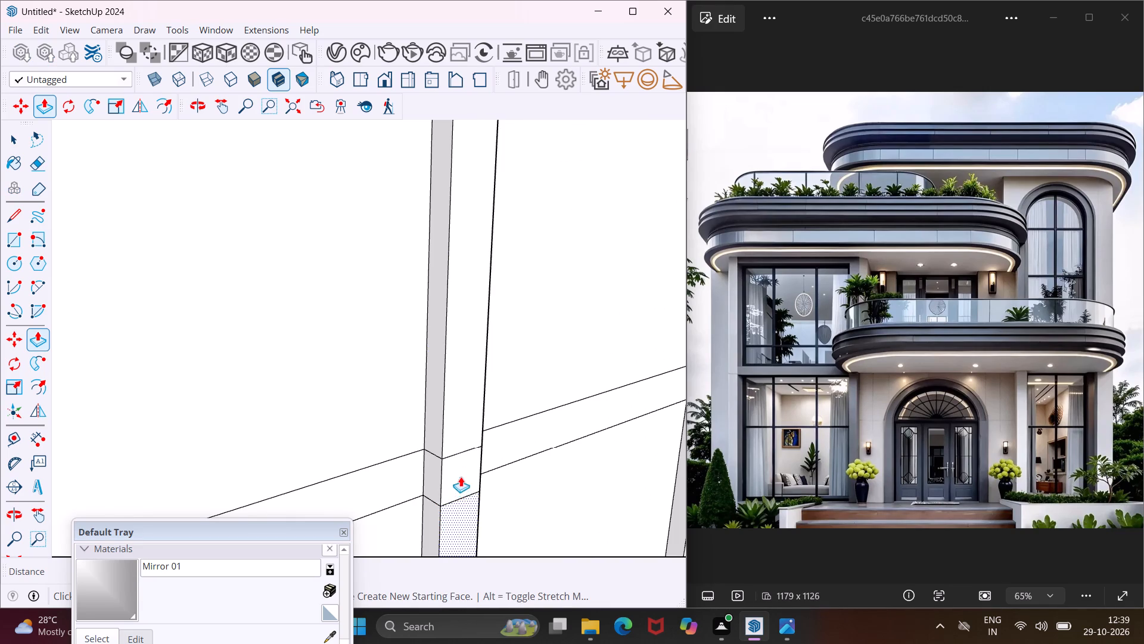
double_click(418, 472)
double_click(505, 445)
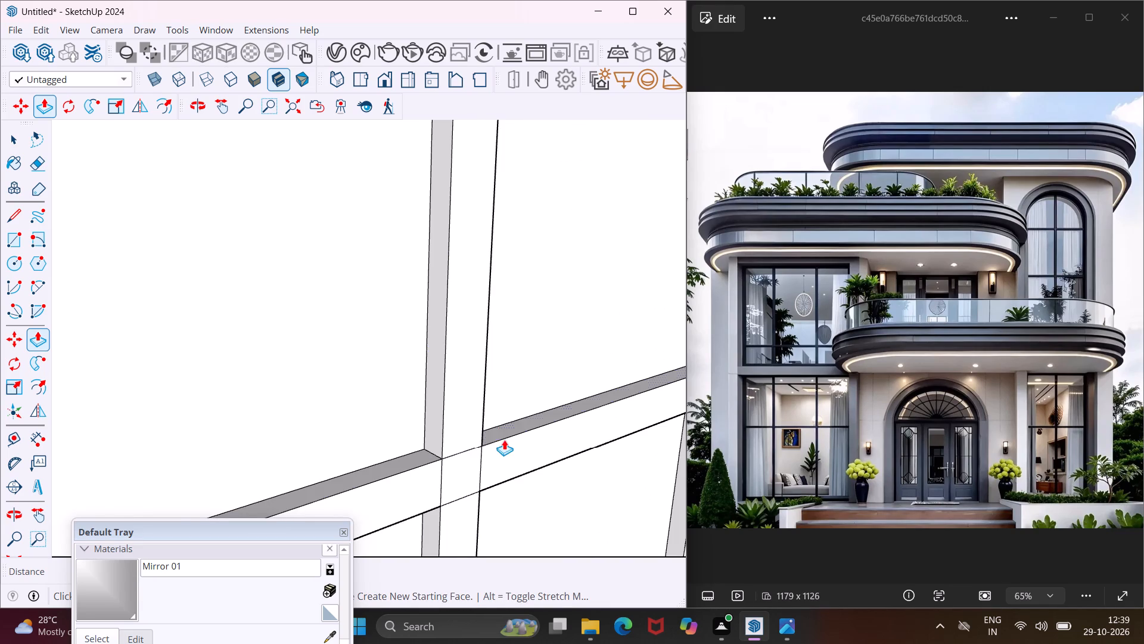
Push/Pull the left mullion's crossing and lower segment and the crossbar's left segment outward to complete the raised grid.
scroll(486, 420, down, 16)
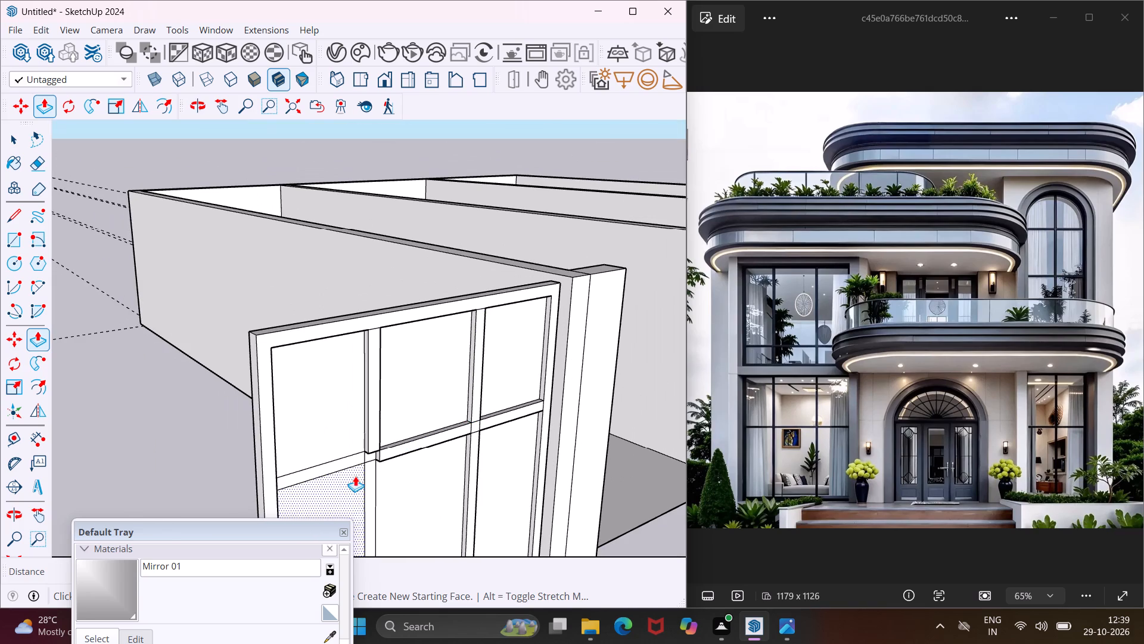
scroll(377, 459, up, 14)
double_click(368, 454)
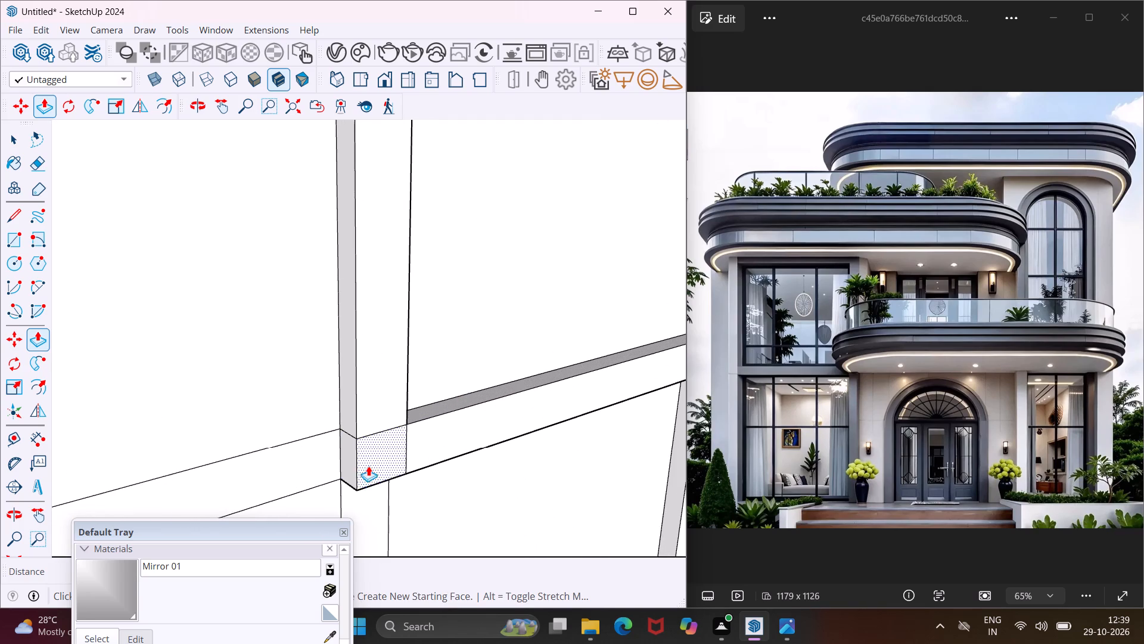
double_click(363, 499)
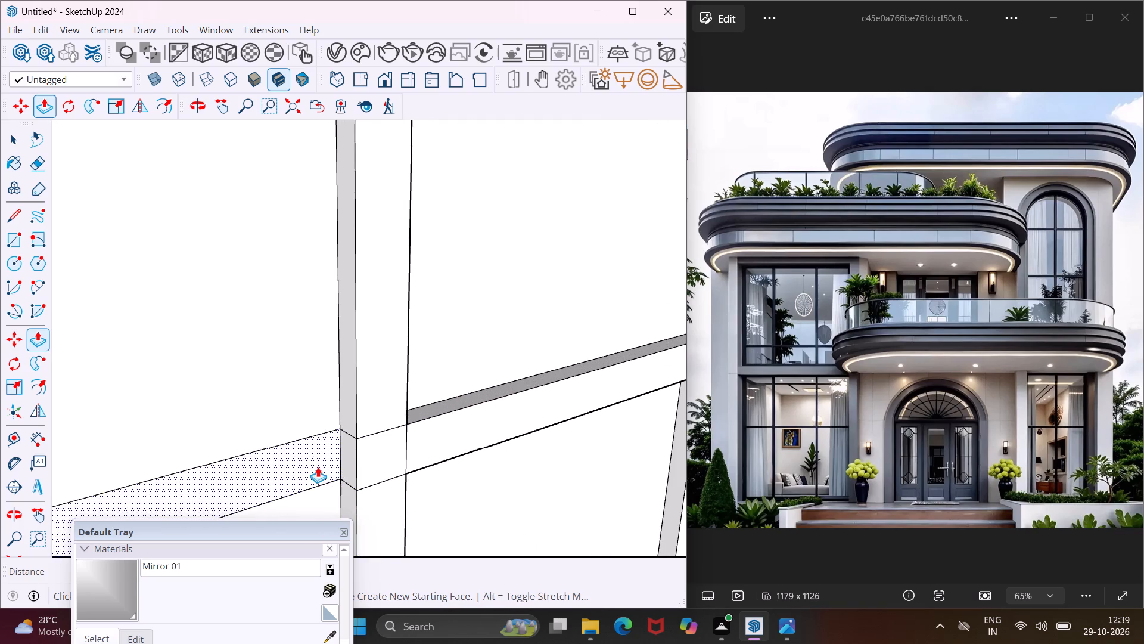
double_click(318, 467)
Paint all six panes of the window panel with the Mirror 01 material.
scroll(360, 429, down, 15)
scroll(368, 399, down, 6)
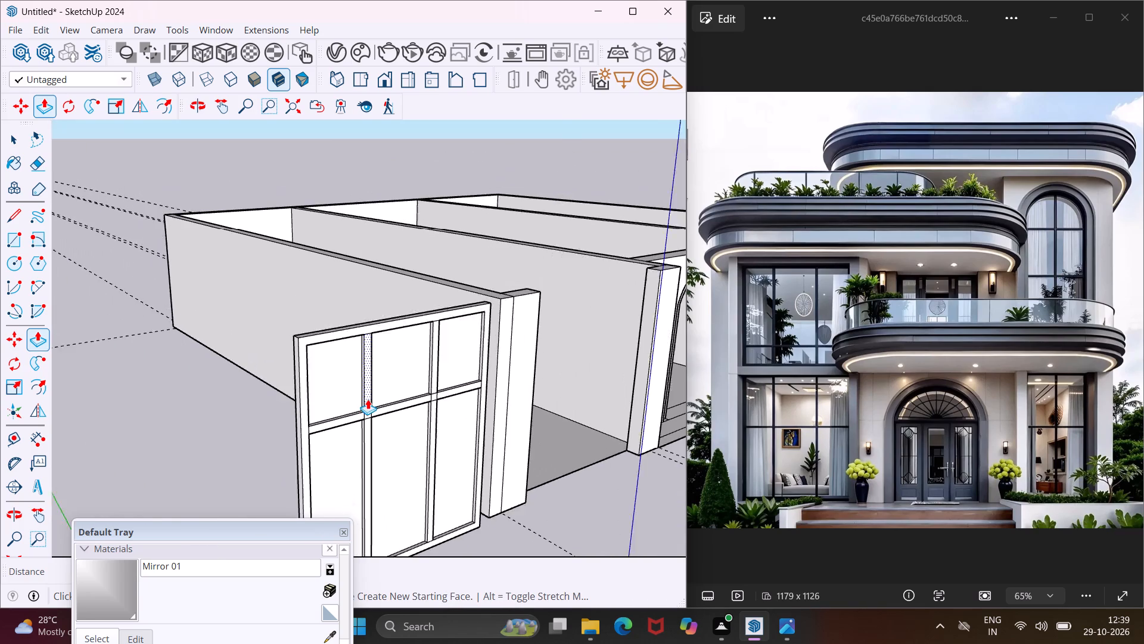
scroll(368, 399, down, 1)
middle_drag(372, 404, 376, 271)
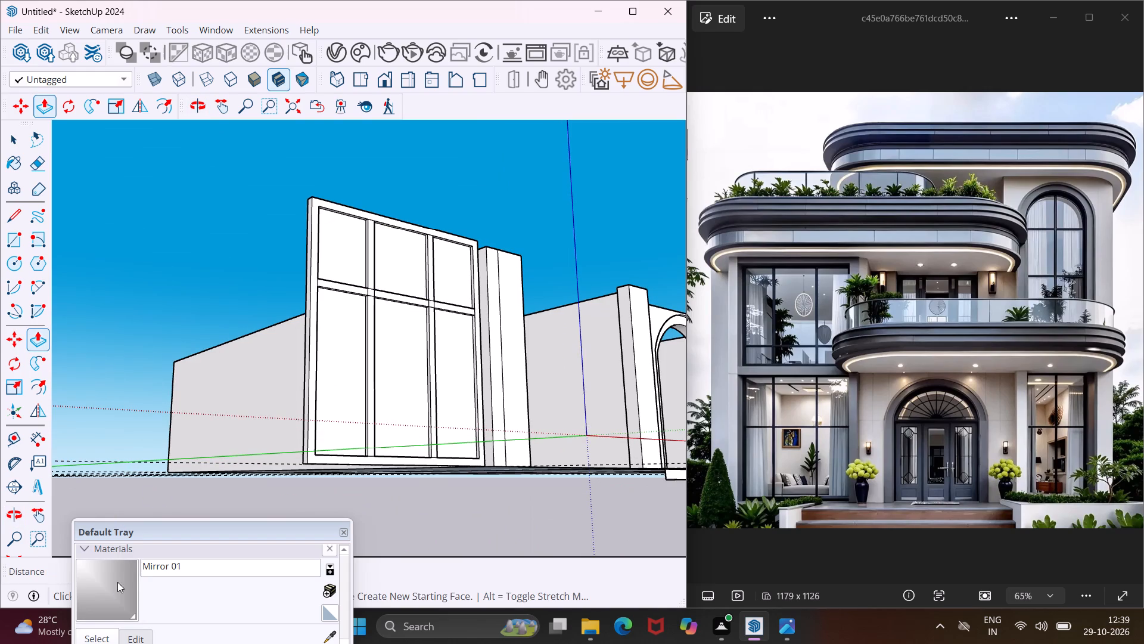
click(119, 591)
scroll(339, 252, up, 5)
click(339, 252)
click(340, 338)
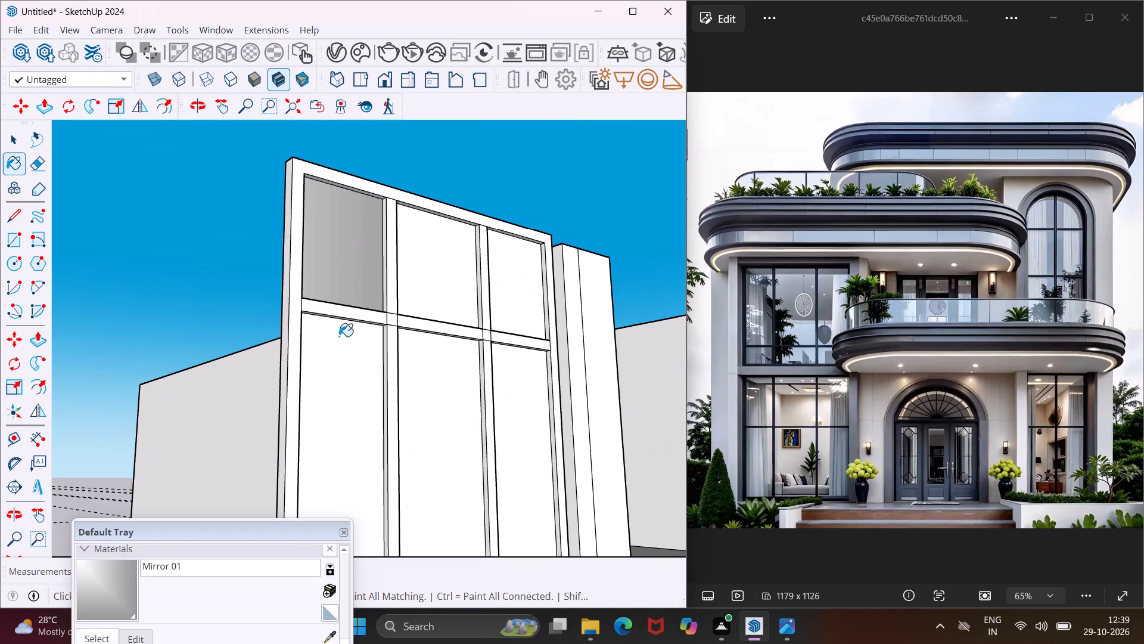
click(414, 252)
click(422, 376)
click(508, 301)
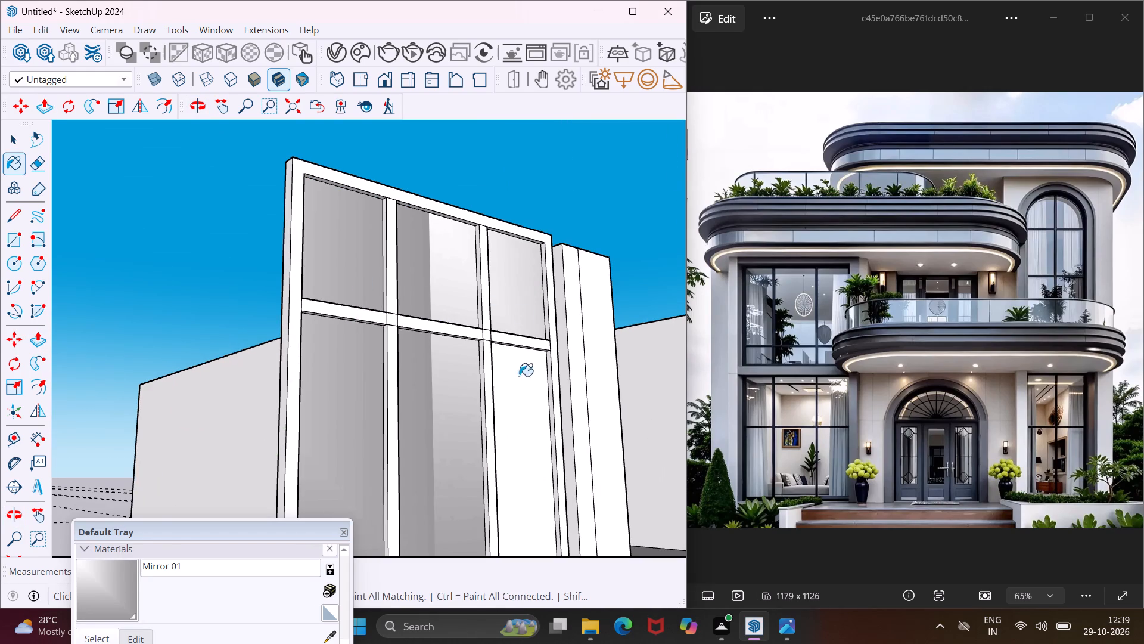
click(517, 402)
Paint the window's outer border face with Color M07 from the Colors collection.
scroll(433, 357, down, 1)
drag(208, 530, 235, 411)
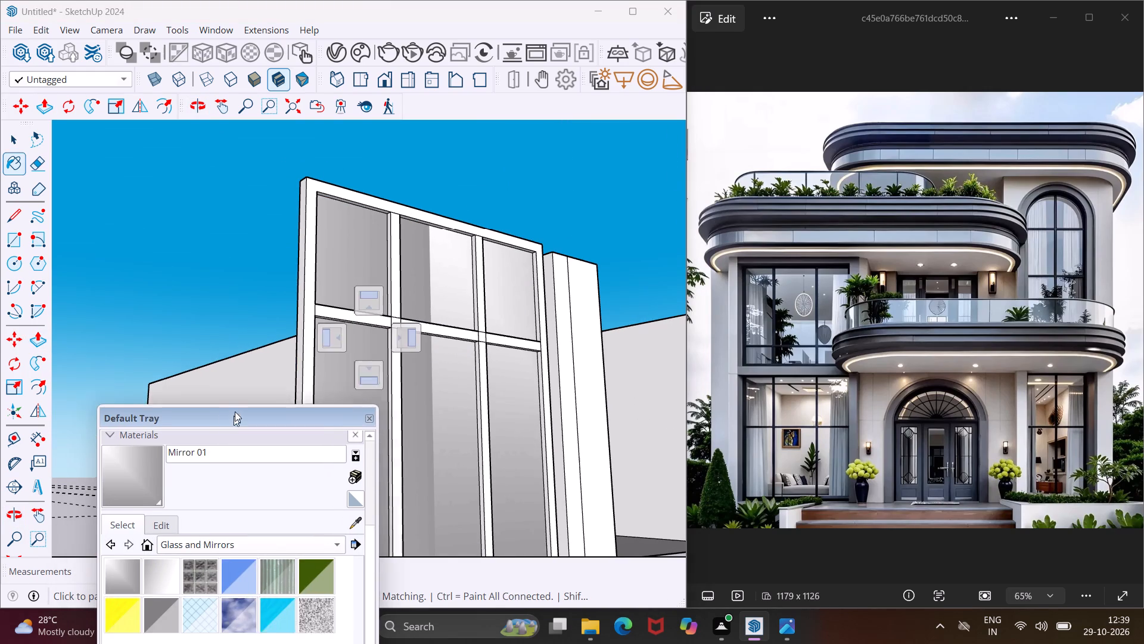
drag(235, 411, 240, 356)
click(288, 485)
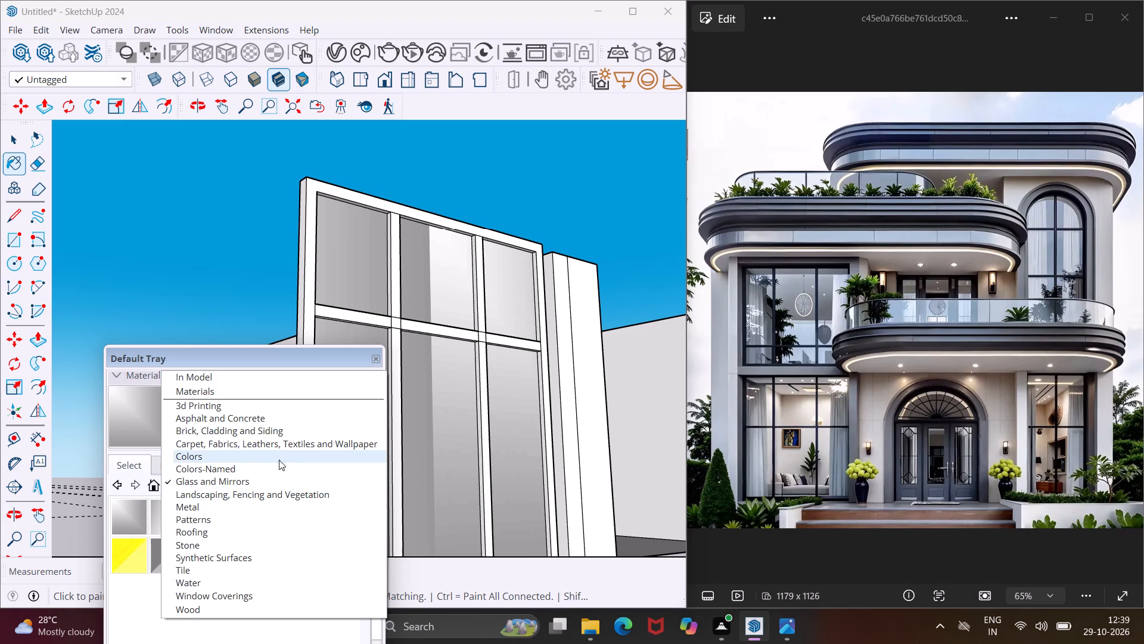
click(273, 456)
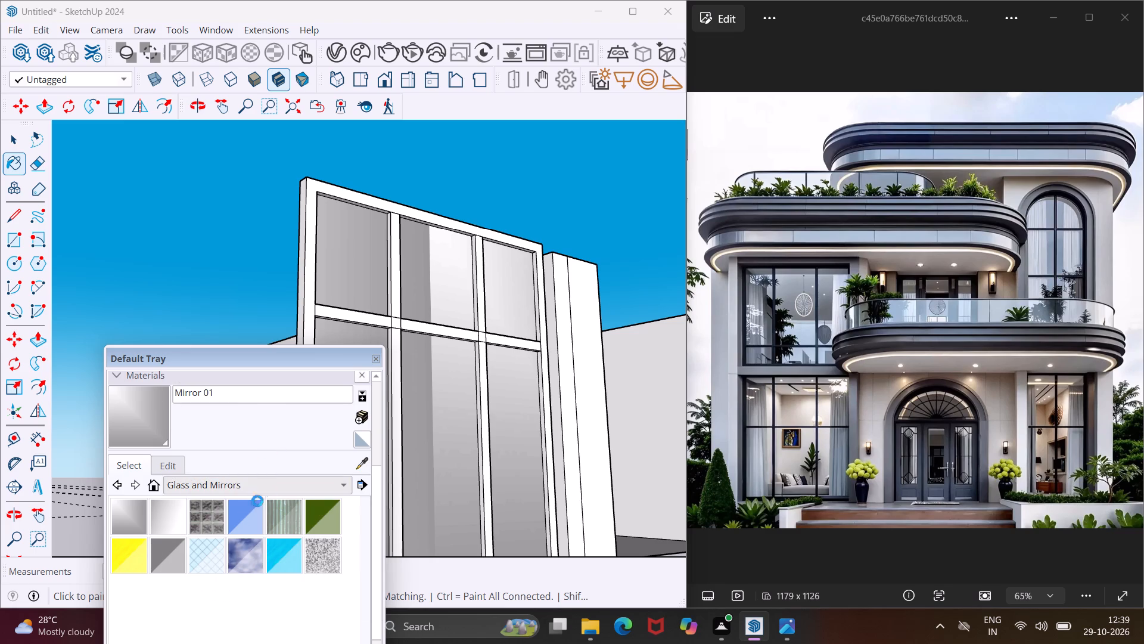
scroll(224, 549, down, 17)
click(164, 556)
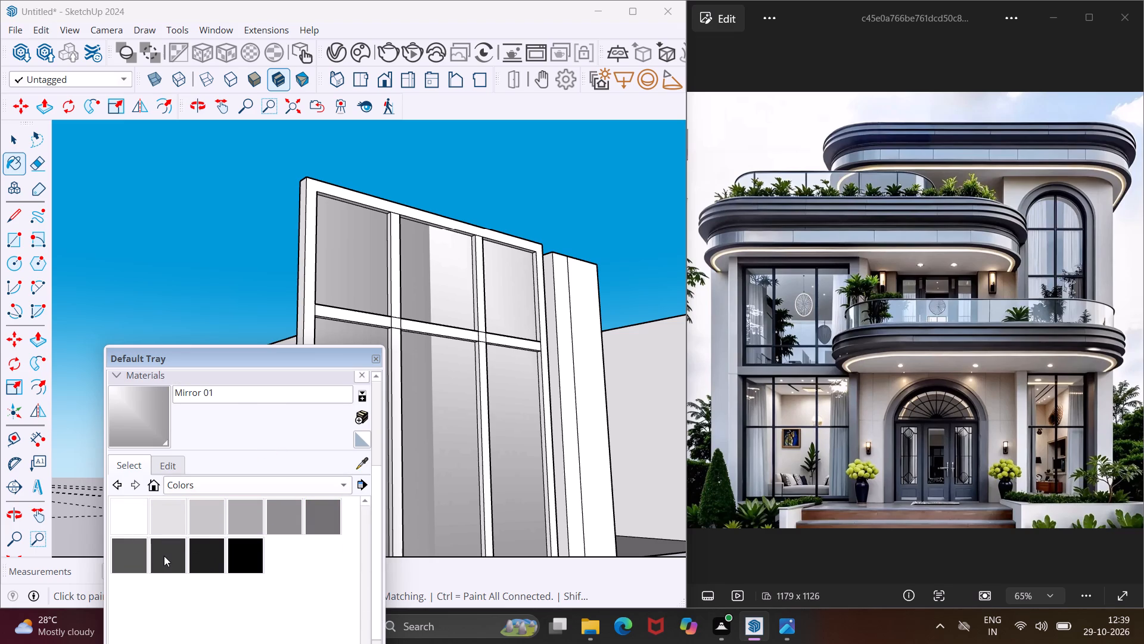
scroll(349, 216, up, 5)
scroll(231, 182, up, 3)
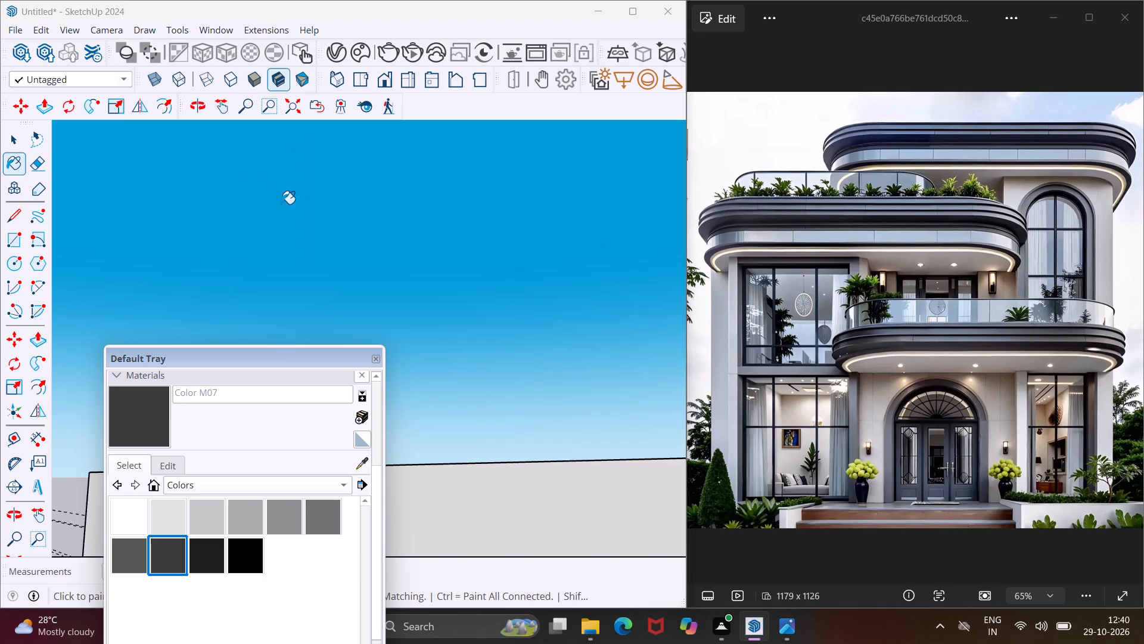
scroll(281, 204, down, 3)
click(329, 203)
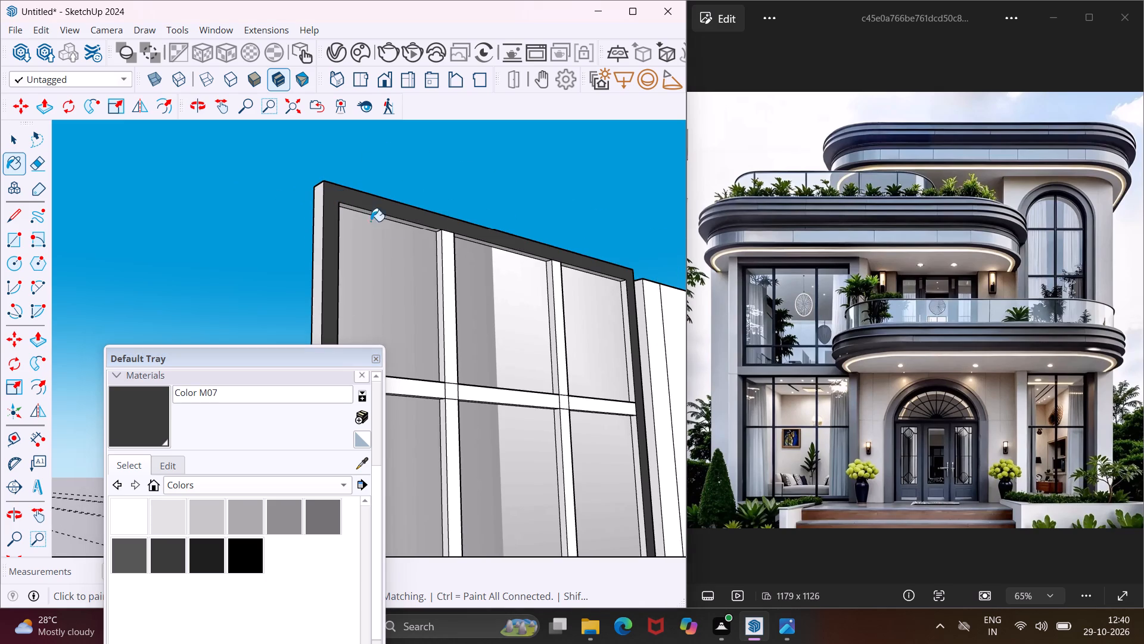
Paint the front faces of both window mullions, the crossbar segments and their crossings with Color M07.
scroll(452, 303, up, 1)
click(452, 303)
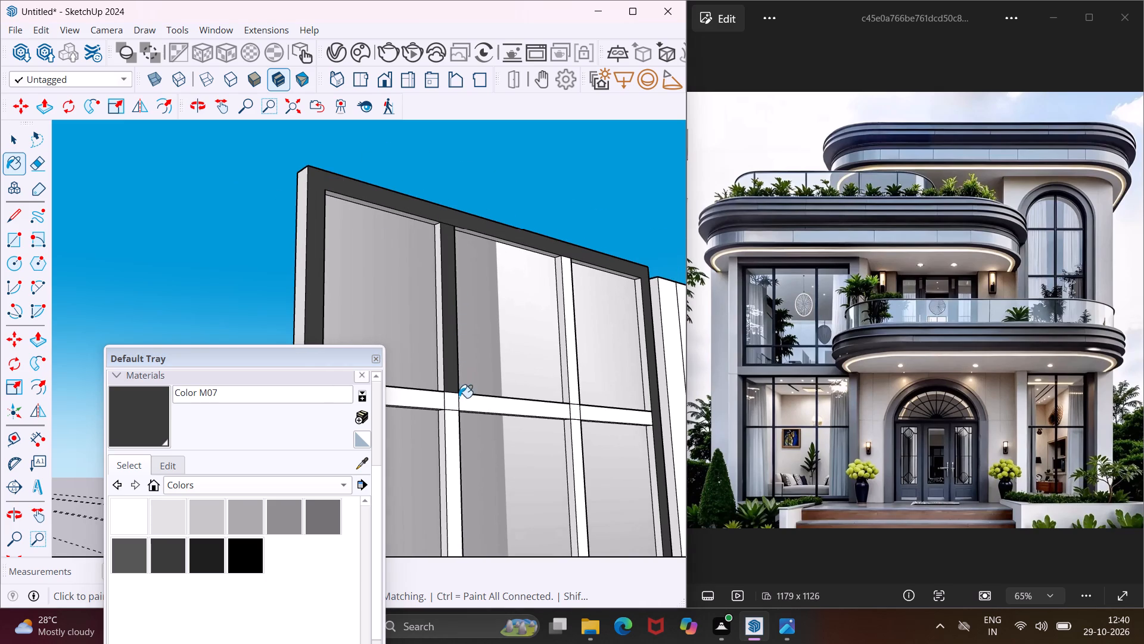
click(452, 405)
click(438, 405)
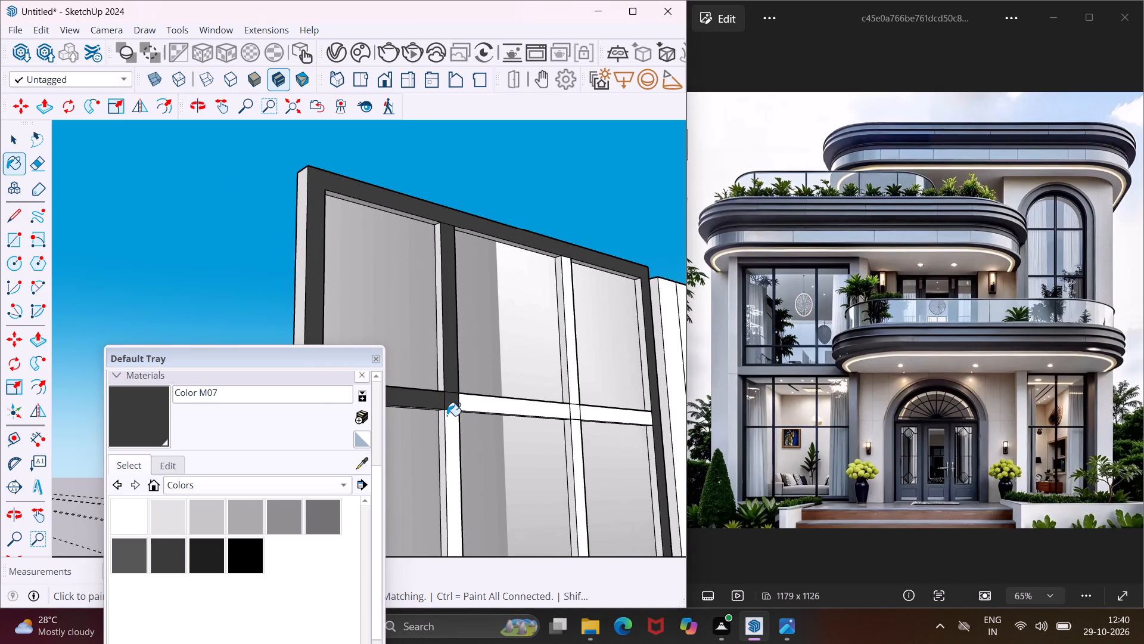
click(450, 422)
click(470, 403)
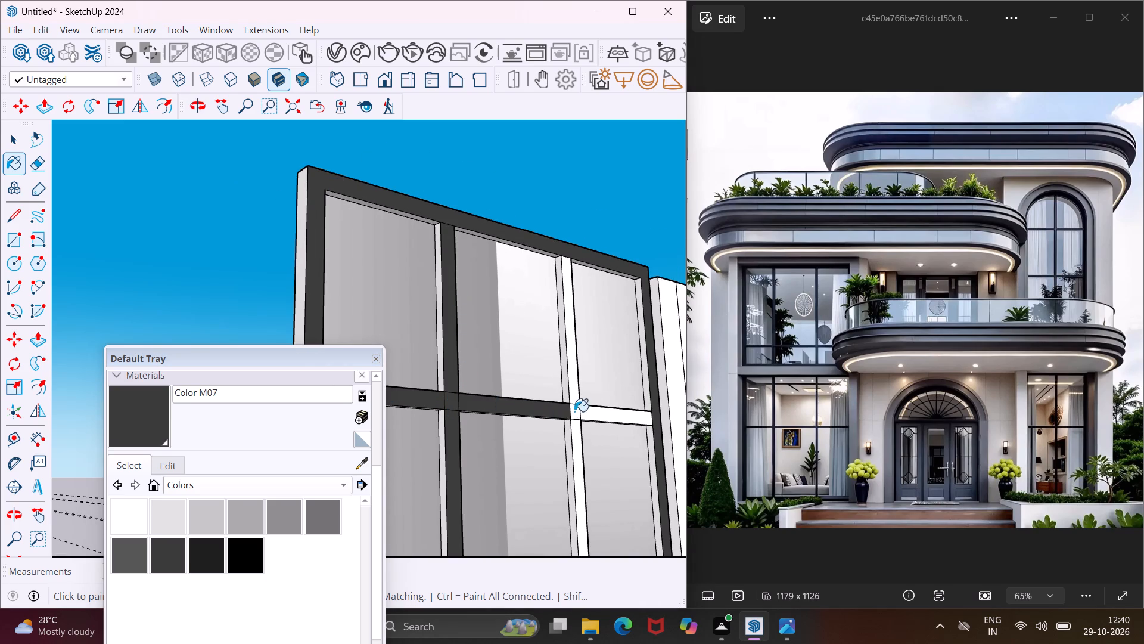
click(574, 411)
click(576, 396)
click(585, 414)
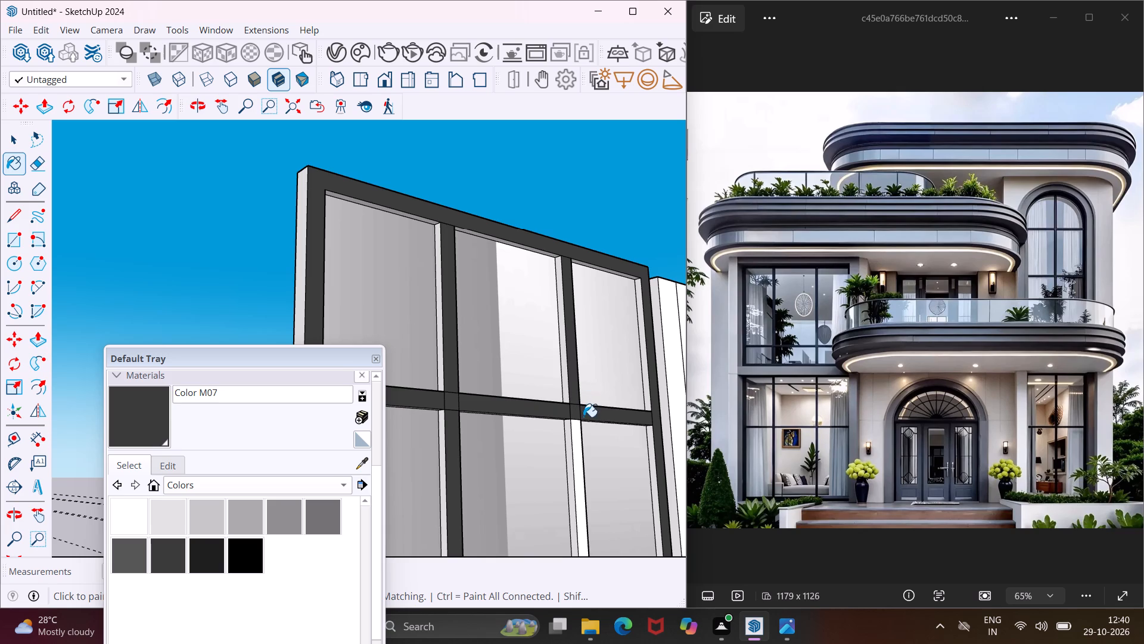
click(576, 429)
Paint the outer left side face of the window frame with Color M07.
middle_drag(564, 425, 621, 447)
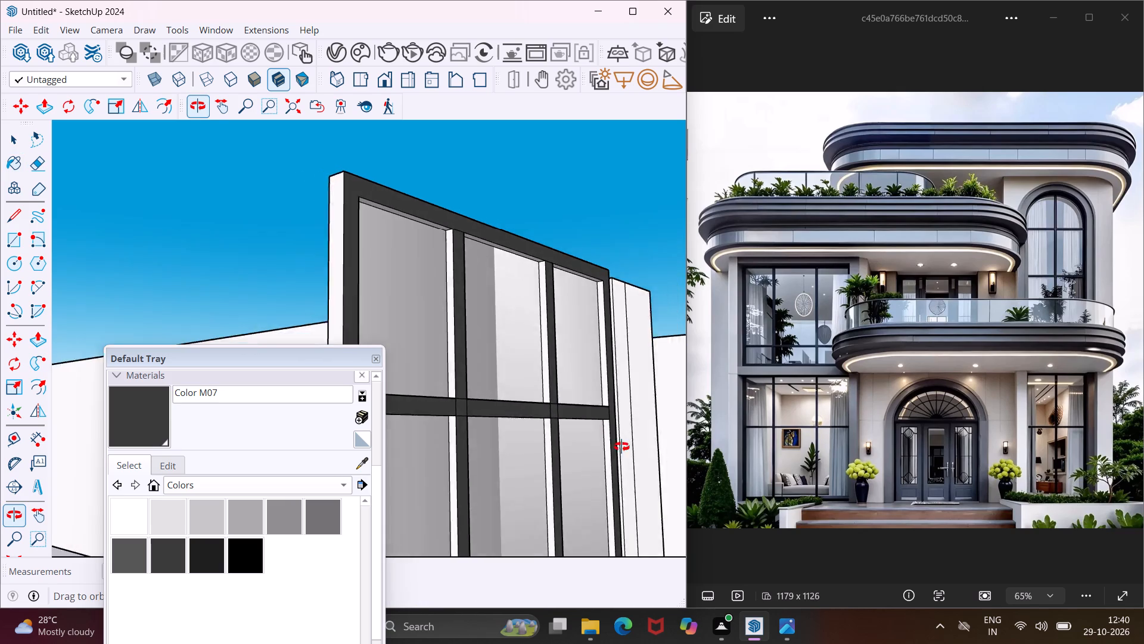
middle_drag(621, 447, 679, 467)
scroll(365, 236, up, 3)
scroll(386, 227, down, 2)
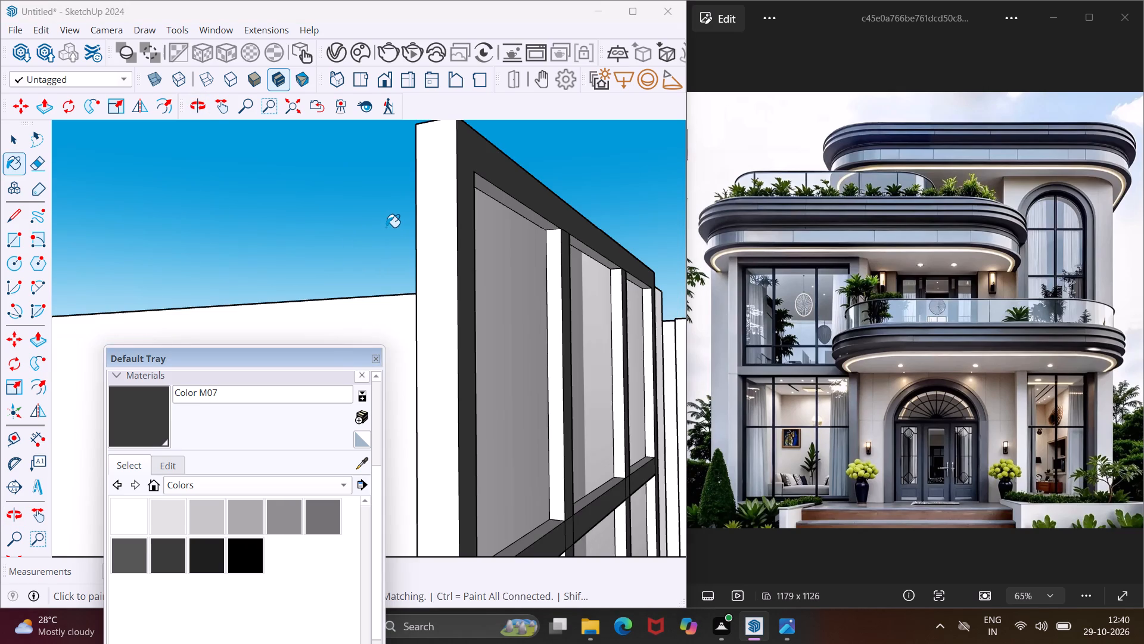
click(434, 226)
Paint the upper panes' top reveals and the left-facing sides of the mullions and right frame edge with Color M07.
scroll(521, 228, up, 4)
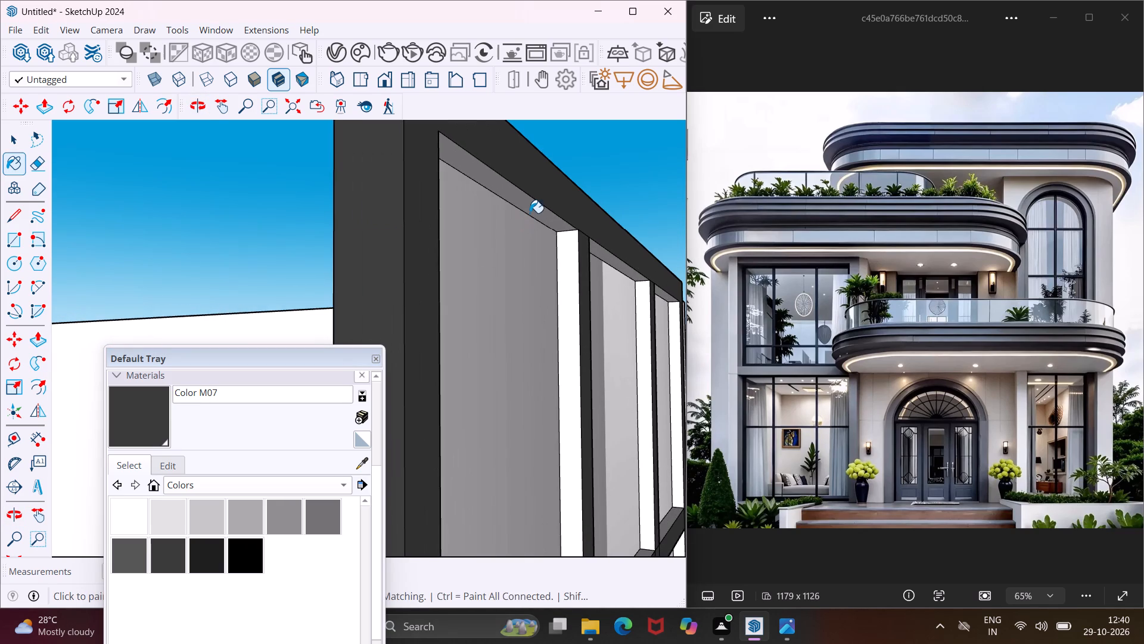
click(530, 208)
click(572, 296)
click(614, 264)
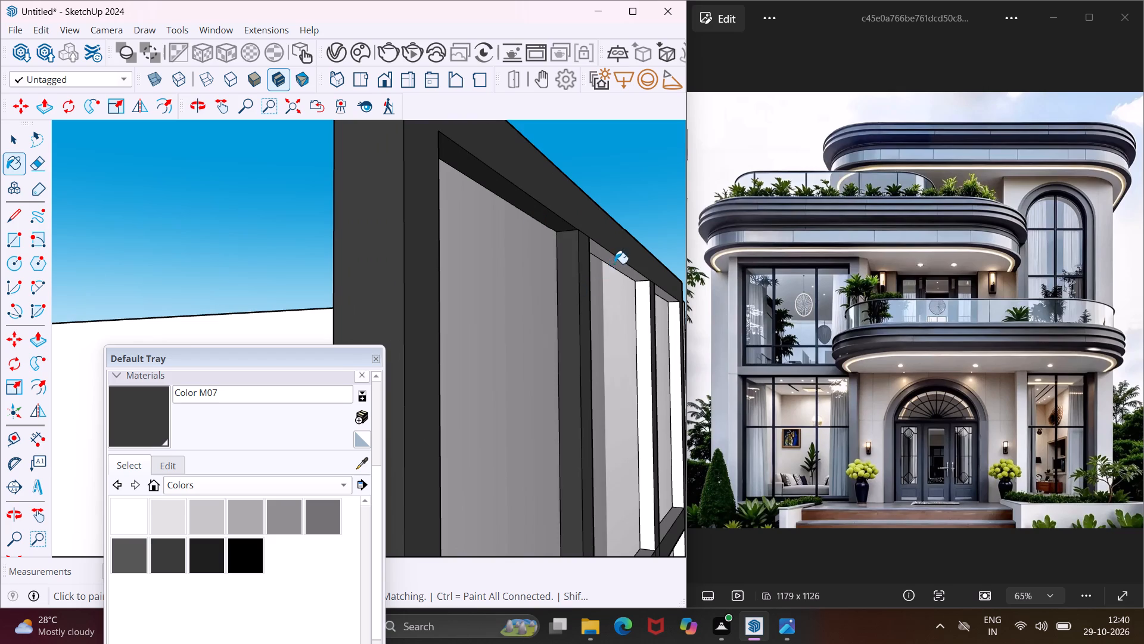
click(646, 309)
scroll(514, 300, down, 4)
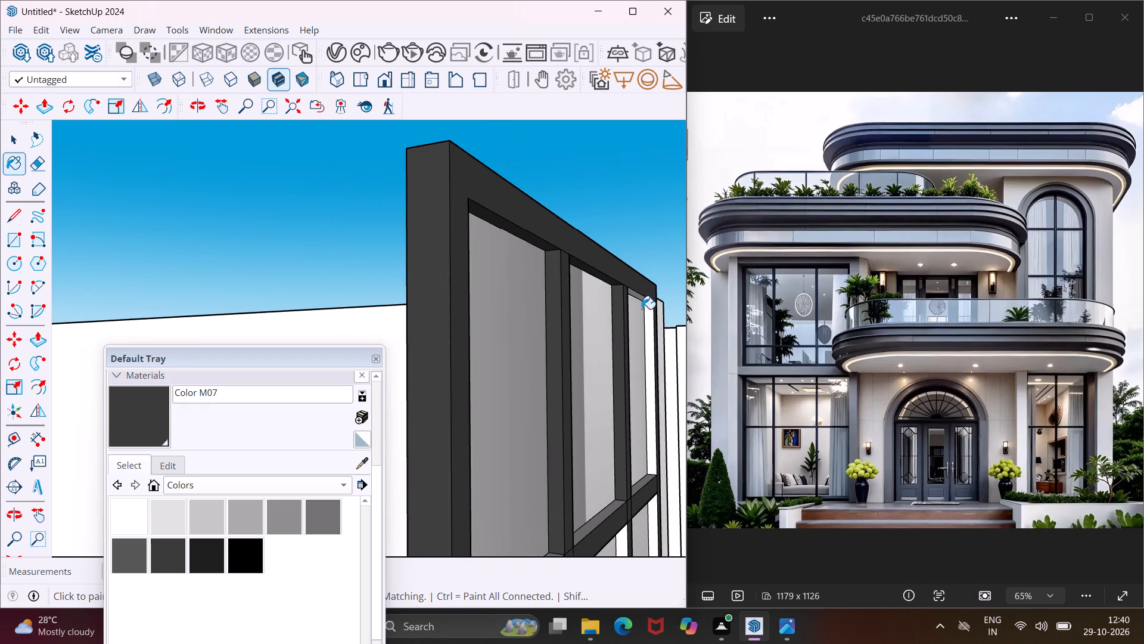
scroll(643, 309, up, 4)
click(642, 303)
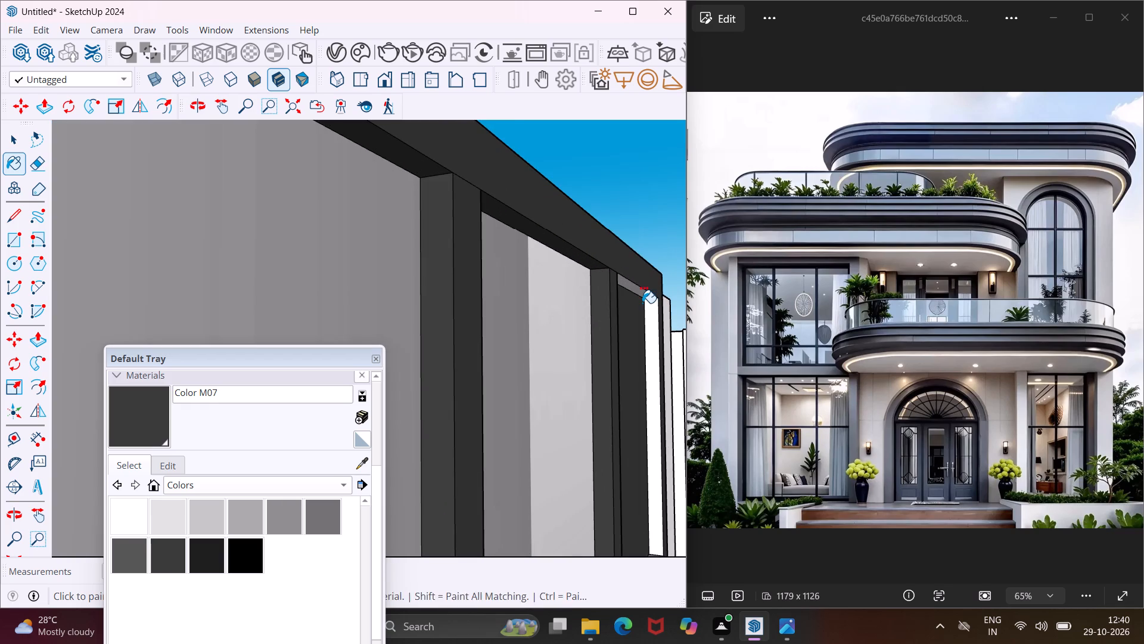
key(ctrl+z)
click(652, 299)
click(652, 320)
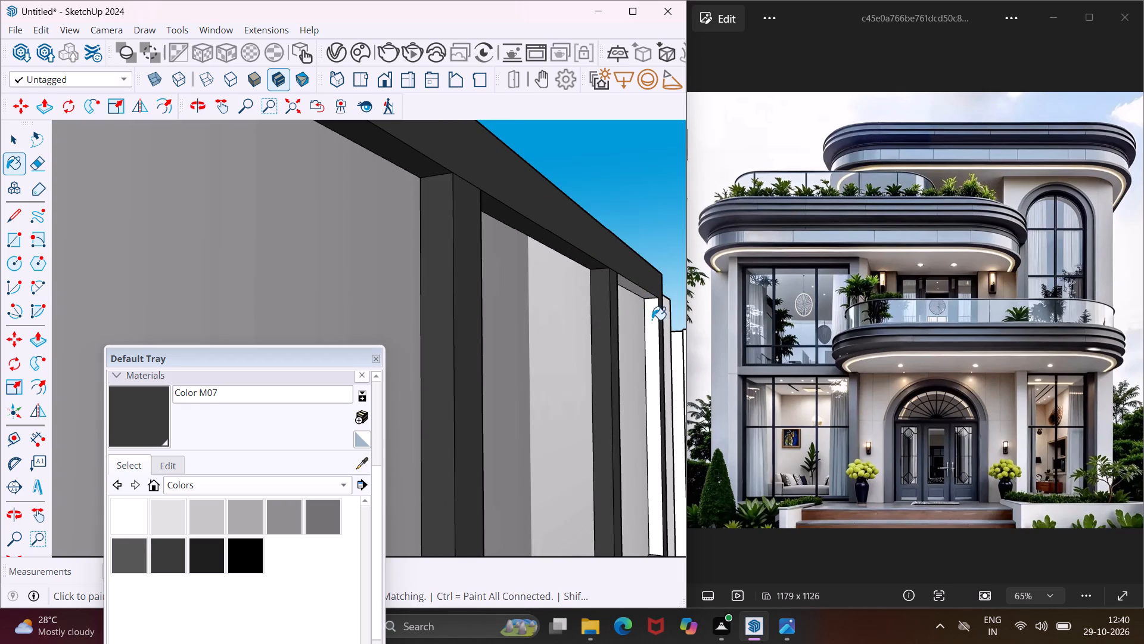
scroll(649, 295, up, 4)
click(643, 296)
Paint the left-facing sides of both mullions and the right frame edge along the lower panes with Color M07.
scroll(575, 261, down, 7)
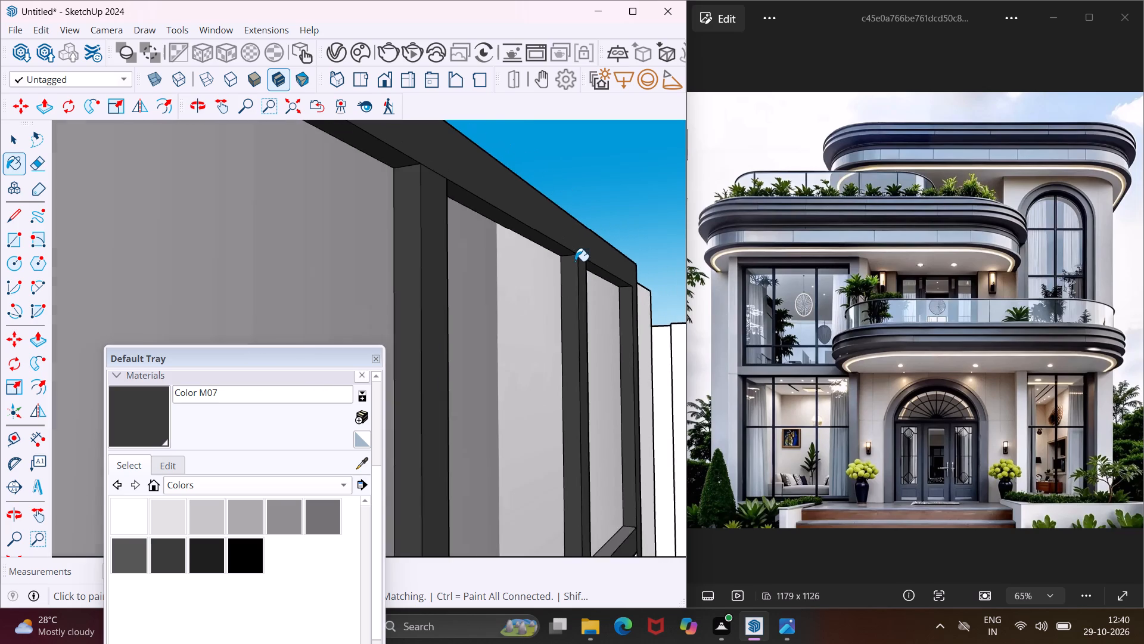
scroll(574, 259, down, 11)
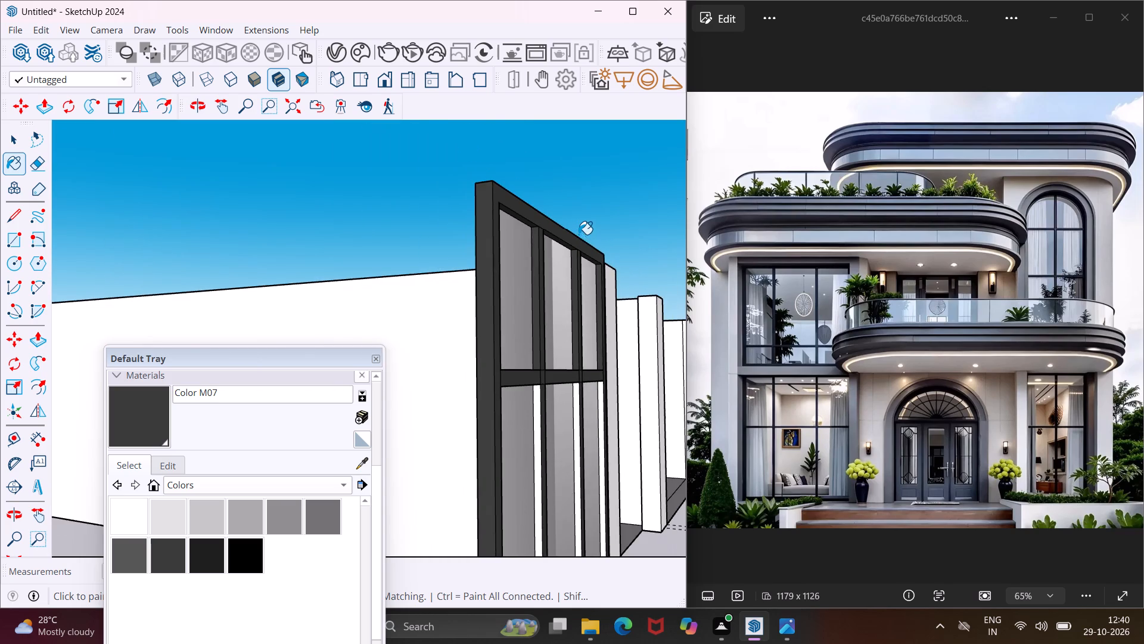
scroll(579, 230, down, 4)
scroll(562, 375, up, 10)
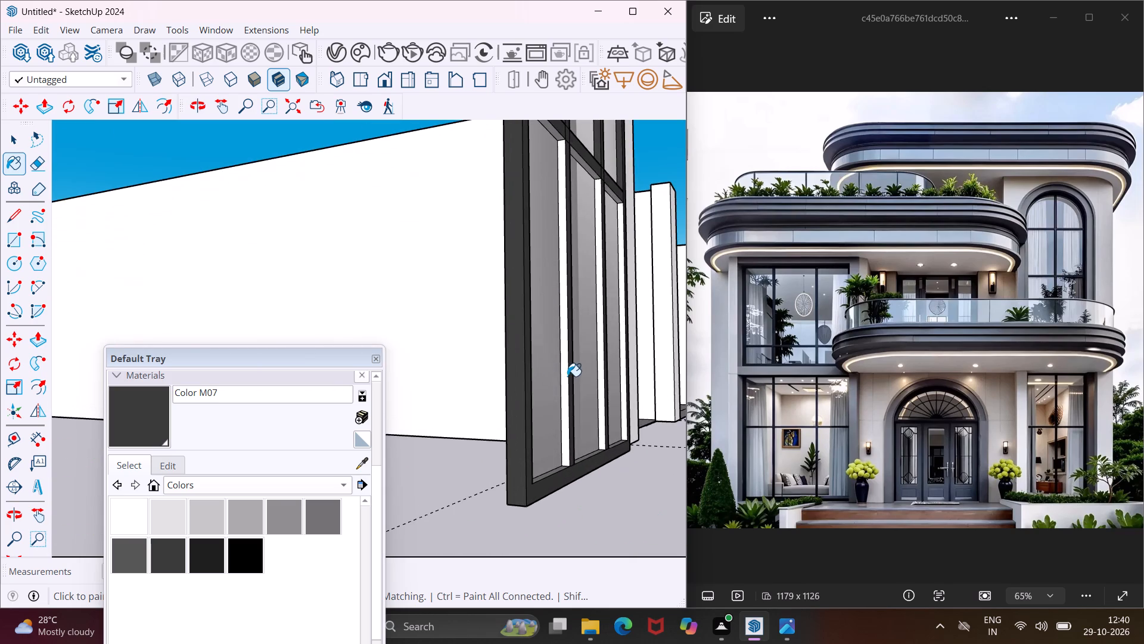
click(567, 376)
click(603, 349)
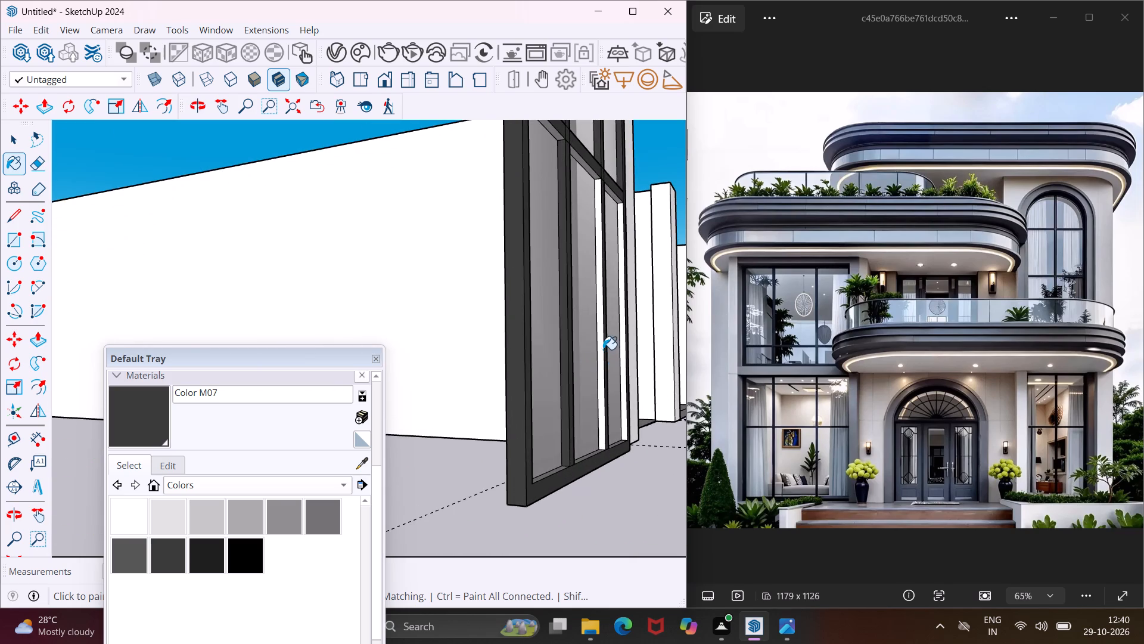
click(622, 313)
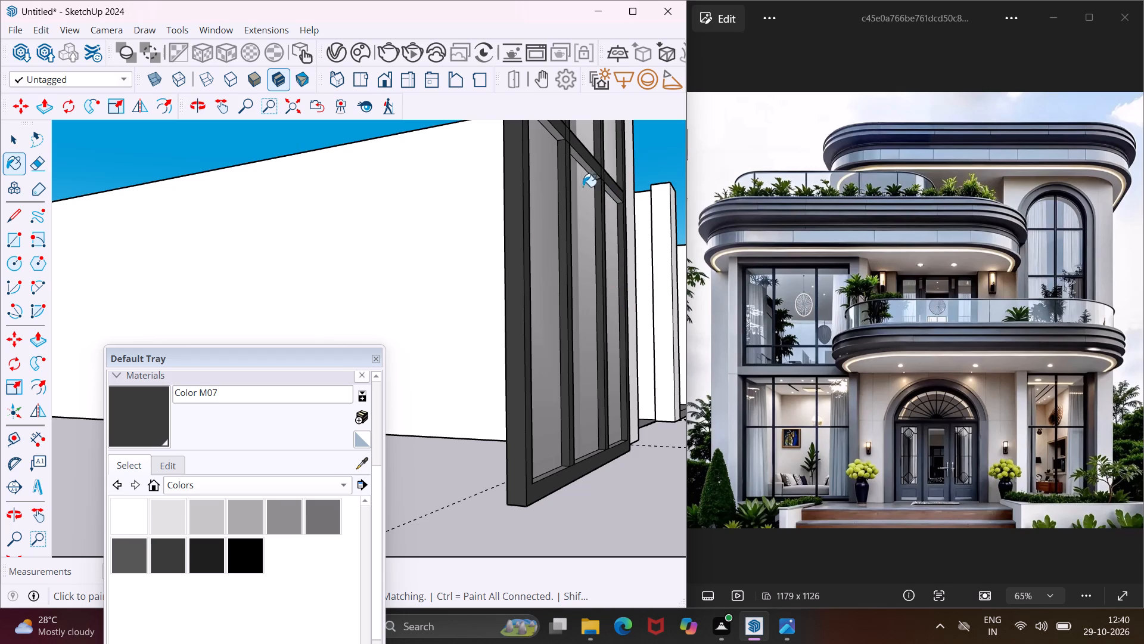
Paint the undersides of the crossbar above the three lower panes with Color M07.
scroll(555, 144, up, 4)
click(557, 135)
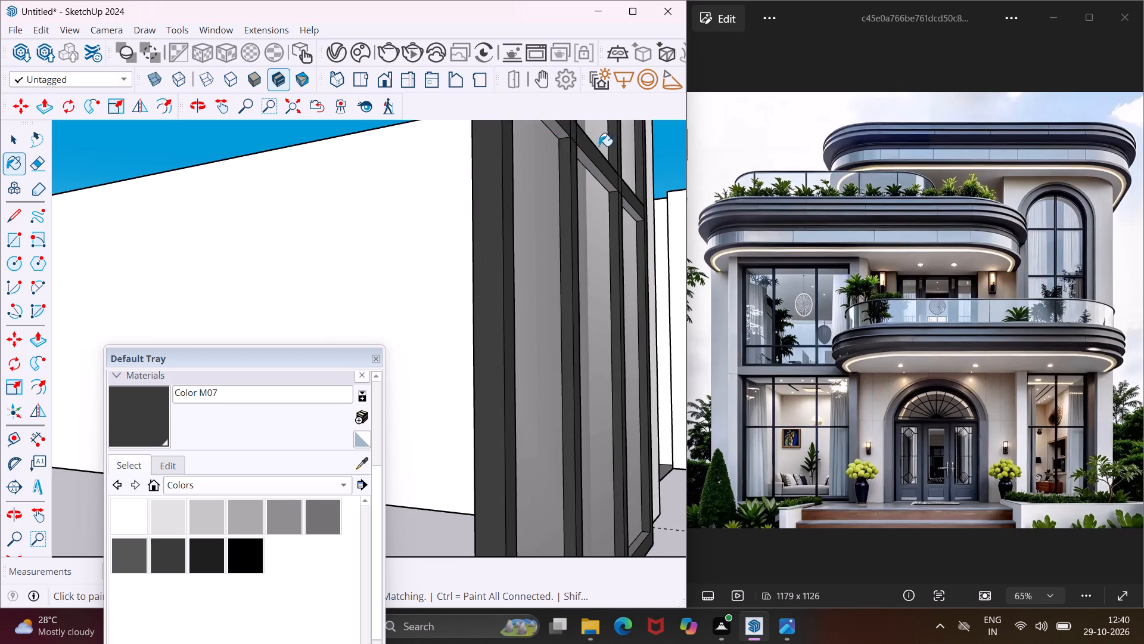
scroll(573, 134, up, 3)
click(558, 139)
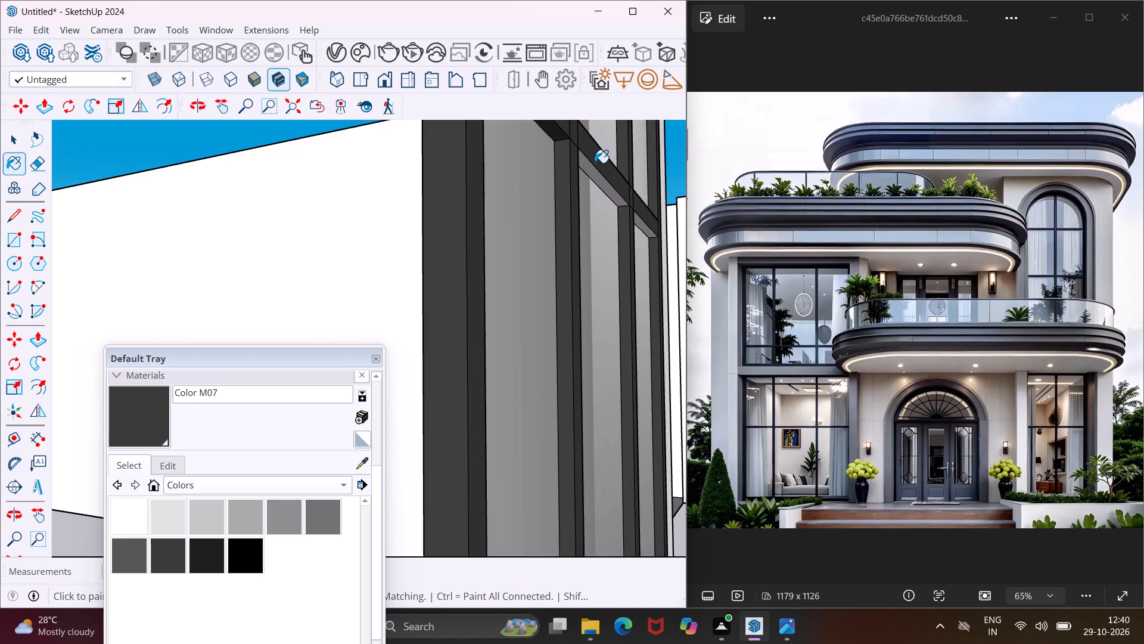
click(600, 180)
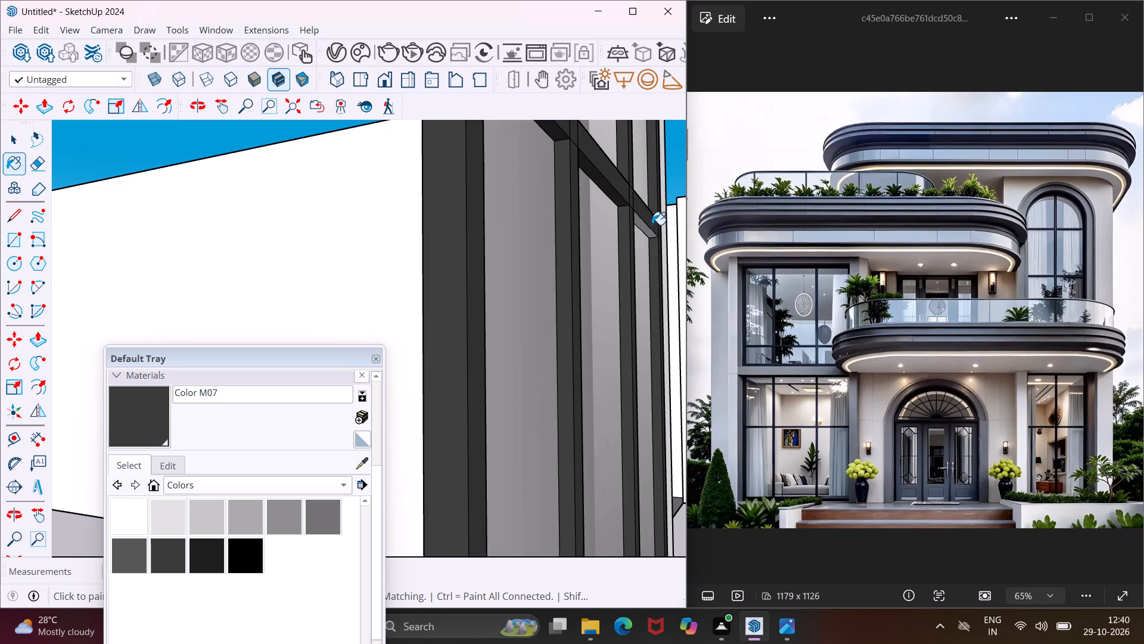
click(643, 226)
Paint the outer right side face of the window frame with Color M07.
middle_drag(635, 227, 408, 253)
scroll(424, 260, up, 1)
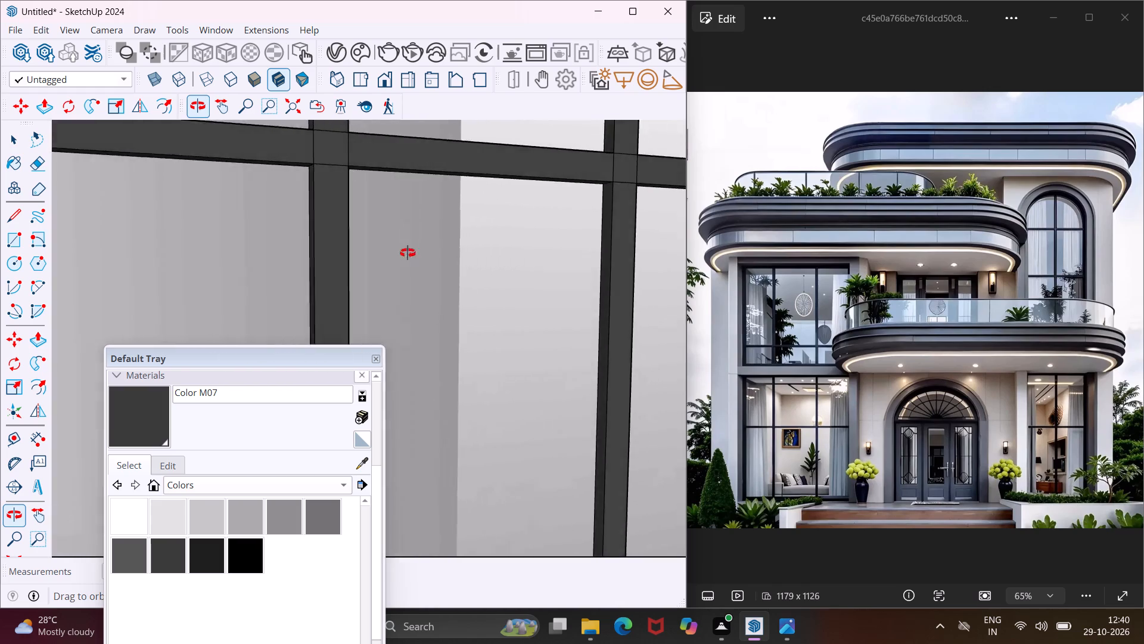
middle_drag(408, 253, 334, 246)
scroll(333, 246, down, 17)
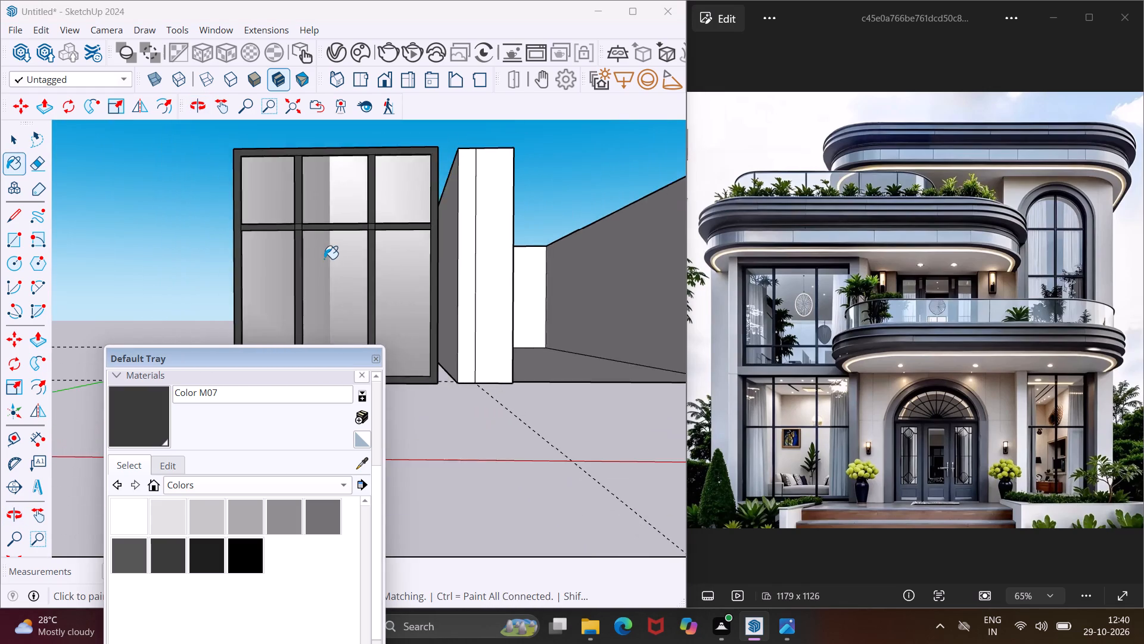
scroll(322, 259, down, 4)
scroll(312, 196, up, 5)
middle_drag(309, 196, 219, 182)
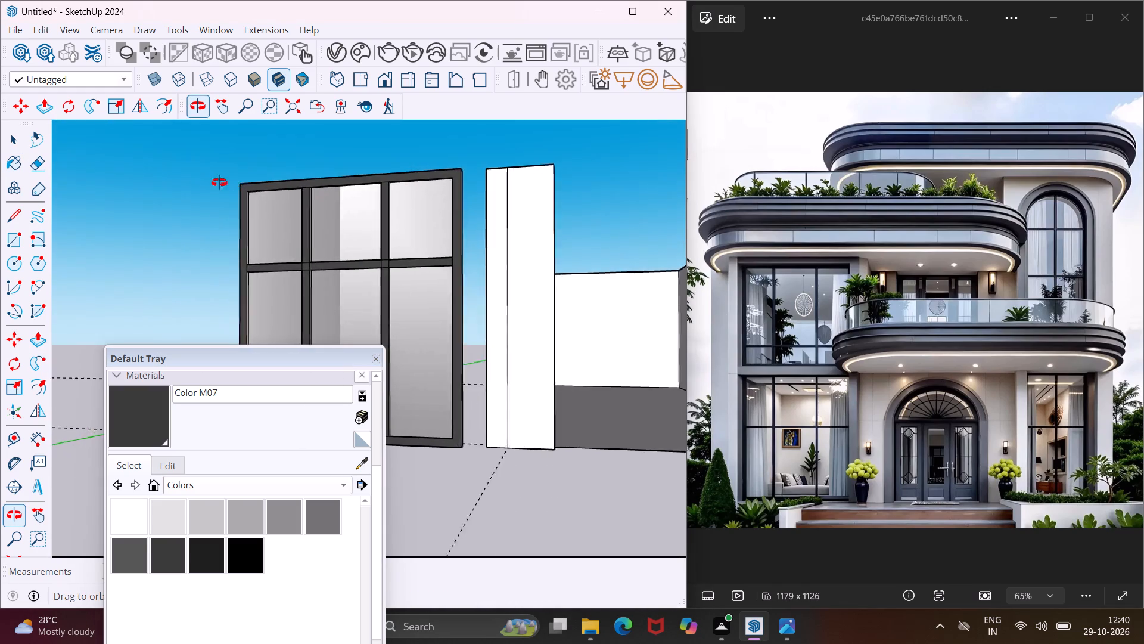
middle_drag(219, 182, 96, 166)
scroll(399, 180, up, 4)
click(453, 163)
Paint the right-facing sides of both mullions and the left frame edge in the upper and lower panes with Color M07.
scroll(352, 259, up, 4)
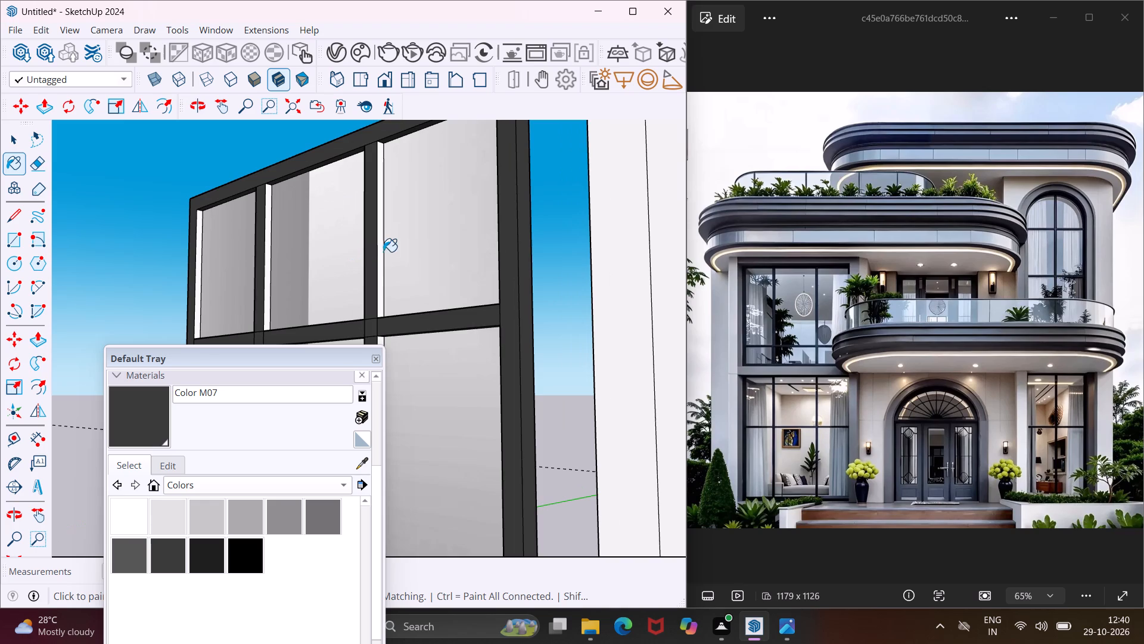
click(379, 240)
scroll(377, 237, down, 4)
scroll(369, 306, up, 2)
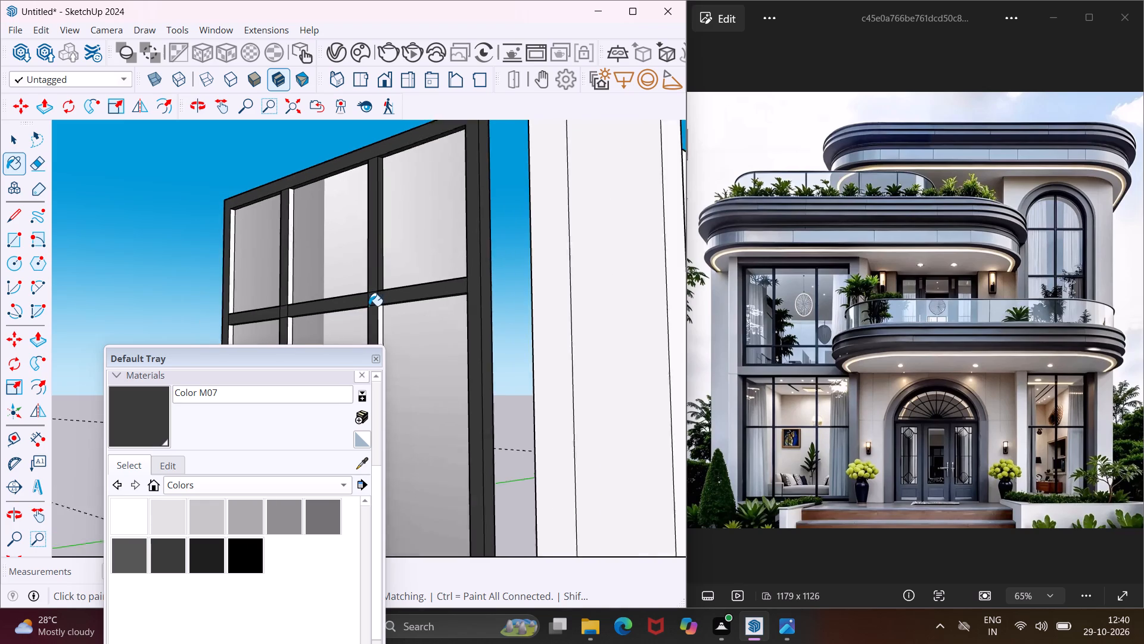
scroll(369, 306, up, 2)
click(385, 309)
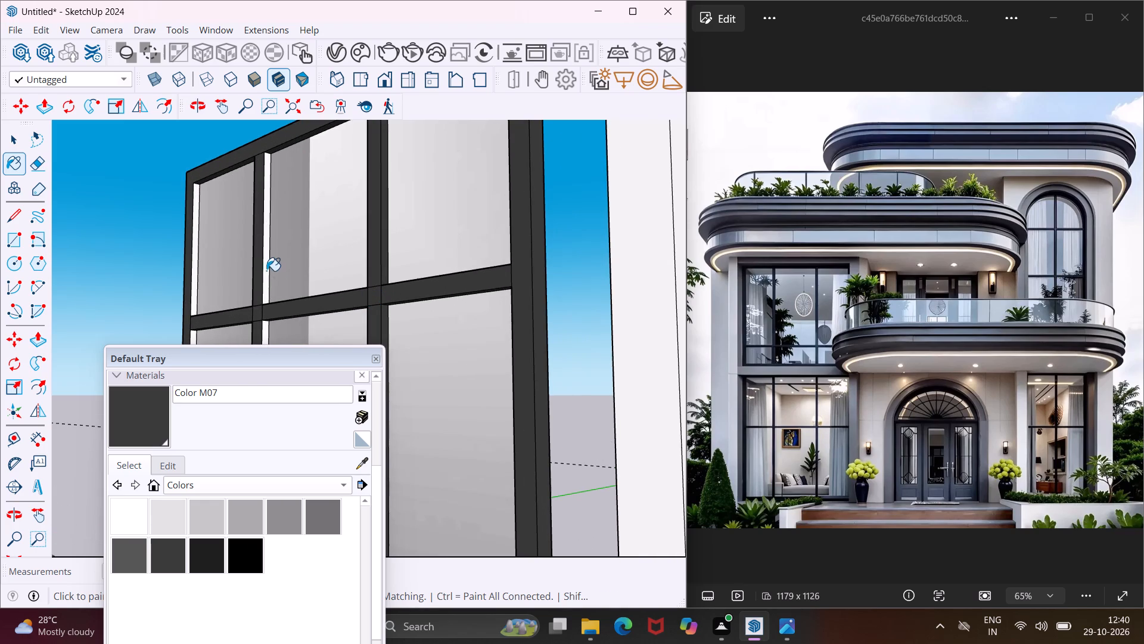
click(268, 244)
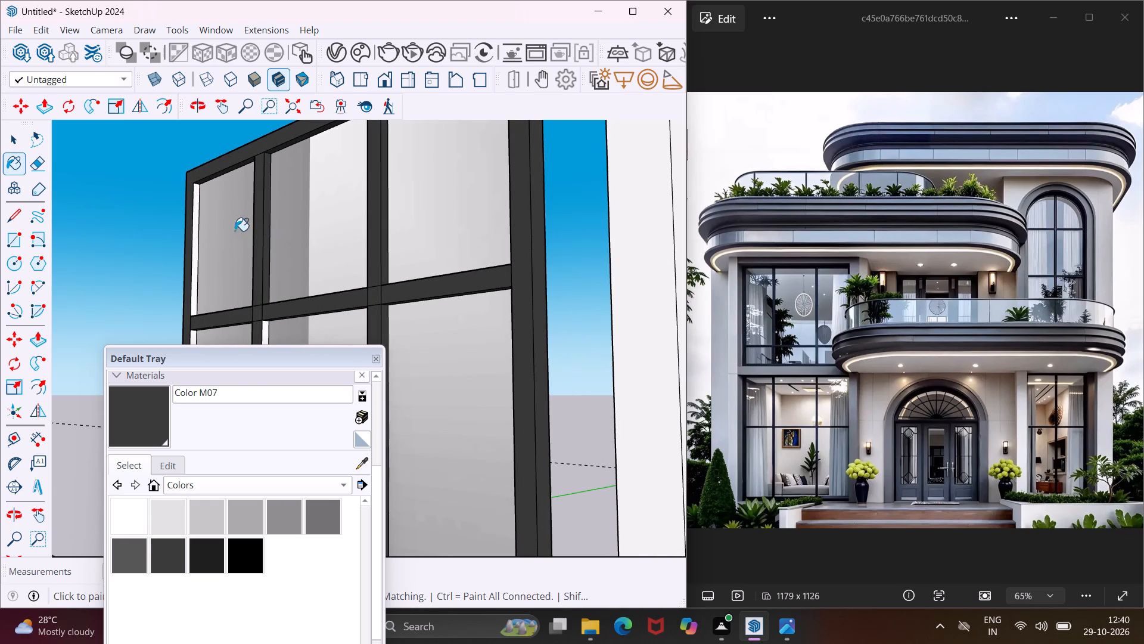
click(193, 309)
scroll(189, 279, down, 3)
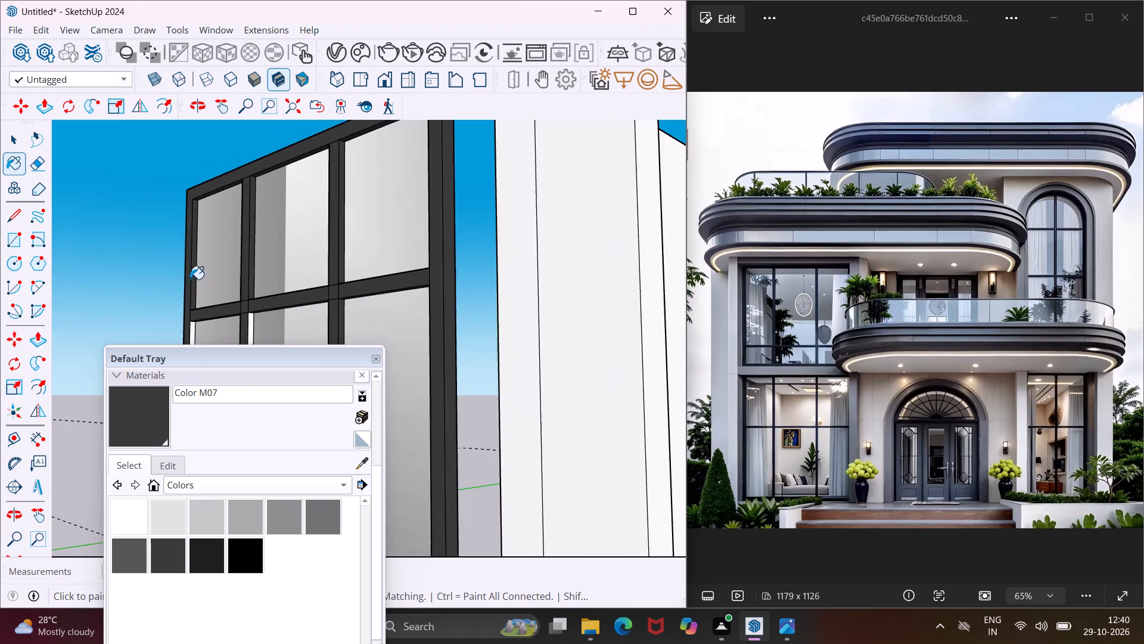
scroll(190, 279, down, 1)
scroll(189, 345, up, 8)
click(189, 321)
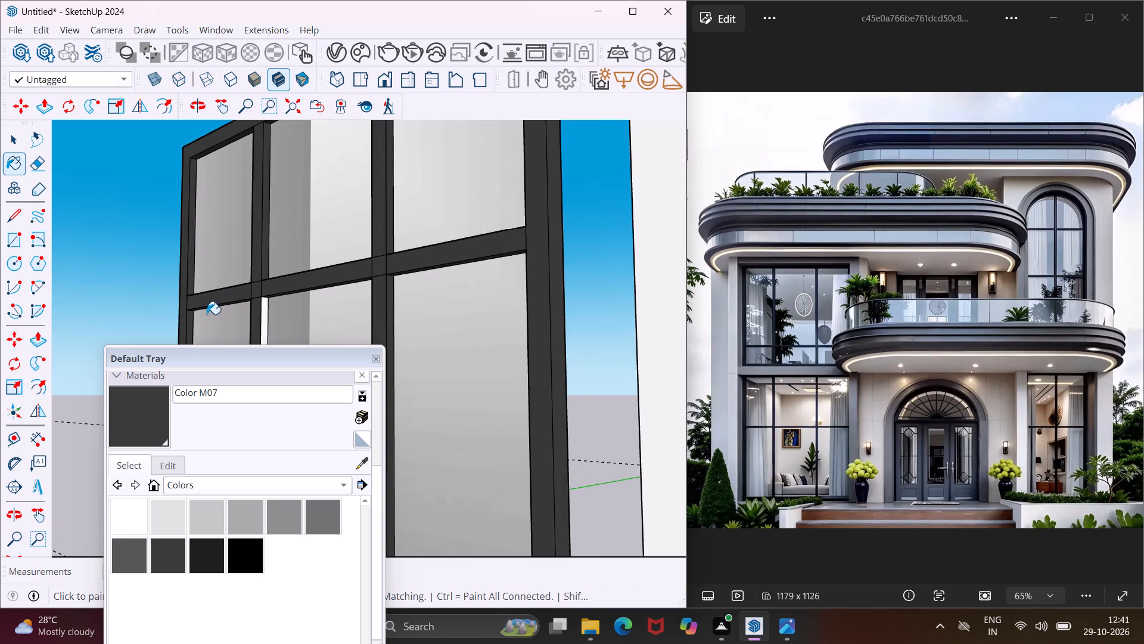
click(267, 306)
Paint the bottom sill faces inside the three lower panes with Color M07.
scroll(251, 278, down, 20)
middle_drag(259, 258, 259, 313)
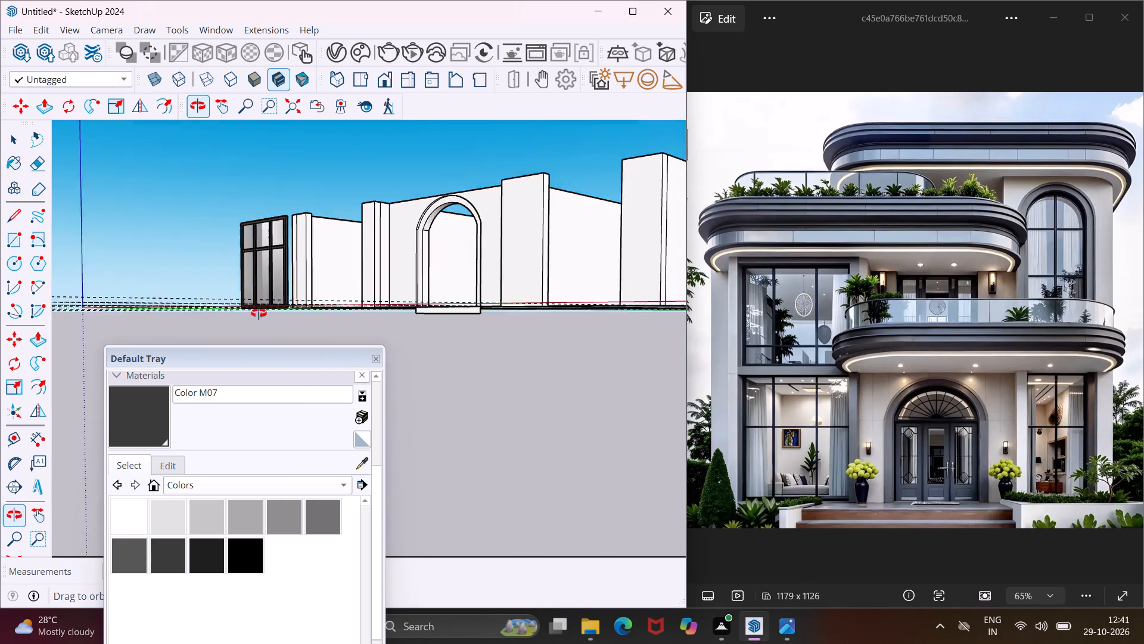
middle_drag(259, 313, 291, 434)
scroll(228, 264, up, 11)
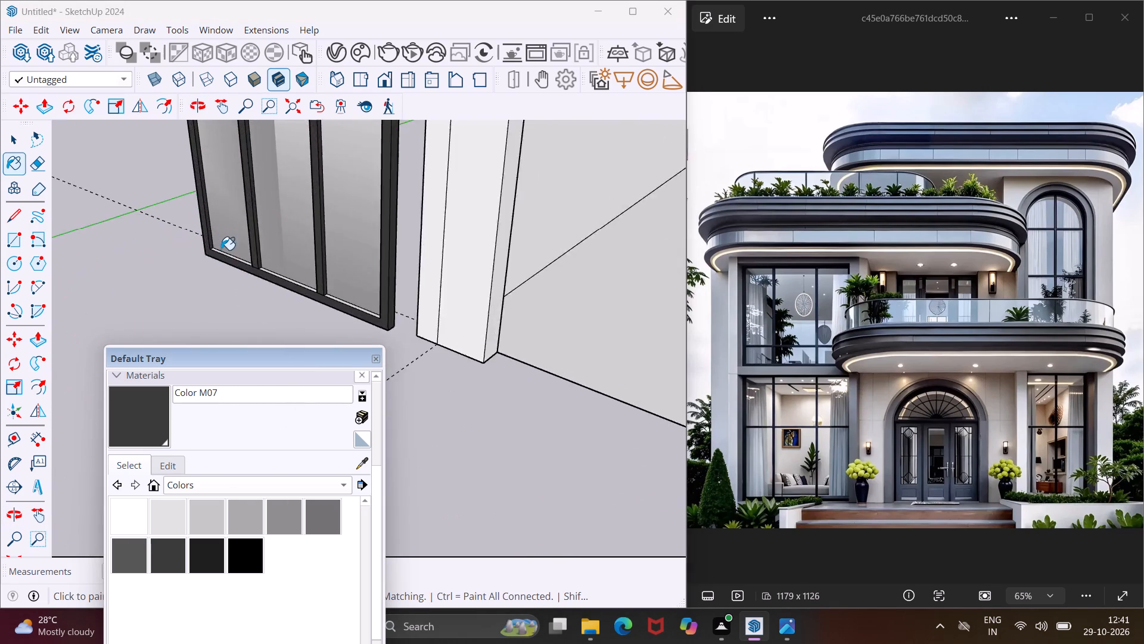
scroll(220, 250, up, 12)
click(265, 278)
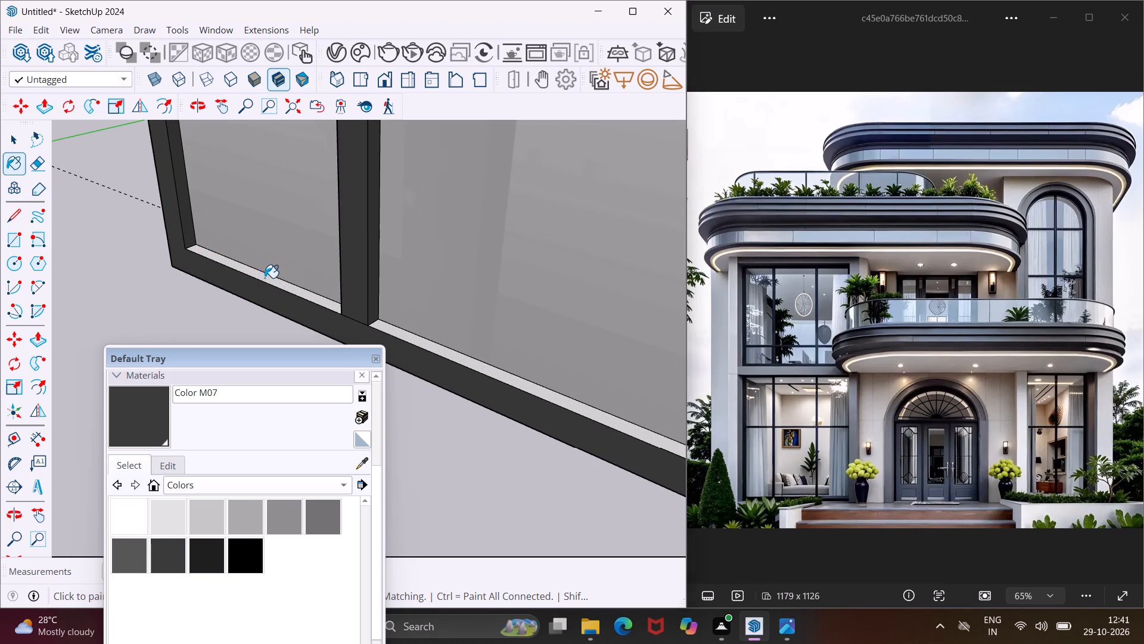
click(397, 335)
scroll(228, 282, down, 6)
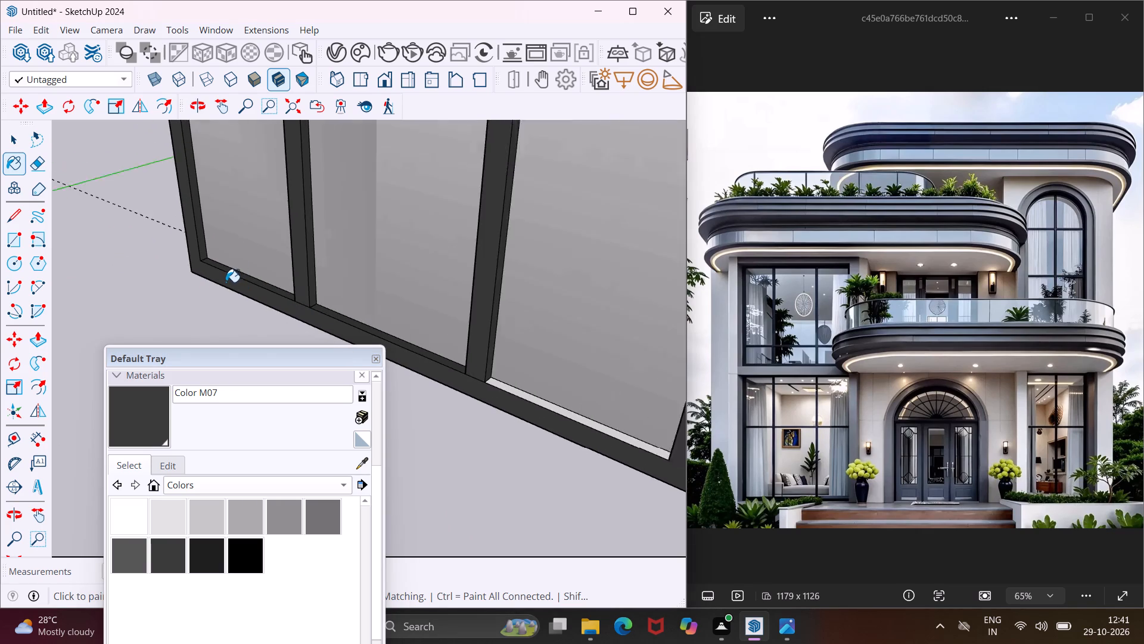
scroll(531, 399, up, 4)
click(525, 399)
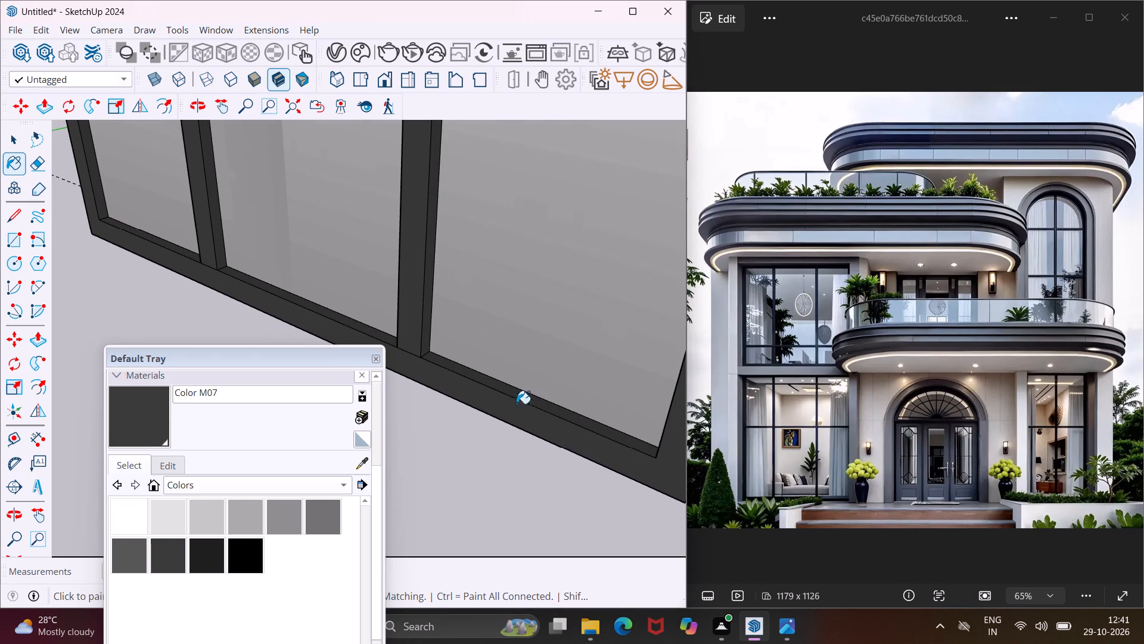
scroll(425, 367, down, 12)
middle_drag(486, 405, 429, 433)
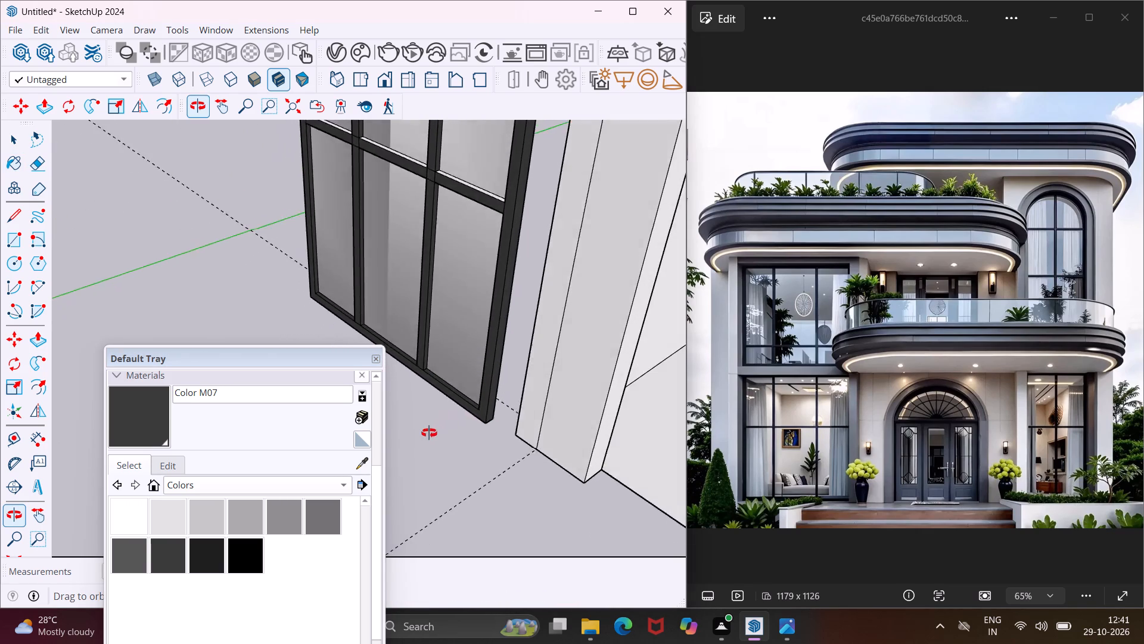
Paint the window frame's outer top face and the crossbar's top faces inside the three upper panes with Color M07.
middle_drag(429, 433, 639, 536)
scroll(432, 447, down, 6)
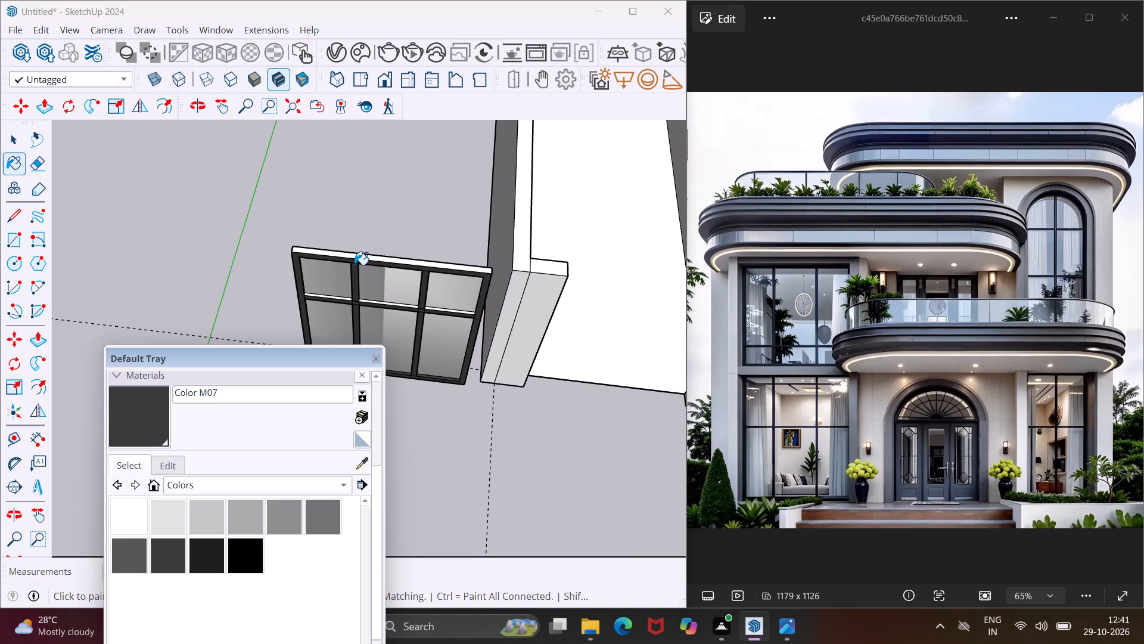
scroll(334, 251, up, 5)
click(350, 258)
scroll(328, 323, up, 9)
click(353, 331)
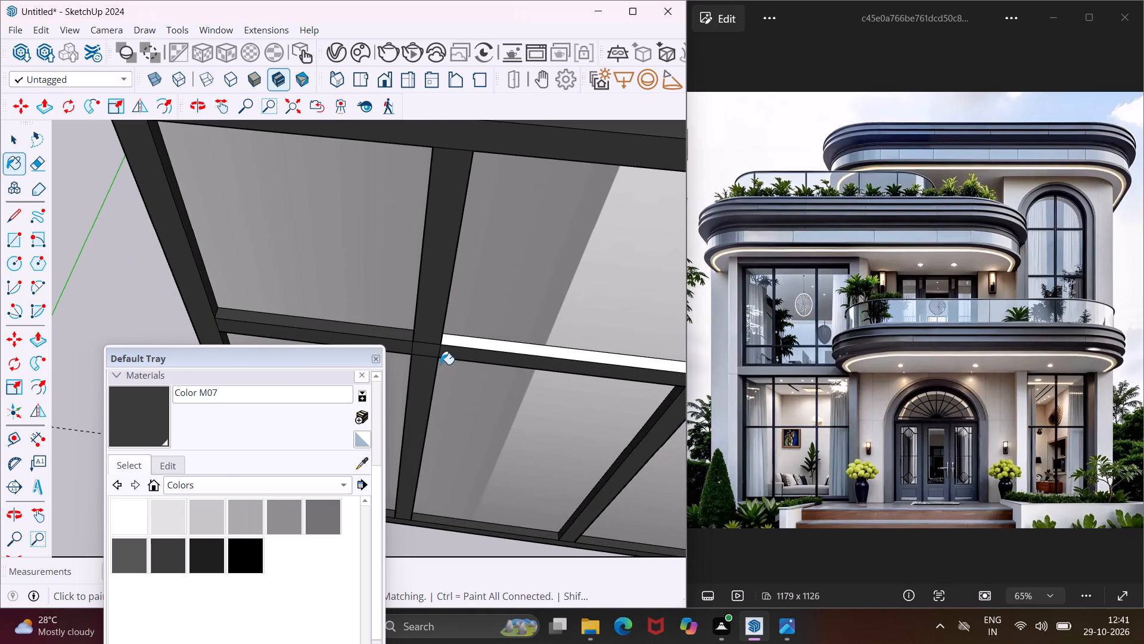
click(458, 345)
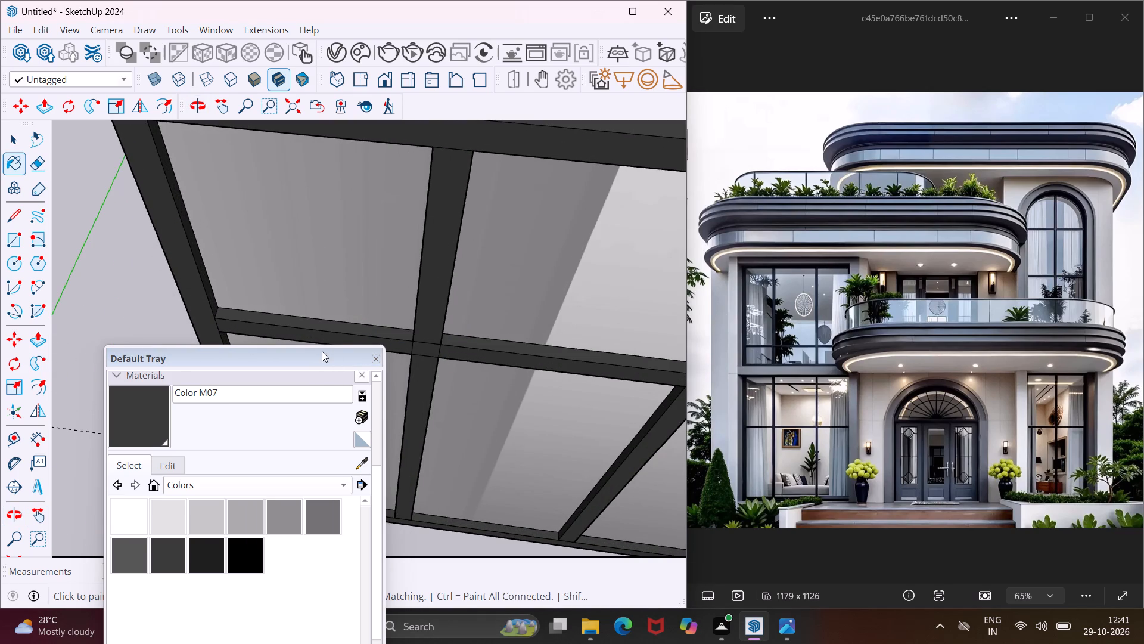
scroll(321, 351, down, 5)
scroll(397, 345, down, 6)
scroll(595, 371, up, 4)
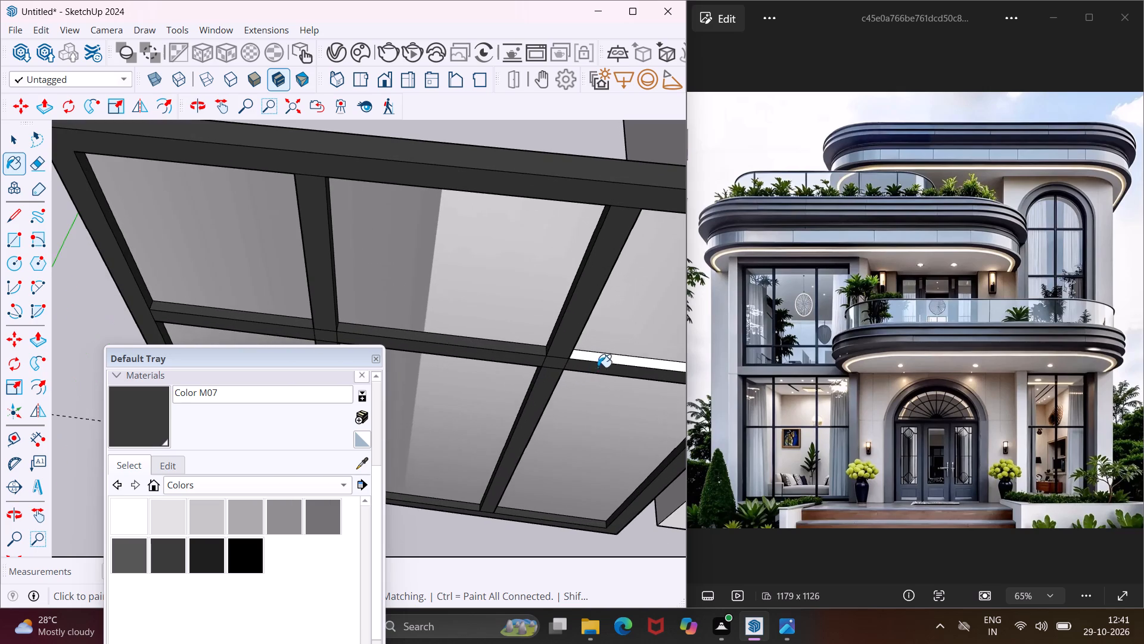
click(601, 361)
Paint the outer underside of the window frame with Color M07 and finish painting.
middle_drag(585, 360, 342, 260)
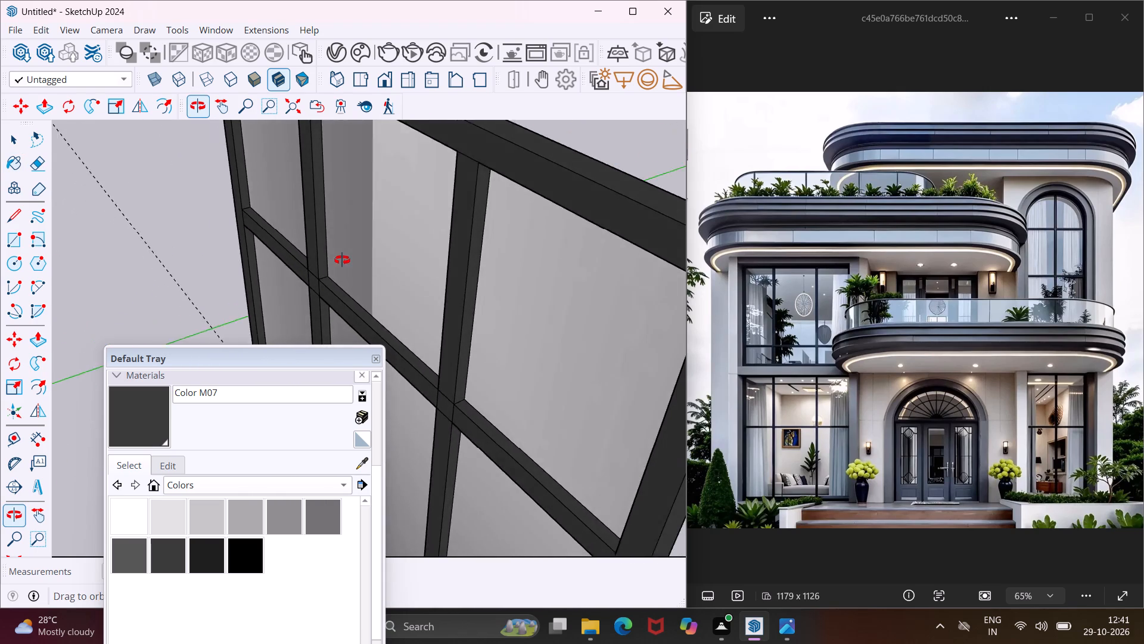
middle_drag(342, 260, 715, 64)
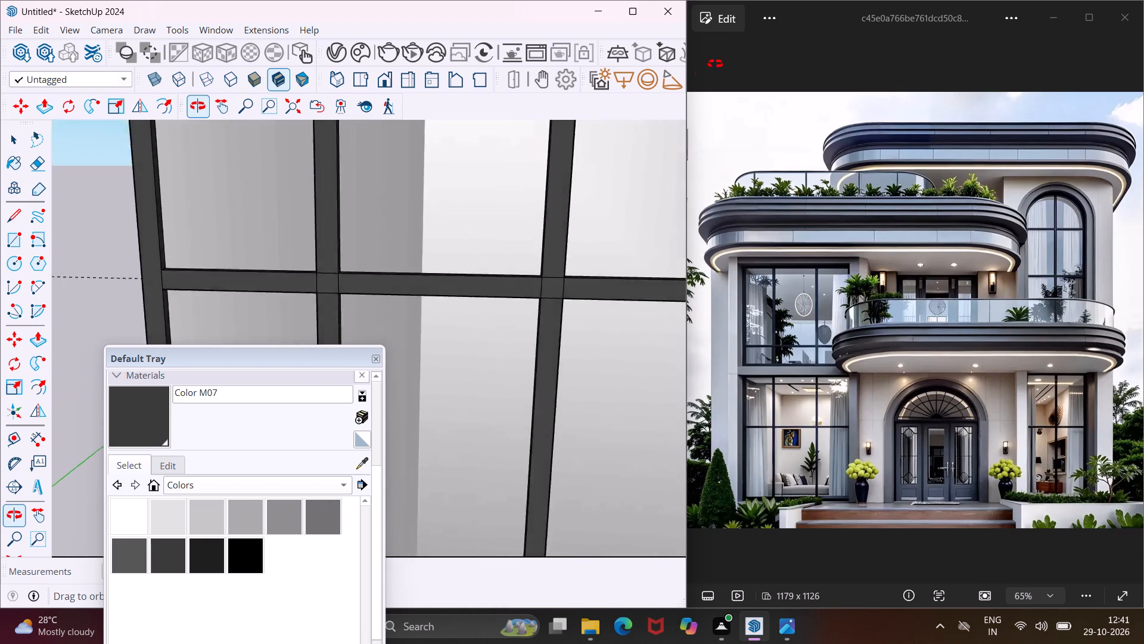
middle_drag(715, 64, 716, 63)
scroll(471, 241, down, 5)
middle_drag(428, 275, 552, 112)
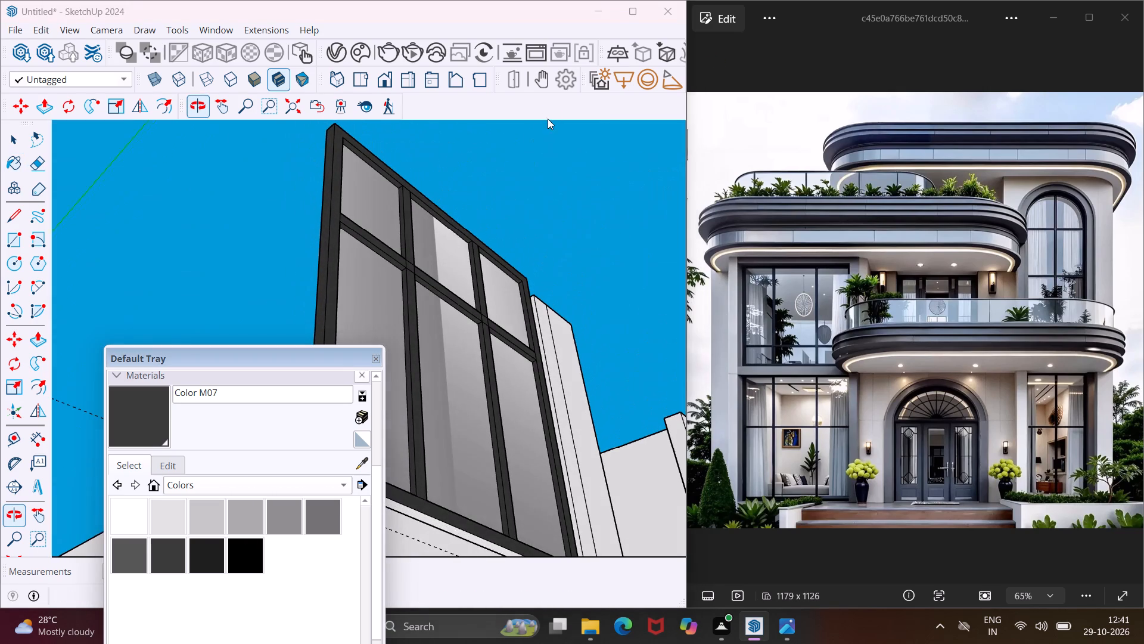
scroll(450, 530, up, 3)
click(443, 525)
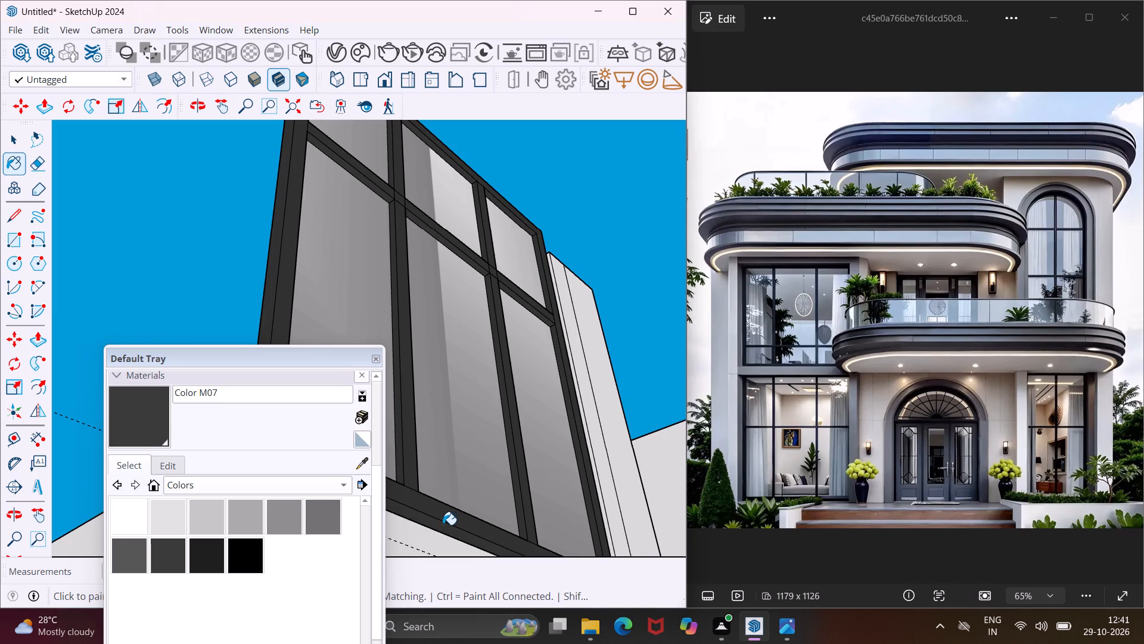
key(Escape)
key(space)
Draw an upright 40' by 1' rotated rectangle along the full top edge of the building's back wall.
middle_drag(483, 329, 434, 499)
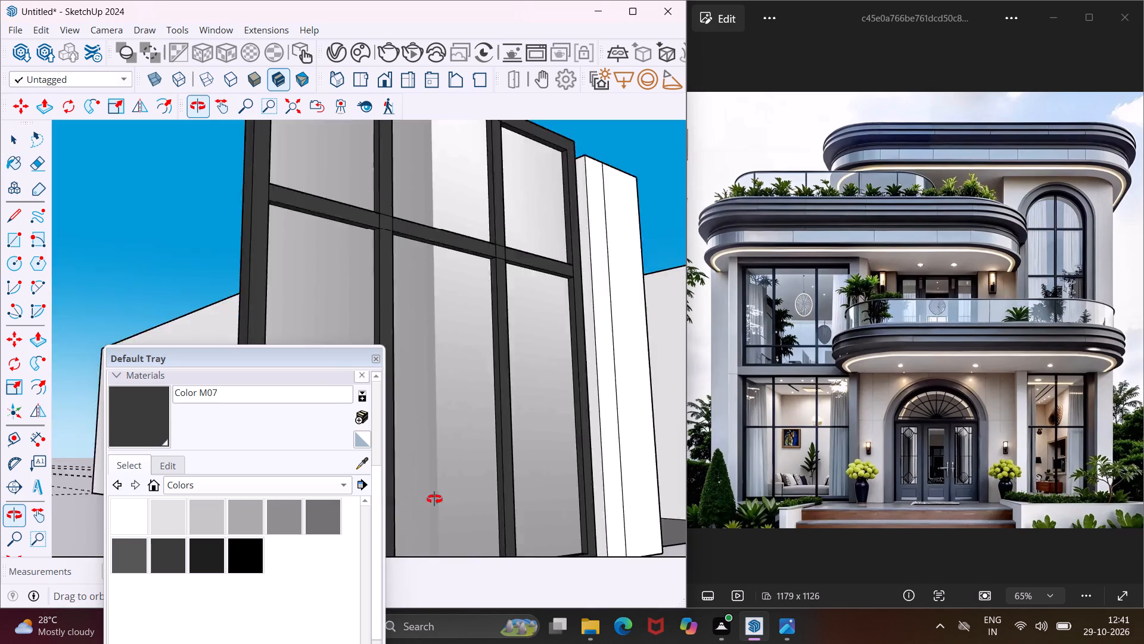
middle_drag(434, 499, 408, 615)
scroll(477, 426, down, 11)
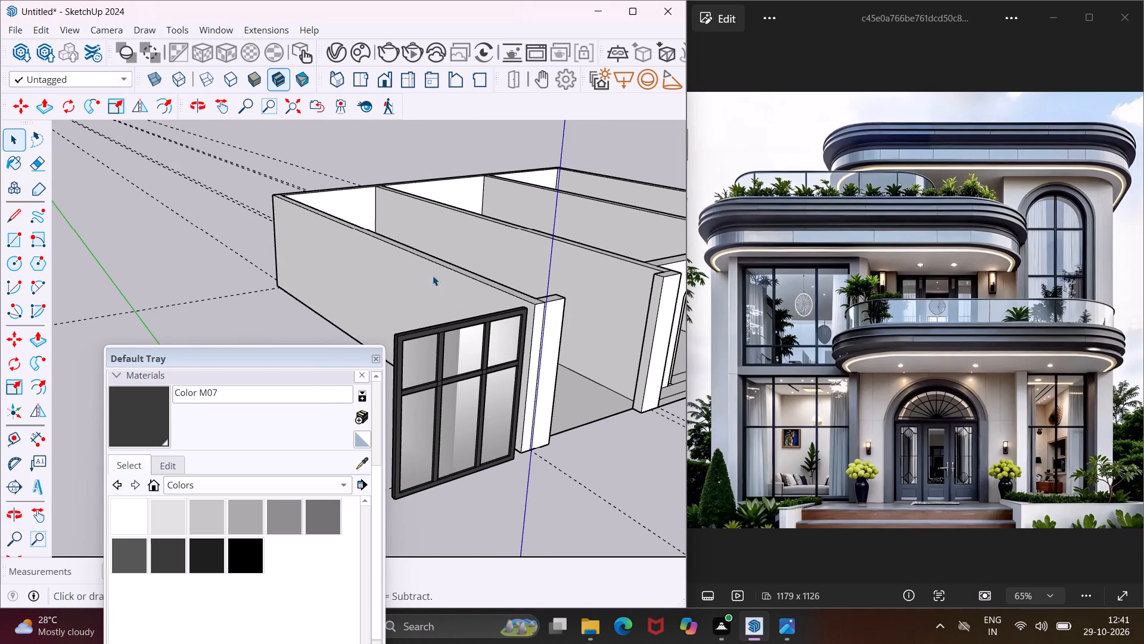
middle_drag(434, 275, 315, 264)
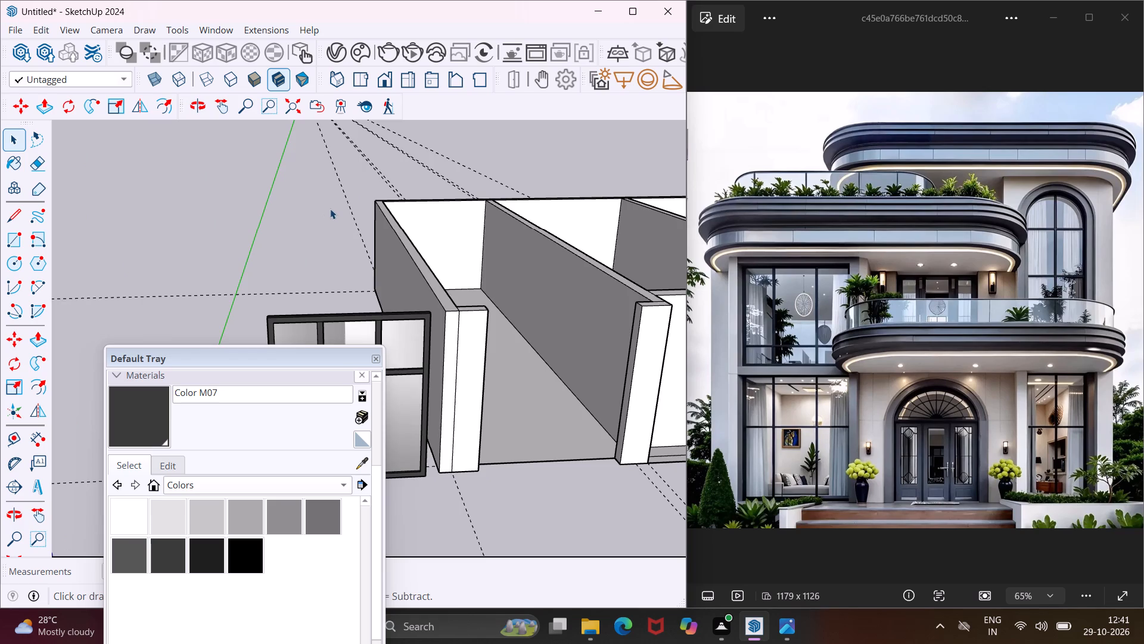
scroll(331, 209, down, 5)
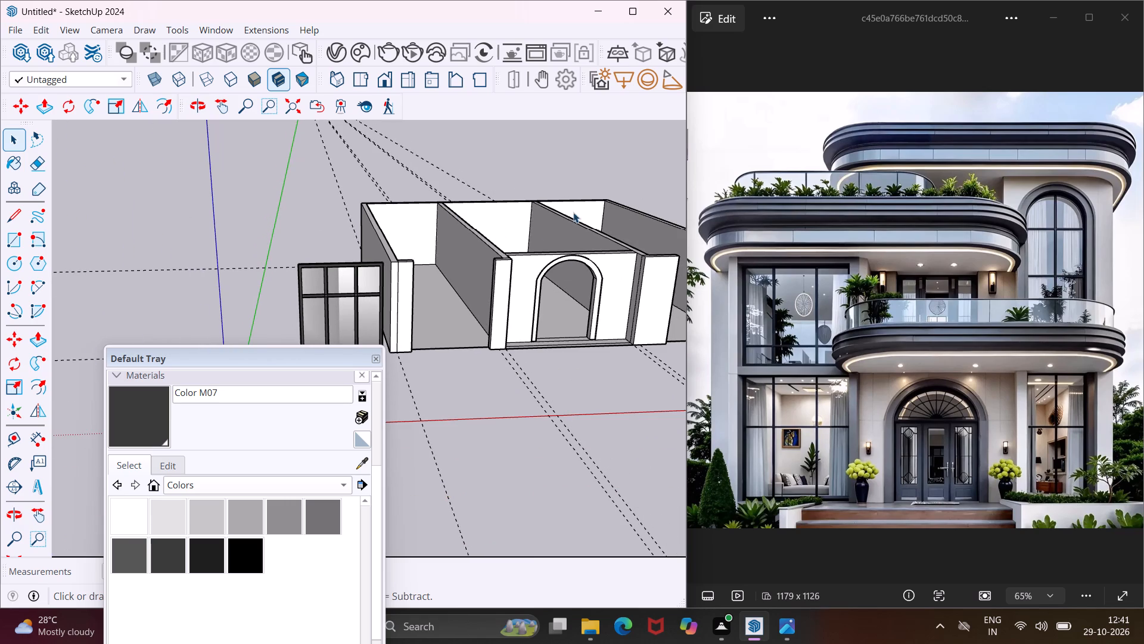
middle_drag(573, 210, 377, 228)
scroll(372, 227, down, 3)
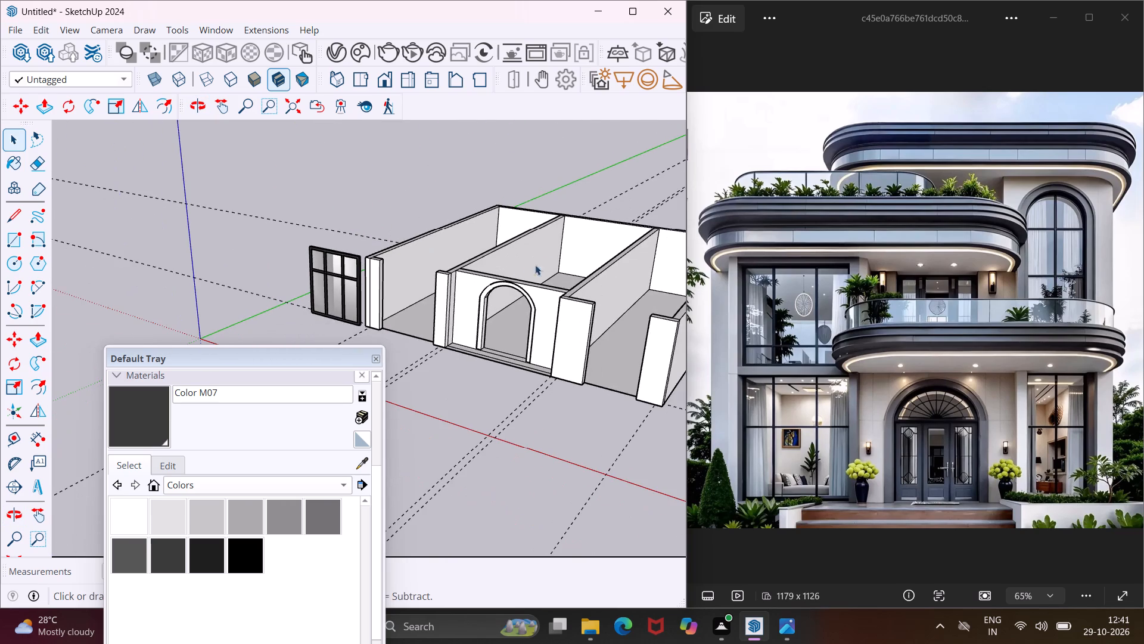
middle_drag(554, 255, 445, 222)
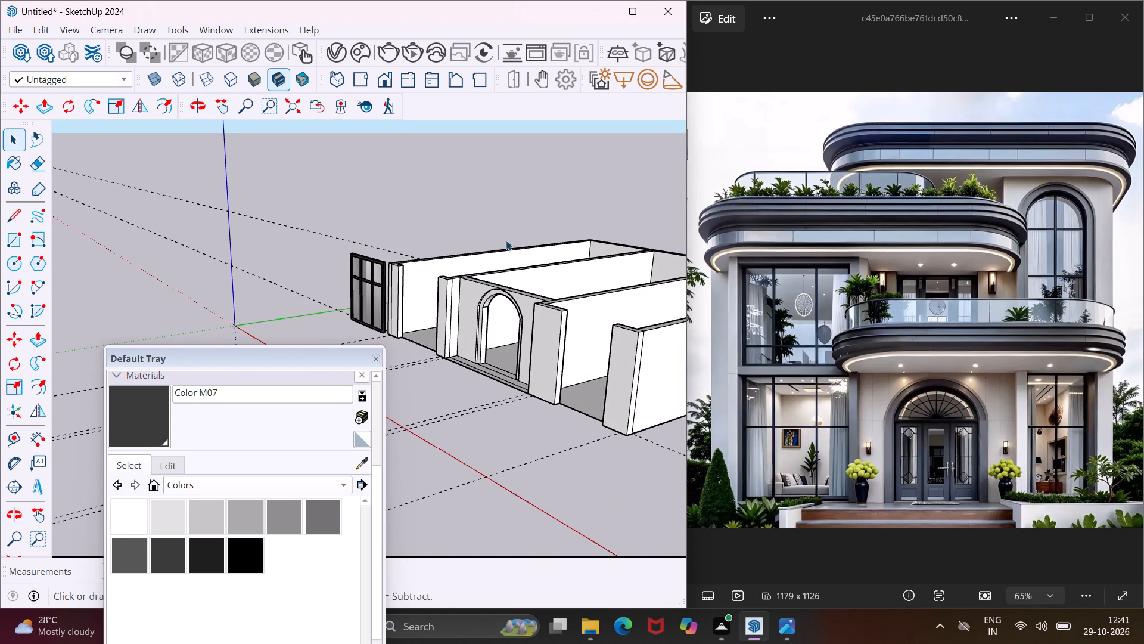
middle_drag(604, 251, 416, 298)
scroll(402, 286, down, 4)
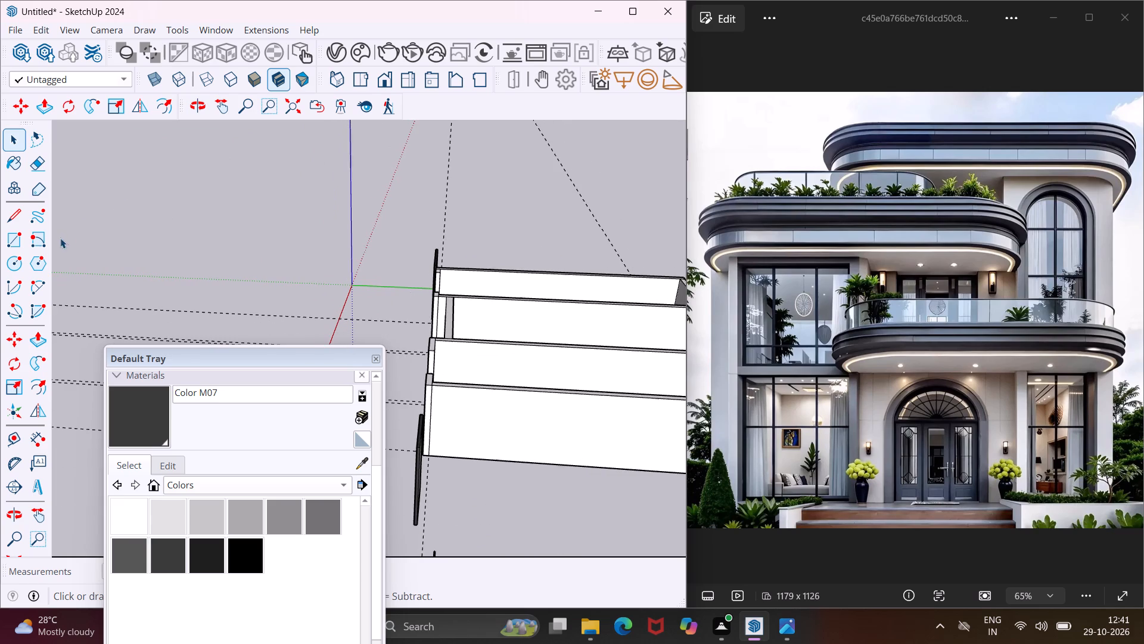
click(41, 238)
scroll(308, 214, down, 4)
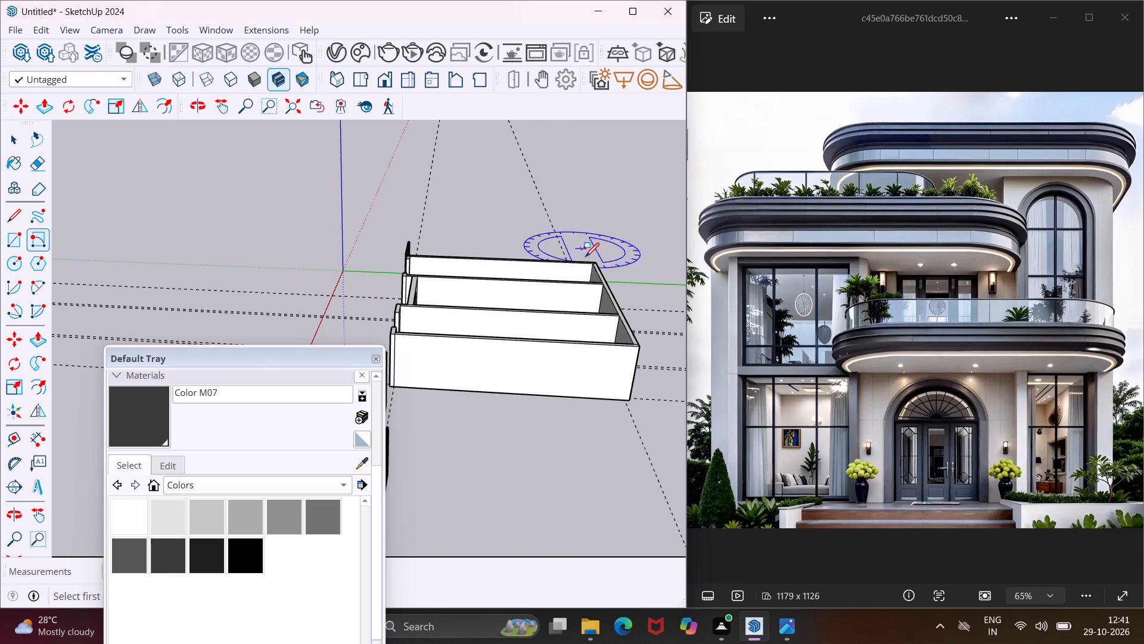
scroll(585, 256, up, 7)
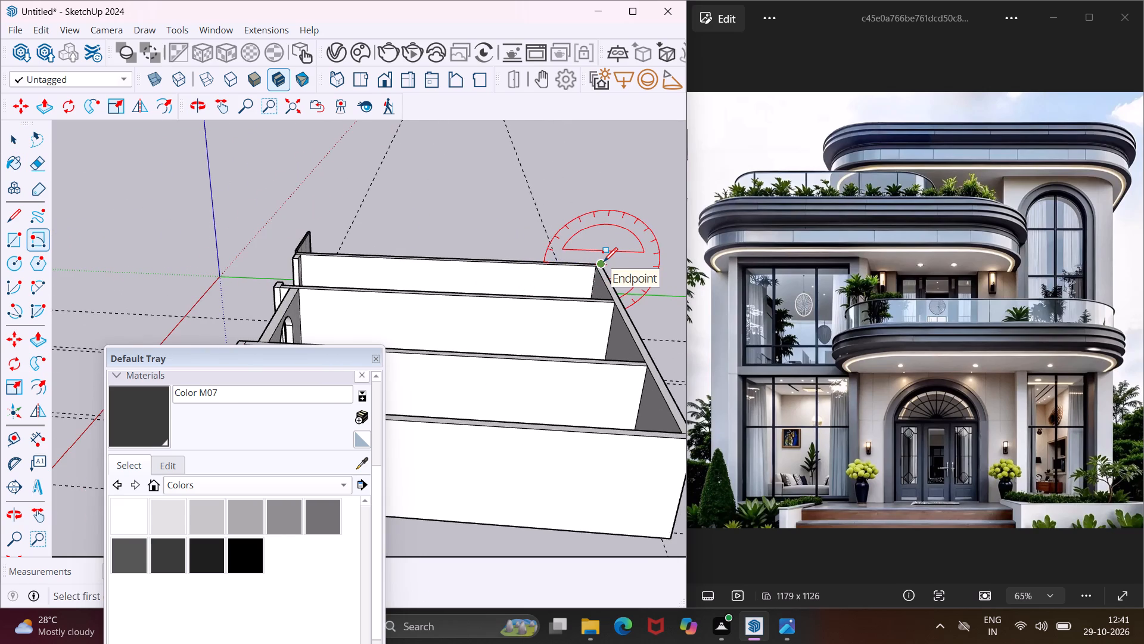
scroll(603, 261, up, 8)
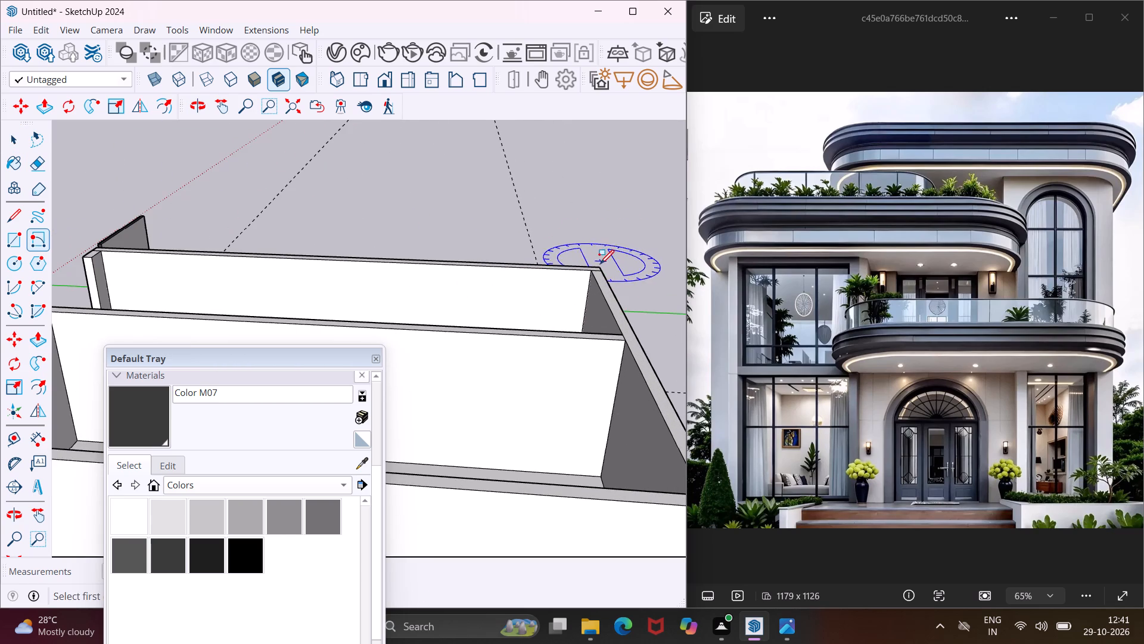
click(599, 265)
scroll(518, 255, down, 8)
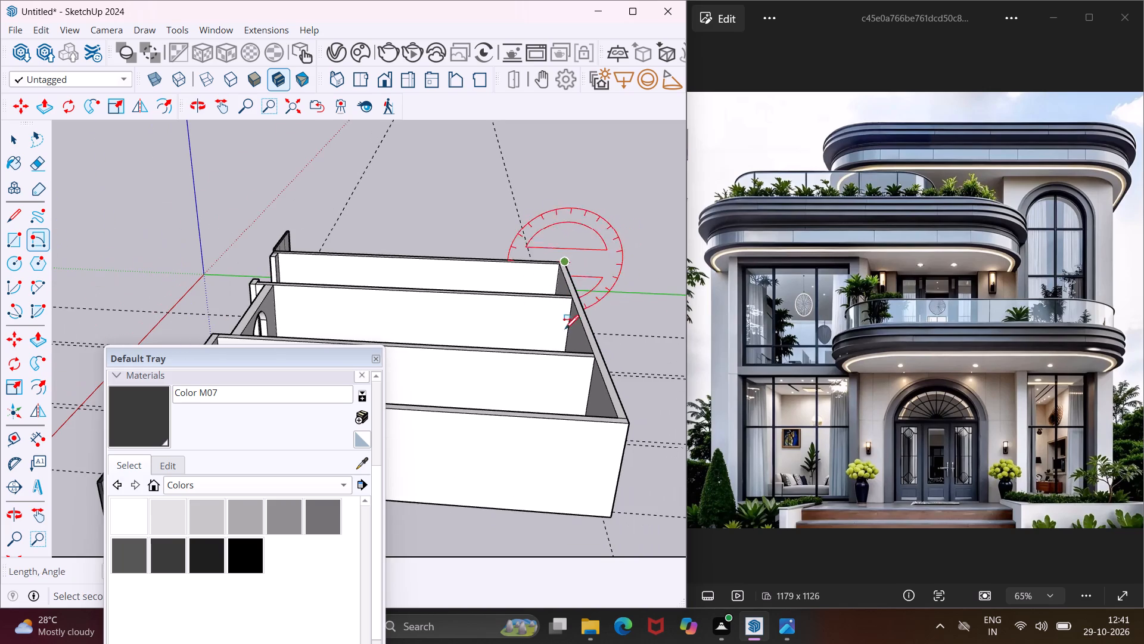
click(629, 422)
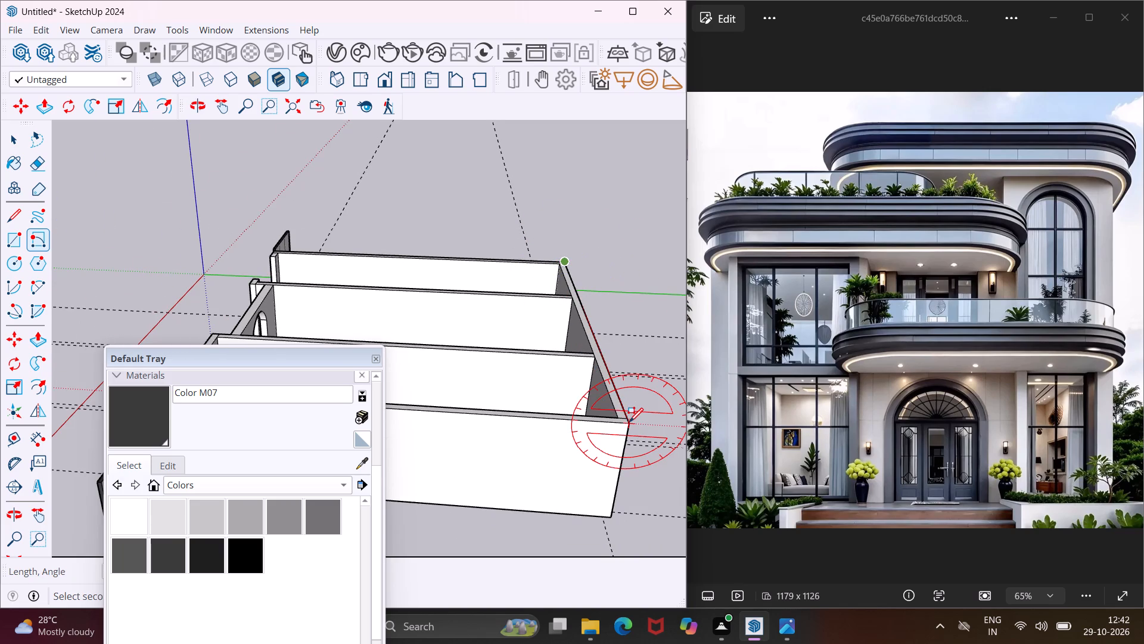
middle_drag(629, 422, 622, 297)
scroll(627, 272, up, 2)
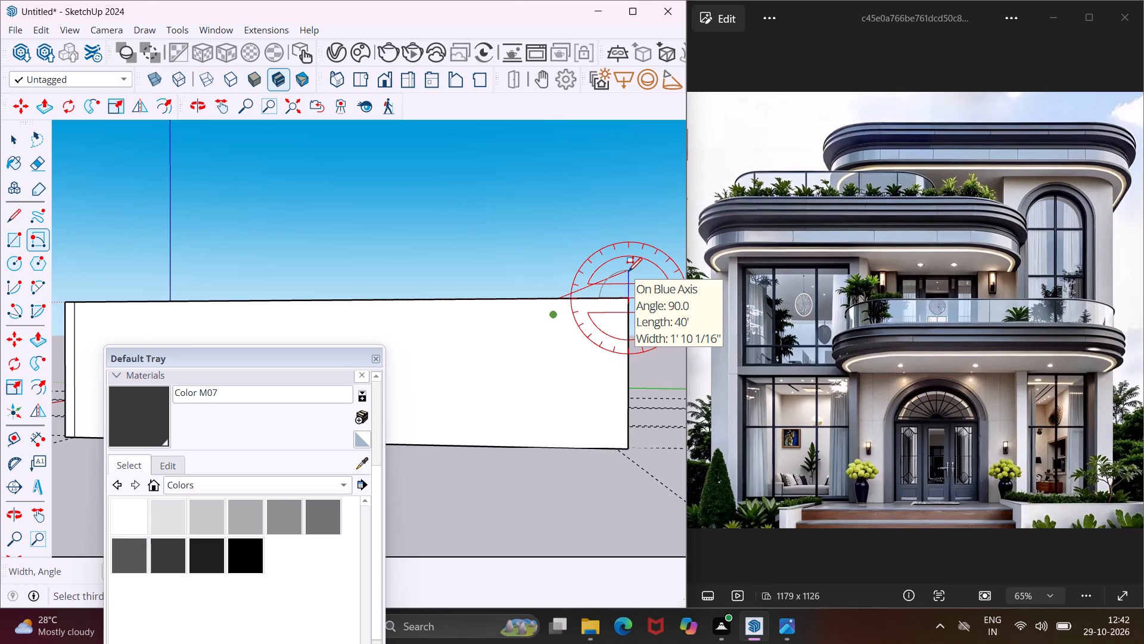
text(1')
key(Return)
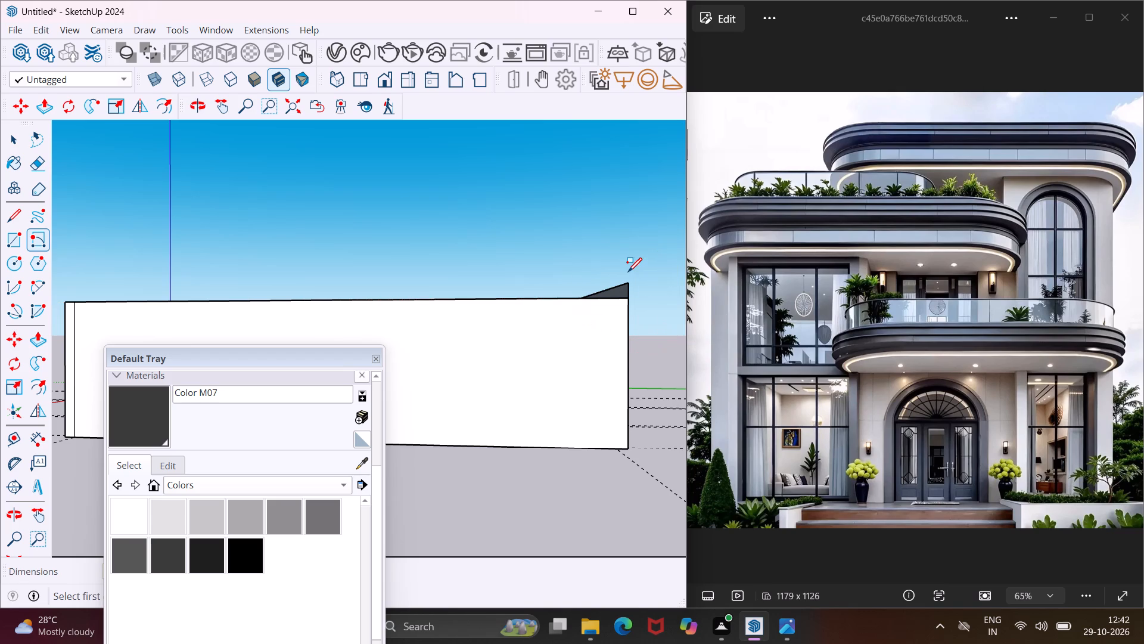
key(Escape)
key(space)
Extrude the upright rectangle across the wall tops to the building's front corner as a roof slab.
middle_drag(628, 278, 632, 351)
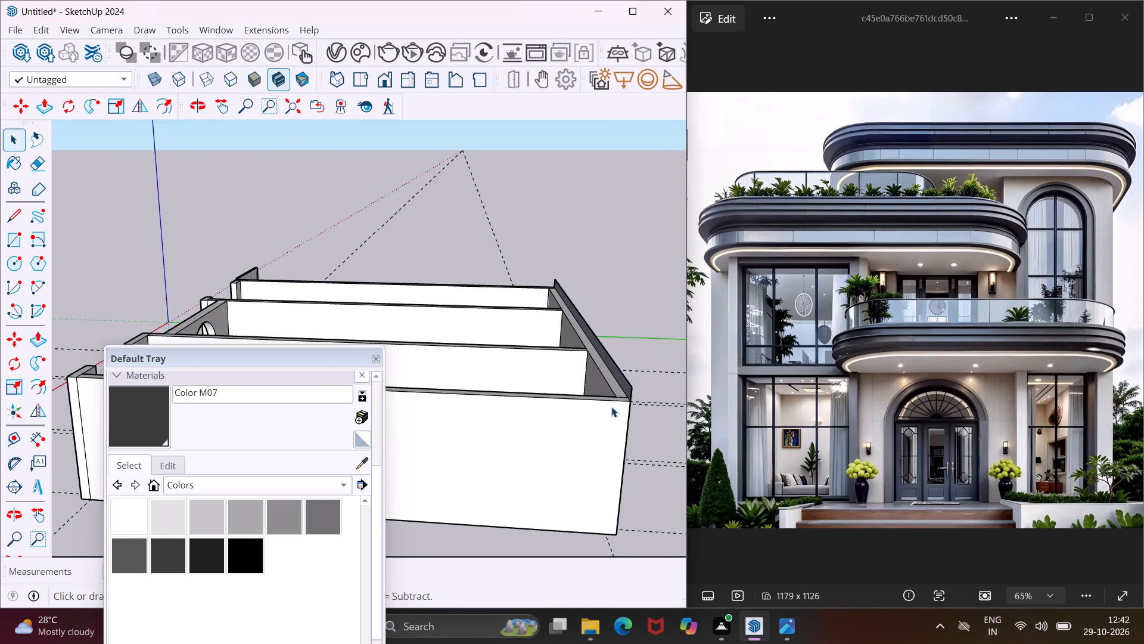
scroll(611, 407, up, 4)
click(630, 377)
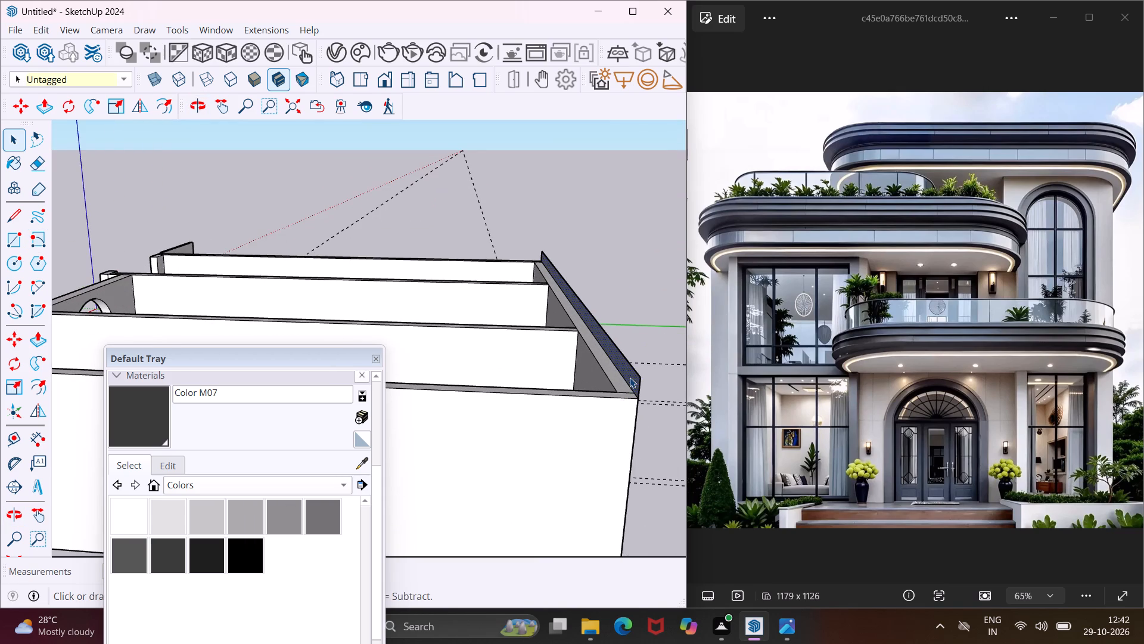
key(p)
click(630, 376)
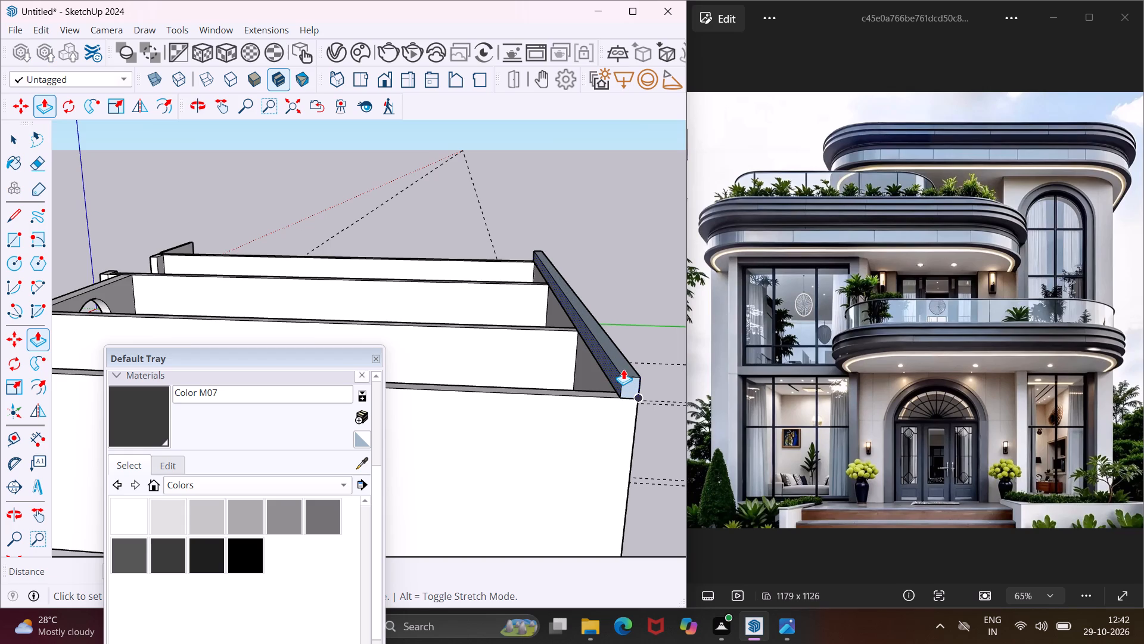
scroll(623, 368, down, 17)
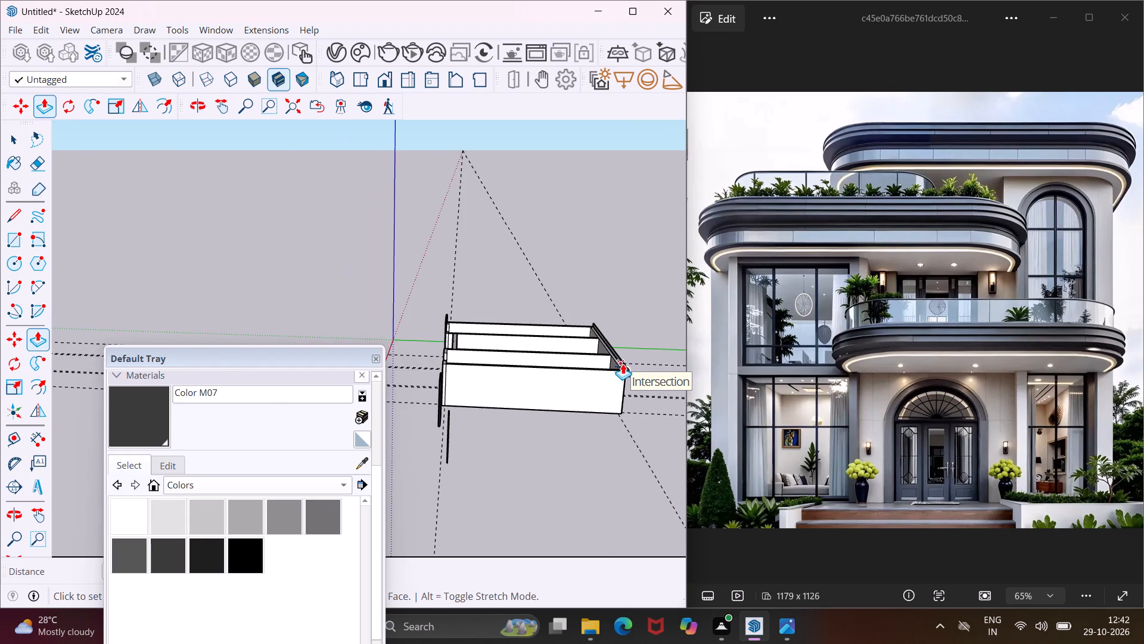
middle_drag(623, 364, 688, 402)
scroll(437, 351, up, 7)
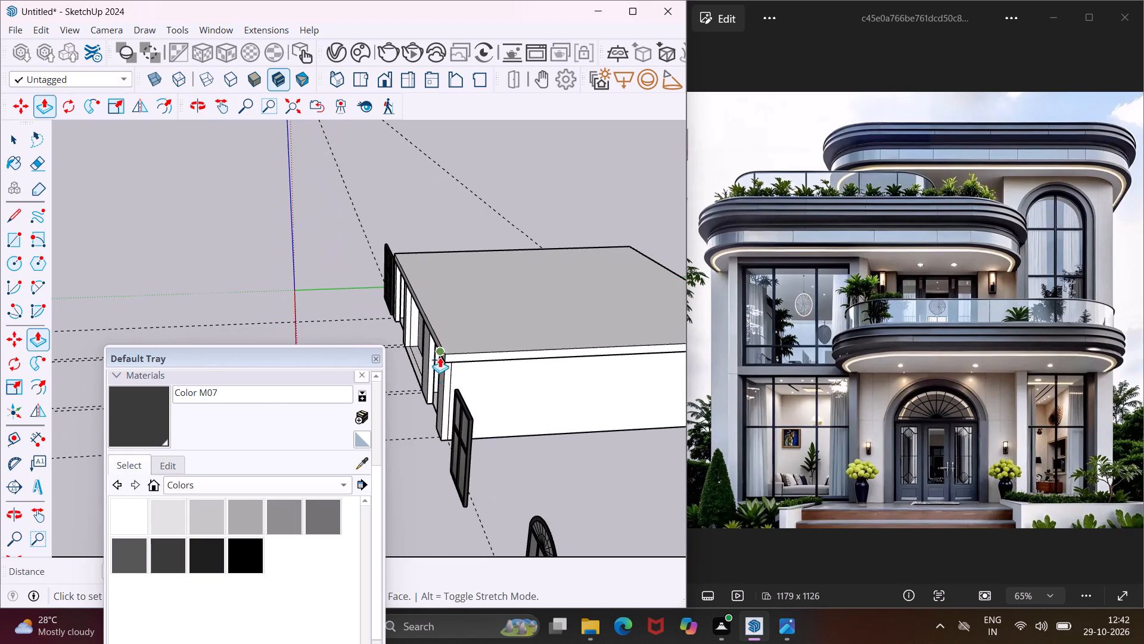
click(447, 374)
key(Escape)
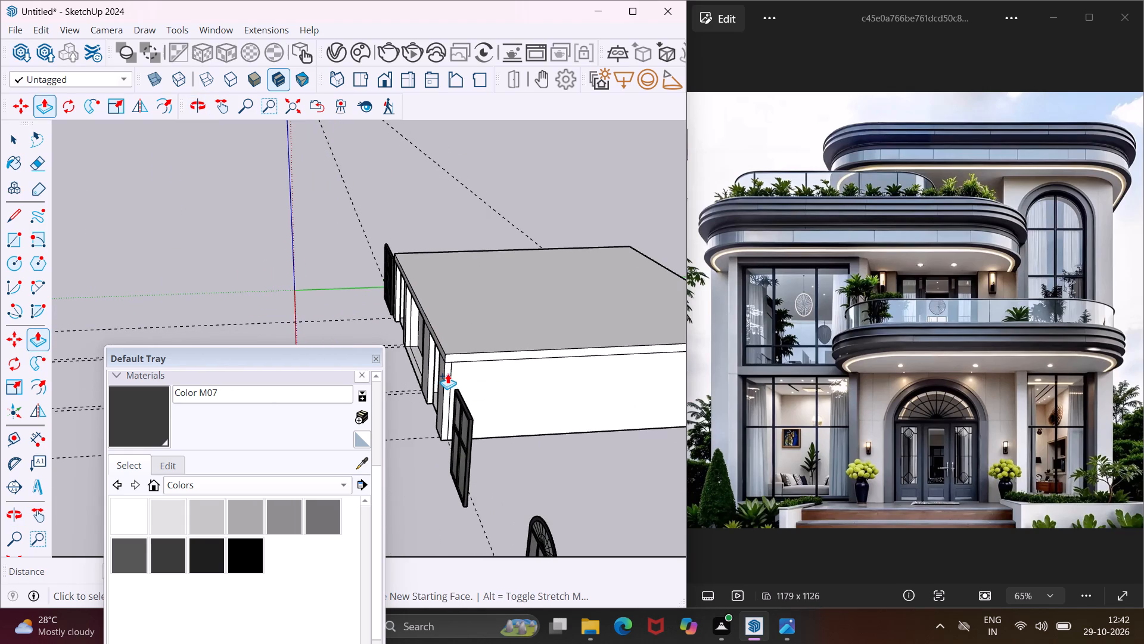
key(space)
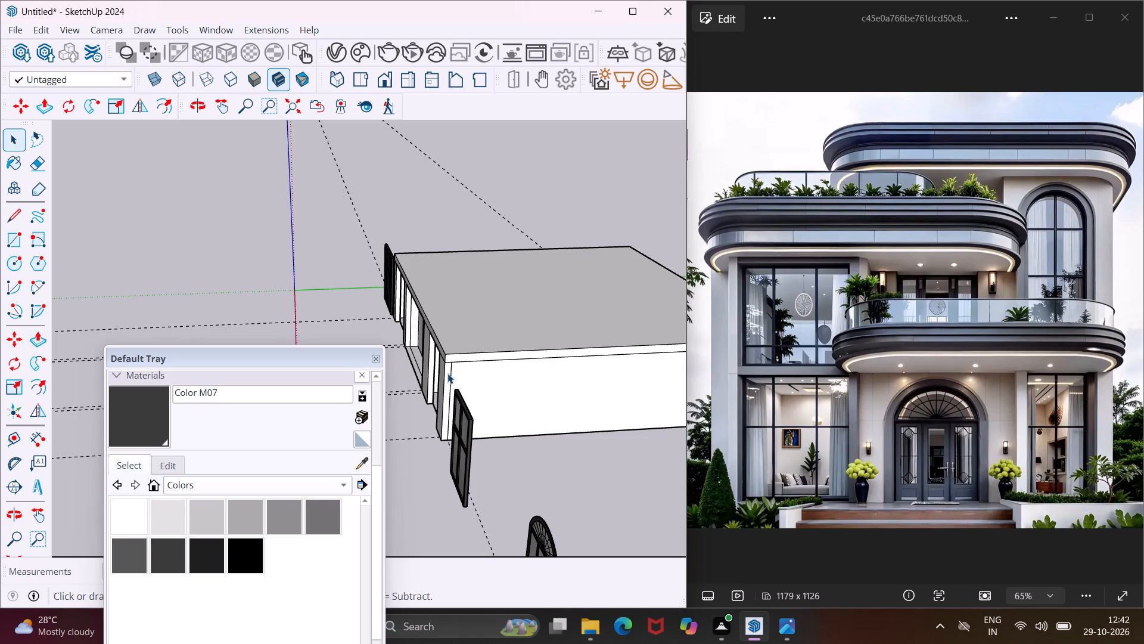
Open the Chaos Cosmos asset browser and dismiss the V-Ray update notification.
middle_drag(440, 386, 461, 389)
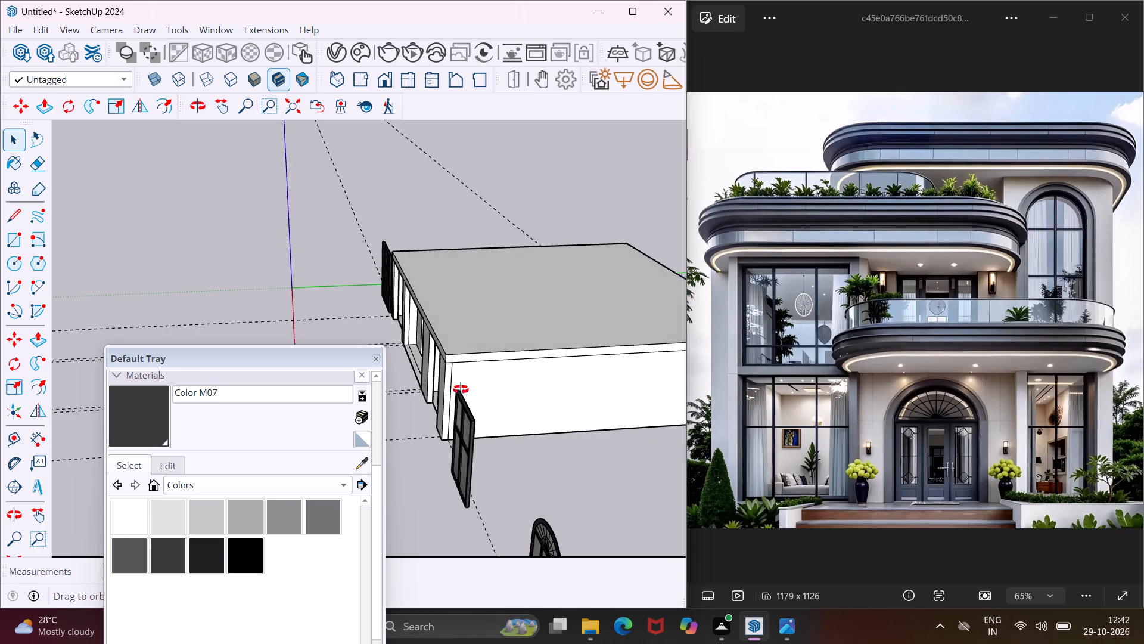
middle_drag(461, 389, 663, 395)
scroll(511, 379, up, 1)
scroll(630, 279, down, 6)
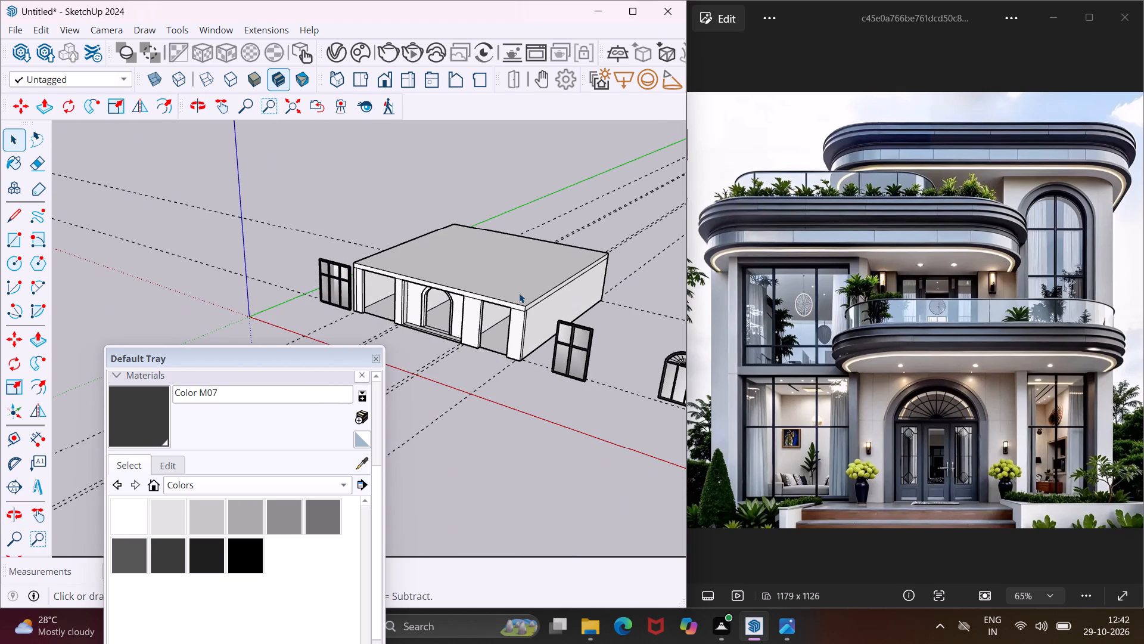
scroll(452, 330, down, 2)
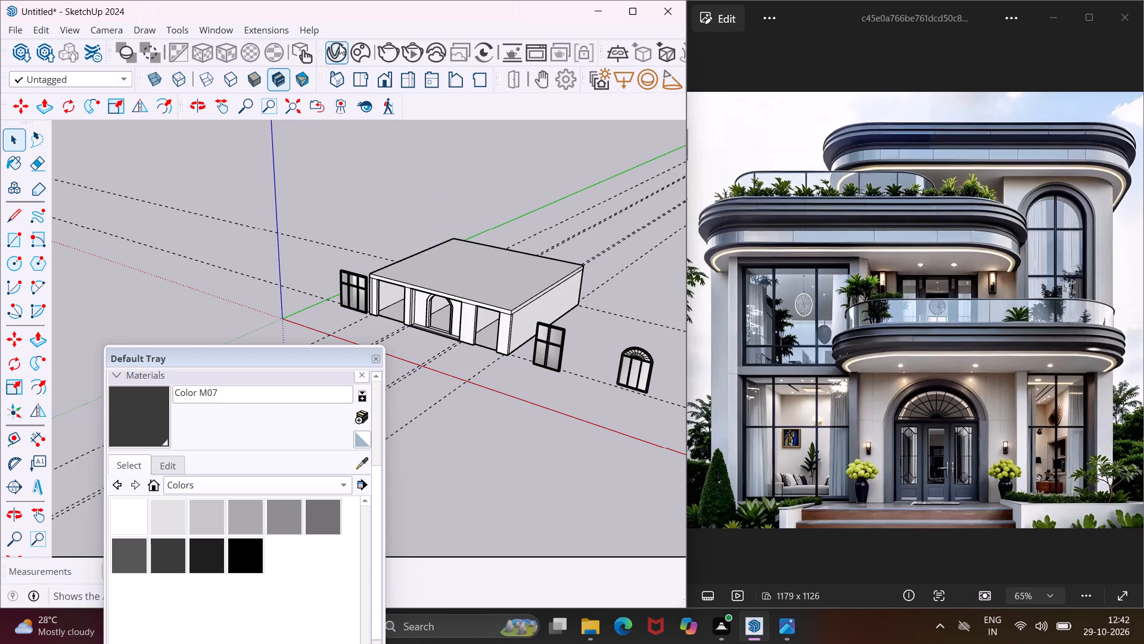
click(368, 48)
double_click(368, 57)
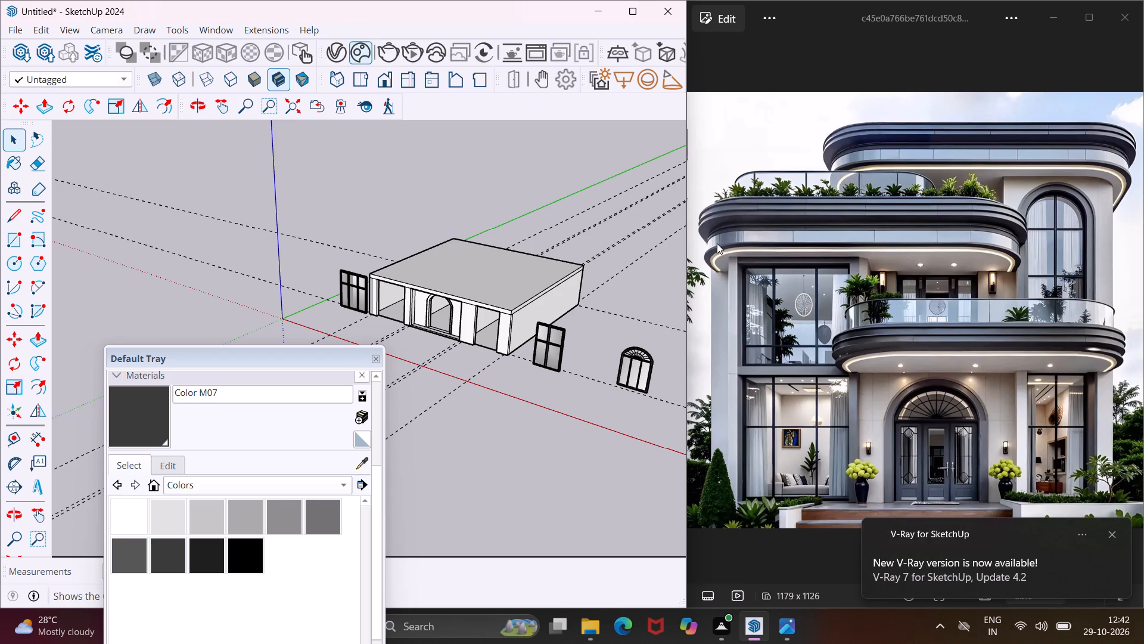
click(1108, 533)
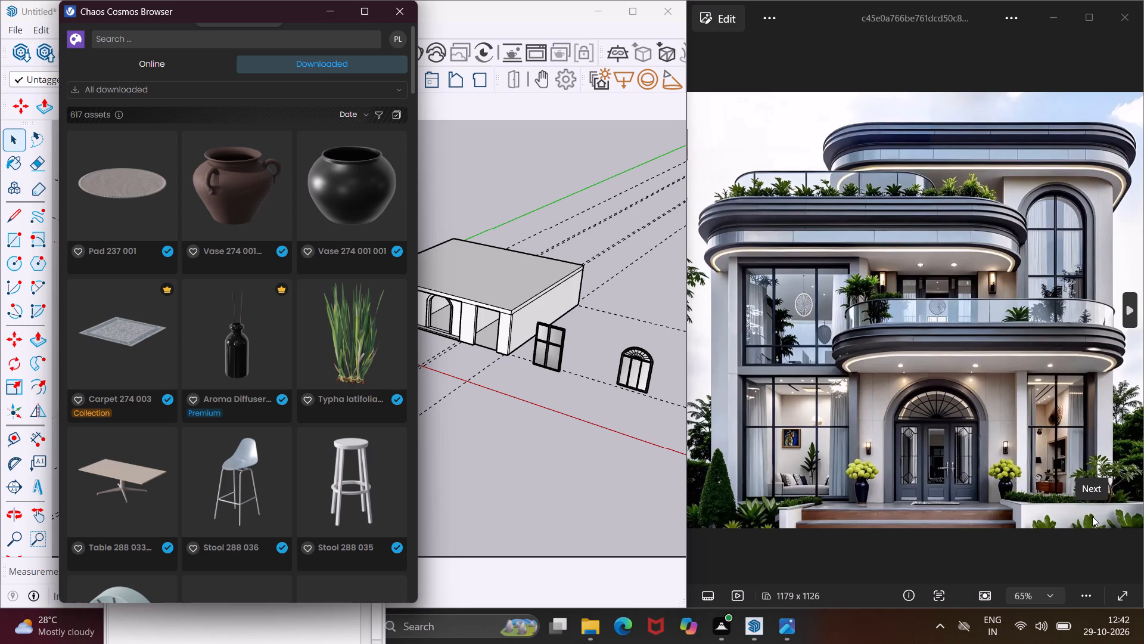
Search the downloaded Cosmos assets for curtain and import Curtains 004 into the model.
scroll(306, 371, down, 6)
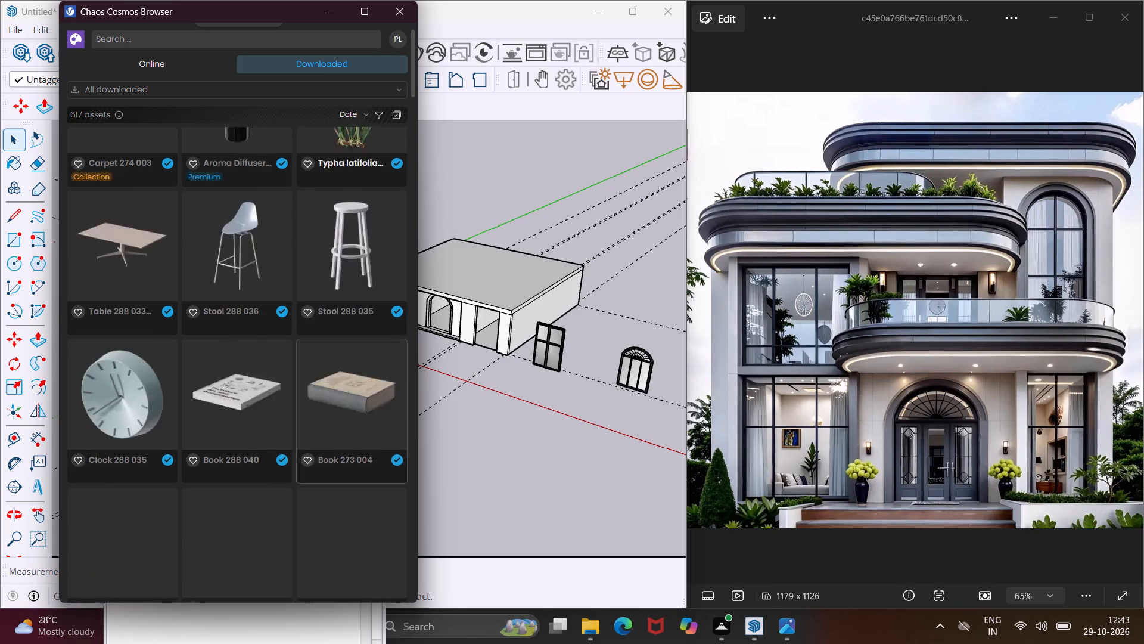
scroll(306, 371, up, 1)
click(254, 39)
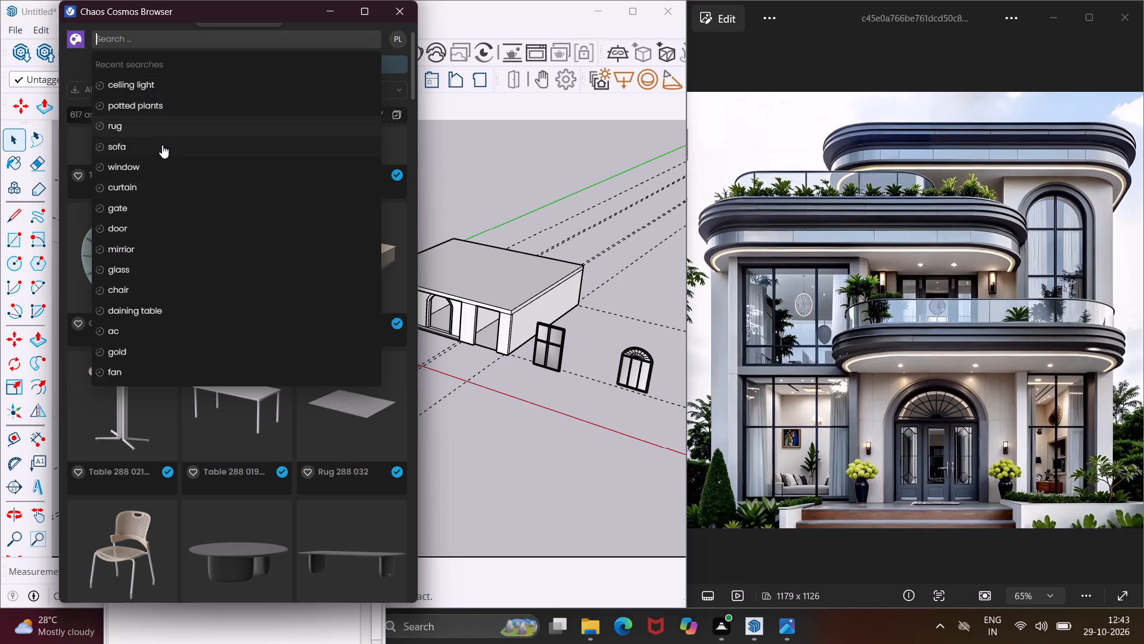
click(164, 187)
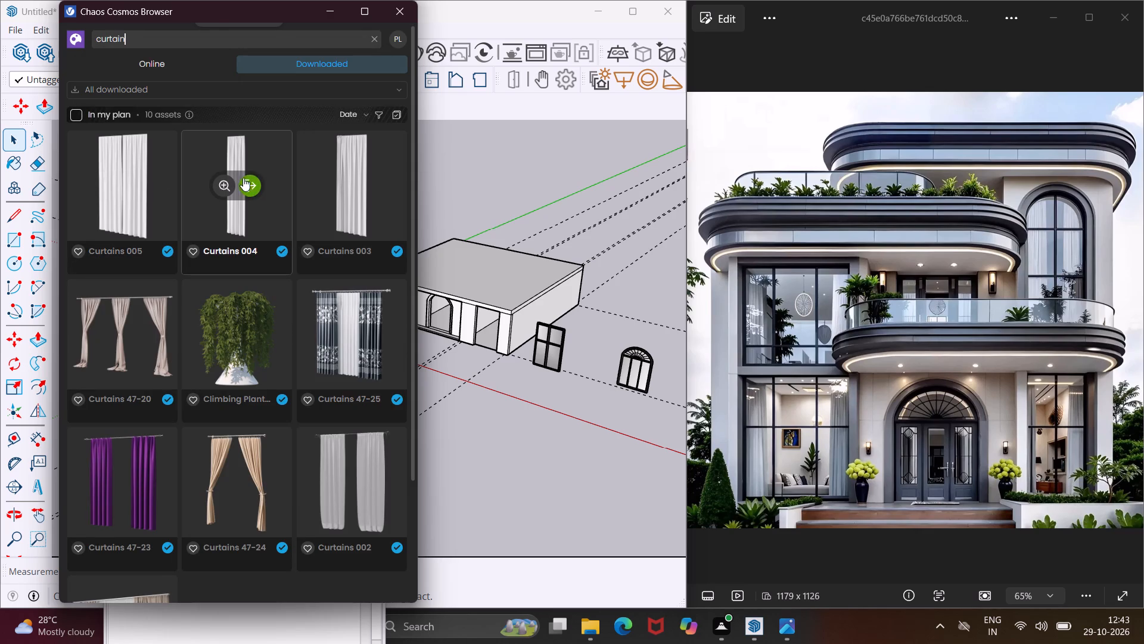
click(248, 184)
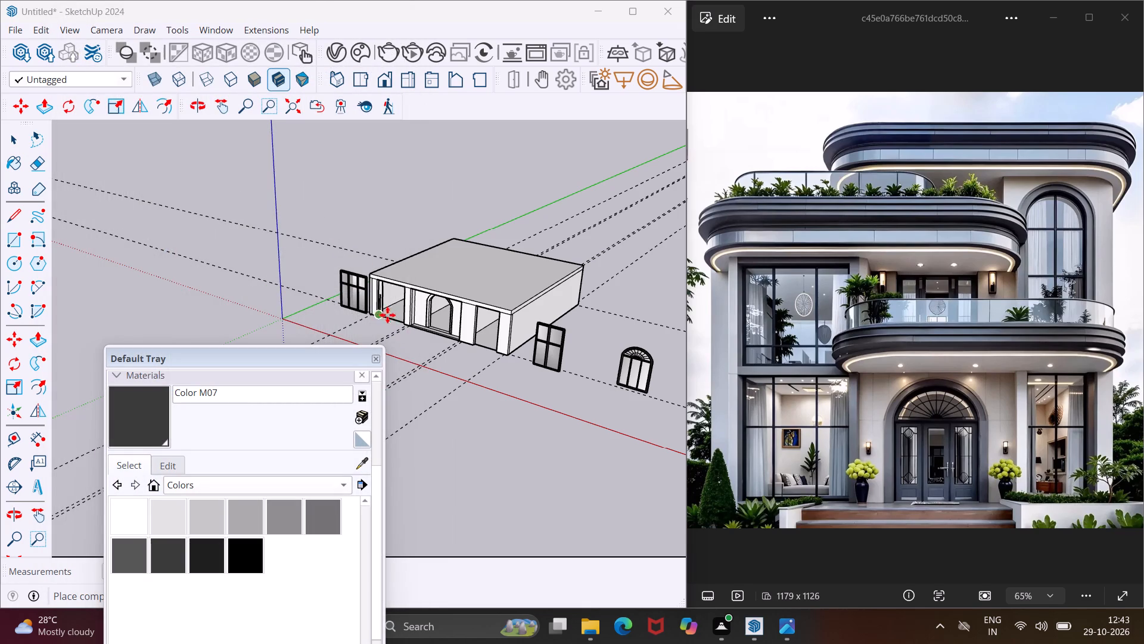
Place one Curtains 004 at each side of the left front window opening, just inside the wall.
scroll(383, 311, up, 14)
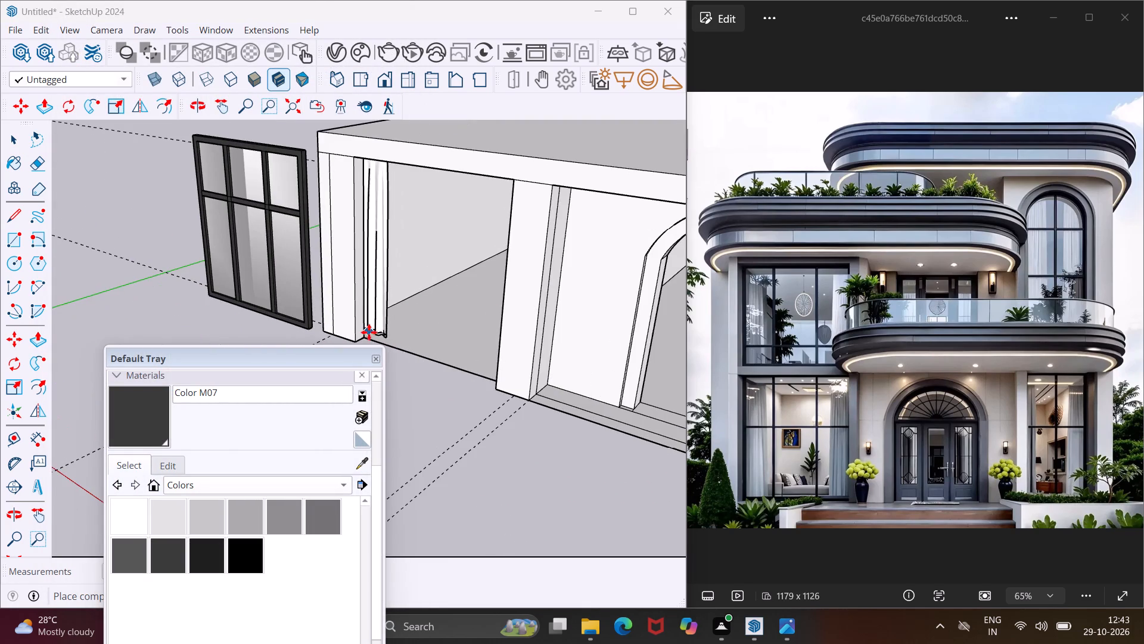
scroll(369, 332, up, 4)
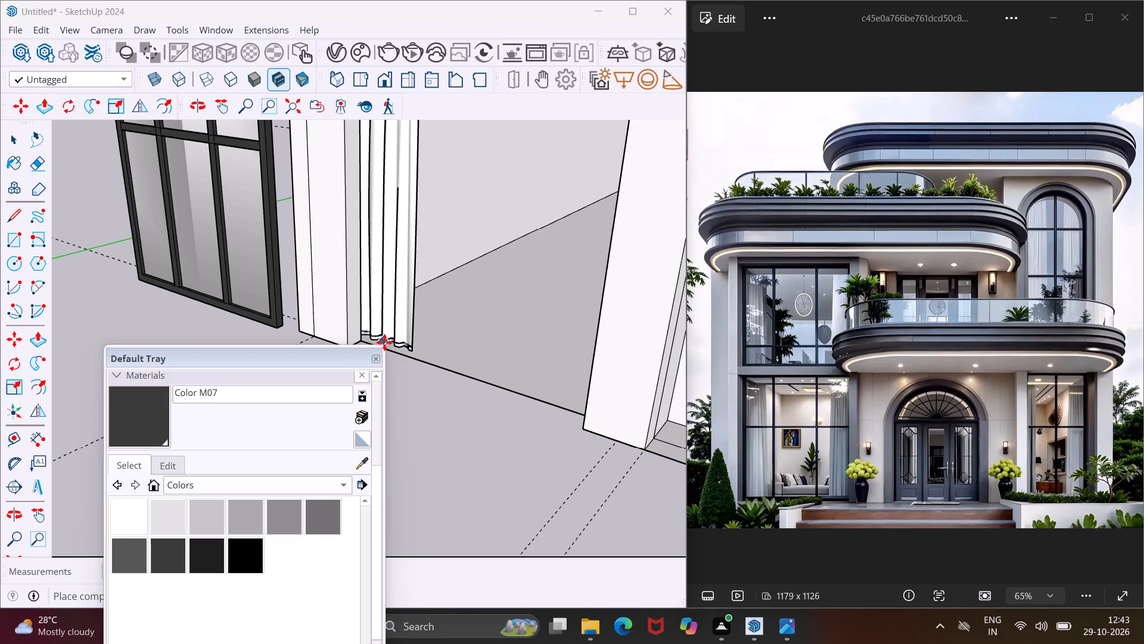
click(384, 342)
scroll(403, 327, down, 6)
middle_drag(402, 329, 605, 333)
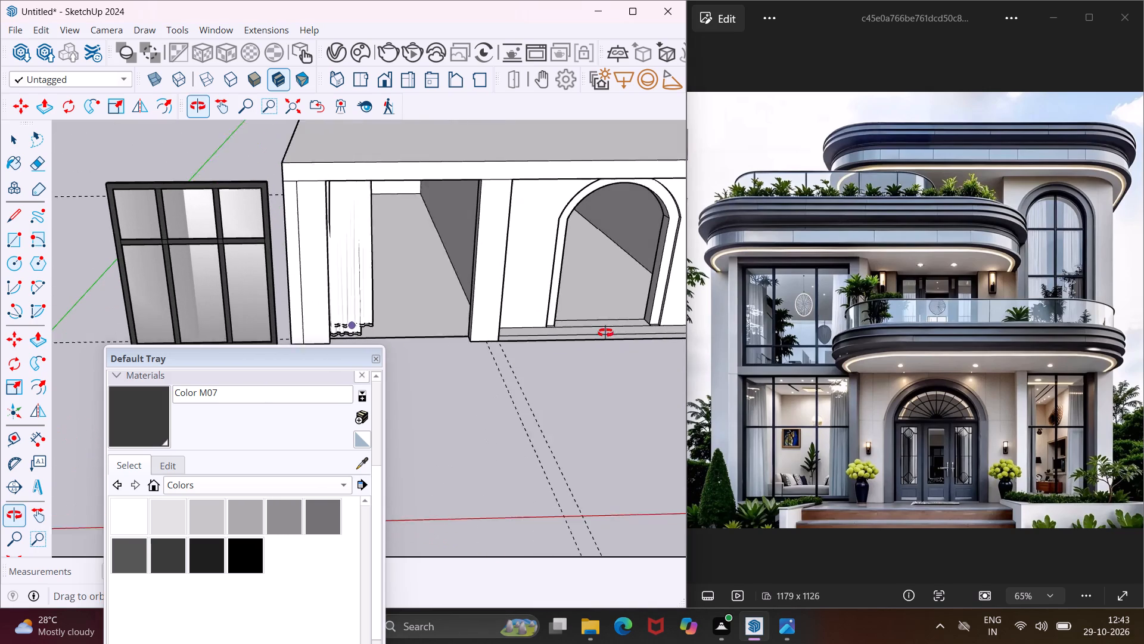
middle_drag(605, 333, 610, 333)
scroll(455, 340, up, 8)
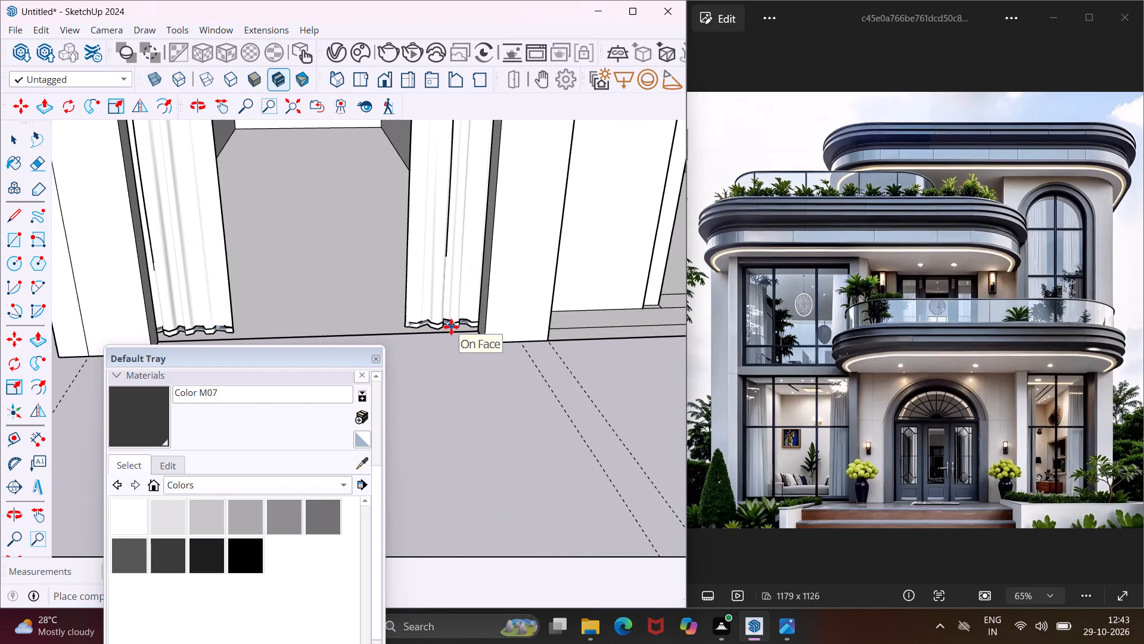
click(451, 327)
Place one Curtains 004 at each side of the arched entrance opening, behind the arch.
scroll(371, 317, down, 9)
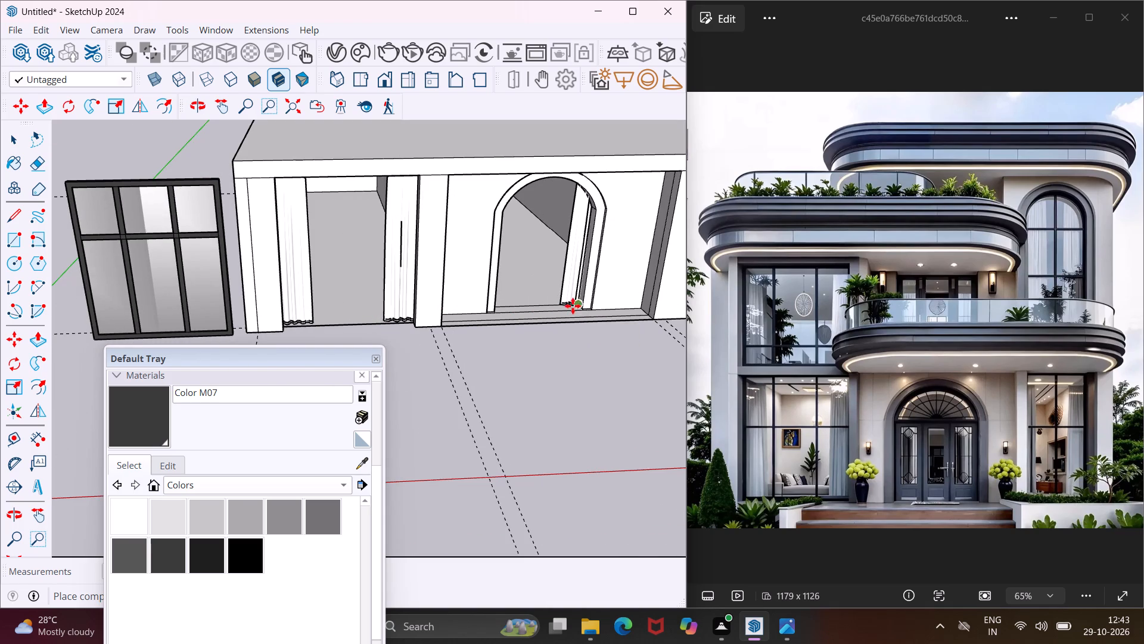
scroll(572, 305, up, 12)
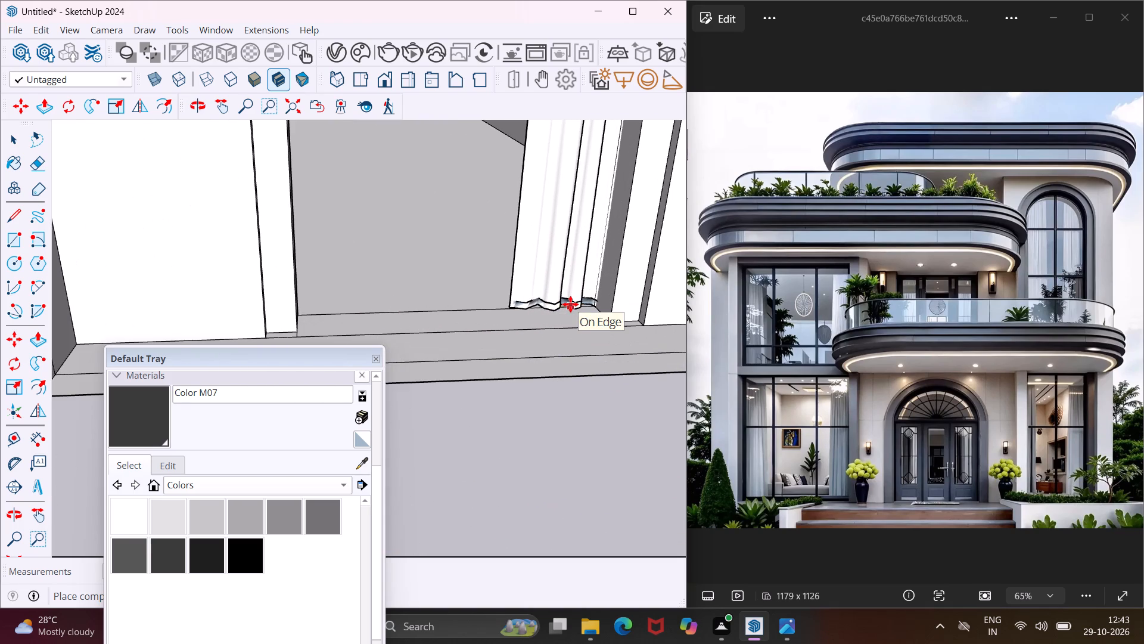
click(570, 304)
scroll(408, 308, down, 3)
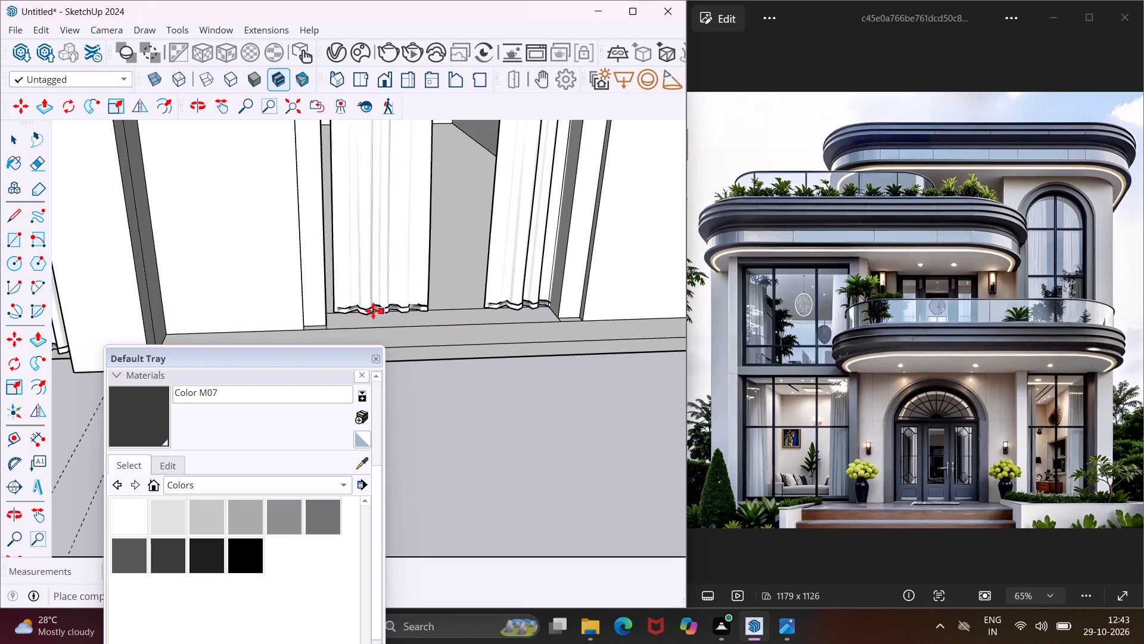
click(338, 316)
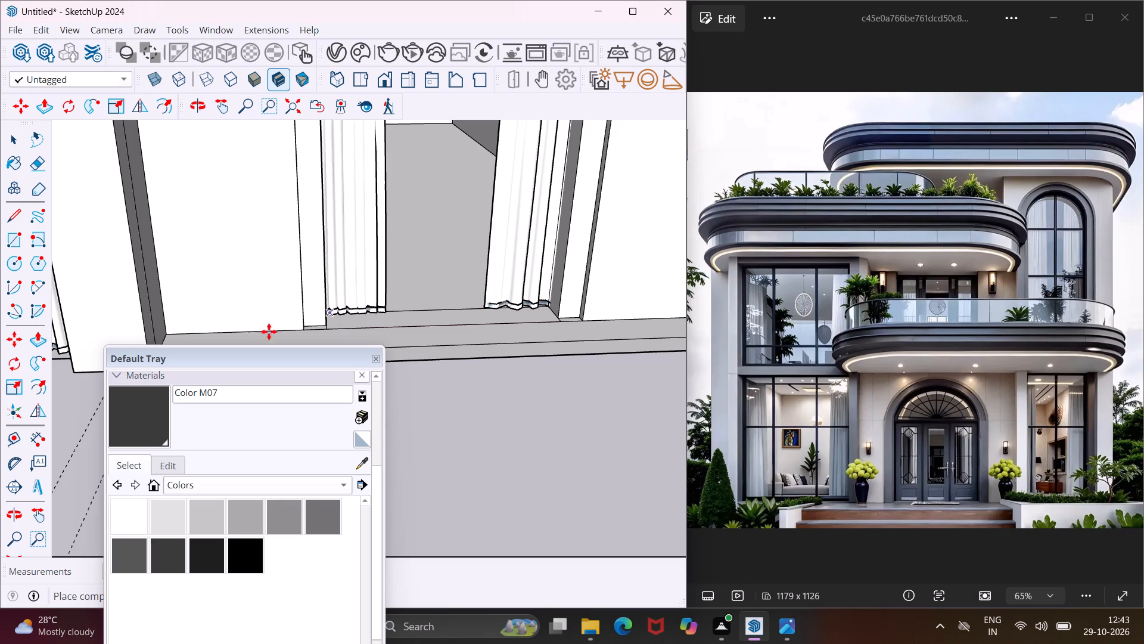
Place one Curtains 004 at each side of the right front window opening, just inside the wall.
scroll(243, 338, down, 8)
scroll(630, 323, up, 3)
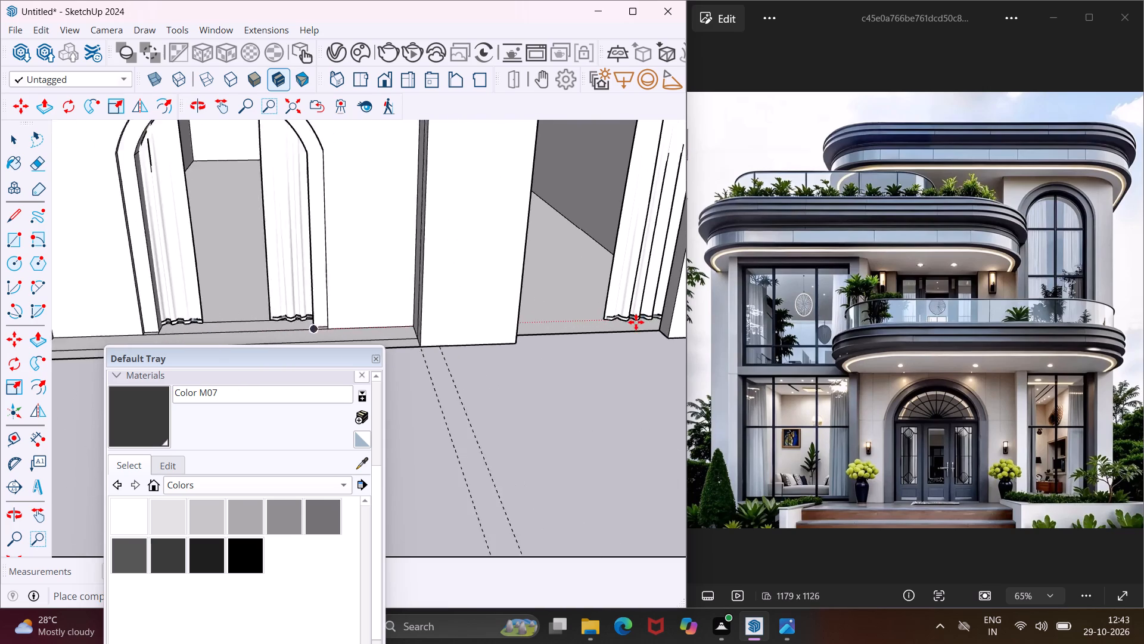
scroll(636, 322, up, 9)
scroll(639, 340, down, 3)
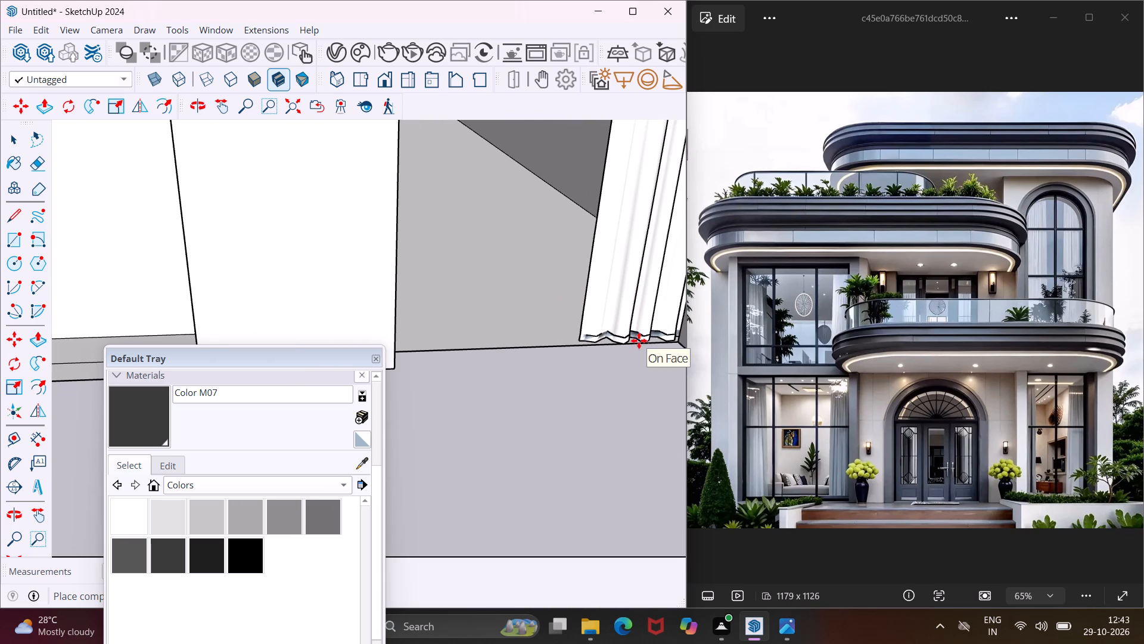
click(641, 343)
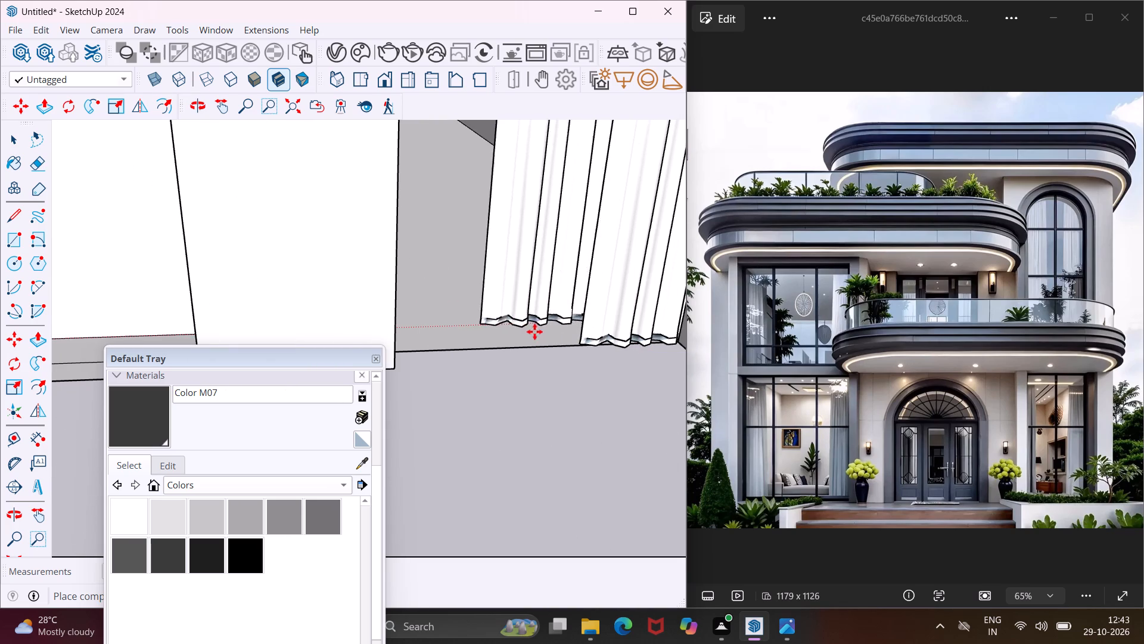
middle_drag(507, 338, 388, 335)
scroll(401, 345, up, 3)
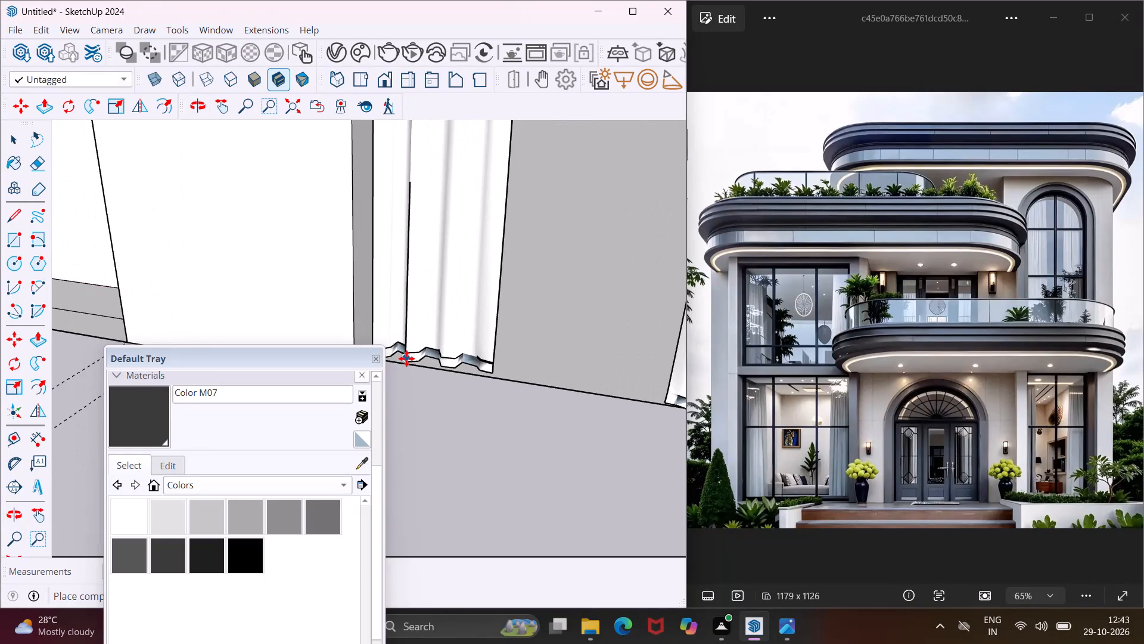
click(406, 358)
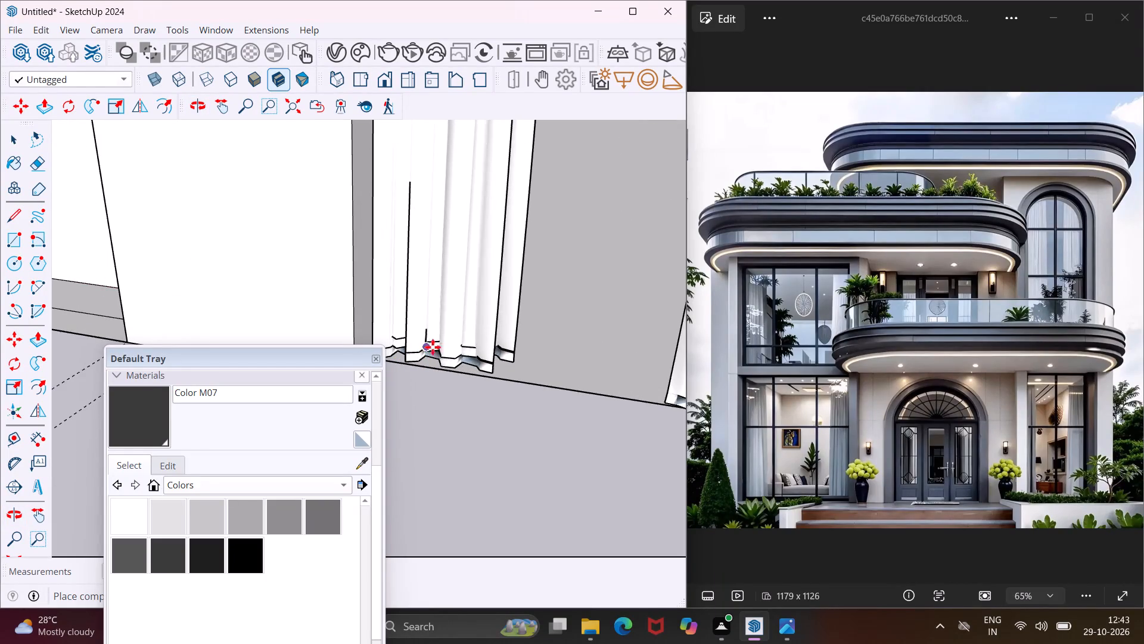
Place a spare Curtains 004 outside, between the building's right end and the detached window, and finish placing curtains.
scroll(474, 332, down, 12)
scroll(475, 332, up, 1)
scroll(475, 332, down, 6)
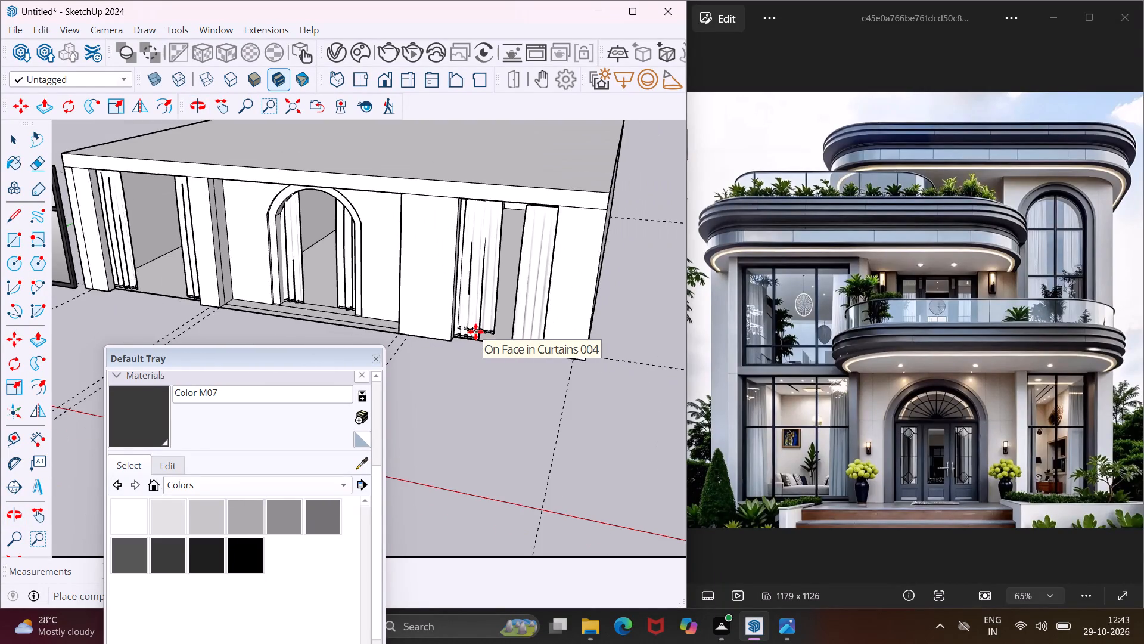
scroll(475, 332, down, 1)
click(640, 355)
key(Escape)
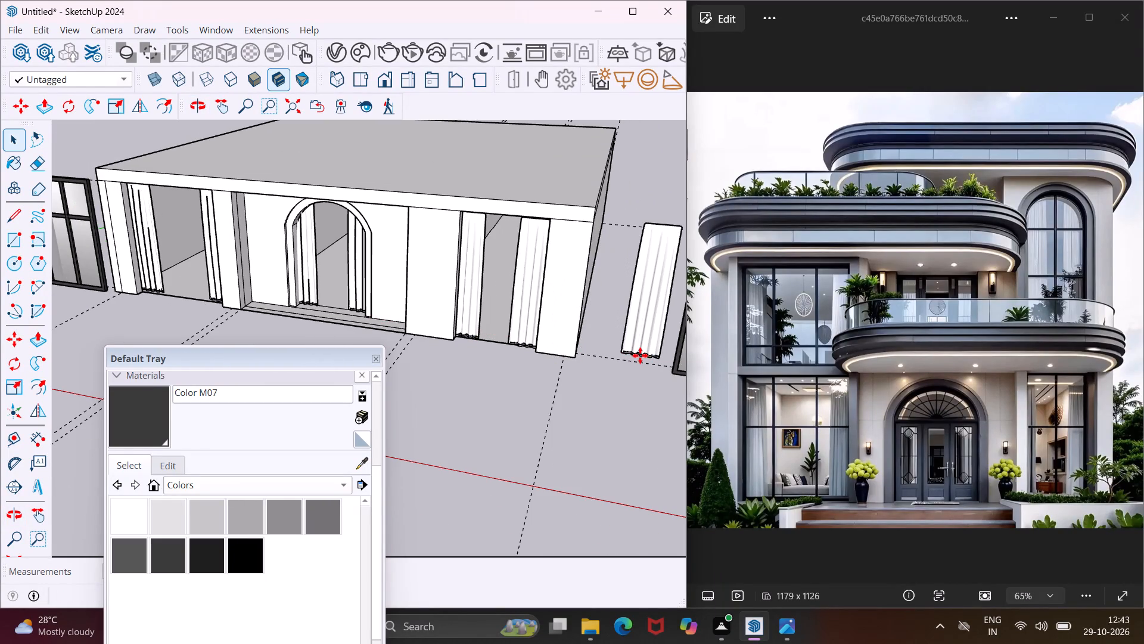
Delete all construction guides from the model.
scroll(500, 333, down, 10)
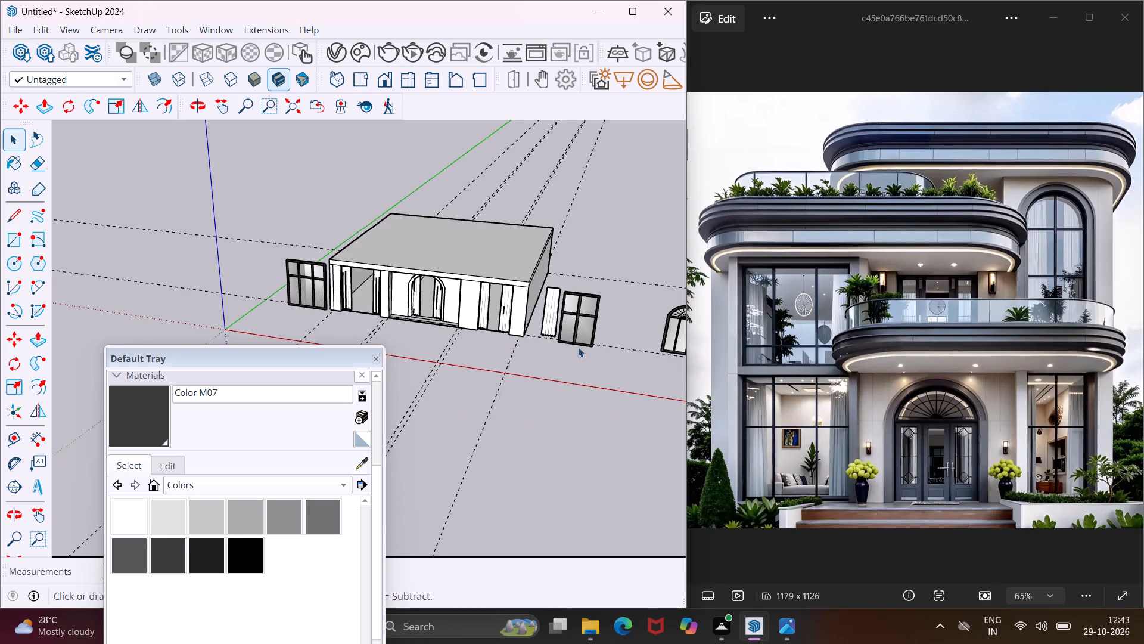
click(33, 32)
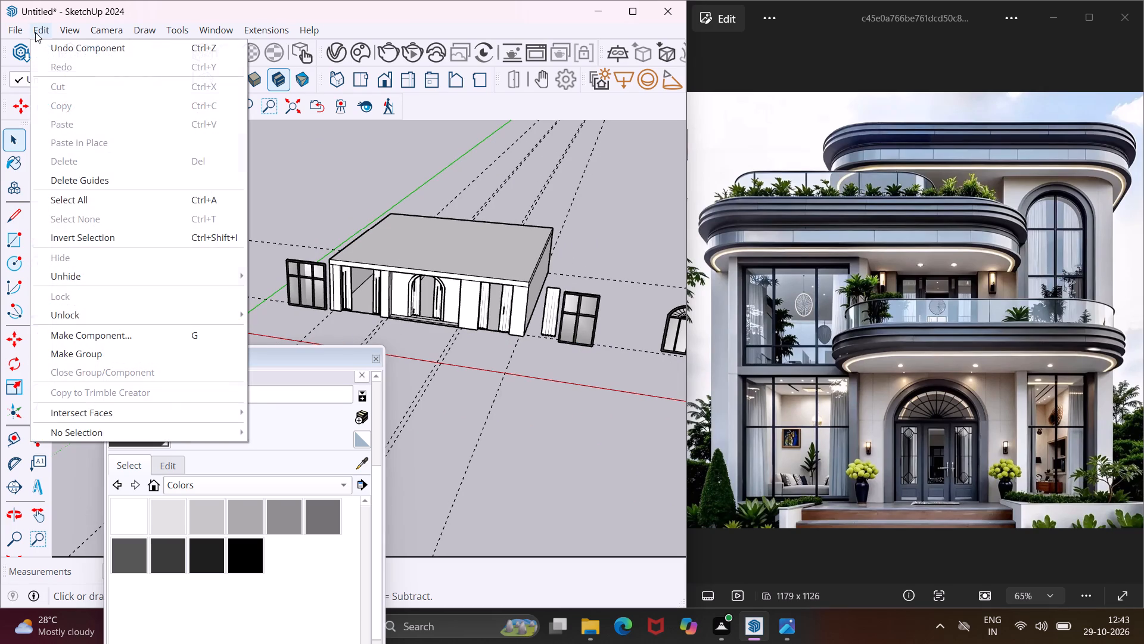
click(86, 174)
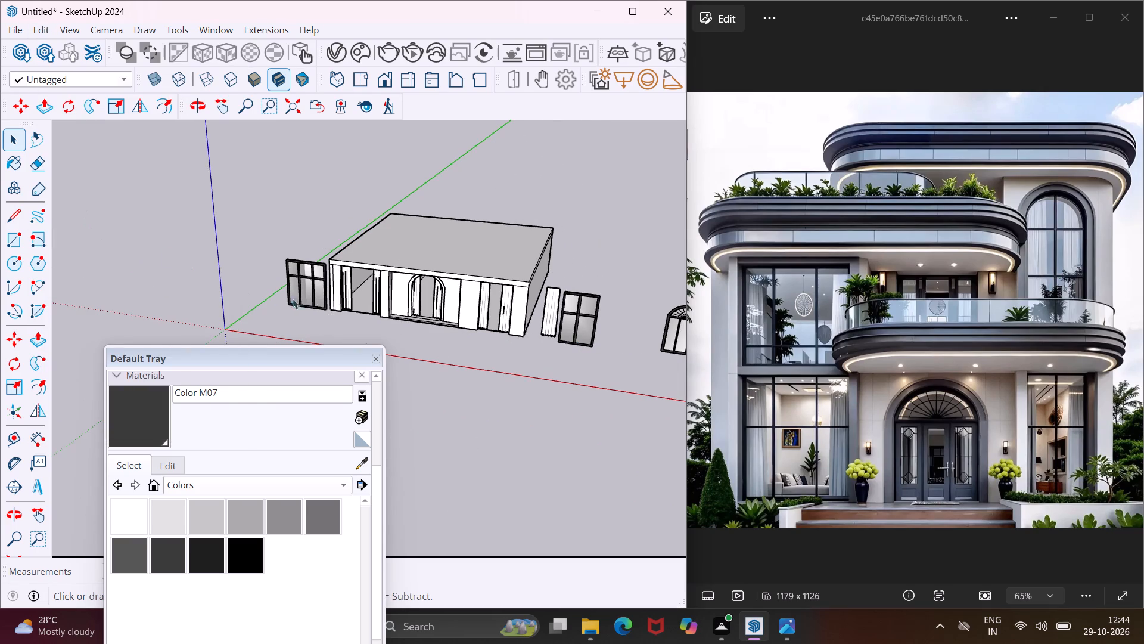
Move the Default Tray clear of the detached six-pane window.
scroll(290, 269, up, 7)
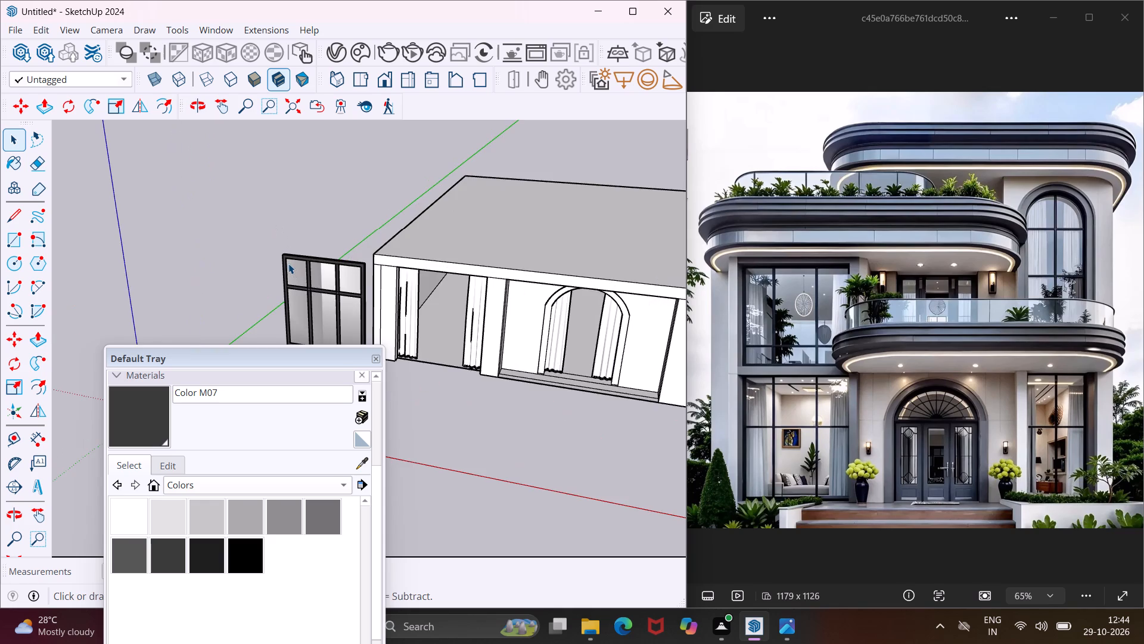
middle_drag(294, 276, 307, 172)
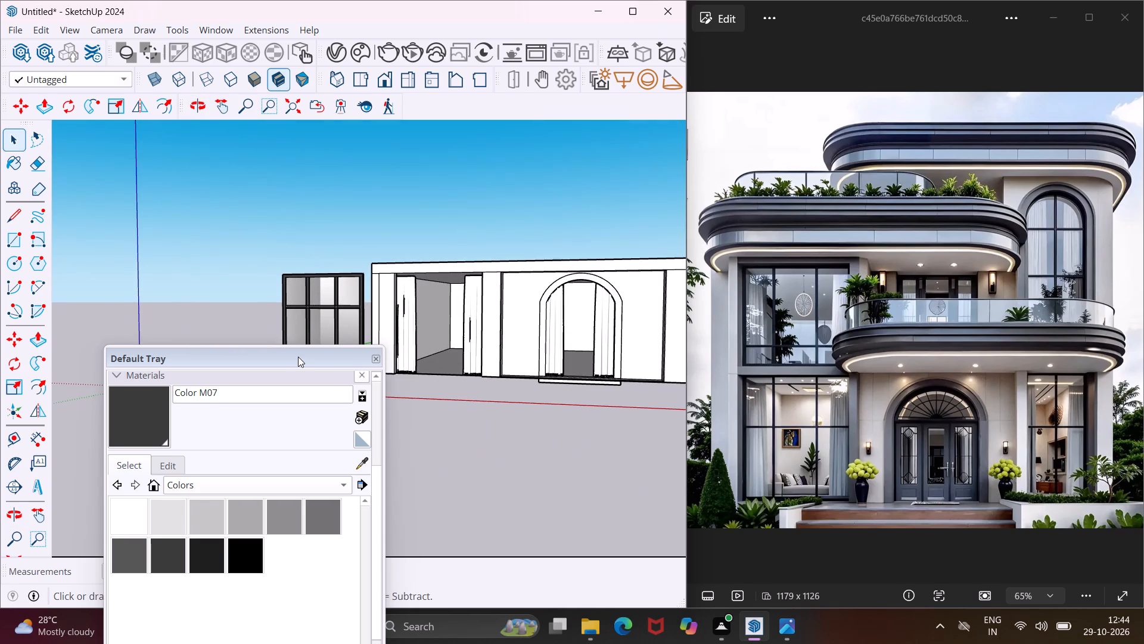
drag(298, 357, 176, 470)
Move the detached six-pane window into the left front opening, snapping its lower right corner to the midpoint of the jamb's bottom edge.
scroll(346, 333, up, 7)
middle_drag(353, 338, 266, 360)
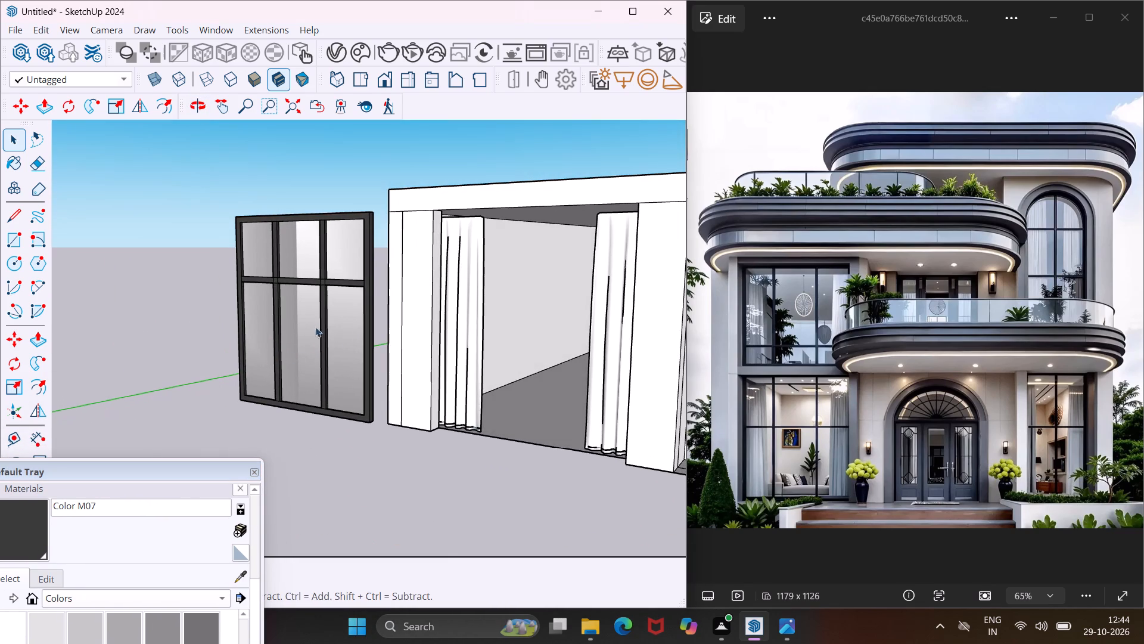
middle_drag(366, 218, 496, 218)
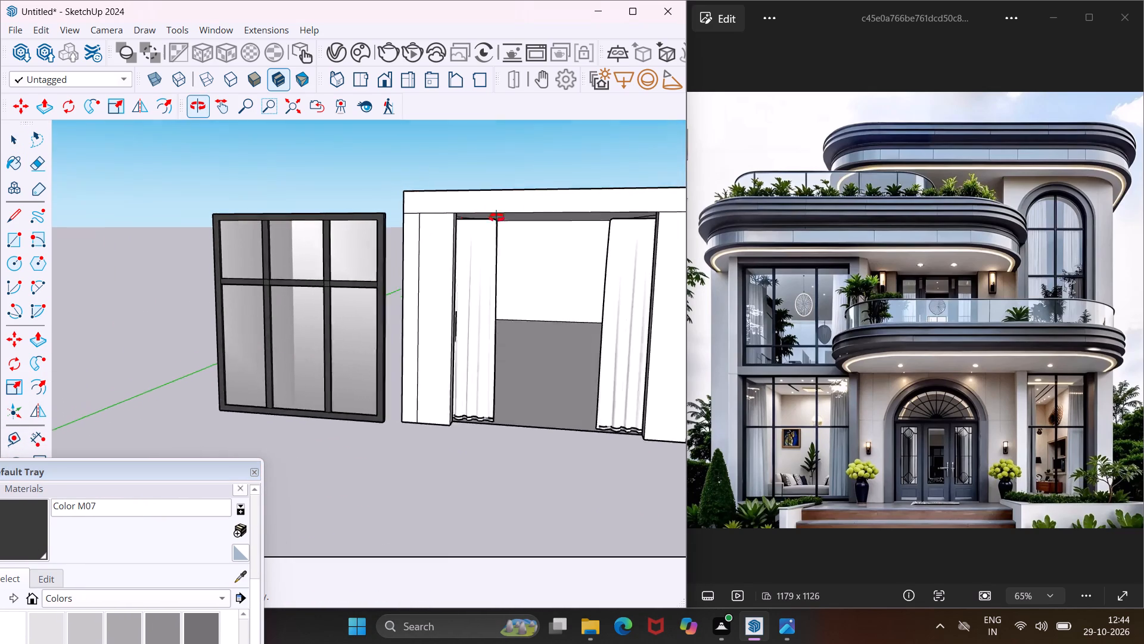
middle_drag(496, 218, 545, 206)
middle_drag(419, 230, 396, 242)
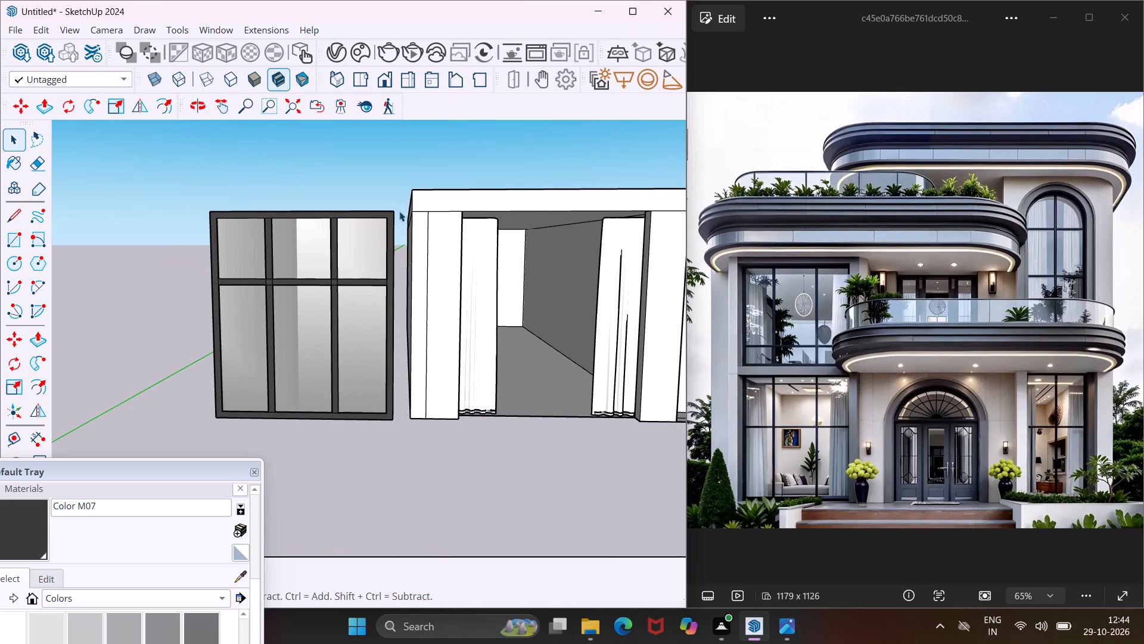
drag(396, 192, 223, 452)
drag(223, 452, 201, 455)
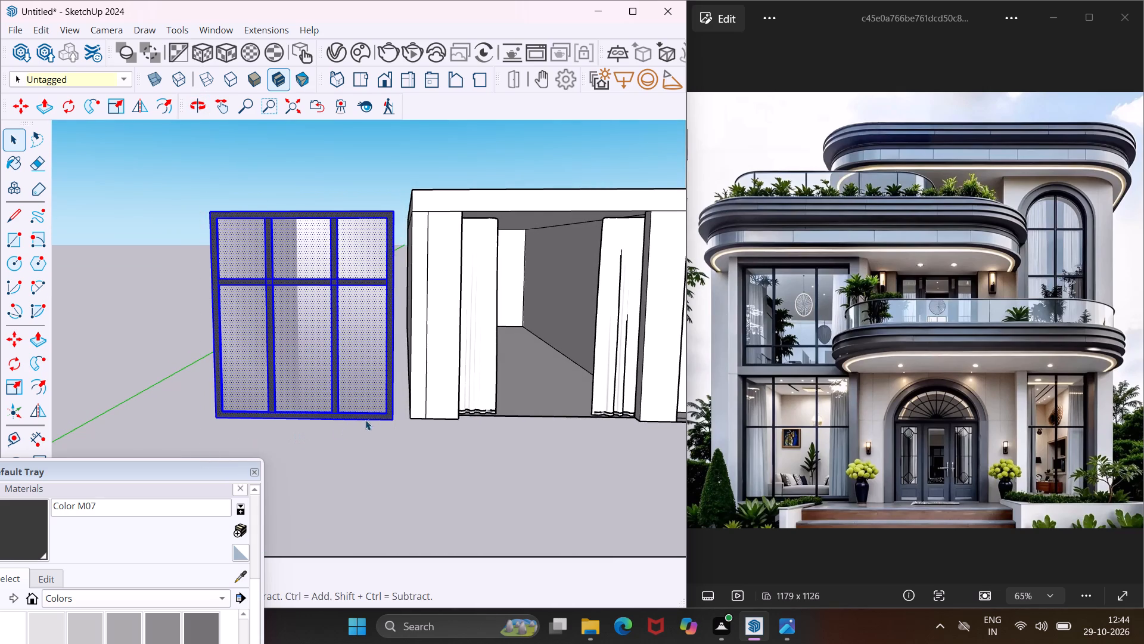
key(m)
scroll(387, 422, up, 3)
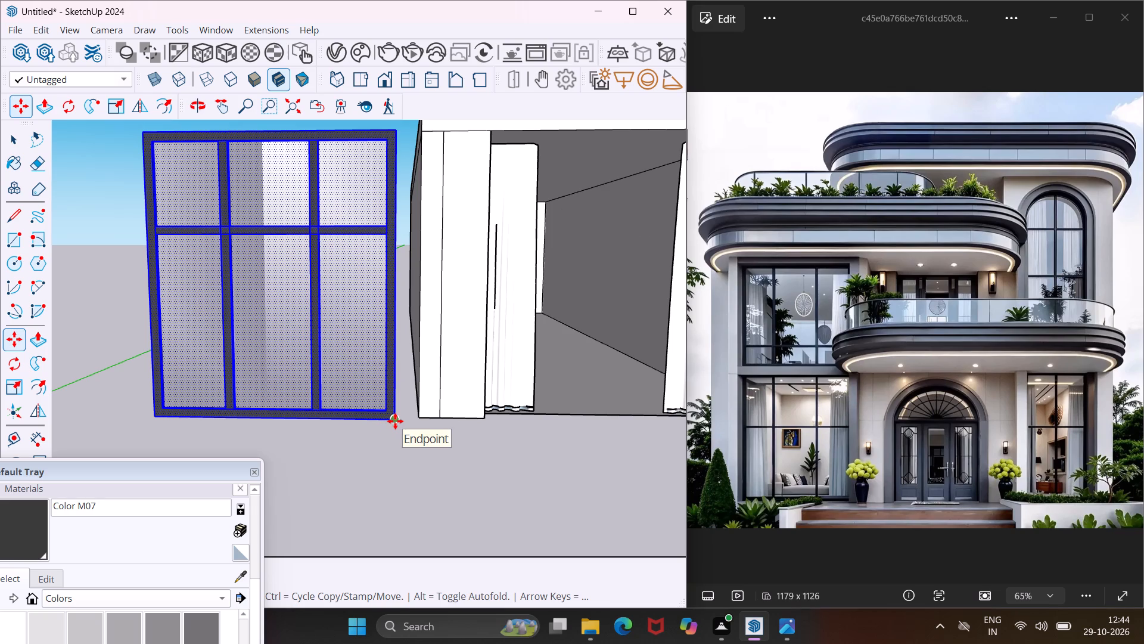
click(394, 420)
scroll(315, 386, down, 5)
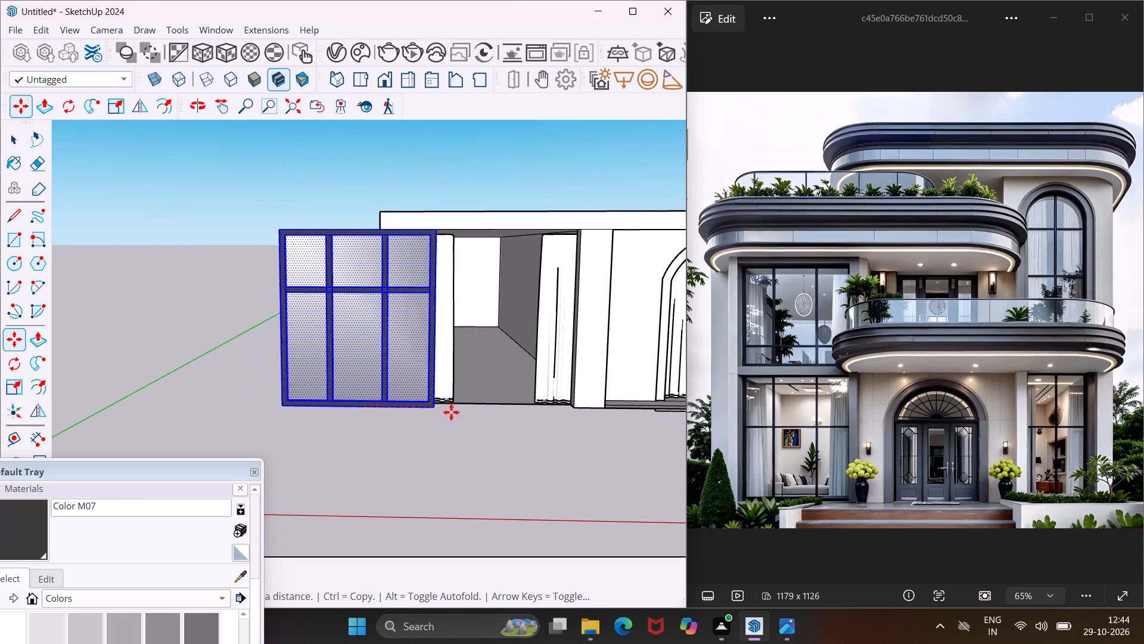
scroll(570, 406, up, 6)
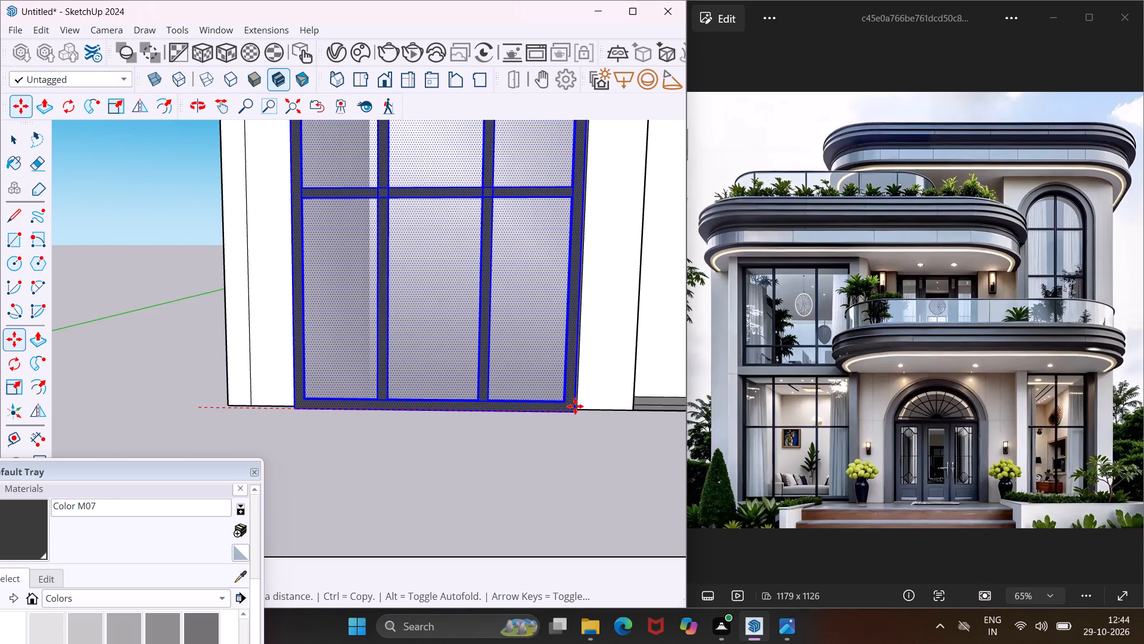
scroll(573, 403, up, 5)
middle_drag(577, 405, 498, 432)
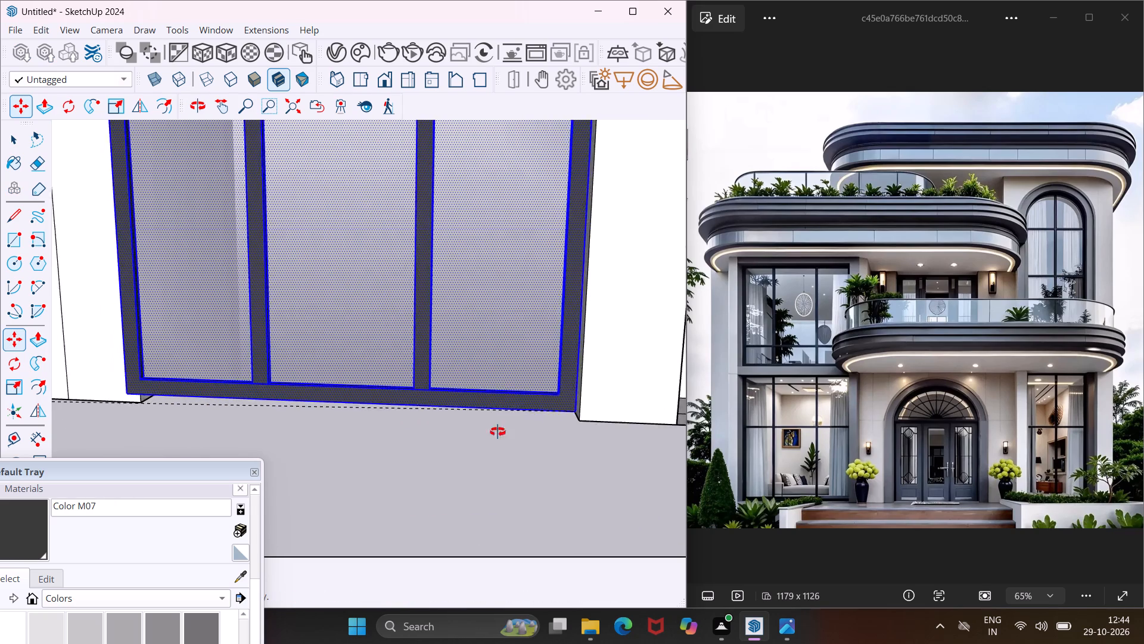
middle_drag(498, 432, 455, 442)
scroll(517, 448, up, 5)
middle_drag(578, 446, 612, 438)
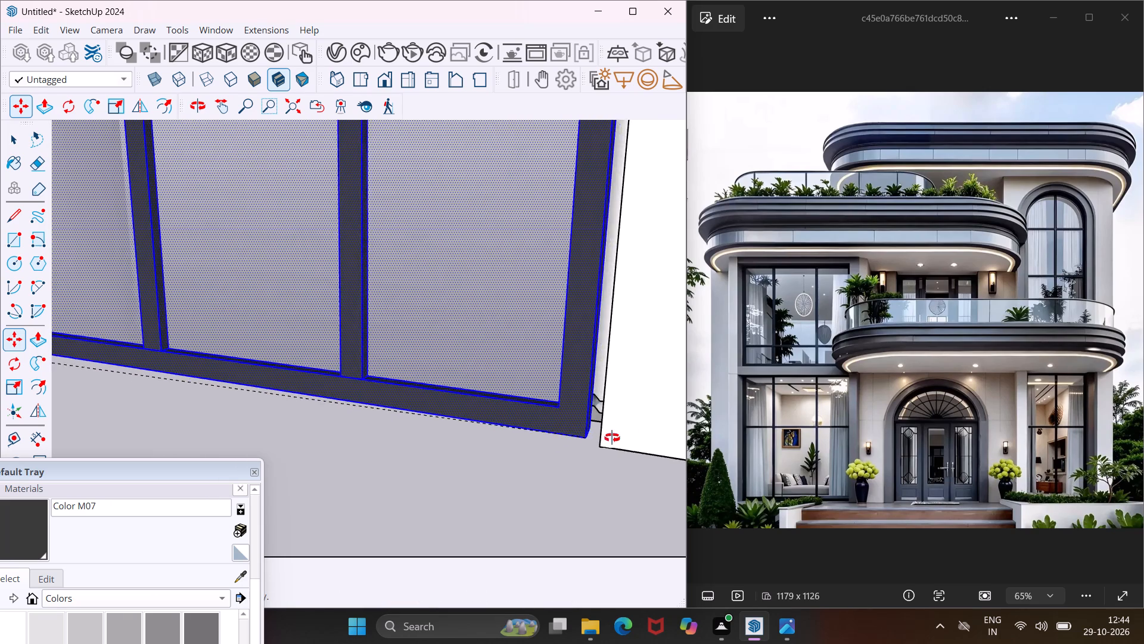
middle_drag(612, 438, 723, 377)
scroll(595, 401, up, 10)
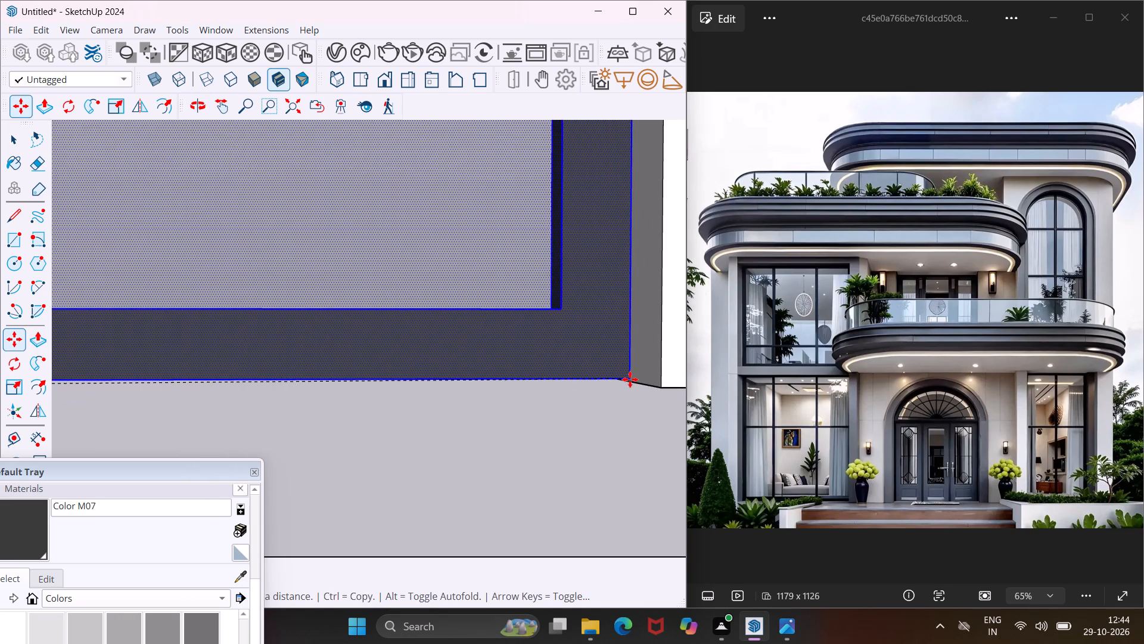
middle_drag(644, 383, 591, 311)
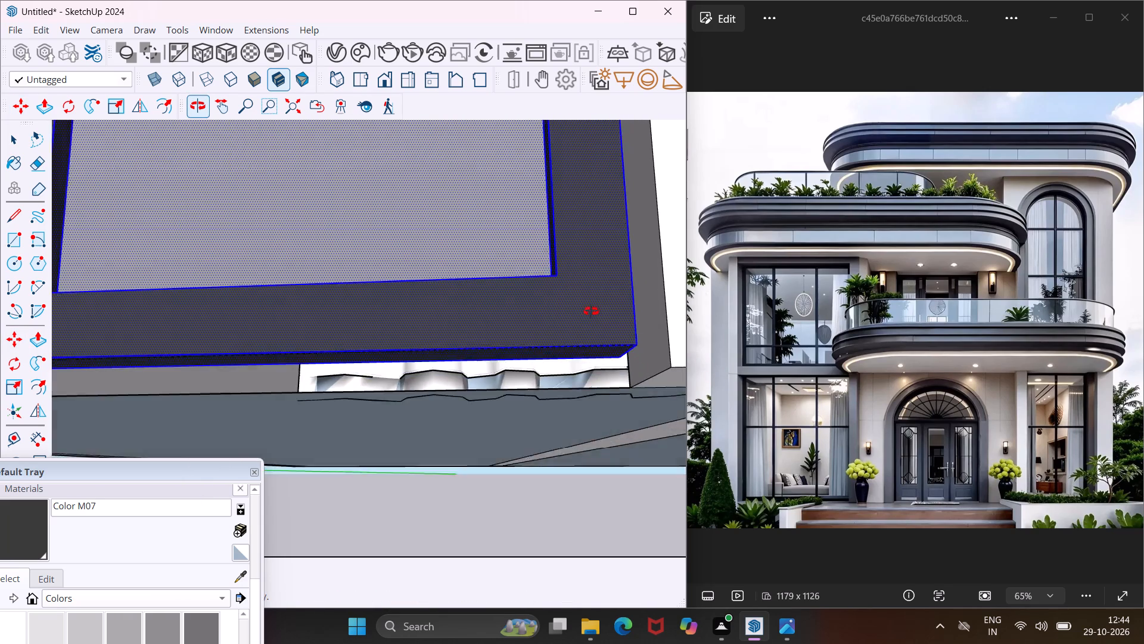
middle_drag(591, 311, 590, 311)
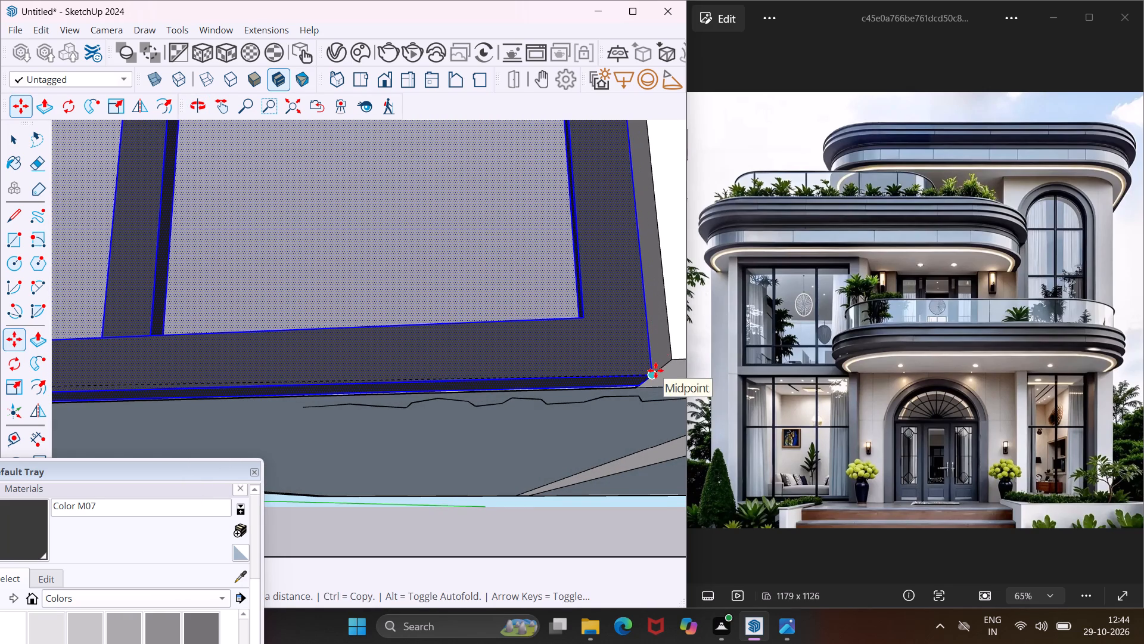
click(653, 373)
middle_drag(618, 353, 593, 299)
scroll(531, 314, down, 5)
middle_drag(527, 332, 592, 521)
scroll(539, 422, down, 7)
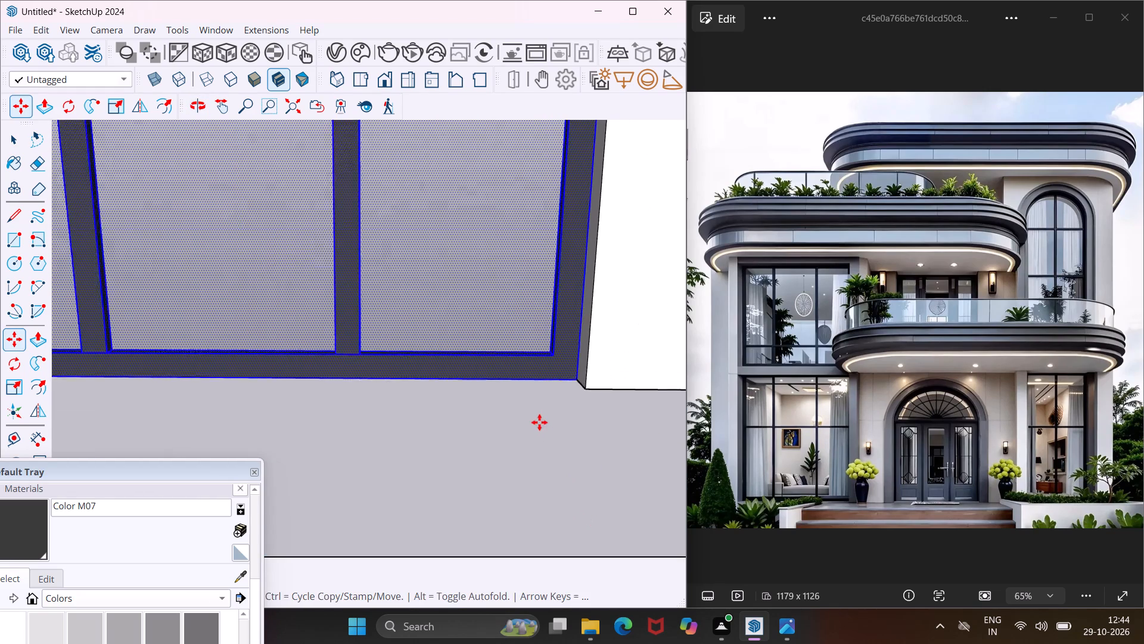
scroll(530, 417, down, 13)
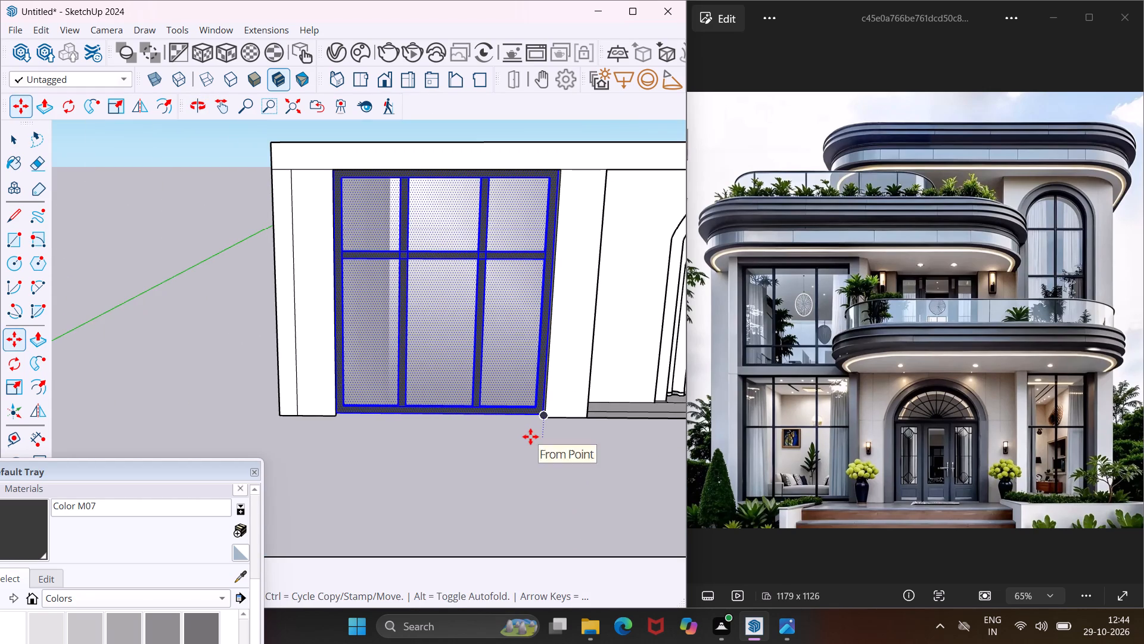
key(Escape)
key(space)
Move the spare curtain from beside the four-pane window to the open ground beyond the building's left end.
scroll(201, 231, down, 8)
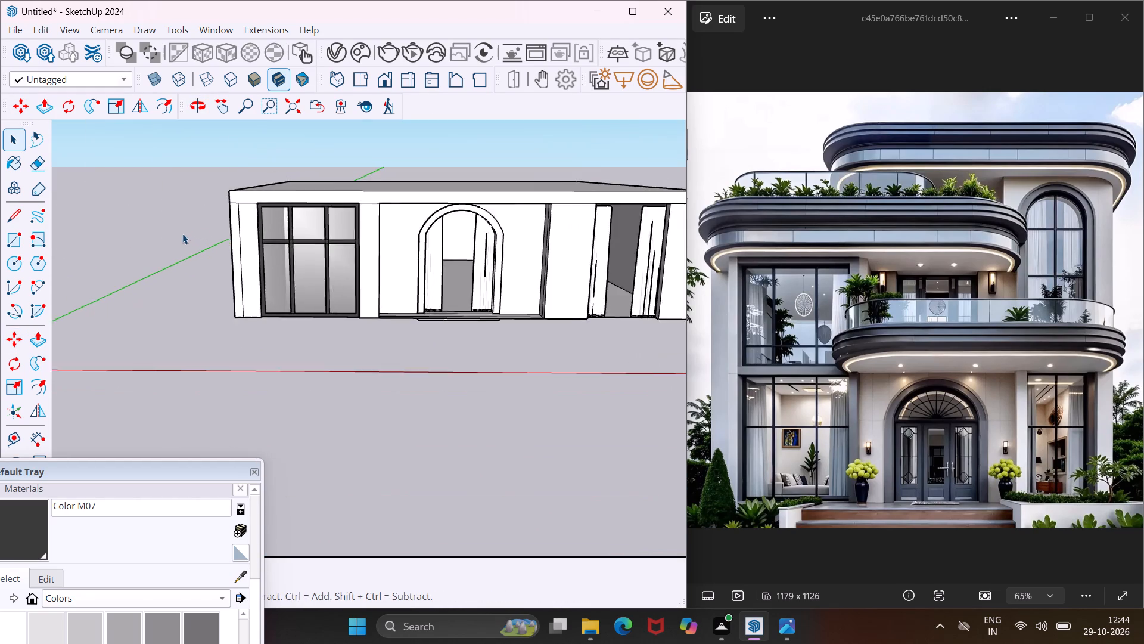
scroll(182, 234, down, 6)
scroll(532, 224, up, 8)
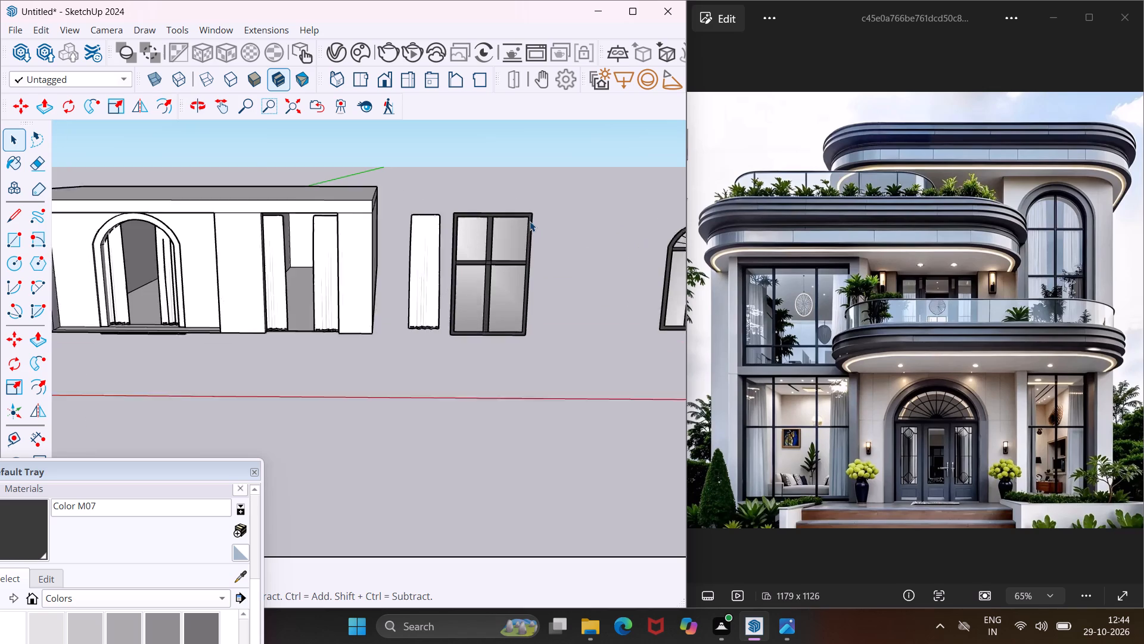
click(418, 296)
key(m)
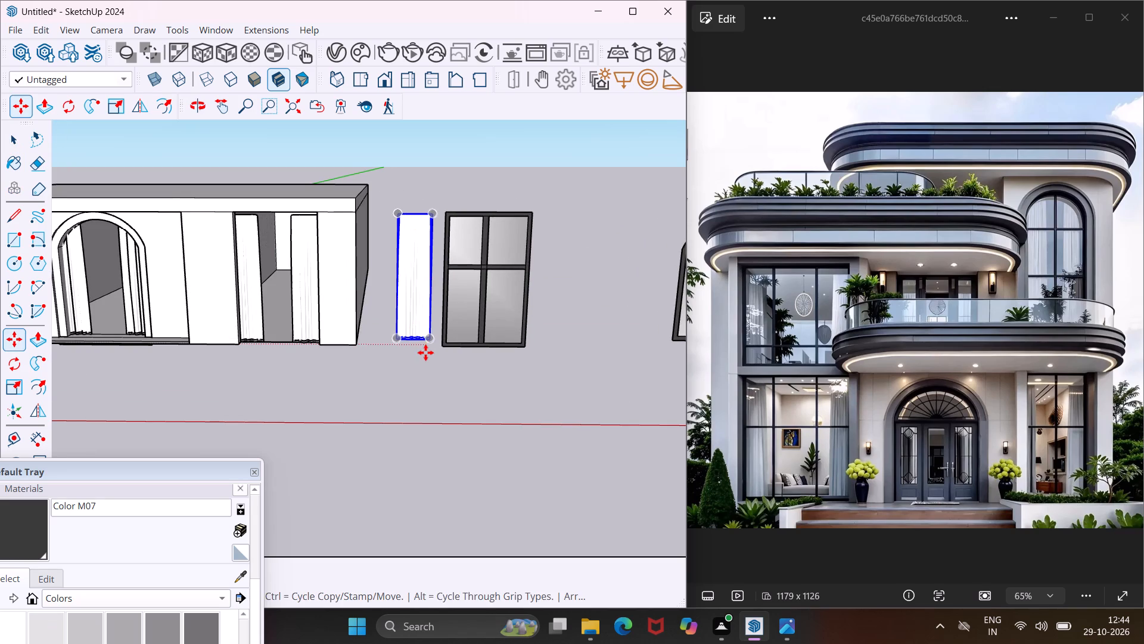
click(430, 338)
scroll(366, 306, down, 11)
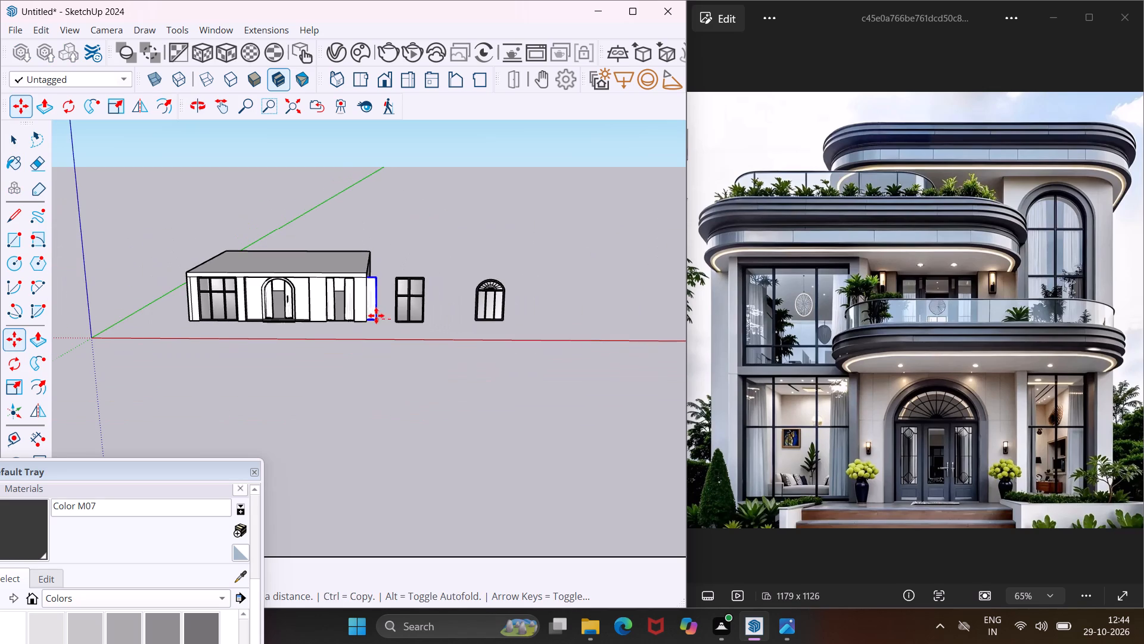
click(156, 323)
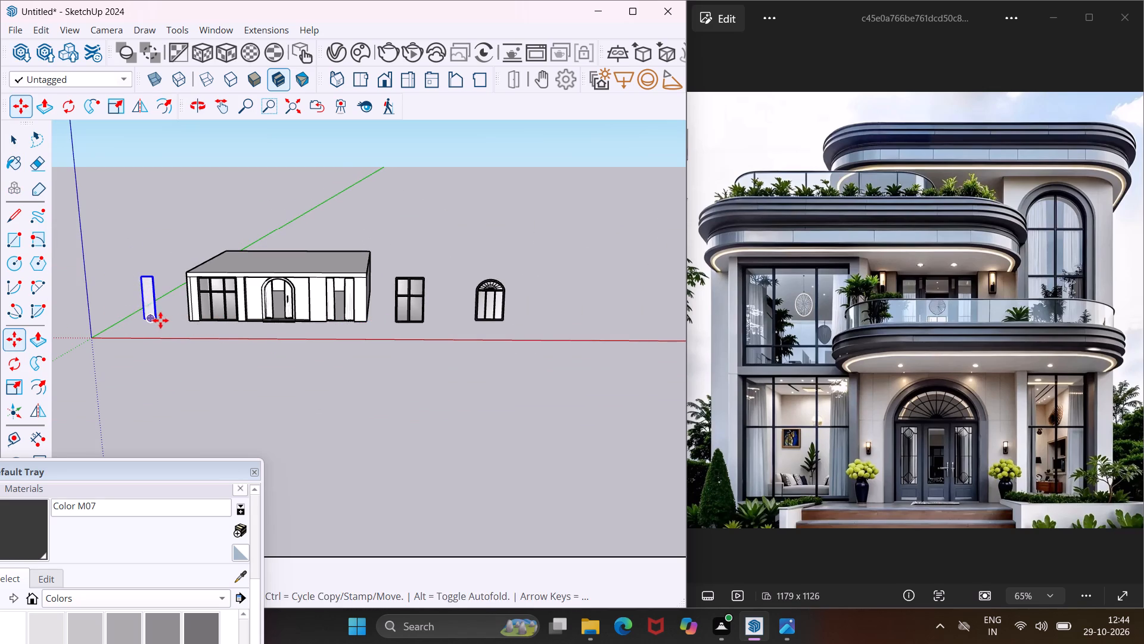
key(Escape)
key(space)
Move the detached four-pane window into the right front opening, snapping its lower left corner to the midpoint of the jamb's bottom edge.
scroll(405, 295, up, 8)
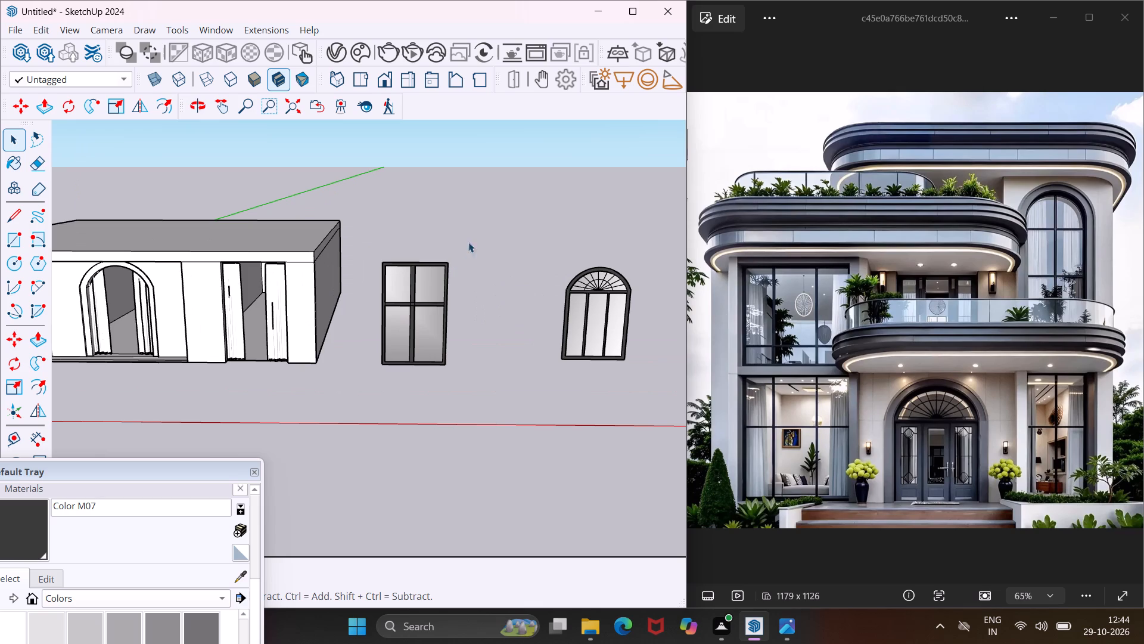
drag(484, 241, 363, 417)
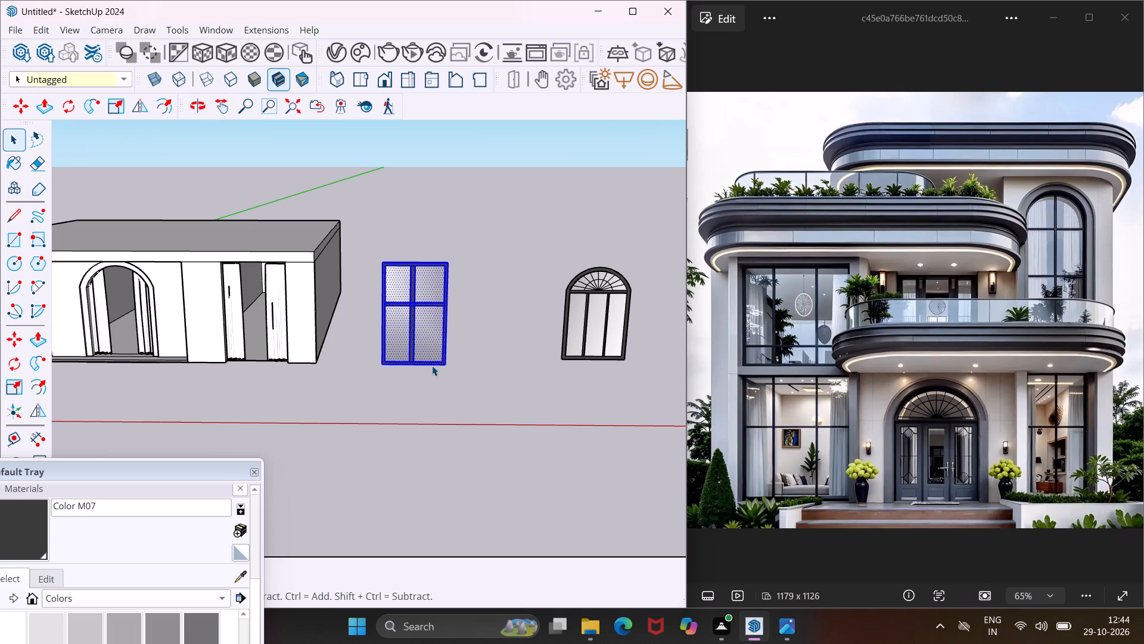
key(m)
scroll(421, 363, up, 4)
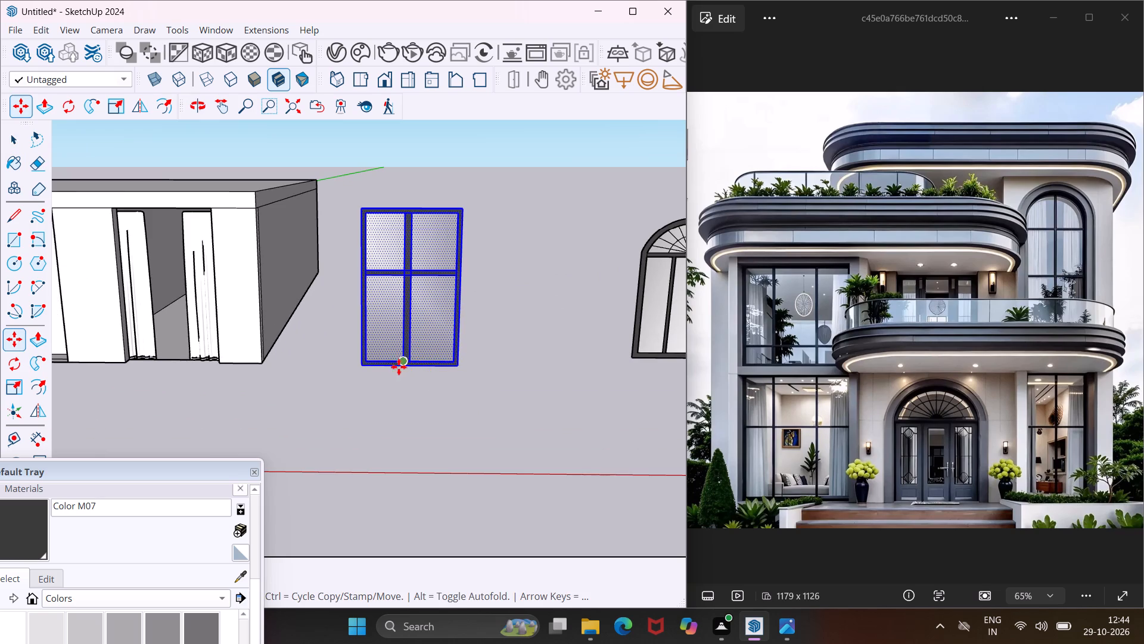
scroll(366, 364, up, 5)
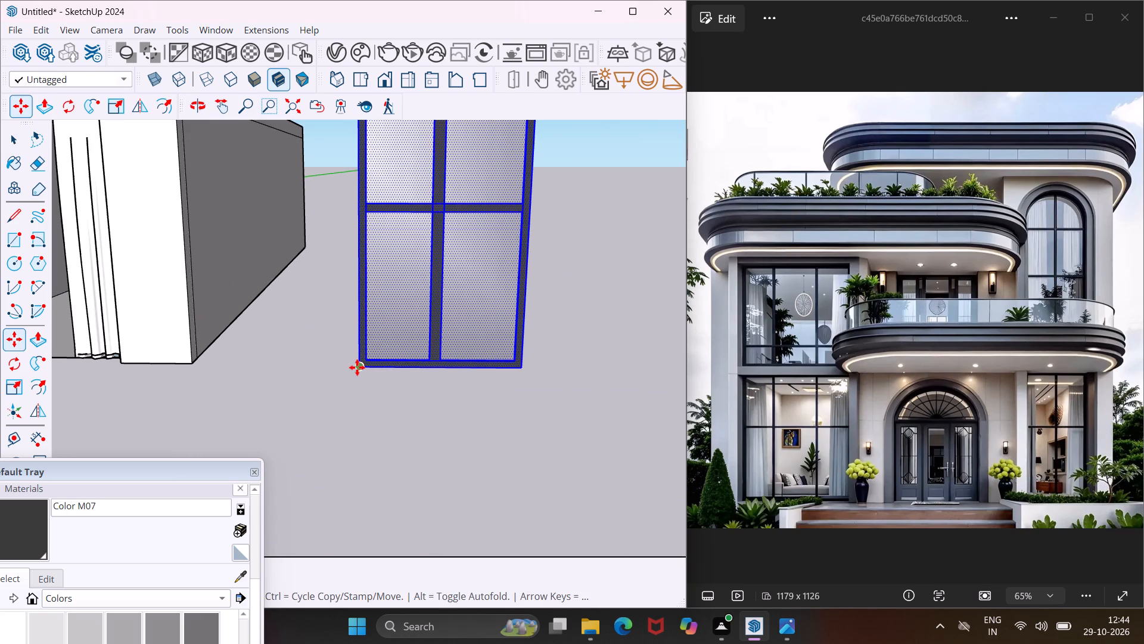
click(360, 367)
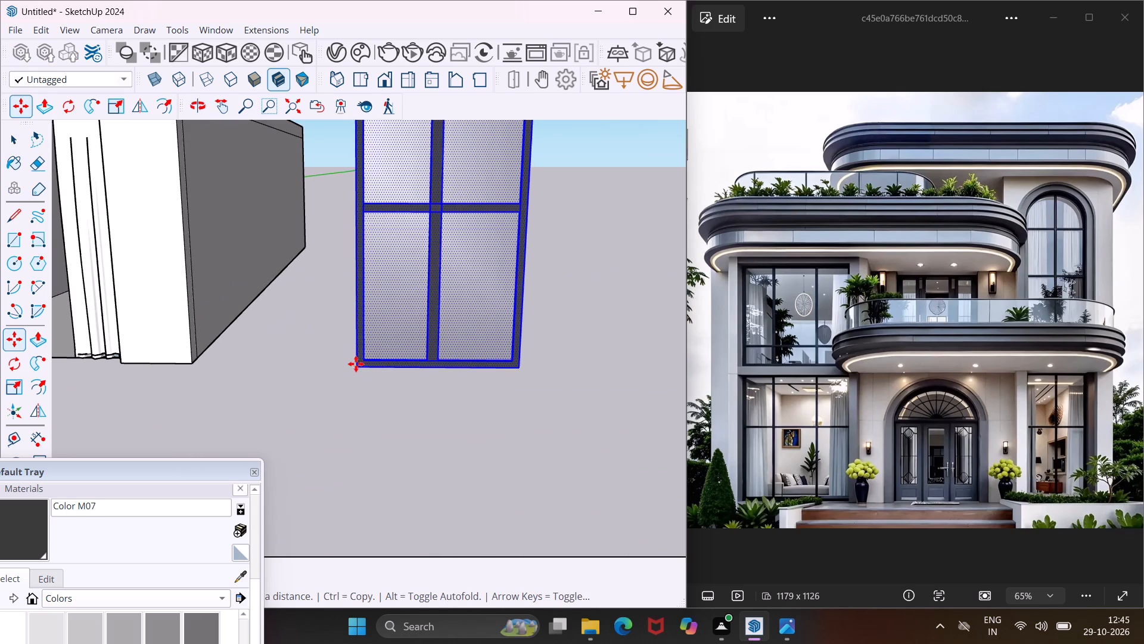
scroll(352, 336, down, 6)
scroll(146, 355, up, 6)
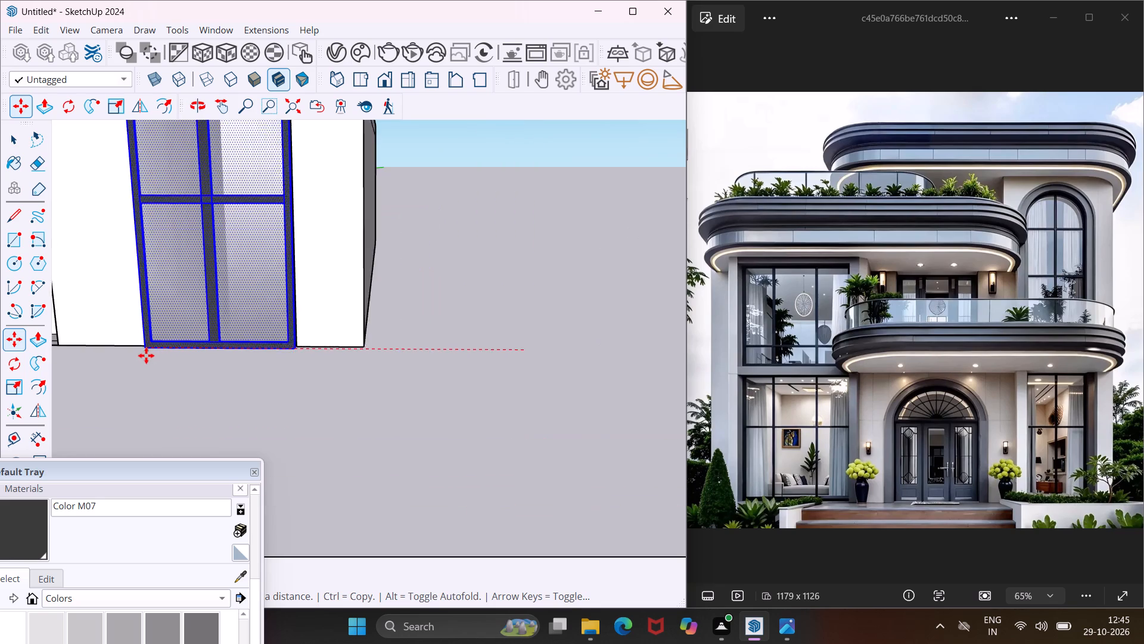
scroll(146, 355, down, 1)
scroll(146, 355, up, 19)
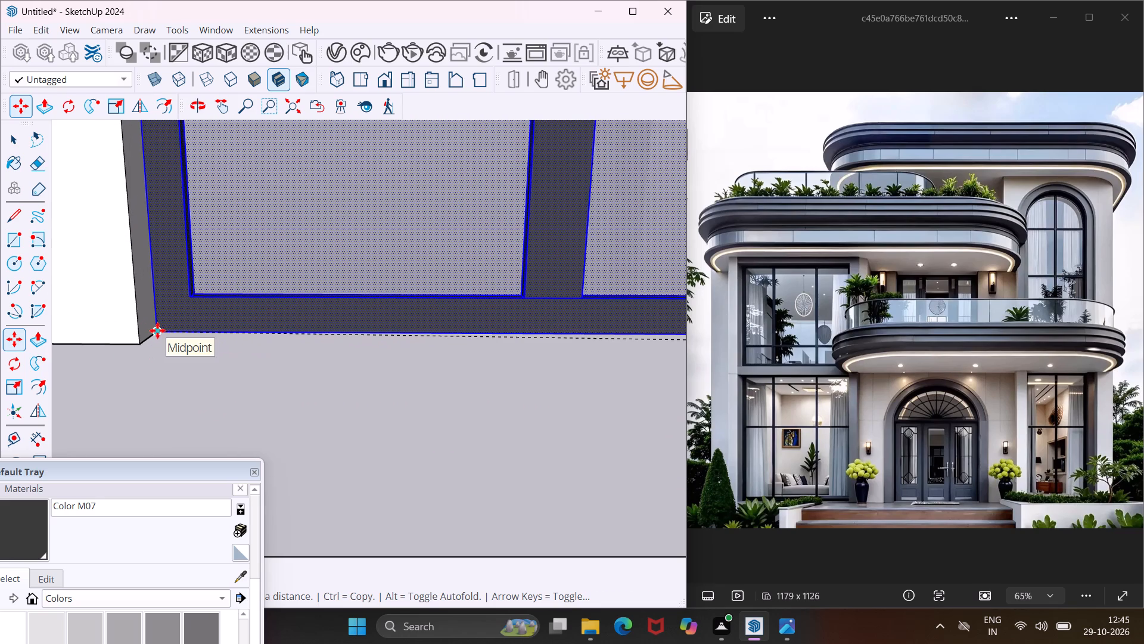
click(157, 333)
scroll(157, 333, down, 13)
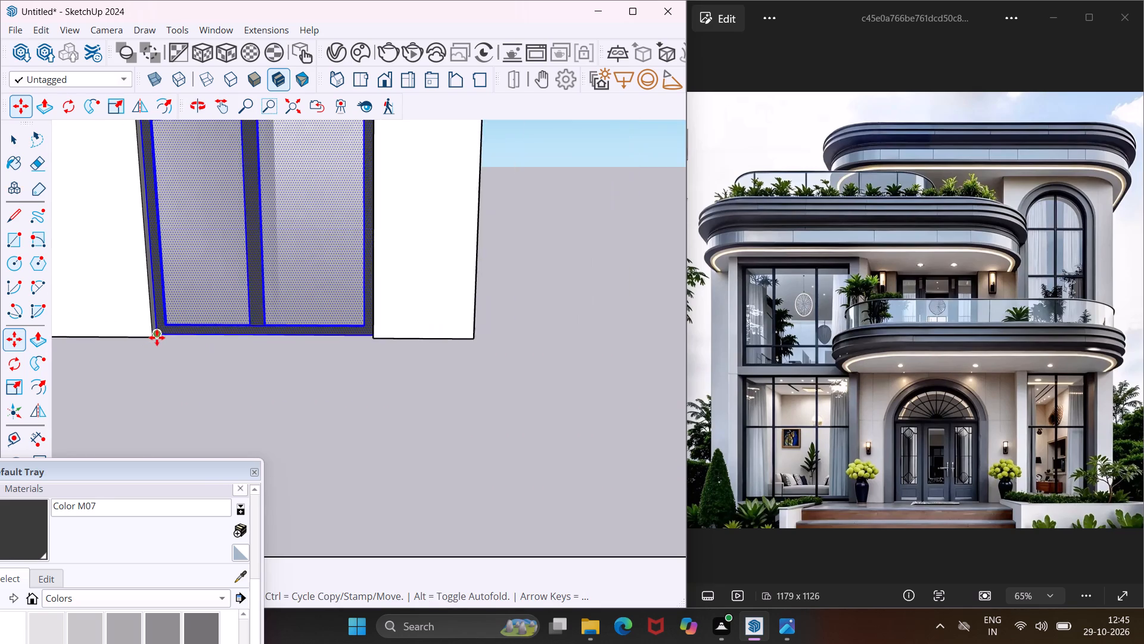
scroll(157, 338, down, 16)
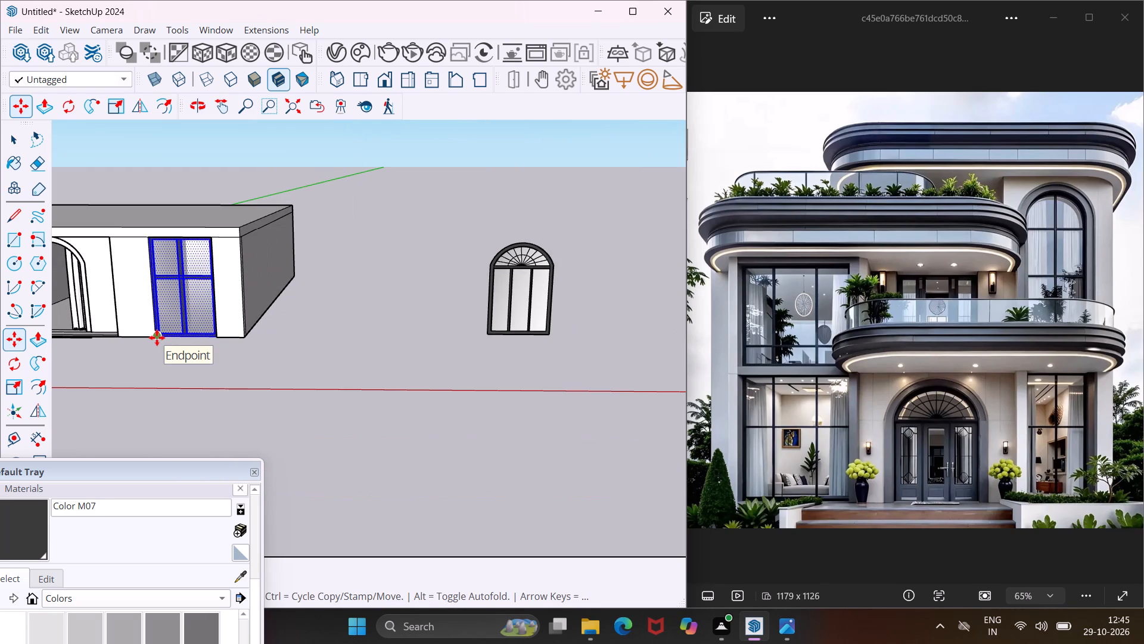
key(Escape)
key(space)
Move the detached arched window into the central arched front opening, placing its lower right corner at the foot of the right jamb.
scroll(595, 274, up, 3)
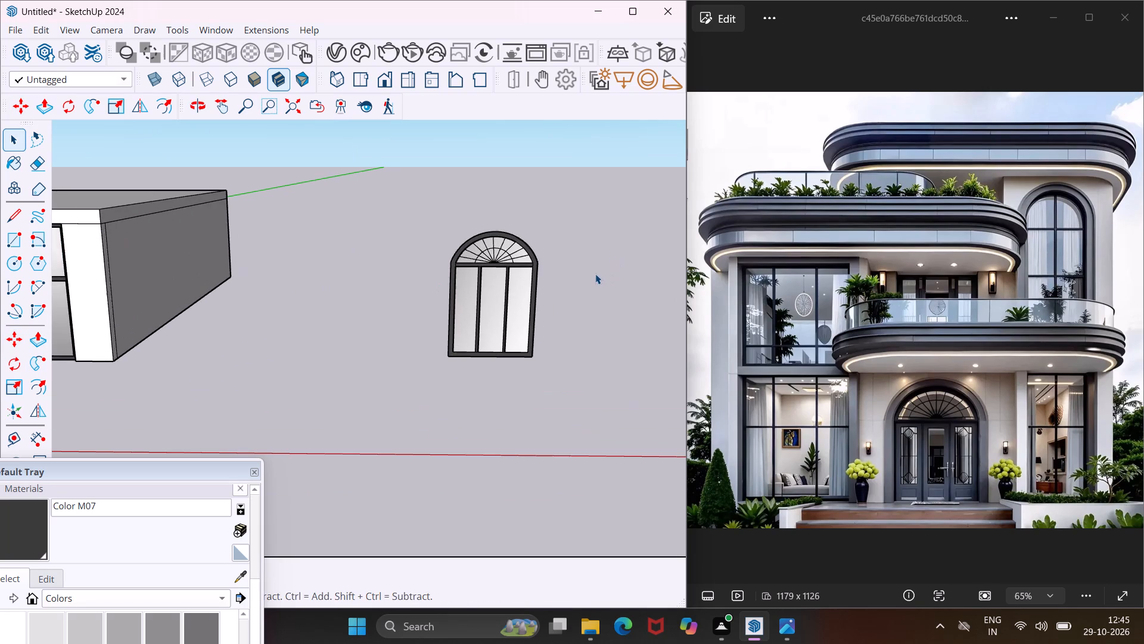
drag(604, 211, 436, 384)
key(m)
scroll(521, 357, up, 3)
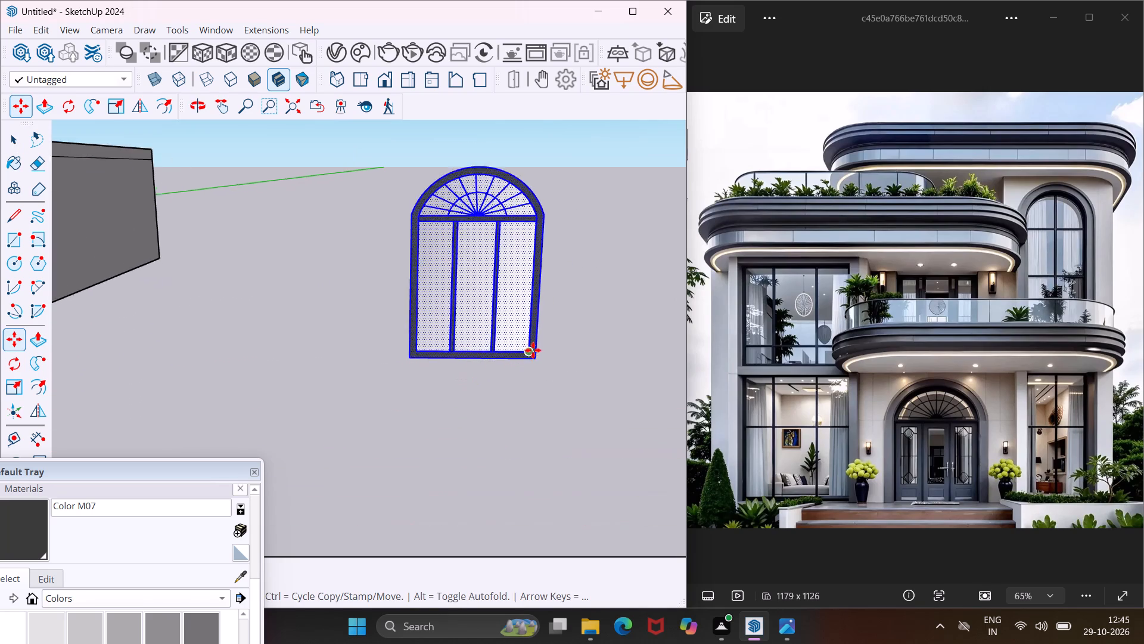
scroll(533, 350, up, 5)
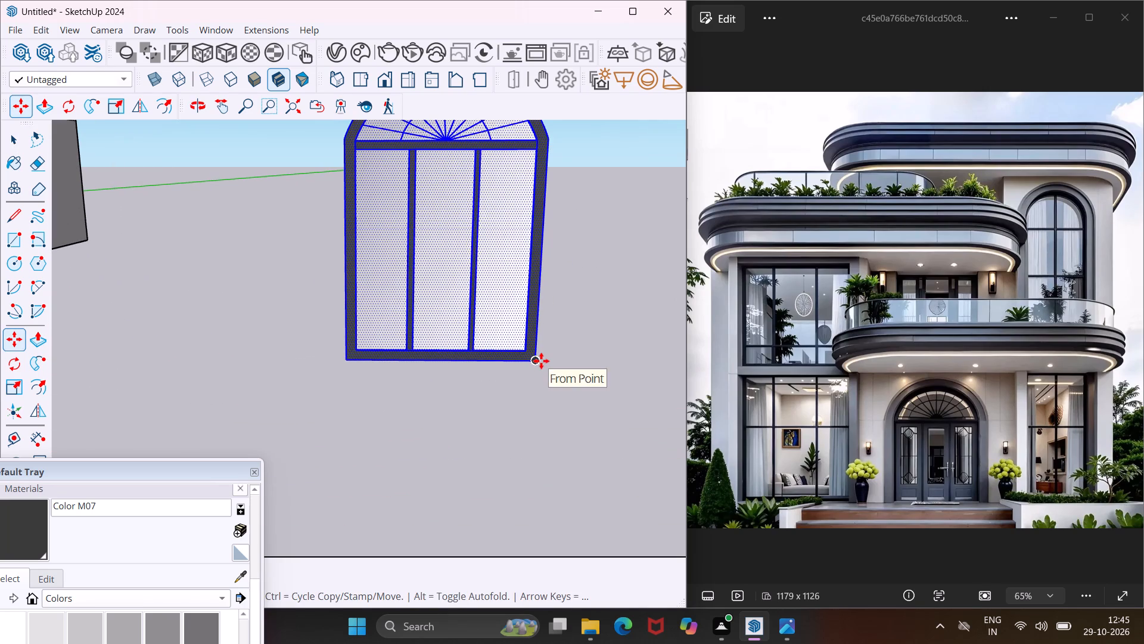
click(535, 360)
scroll(494, 340, down, 2)
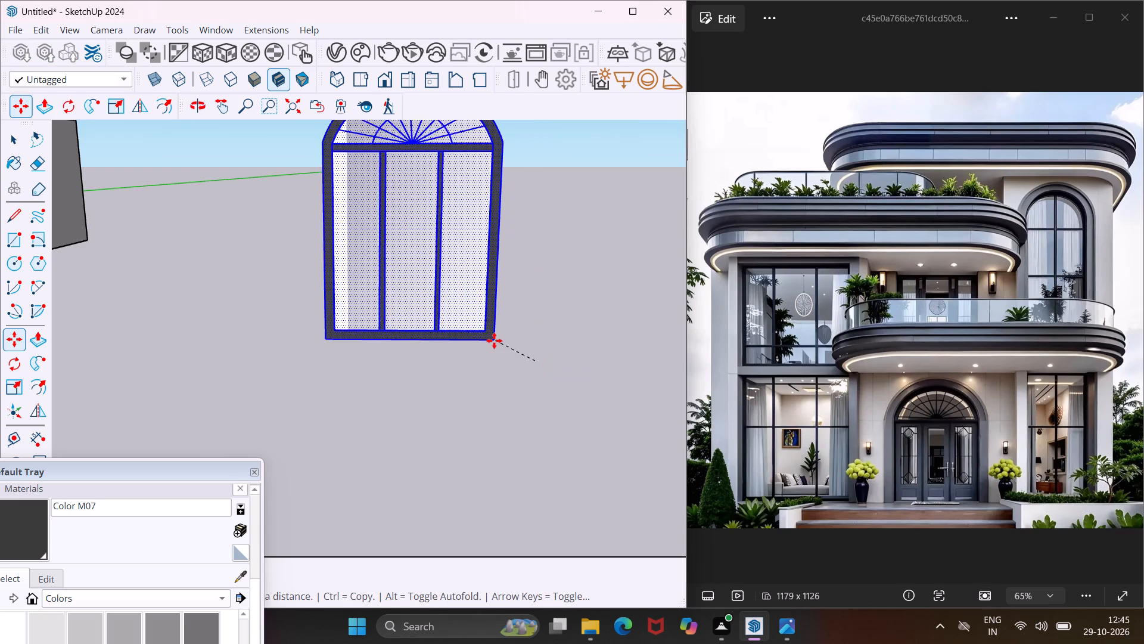
scroll(494, 340, down, 15)
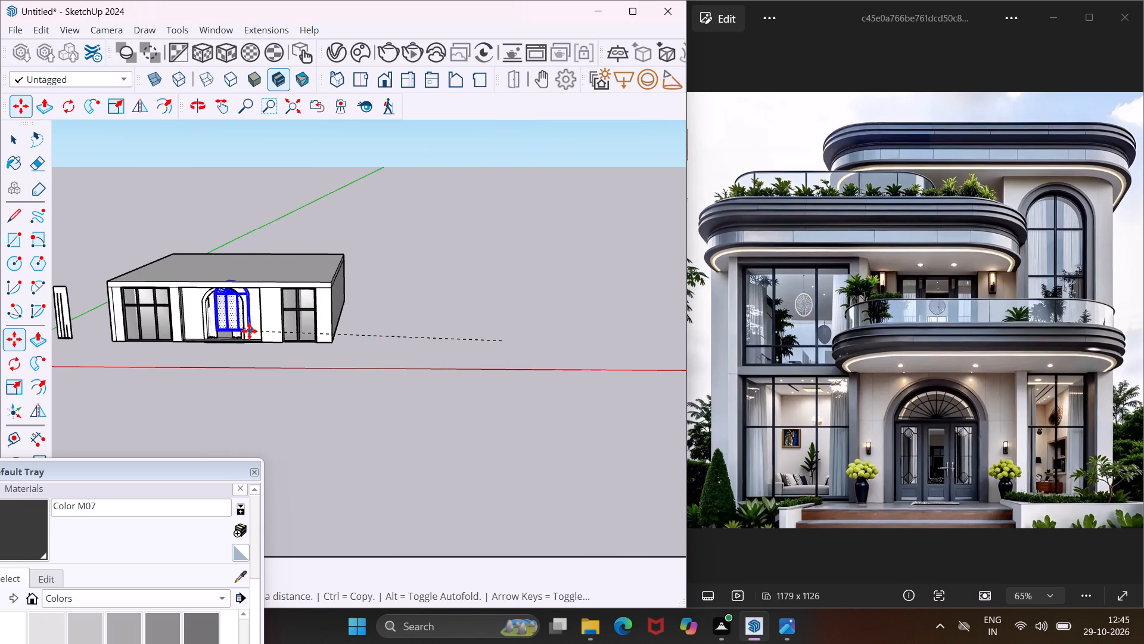
scroll(244, 331, up, 10)
middle_drag(241, 340, 495, 343)
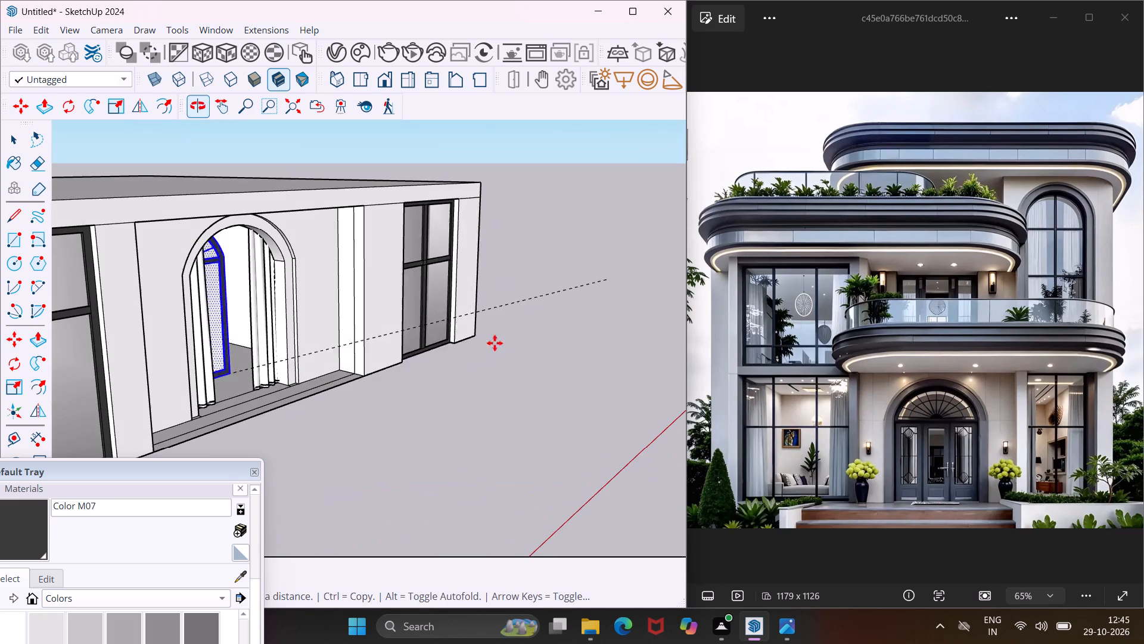
scroll(309, 375, up, 15)
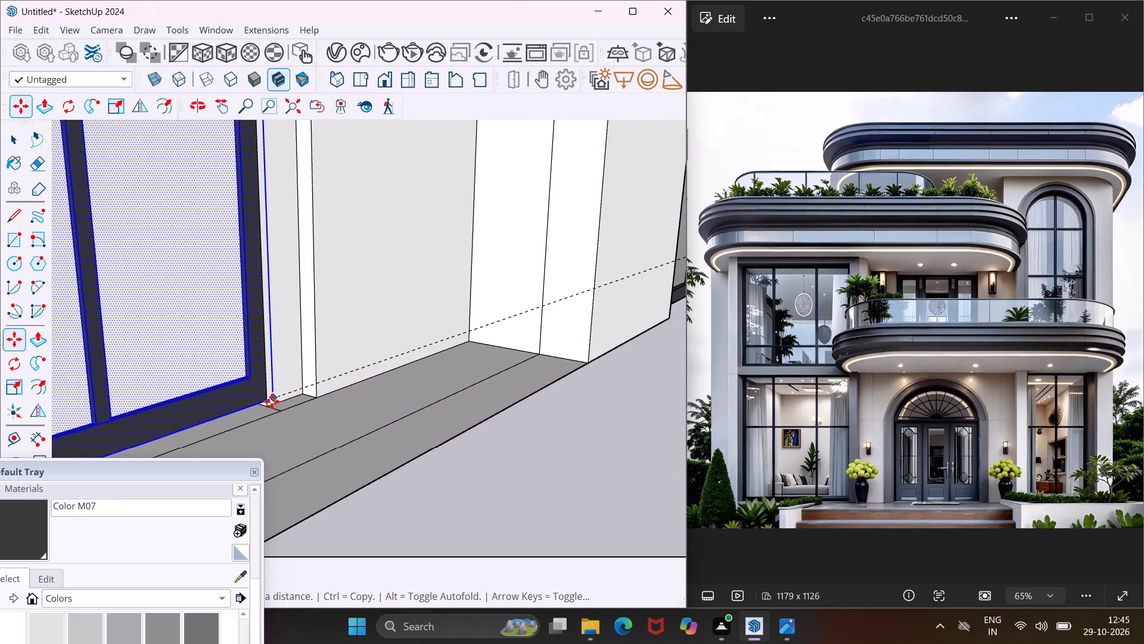
click(267, 405)
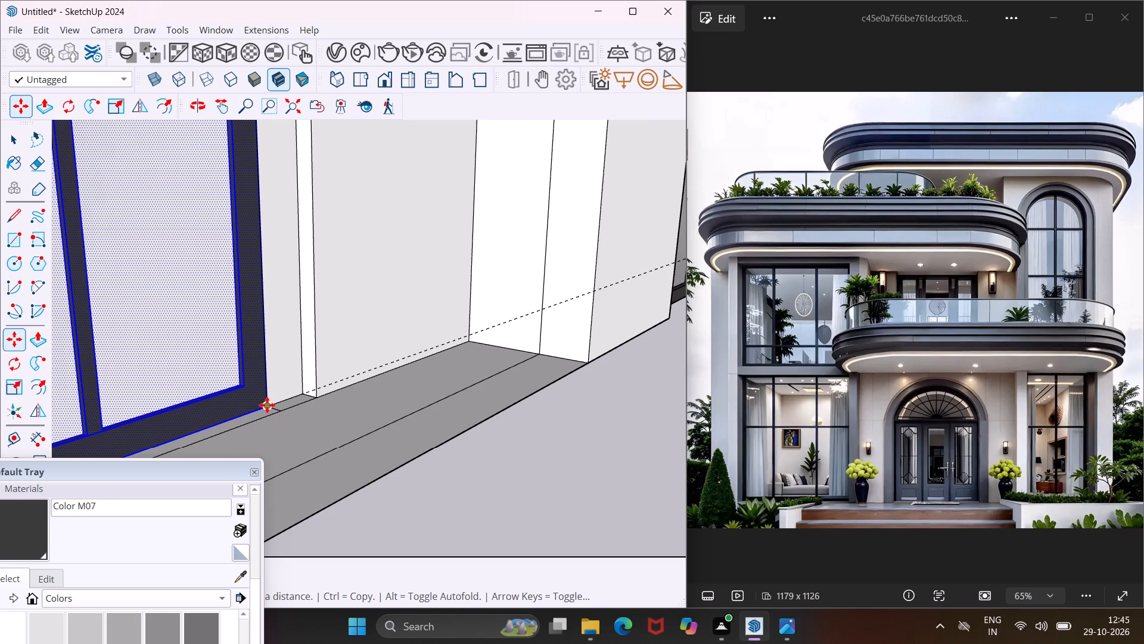
key(Escape)
key(space)
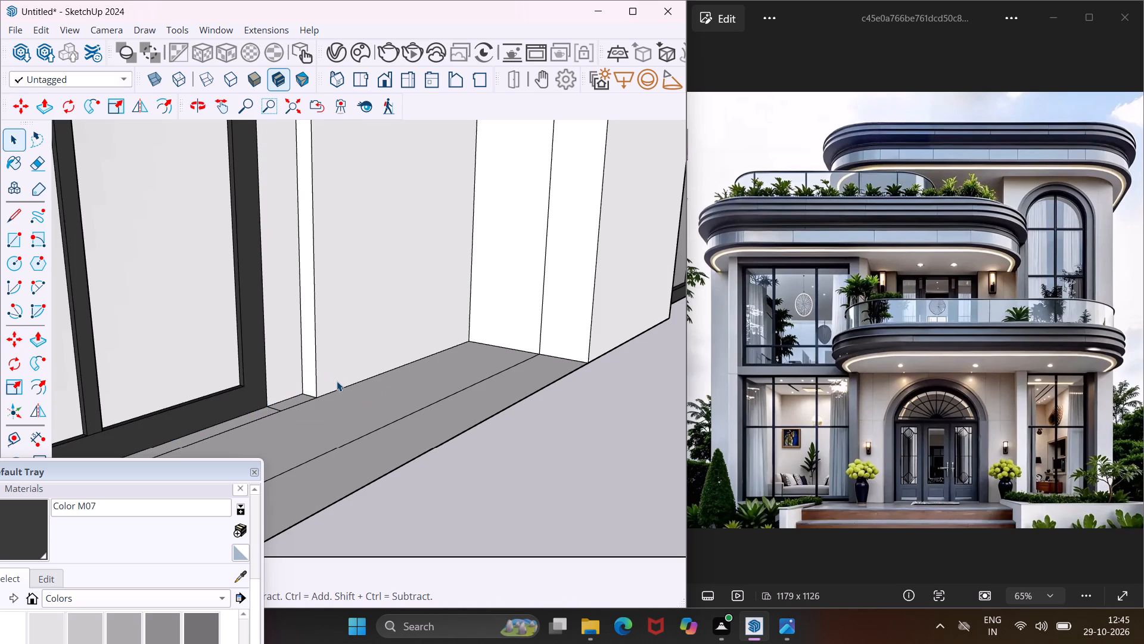
Examine how the arched window fits its opening, including the arch top, and view the building's front and left side.
scroll(351, 393, down, 15)
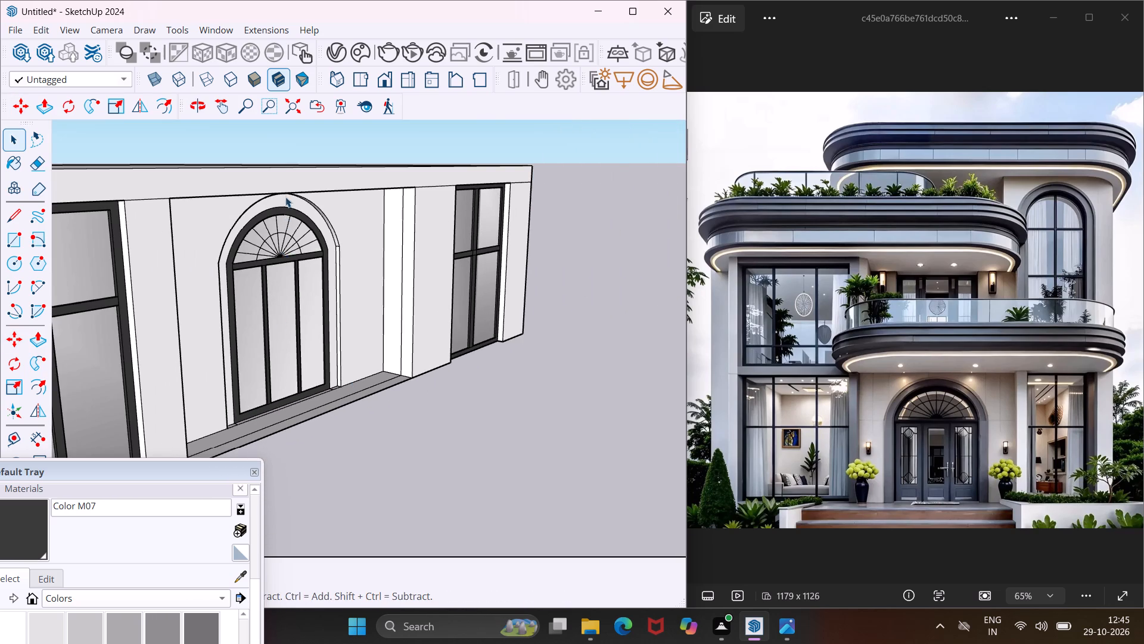
scroll(285, 196, up, 6)
middle_drag(281, 191, 266, 137)
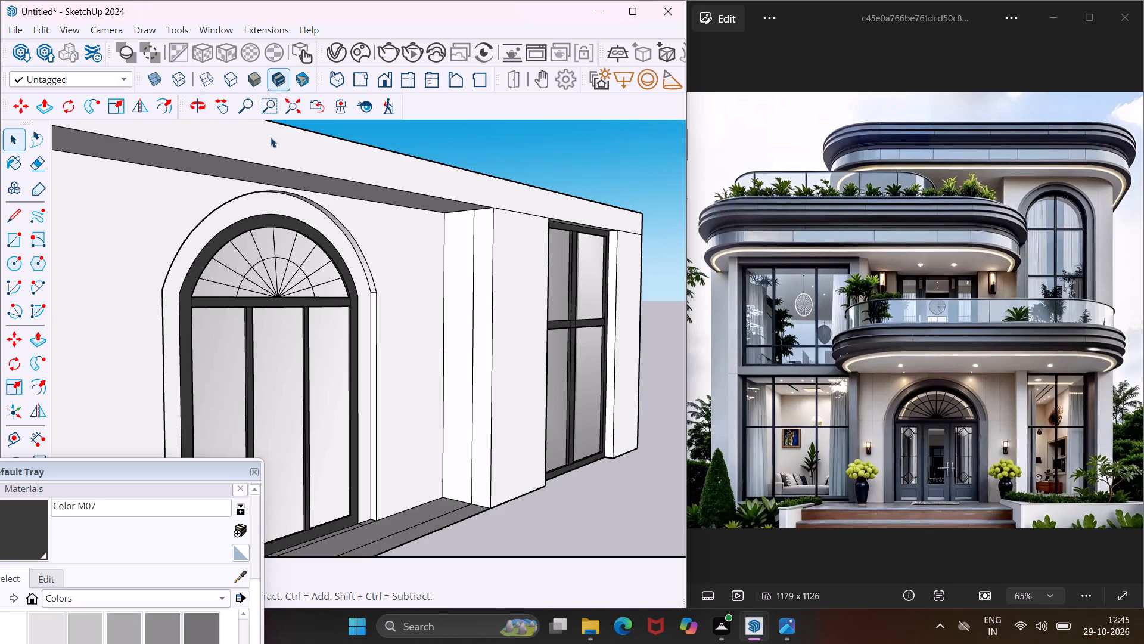
scroll(333, 222, down, 9)
scroll(357, 218, up, 1)
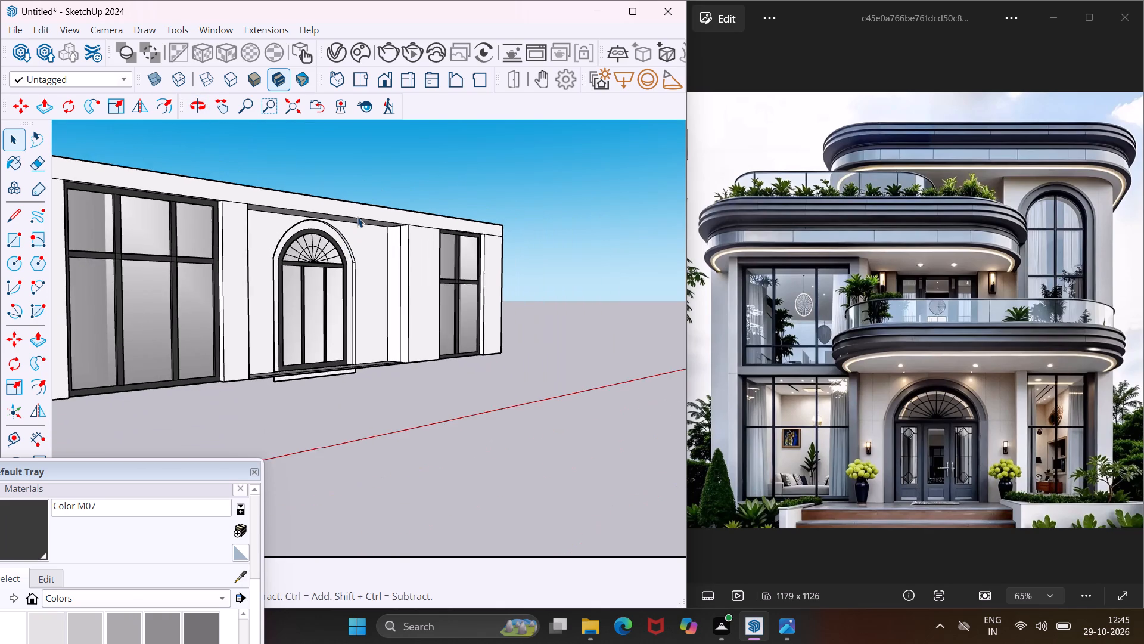
scroll(357, 217, down, 5)
middle_drag(359, 213, 434, 277)
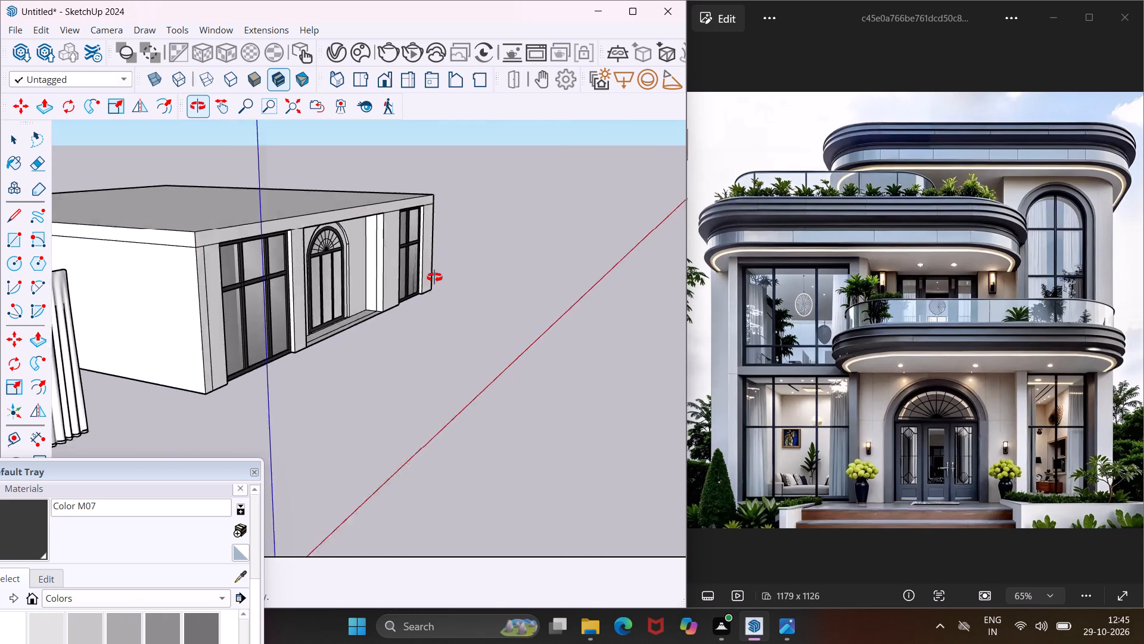
middle_drag(434, 277, 483, 333)
scroll(463, 290, down, 6)
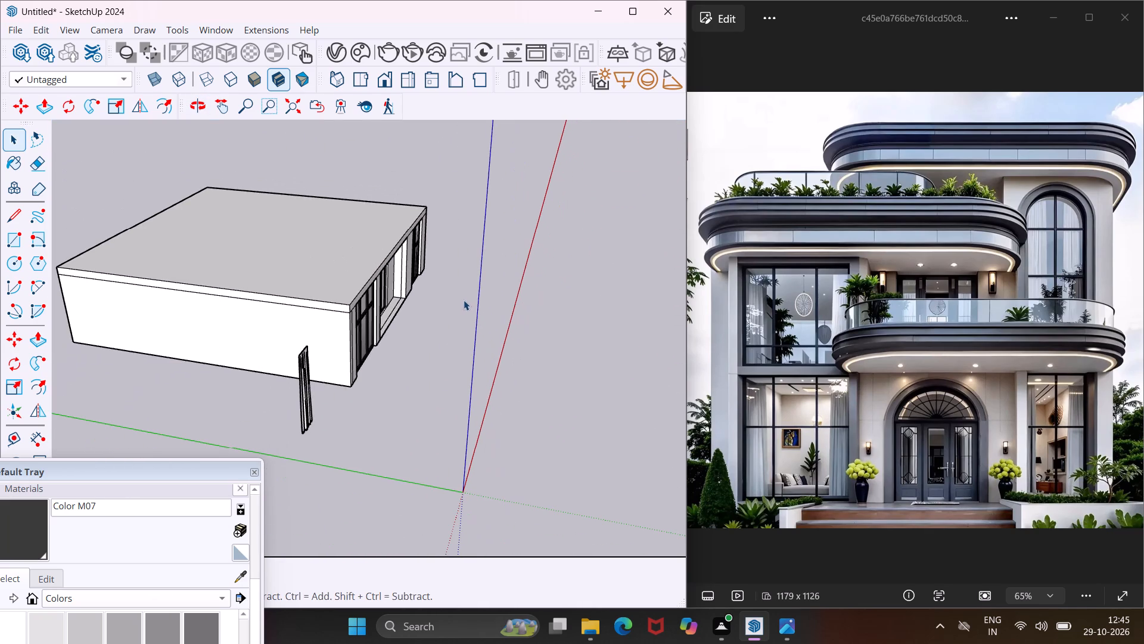
Draw a vertical line down the building's left side wall, from the roof edge to the base, nearer the front corner.
middle_drag(169, 274, 325, 240)
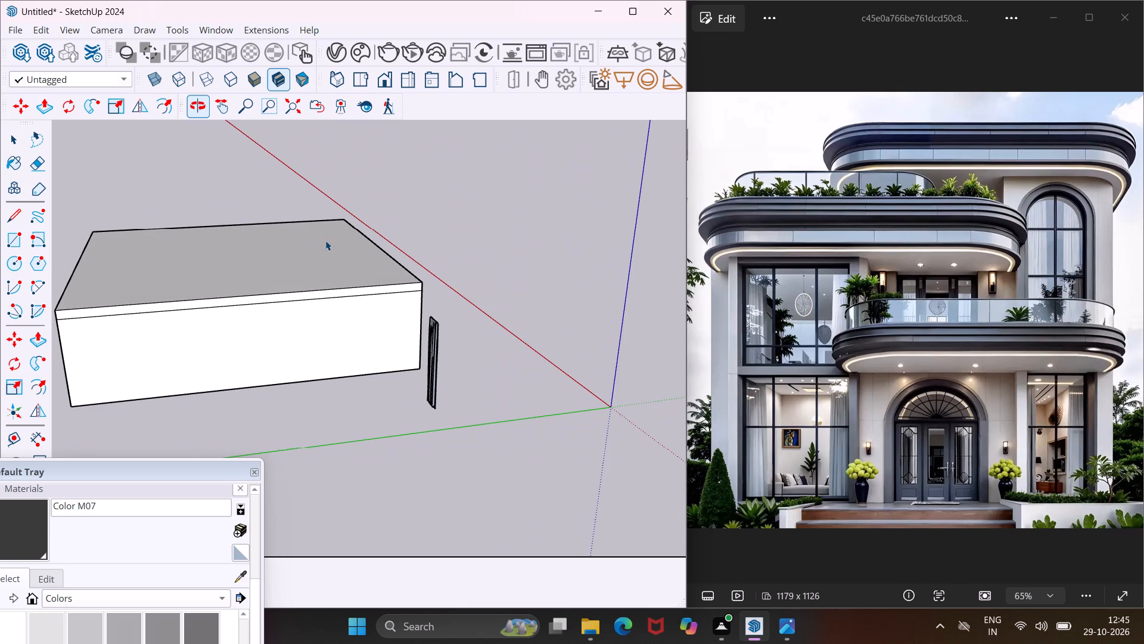
scroll(285, 264, up, 3)
middle_drag(276, 262, 321, 250)
scroll(321, 249, down, 3)
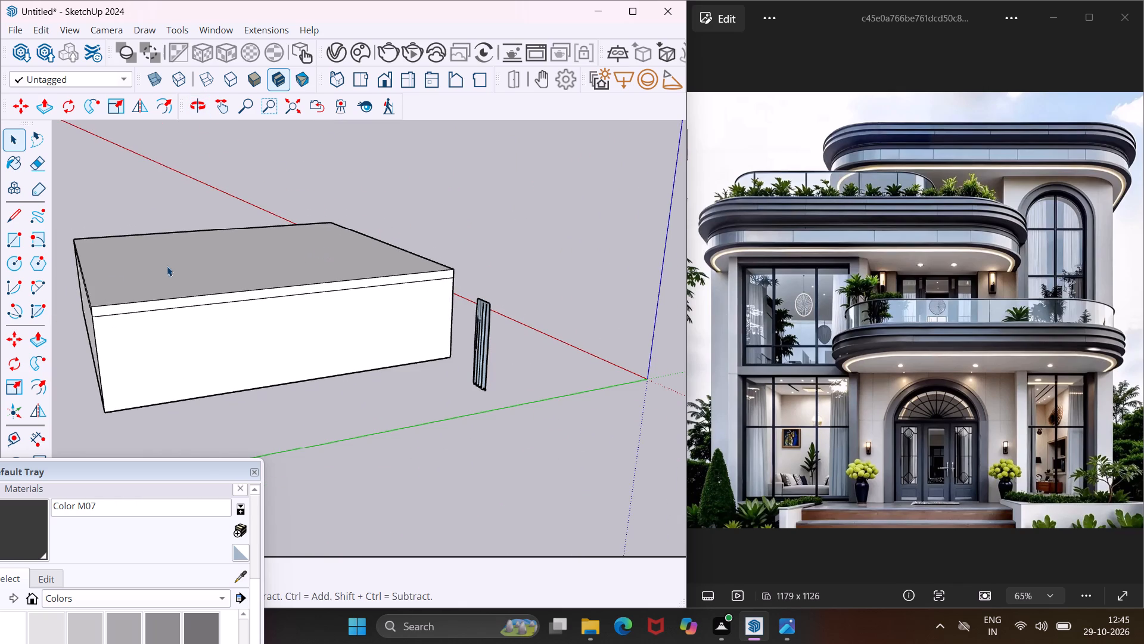
click(13, 218)
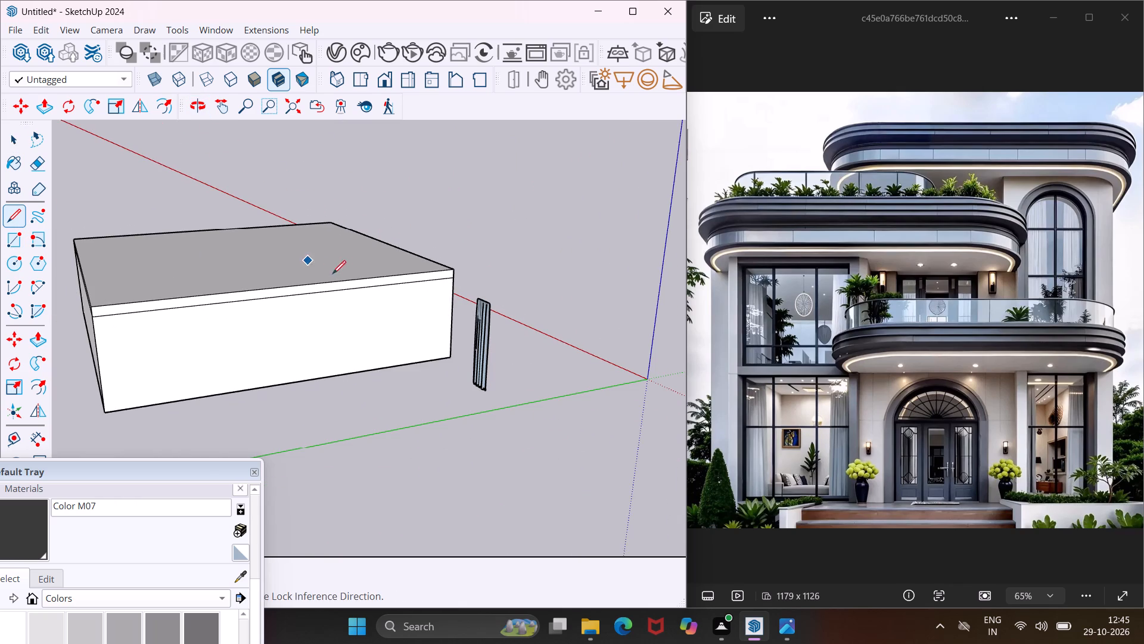
scroll(329, 293, up, 9)
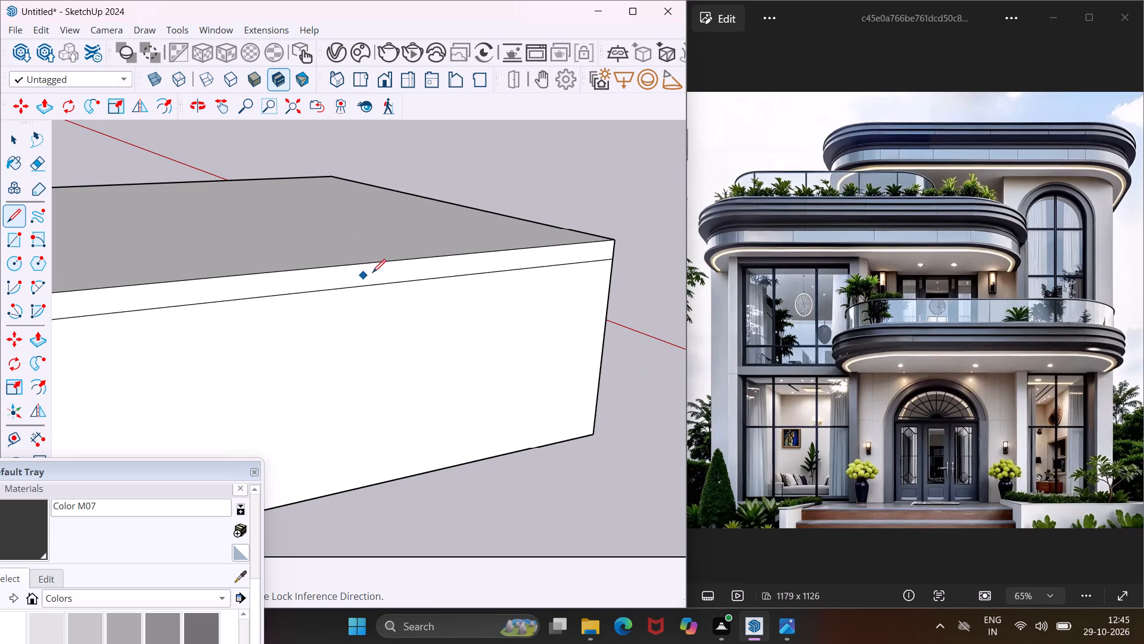
click(422, 260)
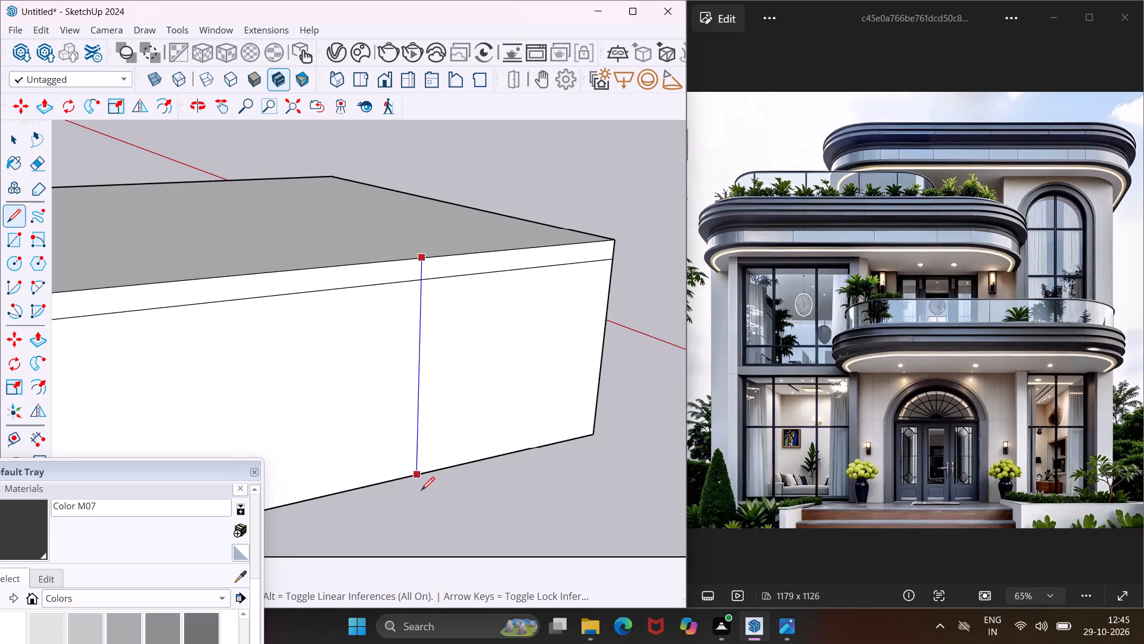
click(423, 478)
key(Escape)
key(space)
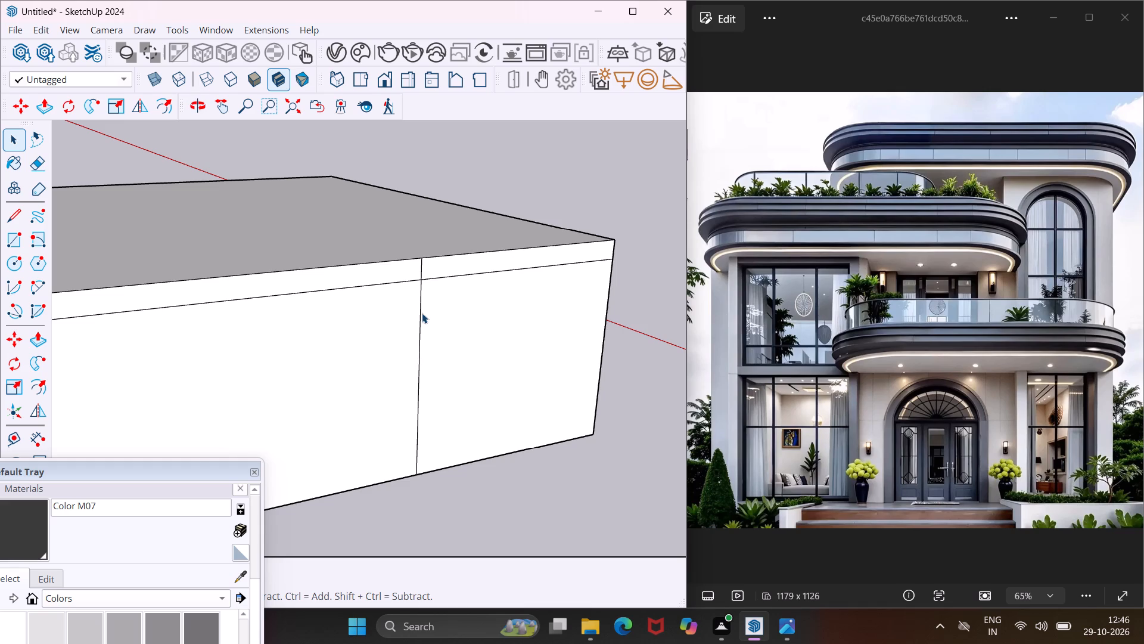
Erase the horizontal band line on the left side wall from the new vertical line to the rear corner.
key(e)
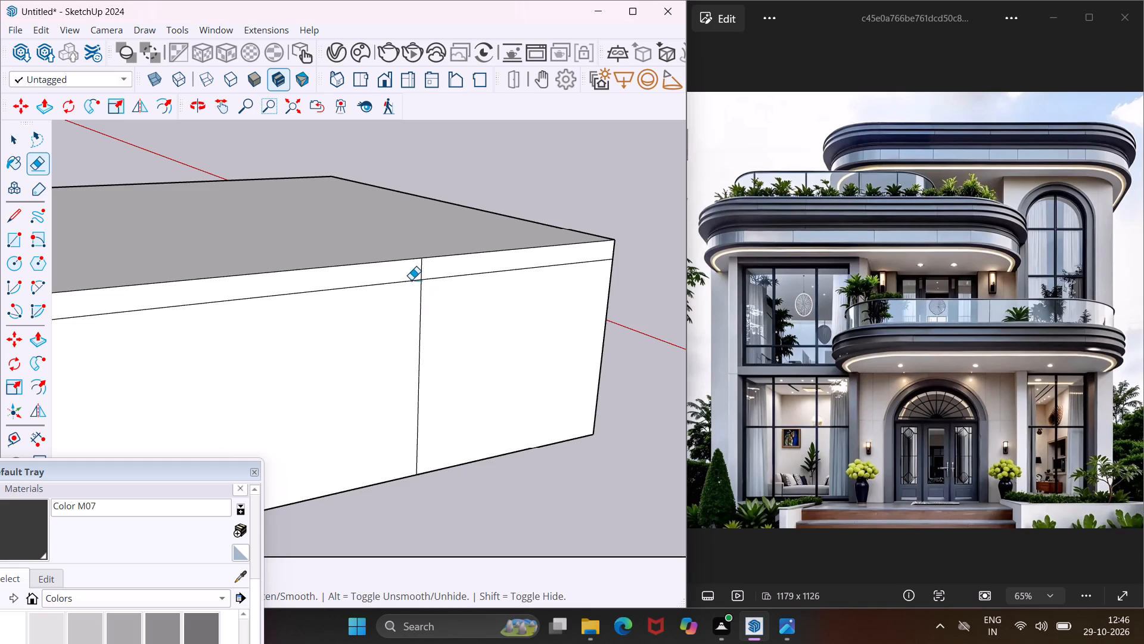
click(411, 280)
click(409, 282)
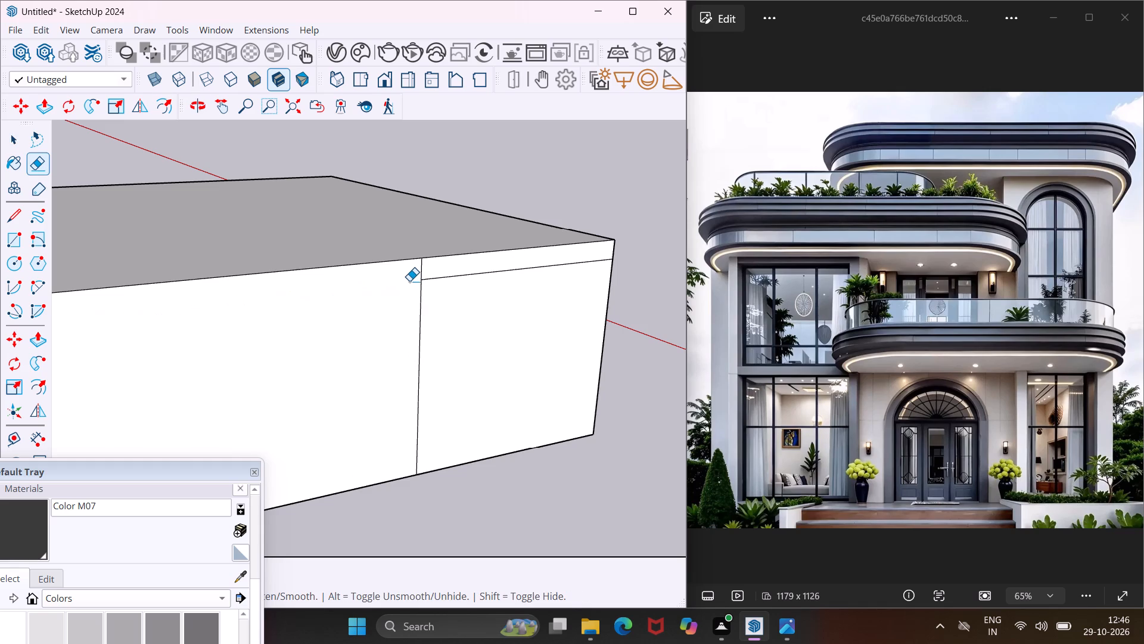
key(Escape)
key(space)
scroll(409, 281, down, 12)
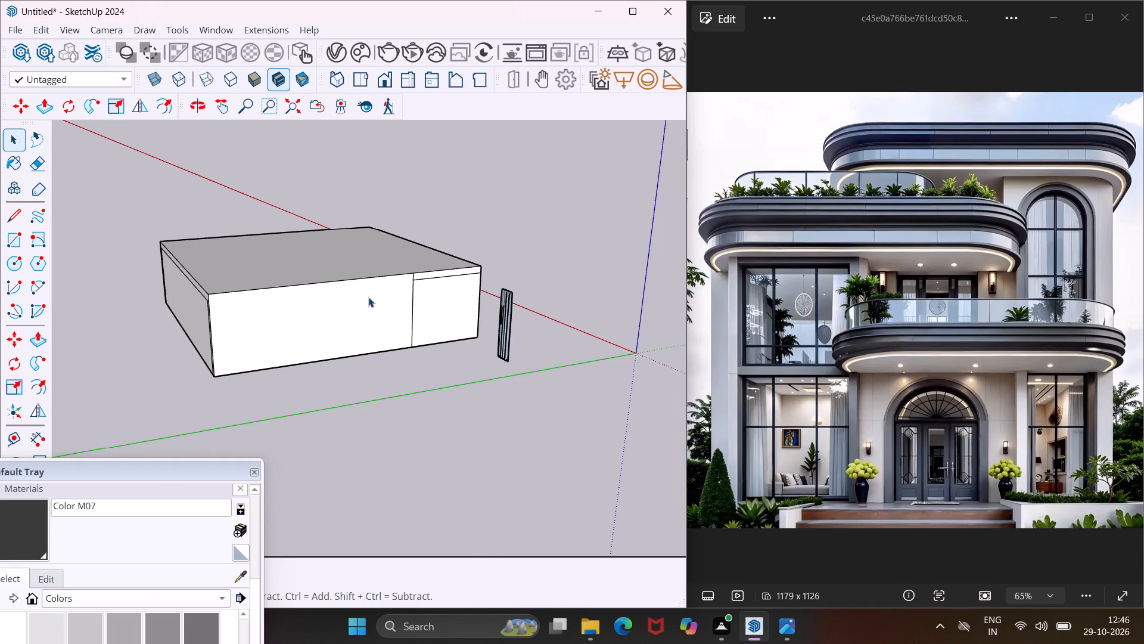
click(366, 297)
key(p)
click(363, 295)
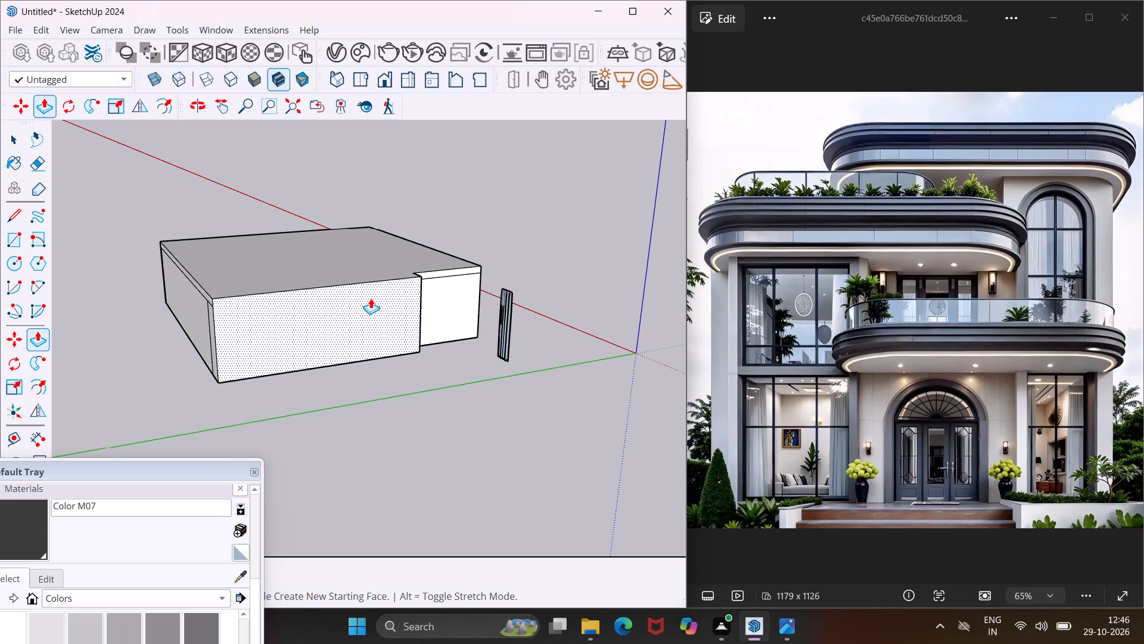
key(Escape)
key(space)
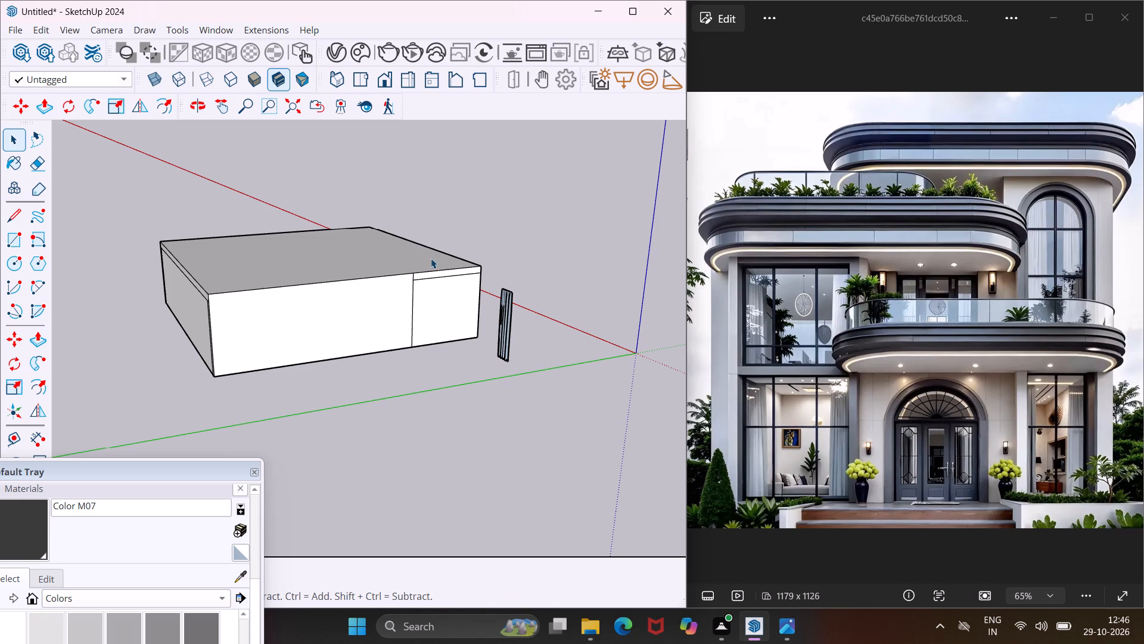
Examine the roof, left side and front facade with its fitted windows from several angles.
middle_drag(430, 258, 237, 327)
scroll(375, 272, up, 5)
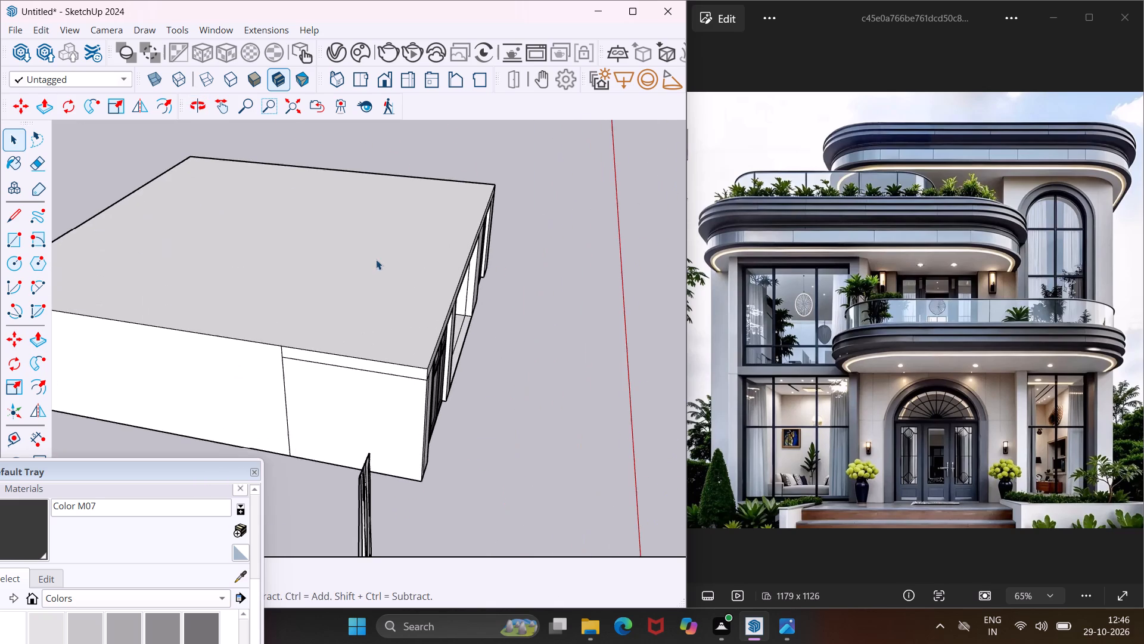
middle_drag(376, 259, 274, 273)
scroll(274, 273, down, 4)
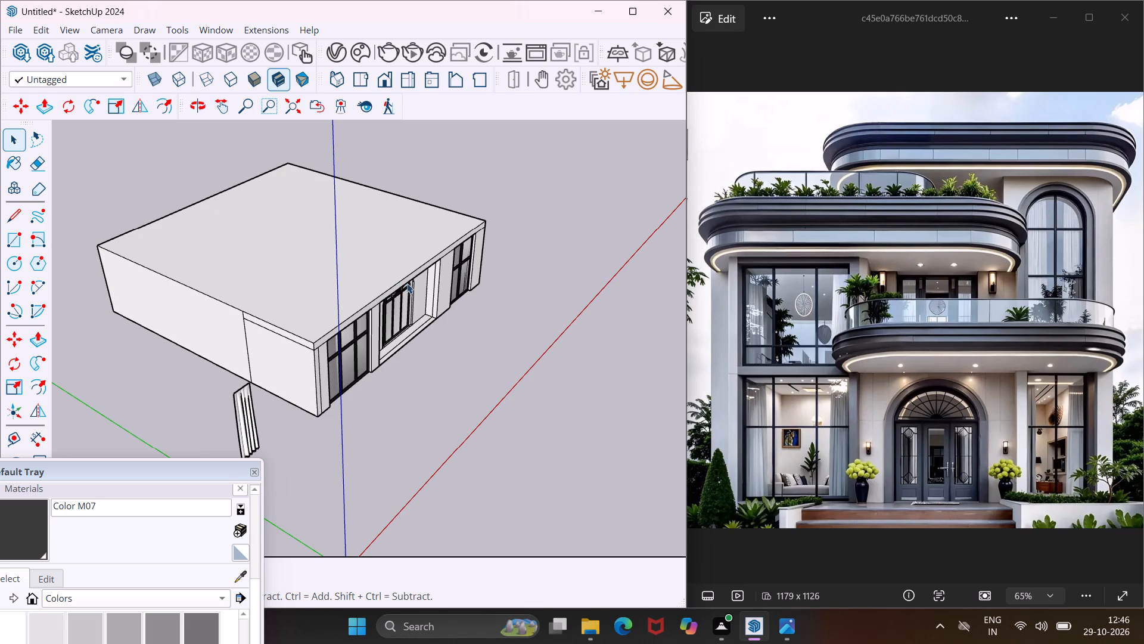
middle_drag(418, 289, 223, 273)
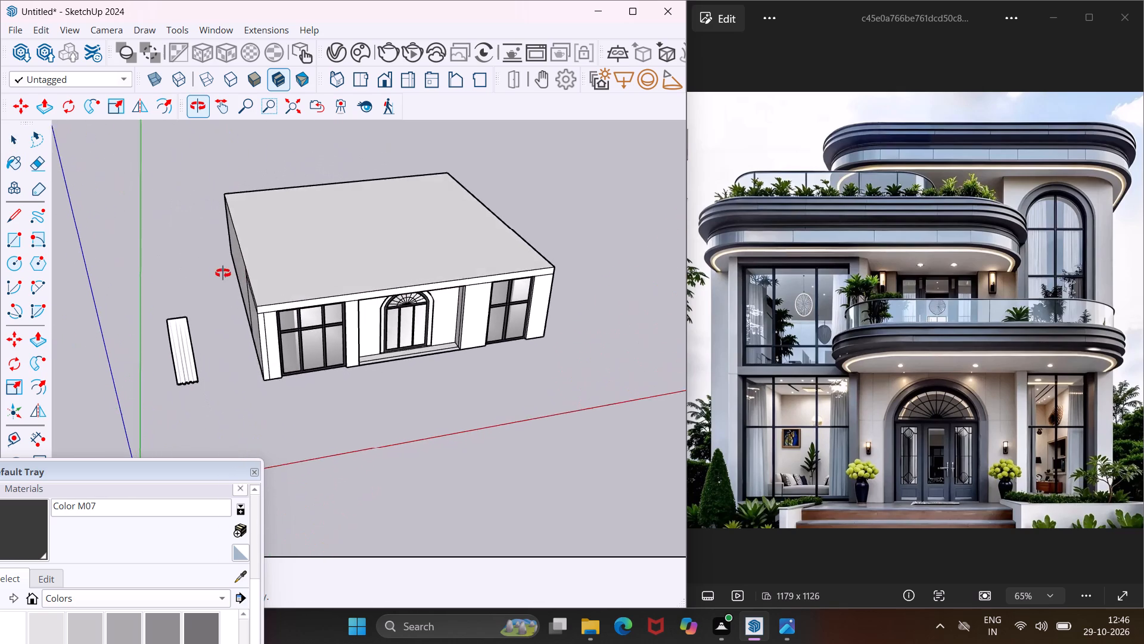
middle_drag(223, 273, 222, 273)
scroll(374, 288, up, 8)
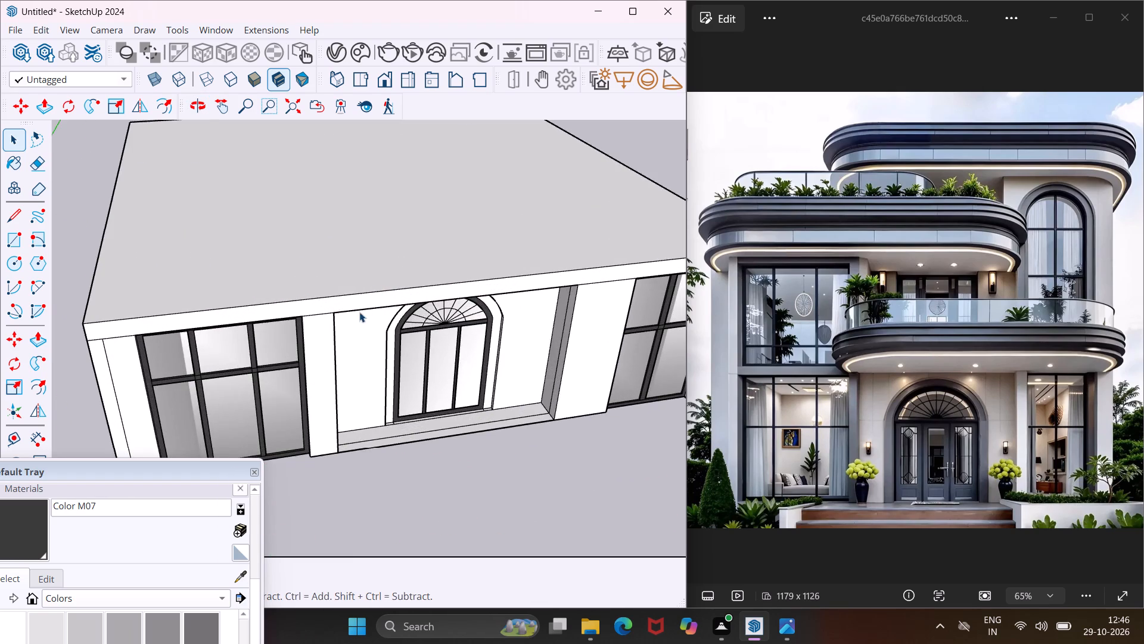
middle_drag(359, 312, 356, 160)
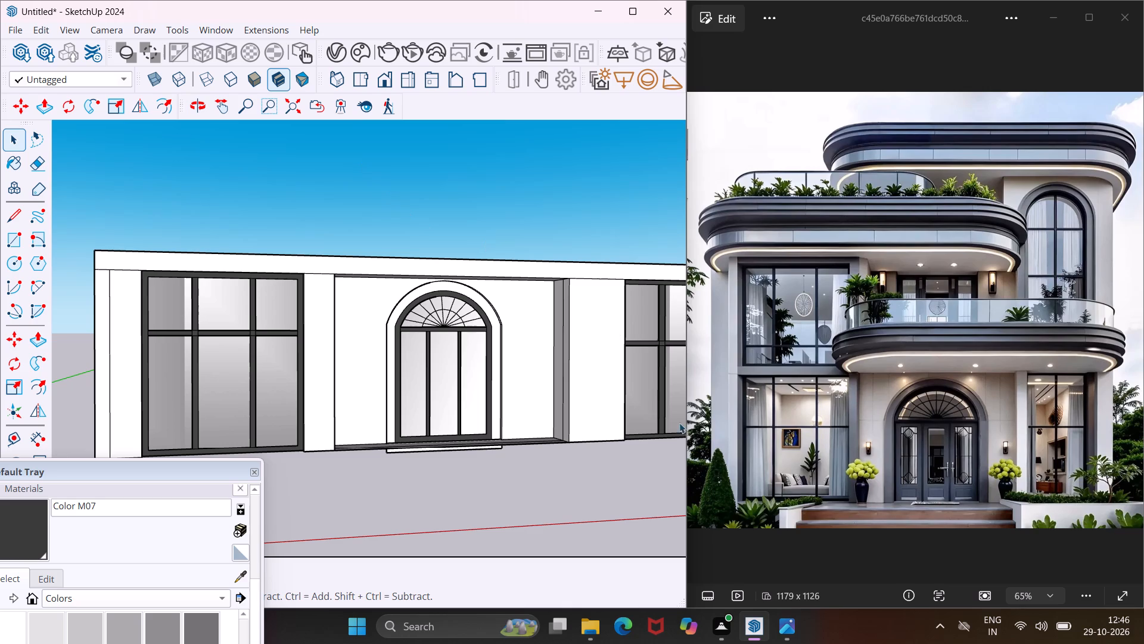
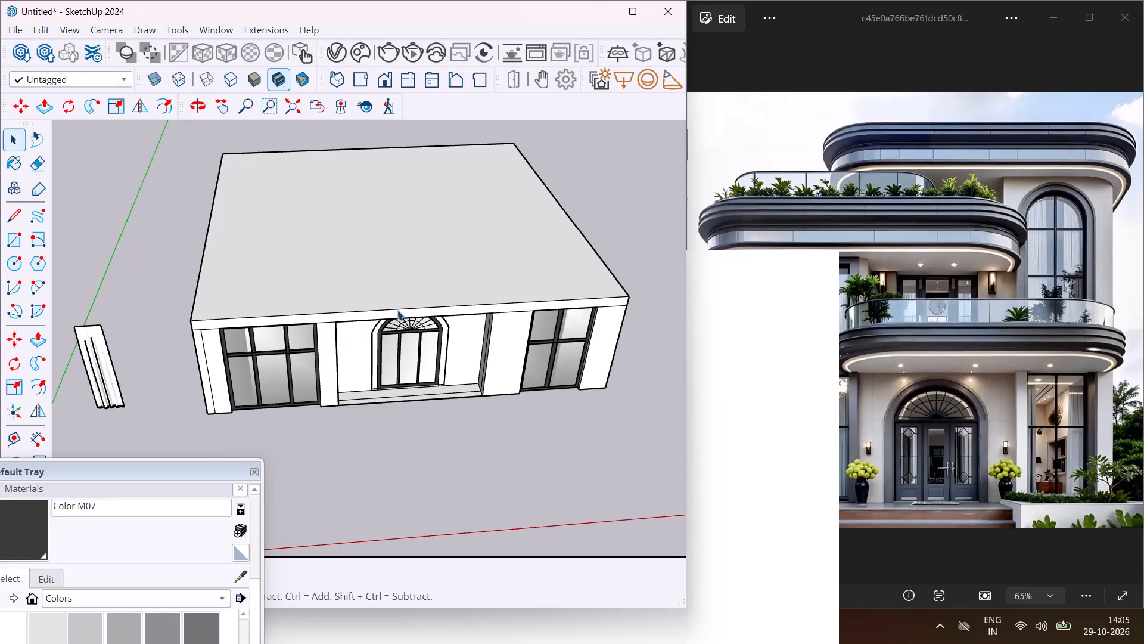
Place a guide line 9" inside the roof's left edge, parallel to it.
scroll(408, 299, up, 3)
middle_drag(408, 299, 408, 304)
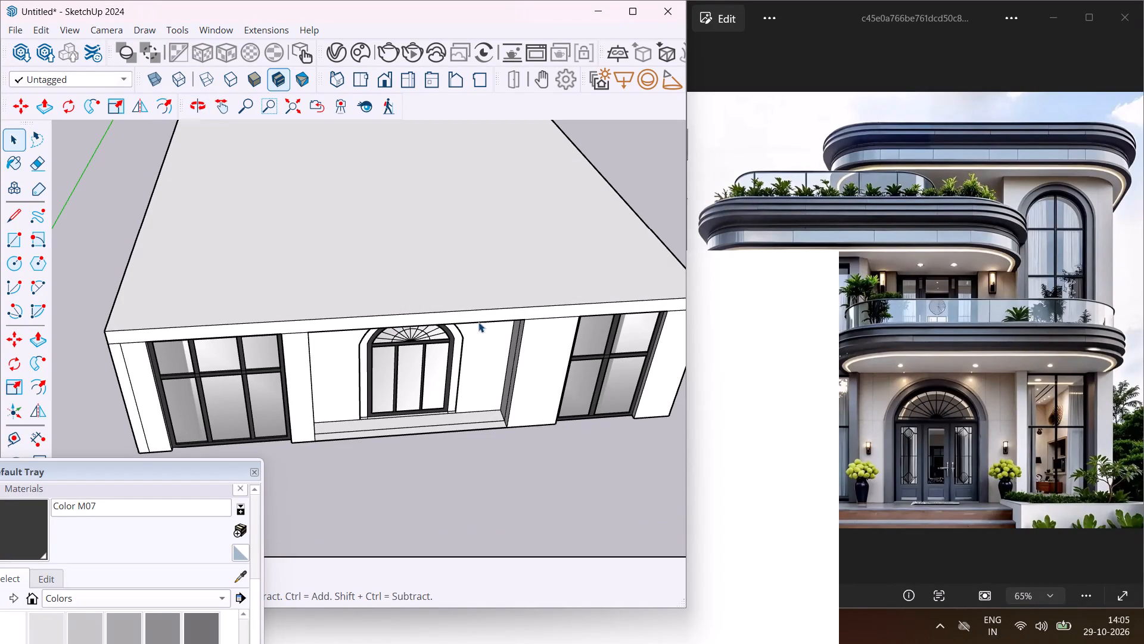
click(965, 310)
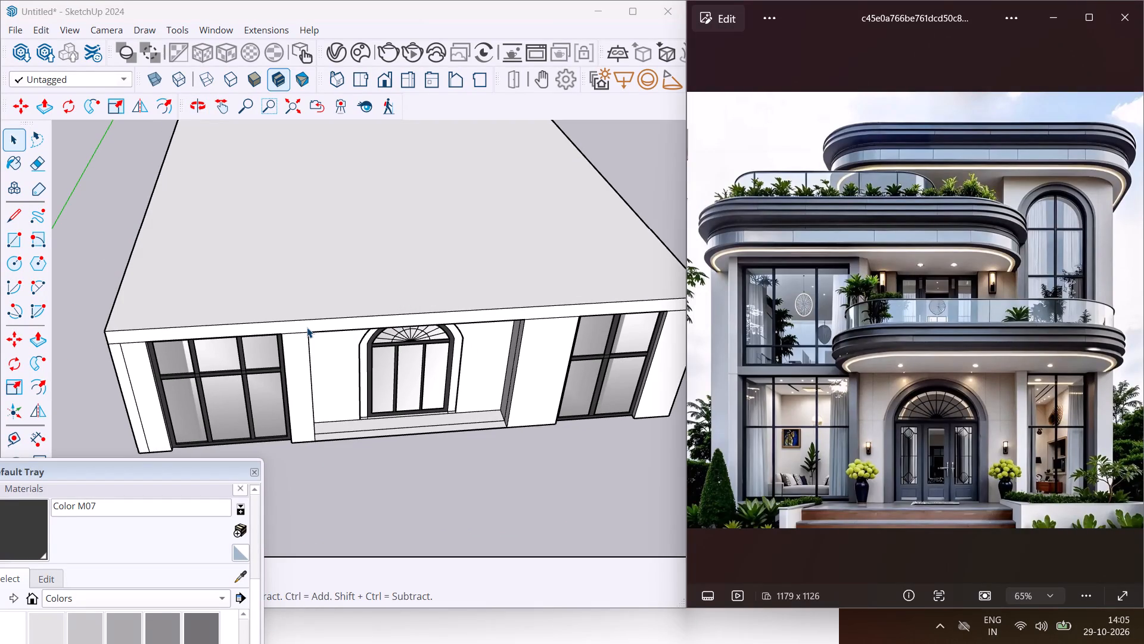
scroll(307, 327, down, 4)
middle_drag(307, 327, 409, 377)
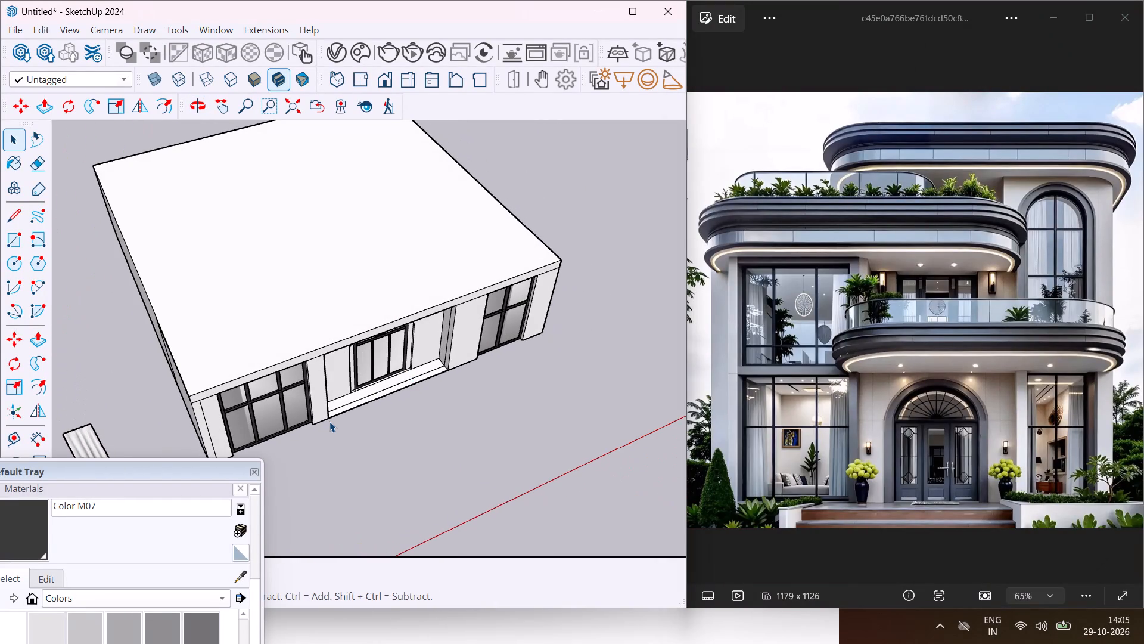
scroll(234, 377, down, 3)
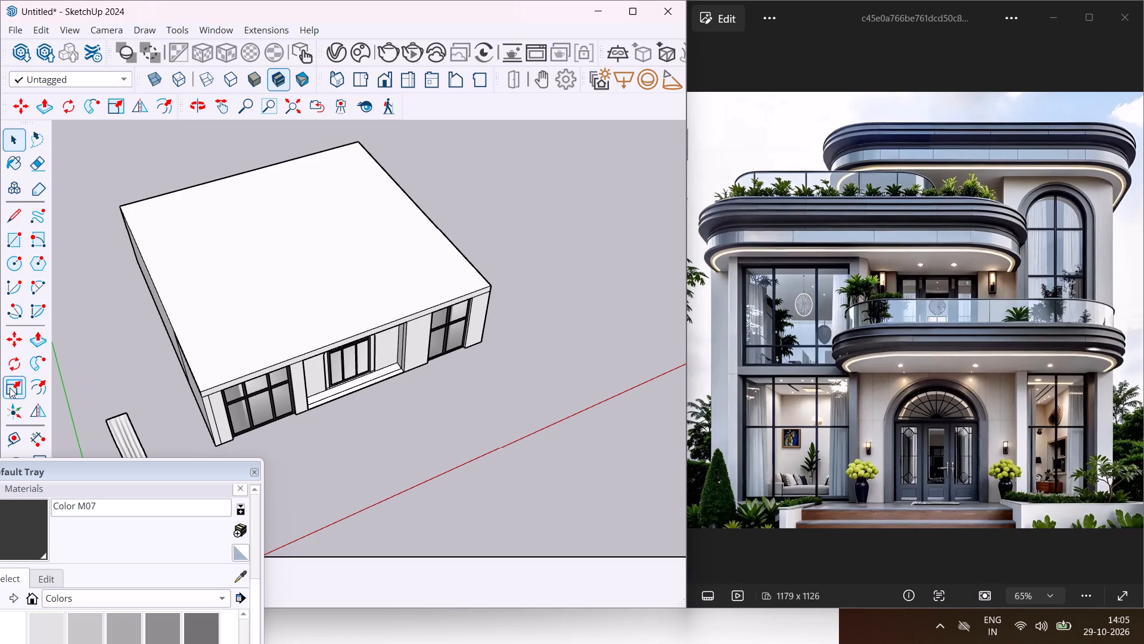
click(15, 437)
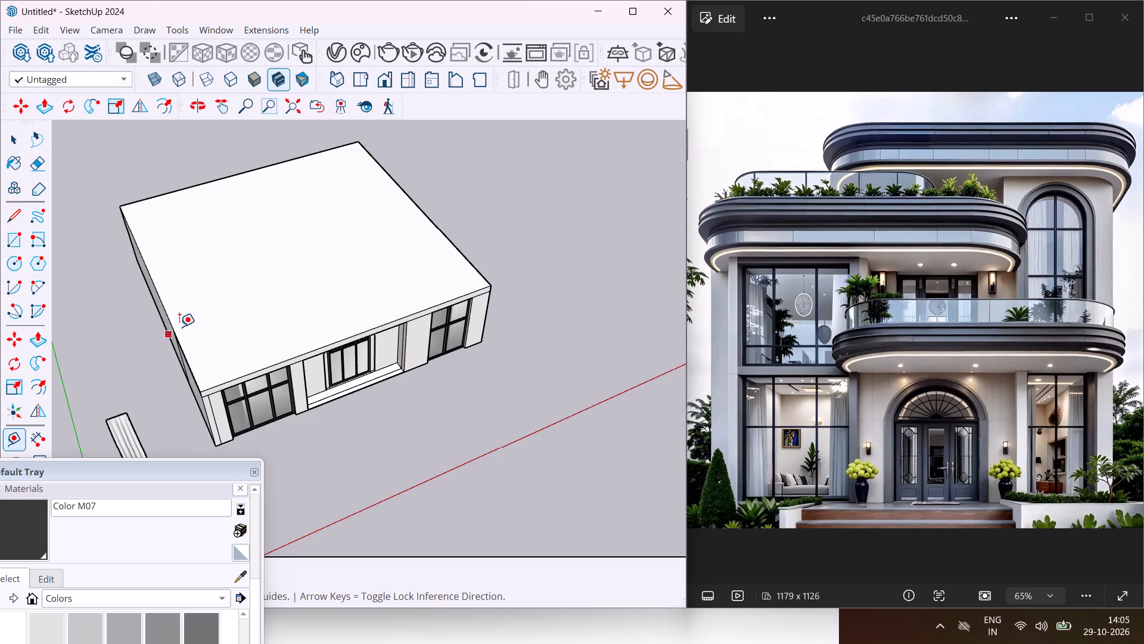
scroll(179, 327, up, 9)
click(172, 327)
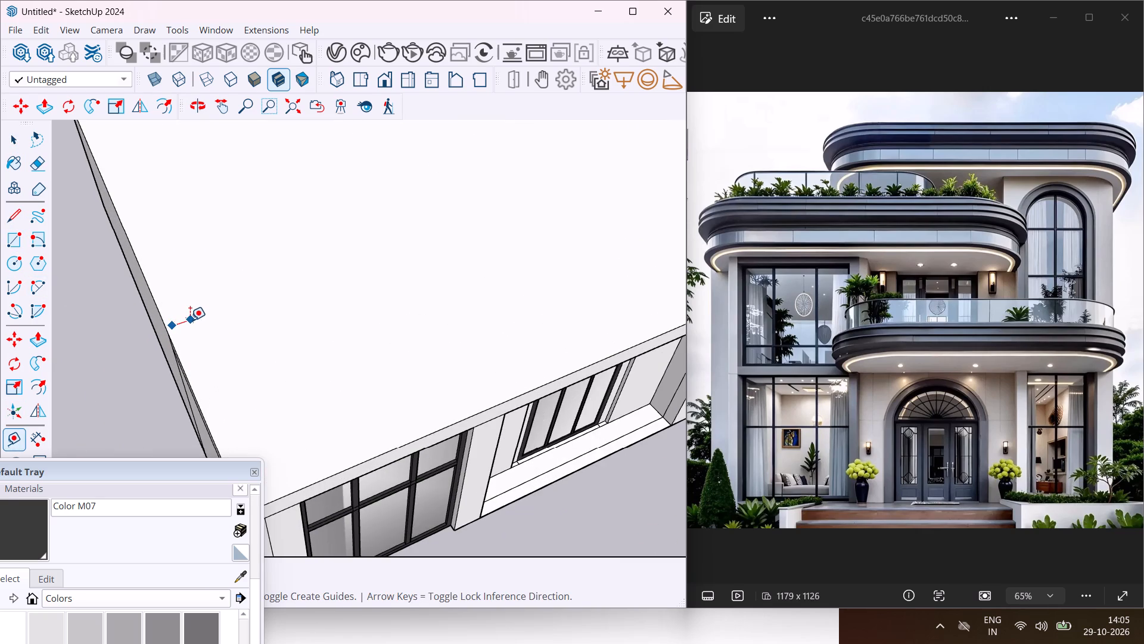
middle_drag(190, 320, 218, 196)
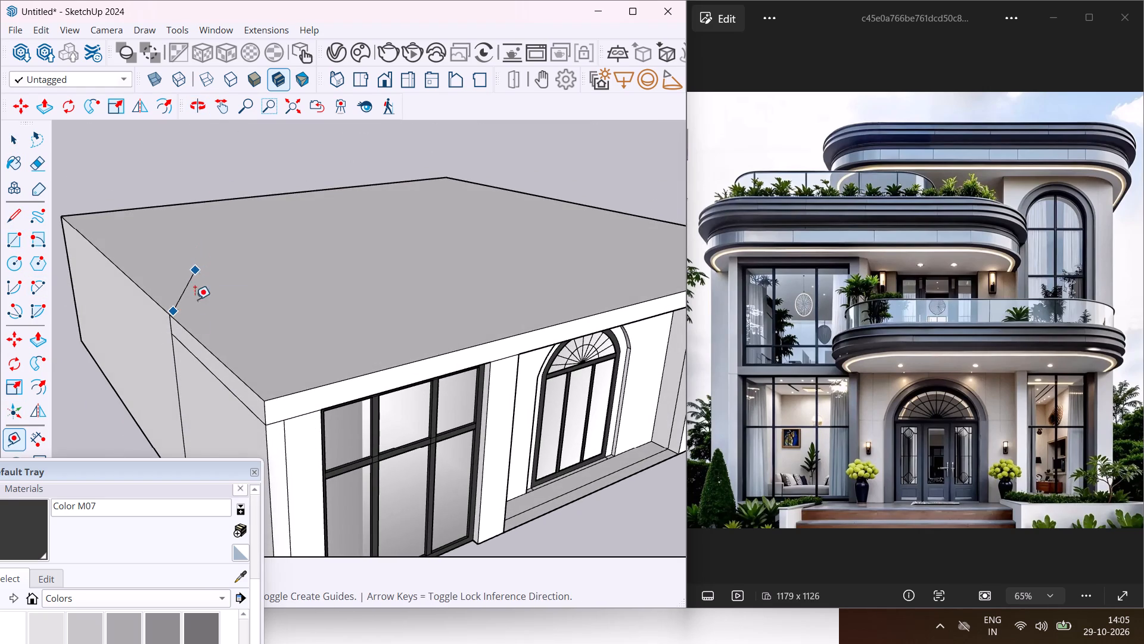
key(Escape)
click(220, 363)
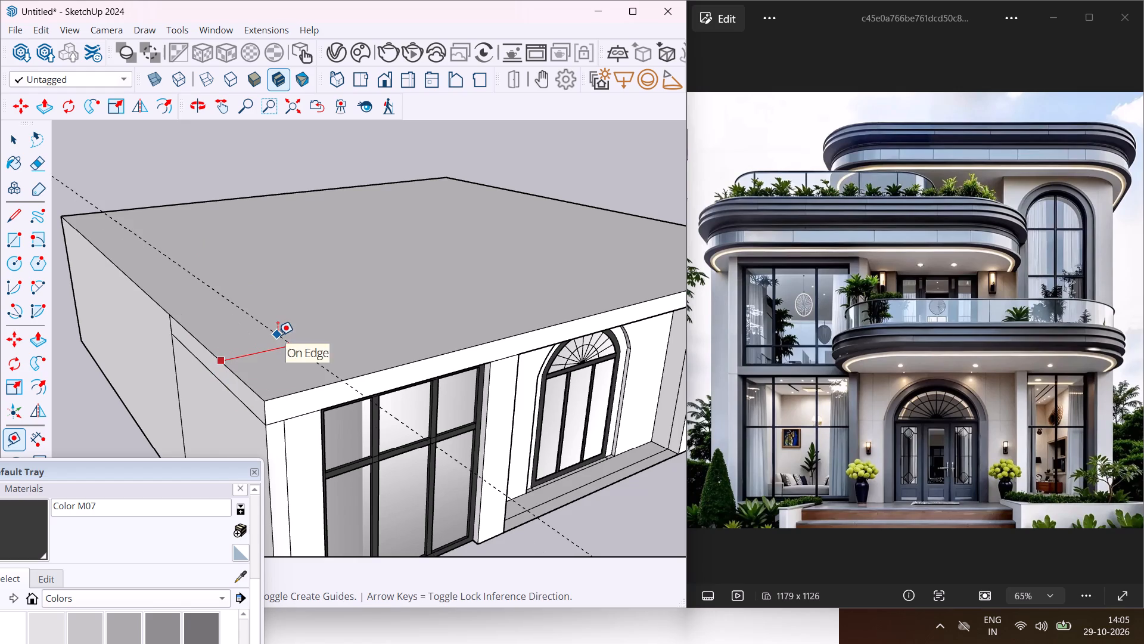
text(9")
key(Return)
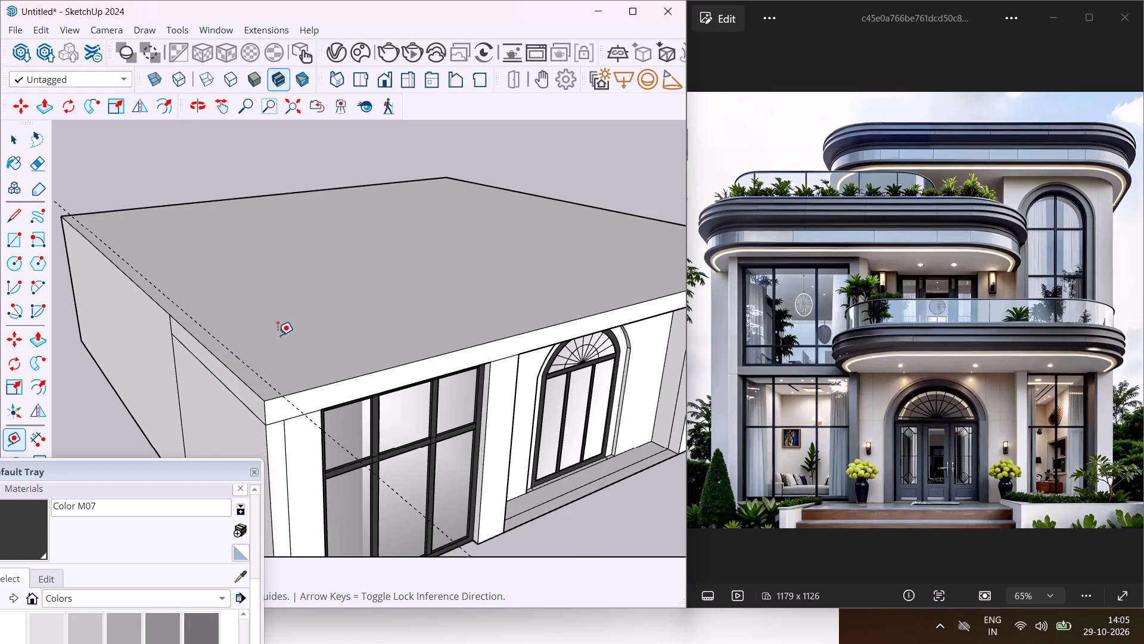
Place a guide line 9" inside the roof's front edge, parallel to it.
middle_drag(278, 335, 242, 374)
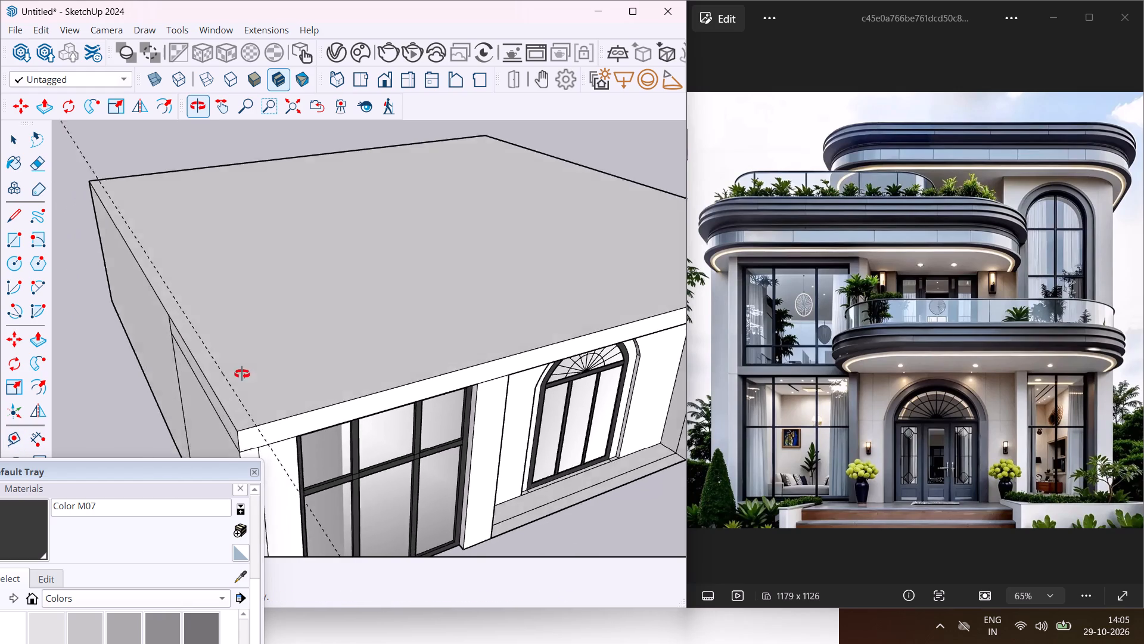
middle_drag(242, 374, 186, 388)
scroll(183, 342, down, 3)
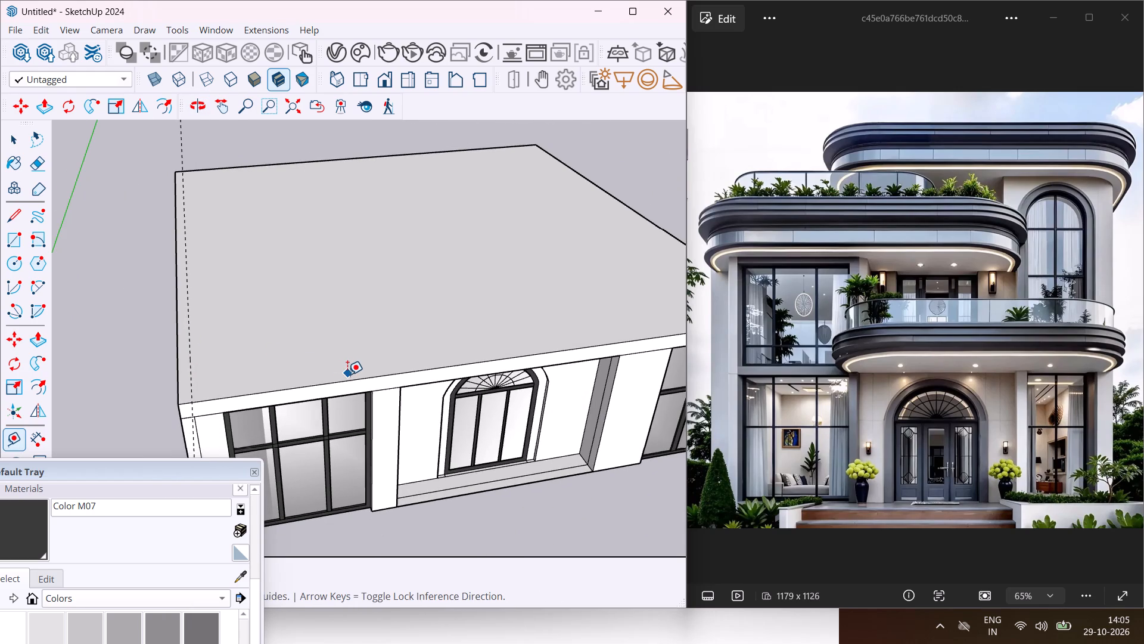
scroll(347, 374, up, 4)
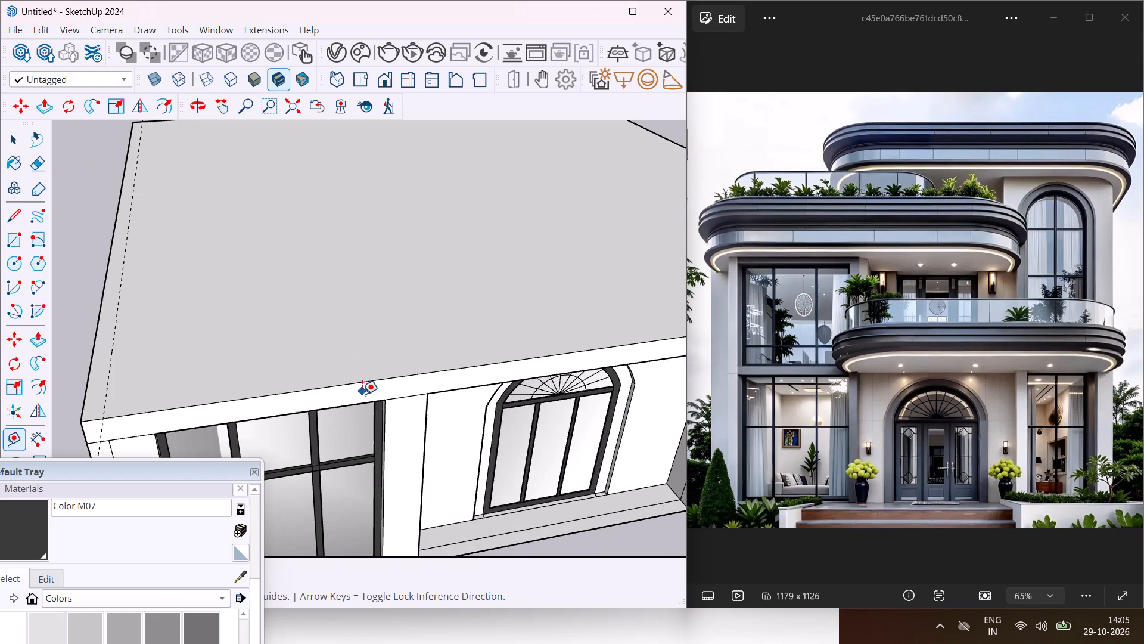
click(357, 383)
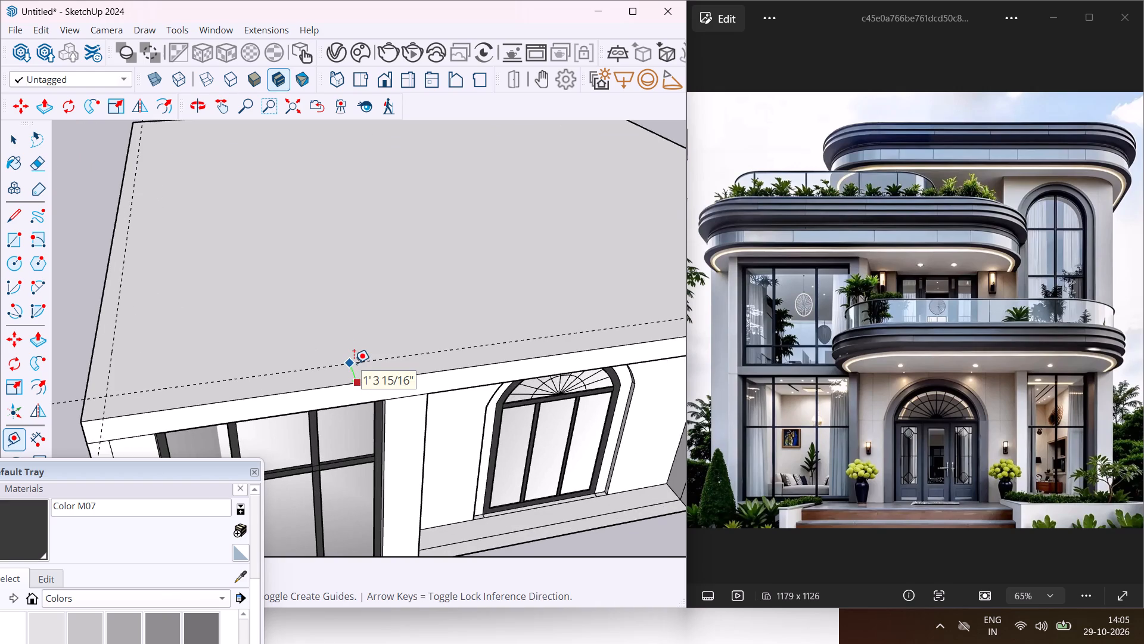
text(9")
key(Return)
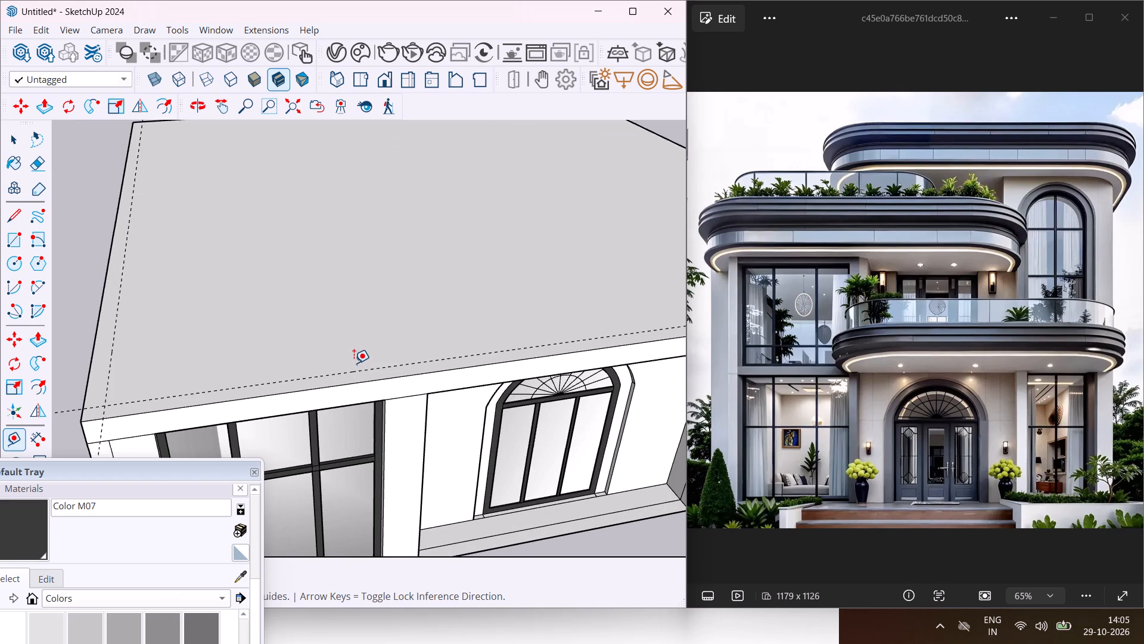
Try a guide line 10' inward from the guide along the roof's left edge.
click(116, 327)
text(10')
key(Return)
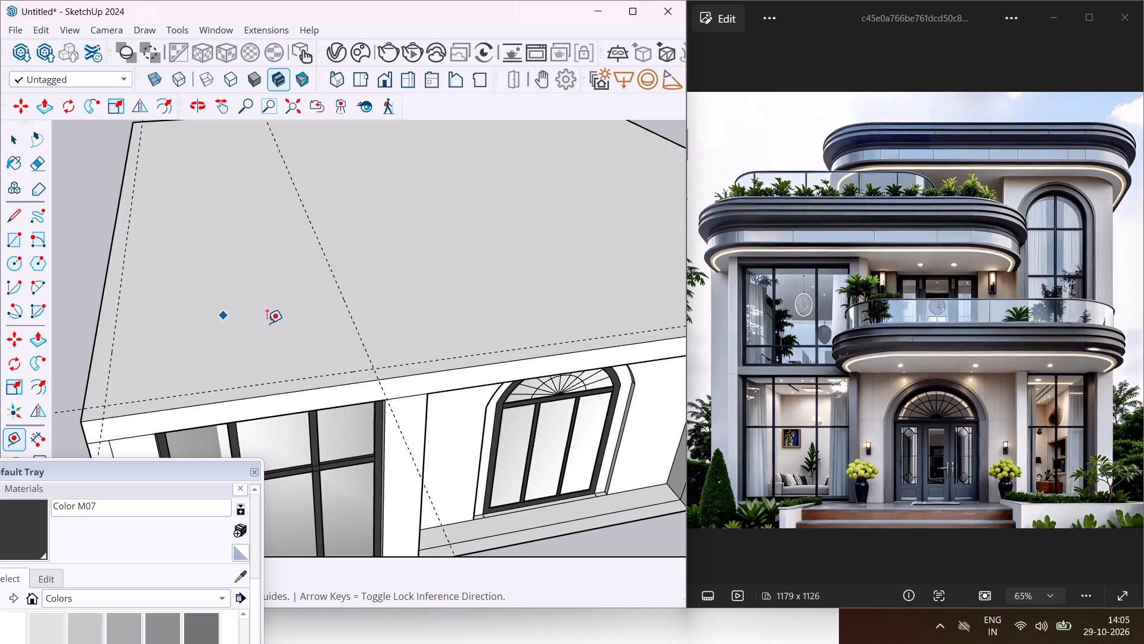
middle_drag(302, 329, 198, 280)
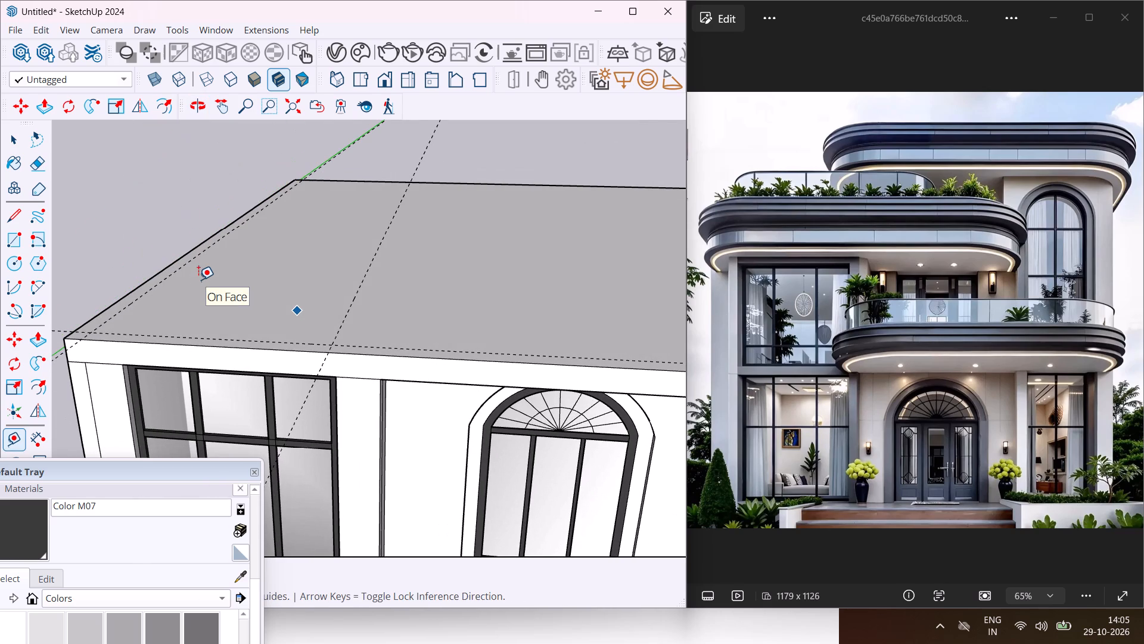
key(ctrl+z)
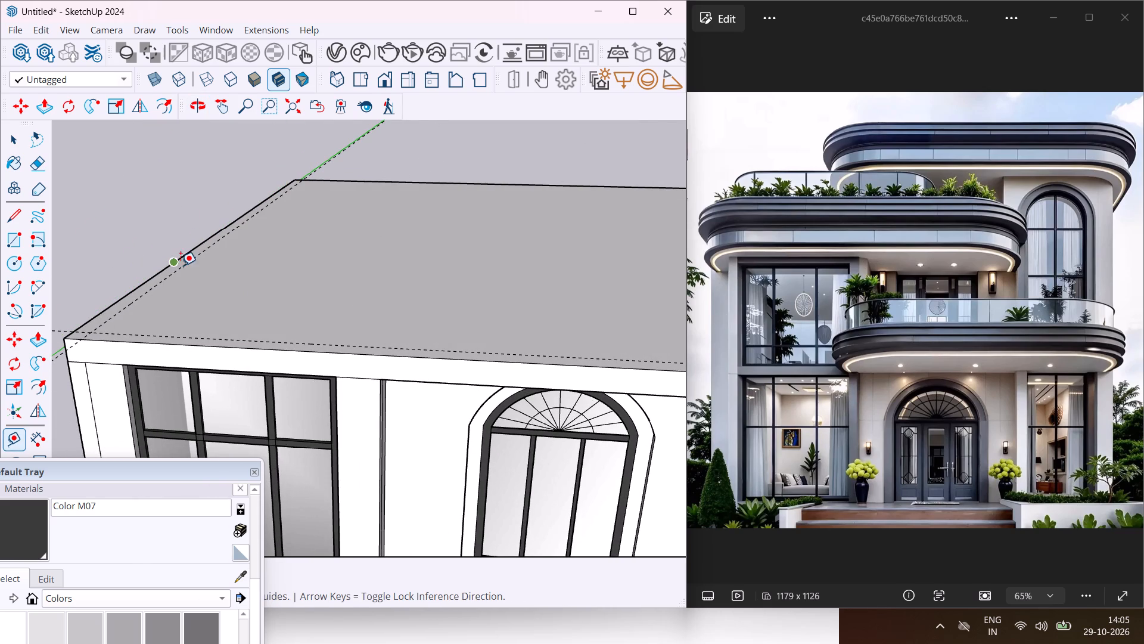
Place a guide 12' inward from the roof's left-edge guide, plus another 9" from it back toward the left edge.
click(187, 268)
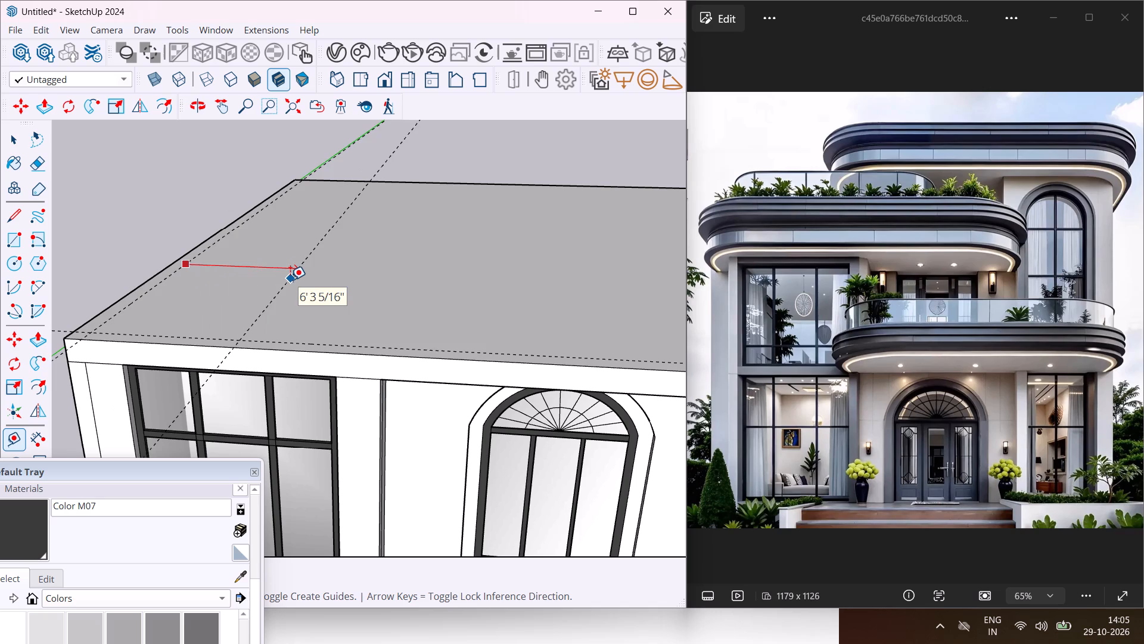
text(12')
key(Return)
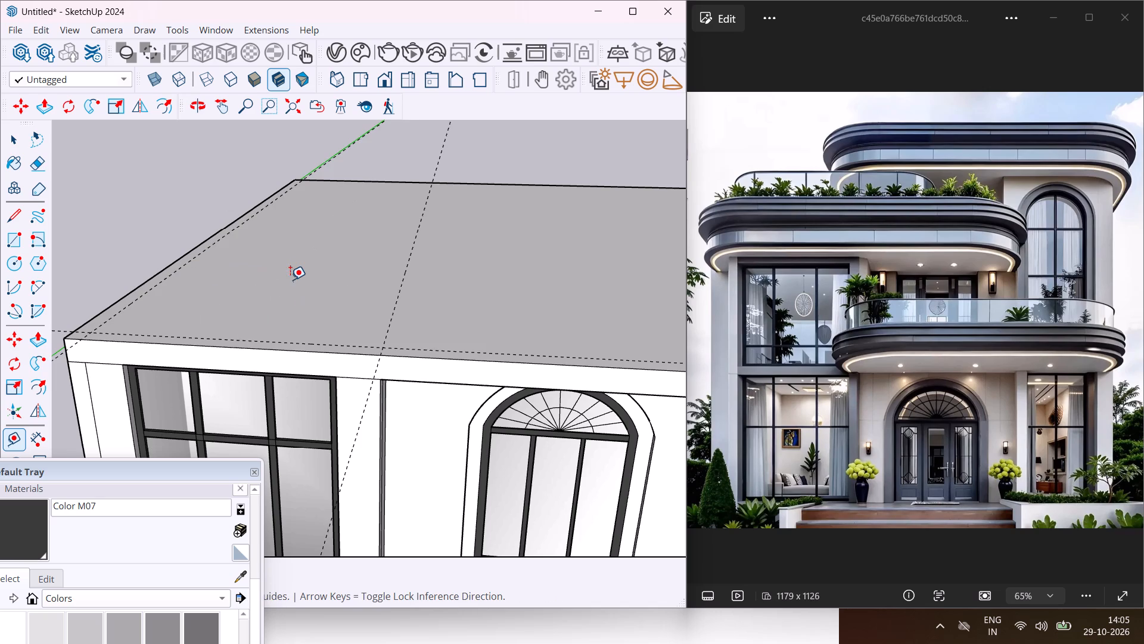
middle_drag(290, 280, 397, 343)
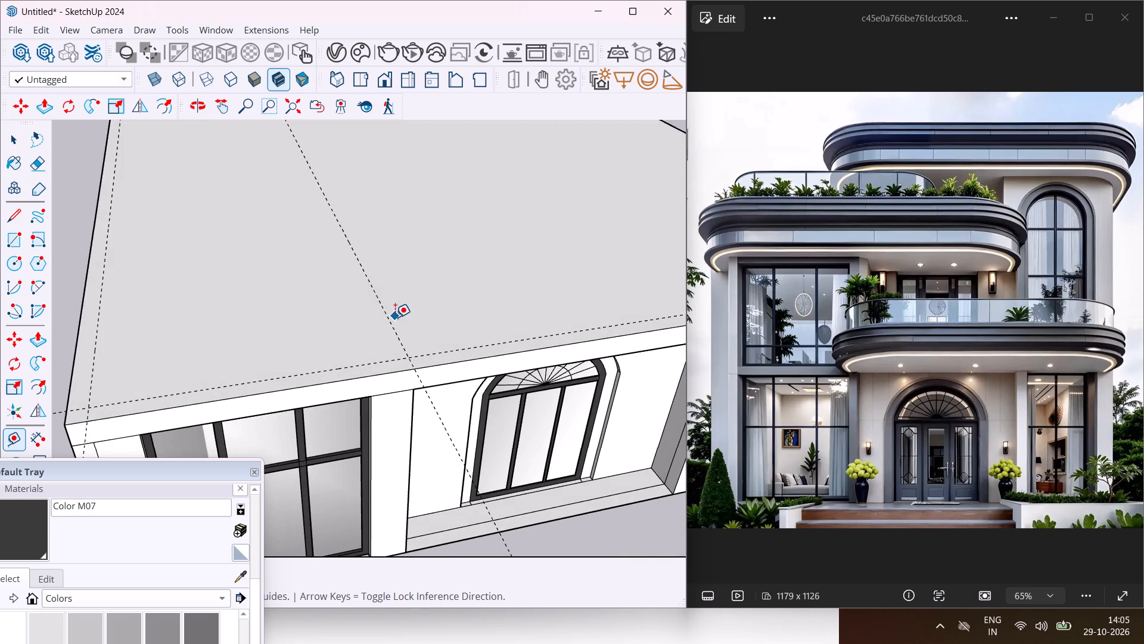
scroll(395, 317, up, 4)
click(389, 321)
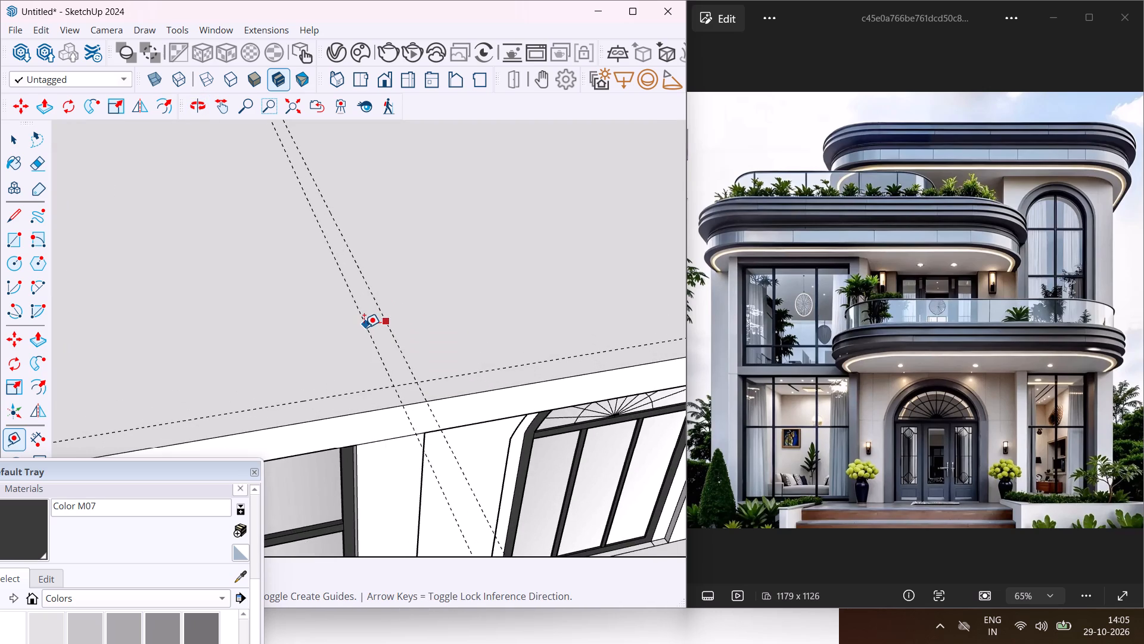
text(9")
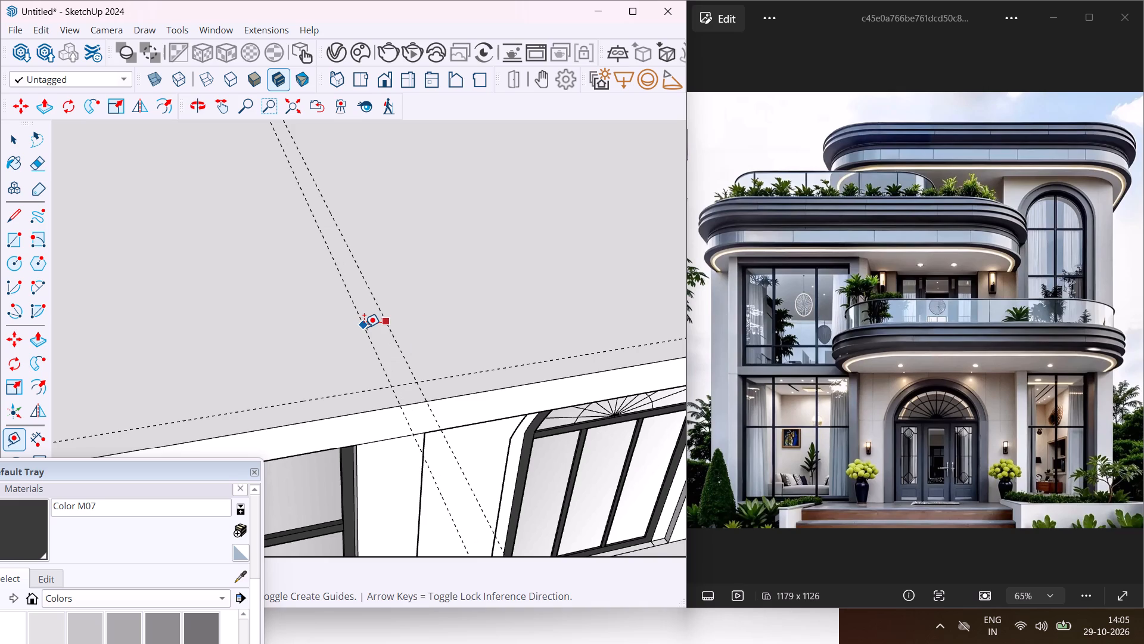
key(Return)
Place a guide line 9" inside the roof's right edge, parallel to it.
scroll(353, 330, down, 6)
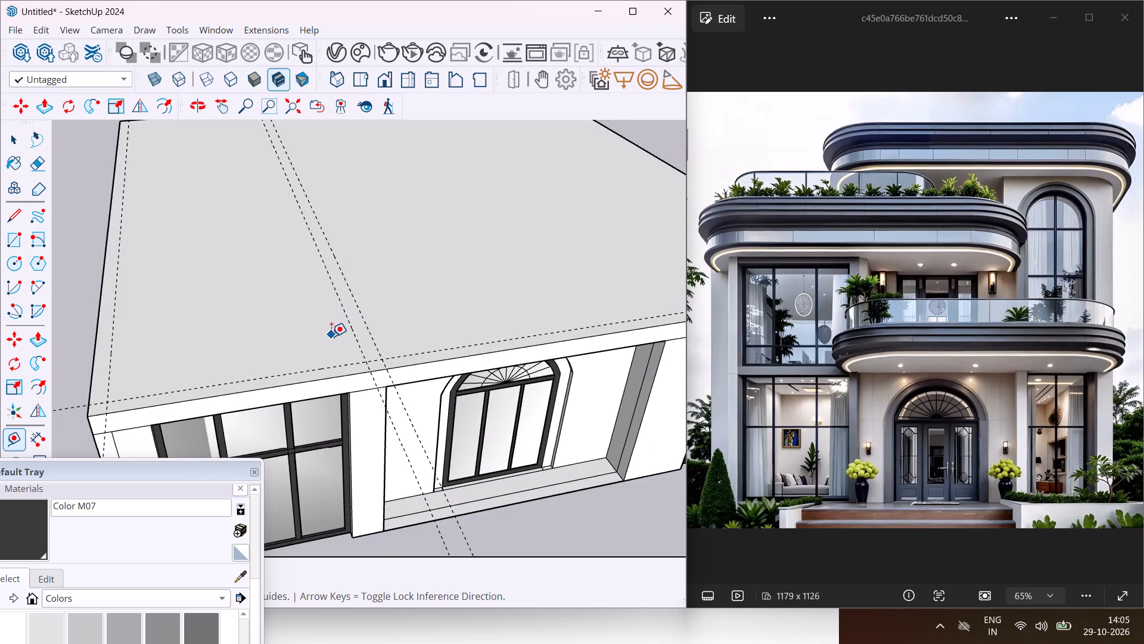
scroll(331, 336, down, 4)
scroll(636, 248, up, 7)
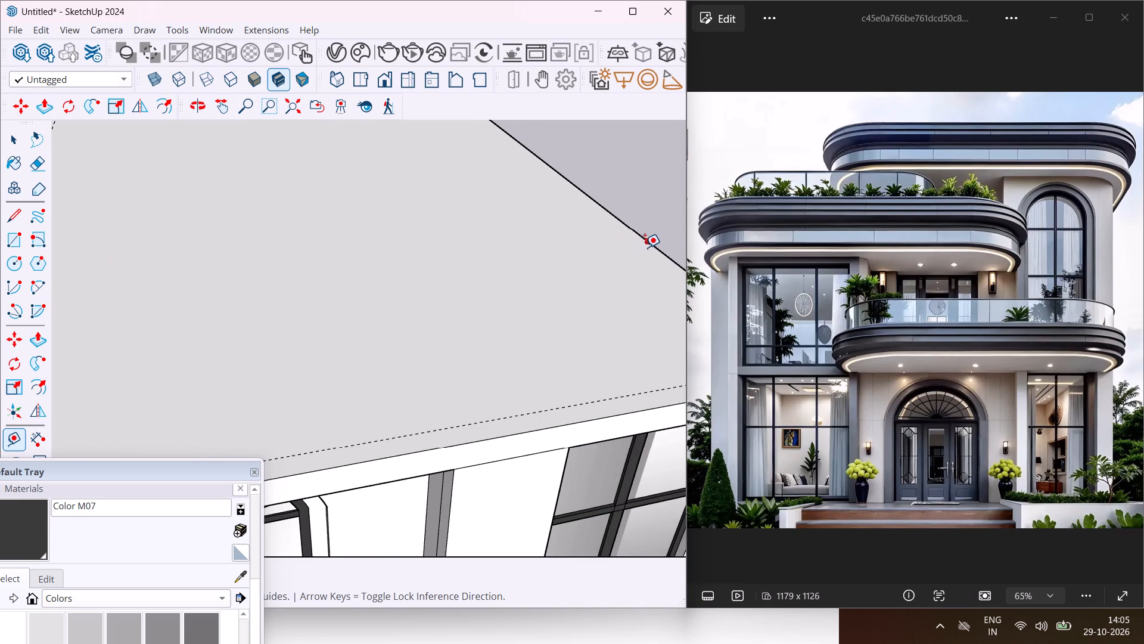
click(657, 253)
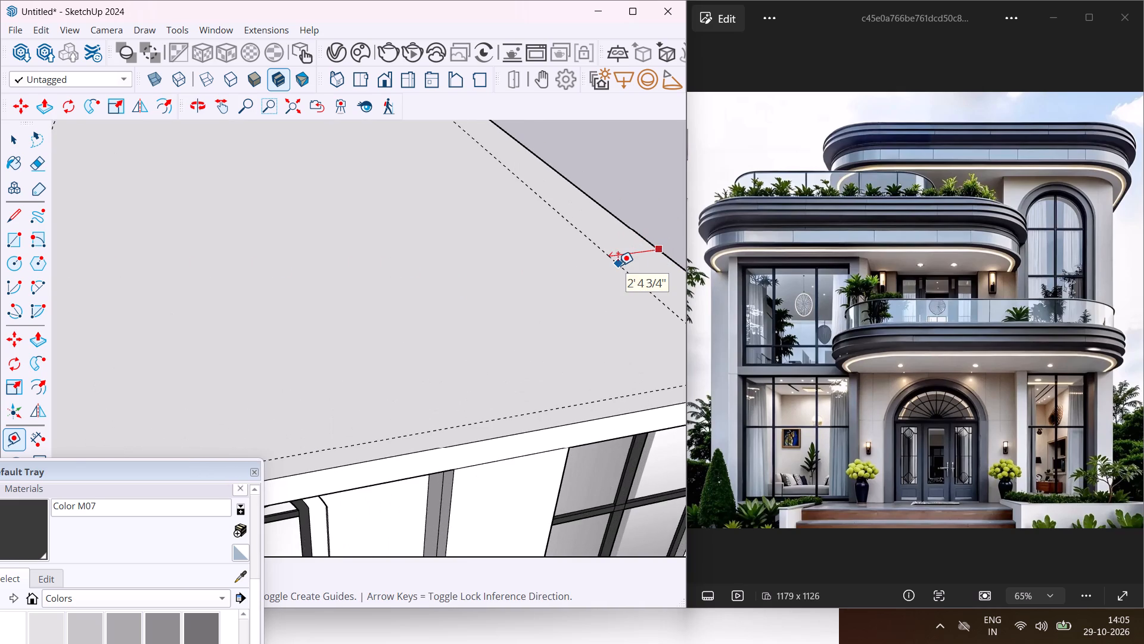
text(9")
key(Return)
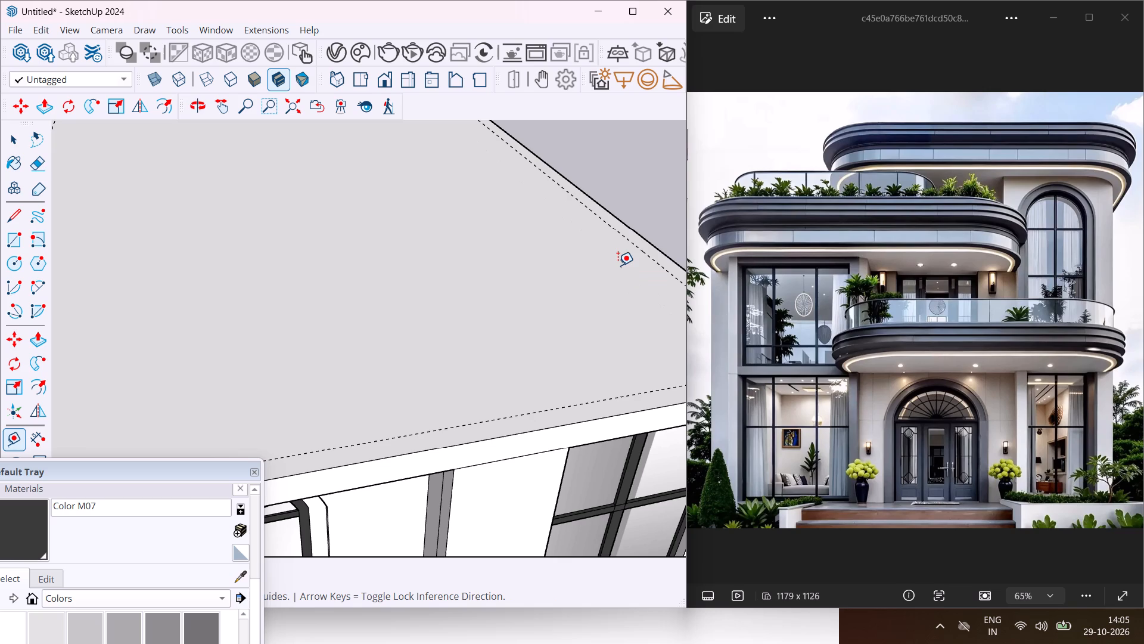
Place a guide 12' inward from the roof's right-edge guide, plus another 9" from it back toward the right edge.
click(648, 253)
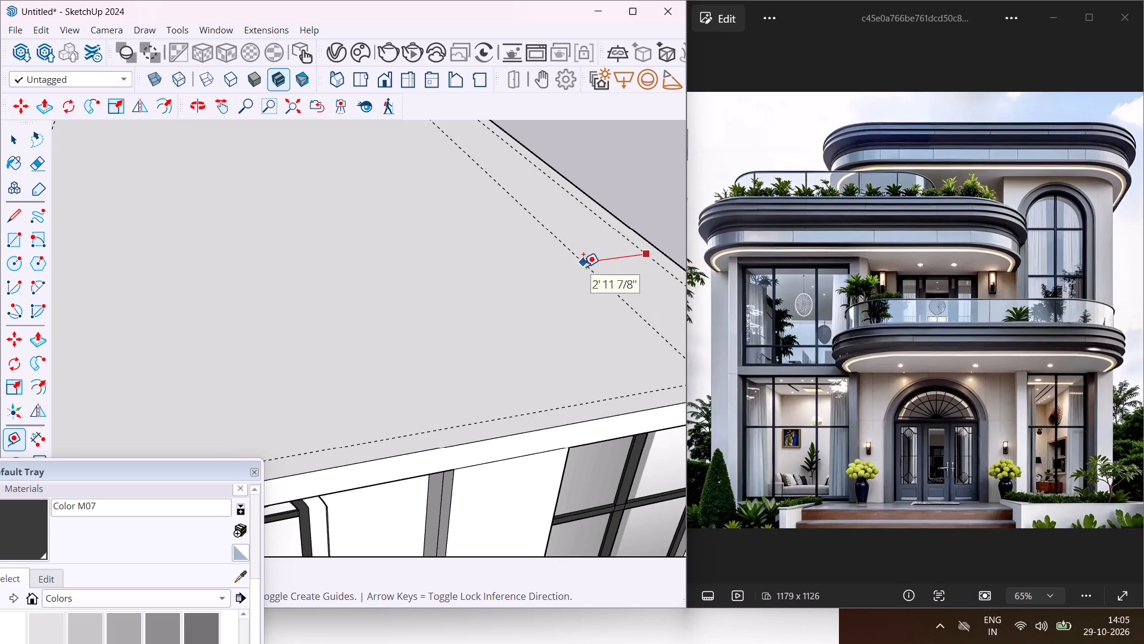
text(12')
key(Return)
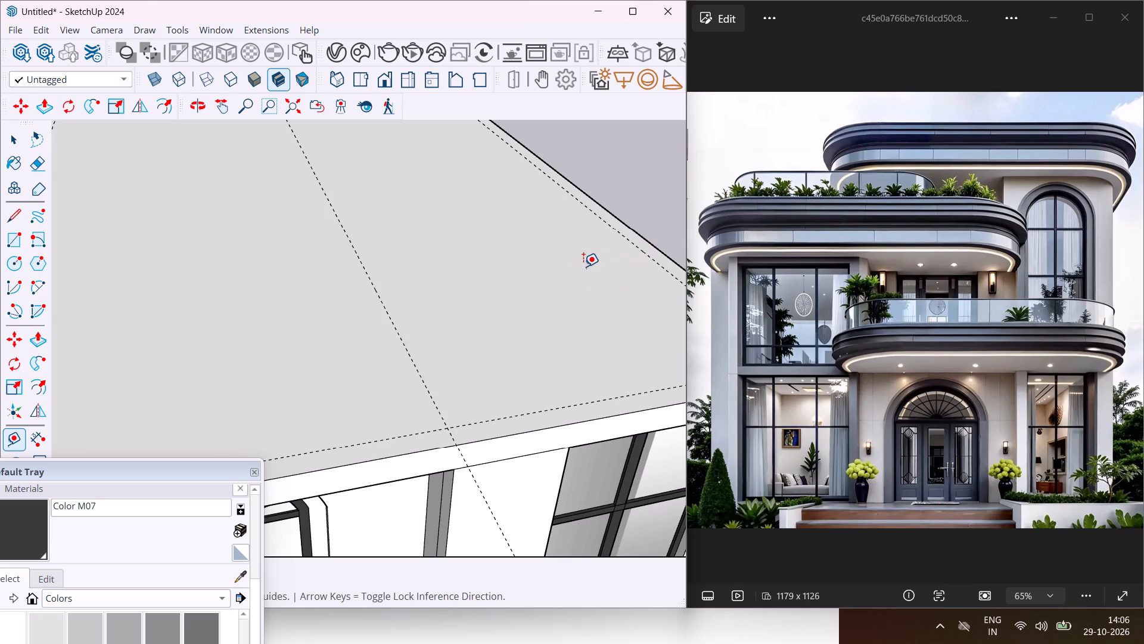
scroll(503, 321, down, 4)
scroll(455, 338, up, 2)
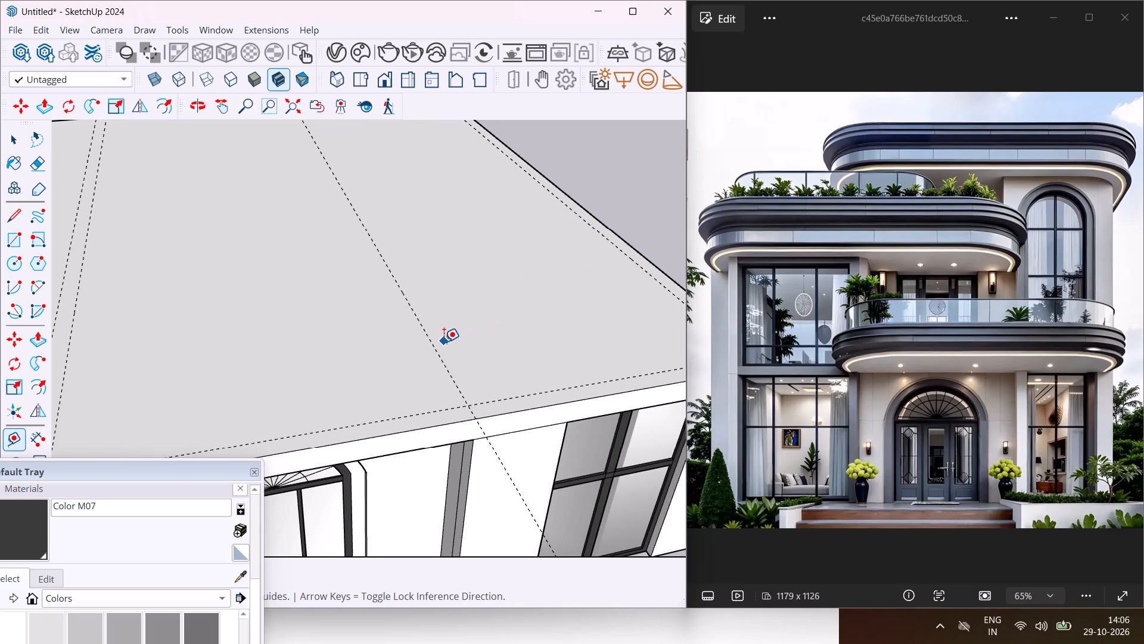
click(437, 346)
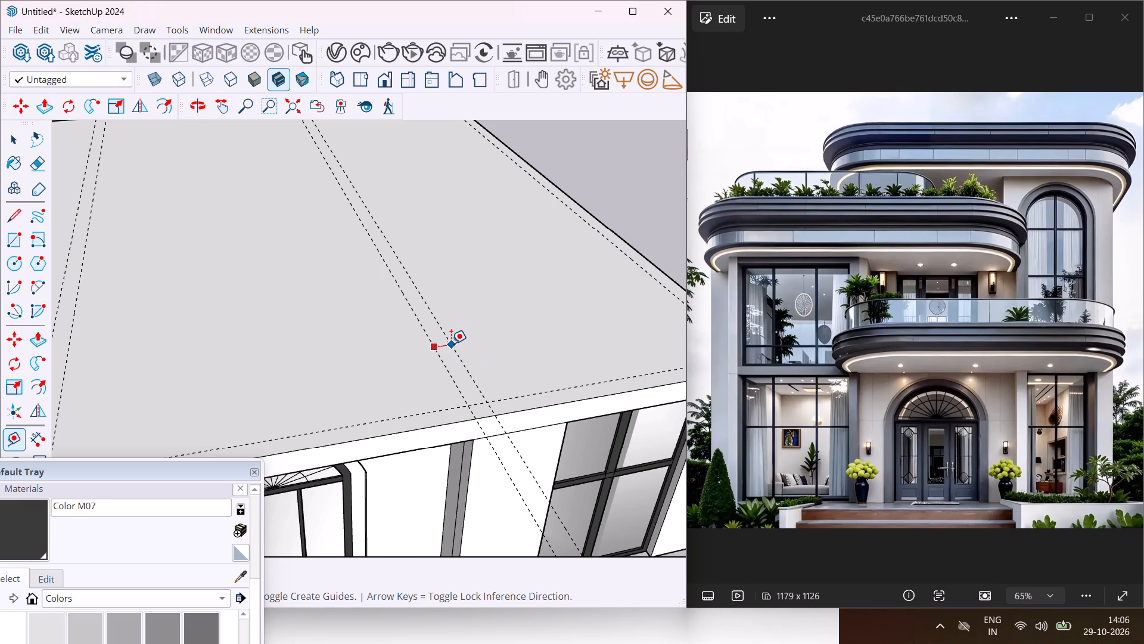
key(9)
key(shift+quotedbl)
key(Return)
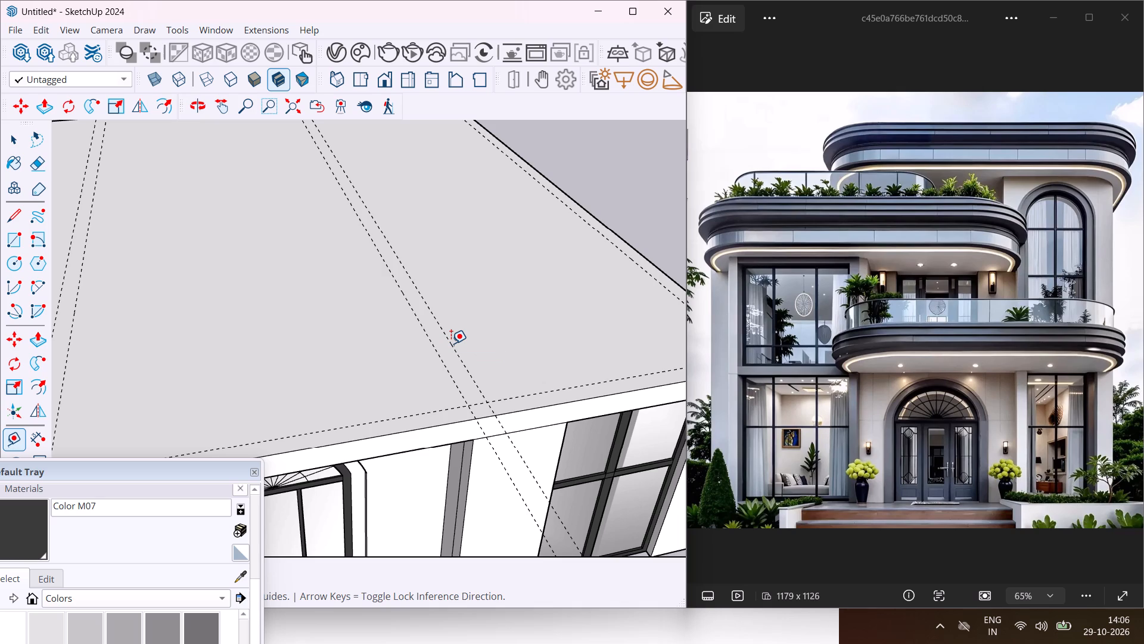
scroll(452, 343, down, 6)
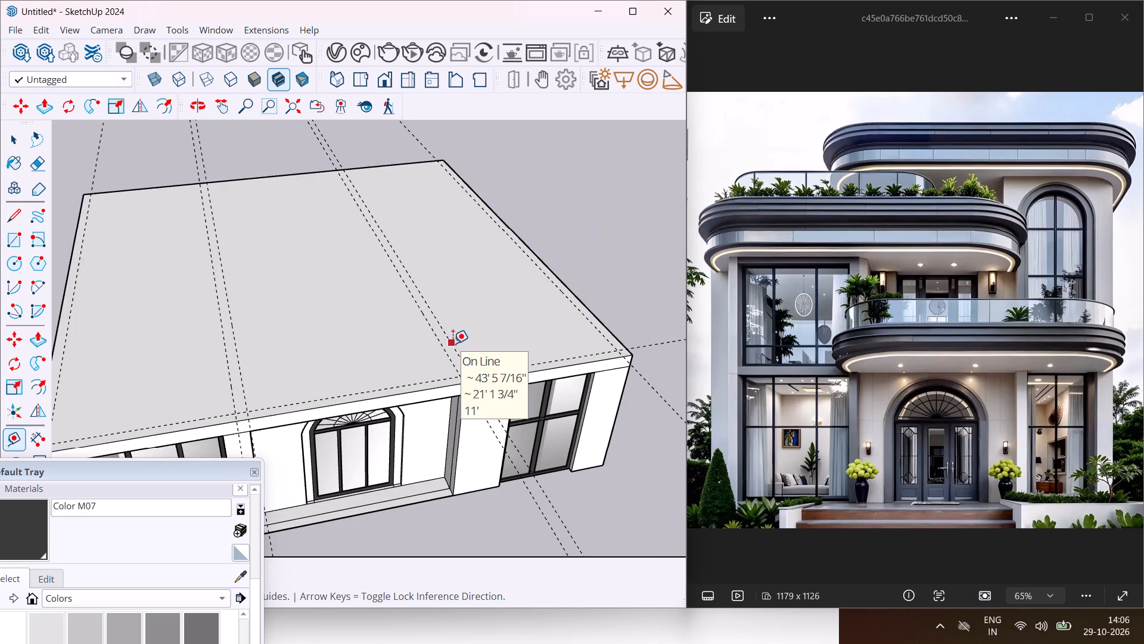
middle_drag(453, 343, 531, 326)
scroll(528, 310, down, 4)
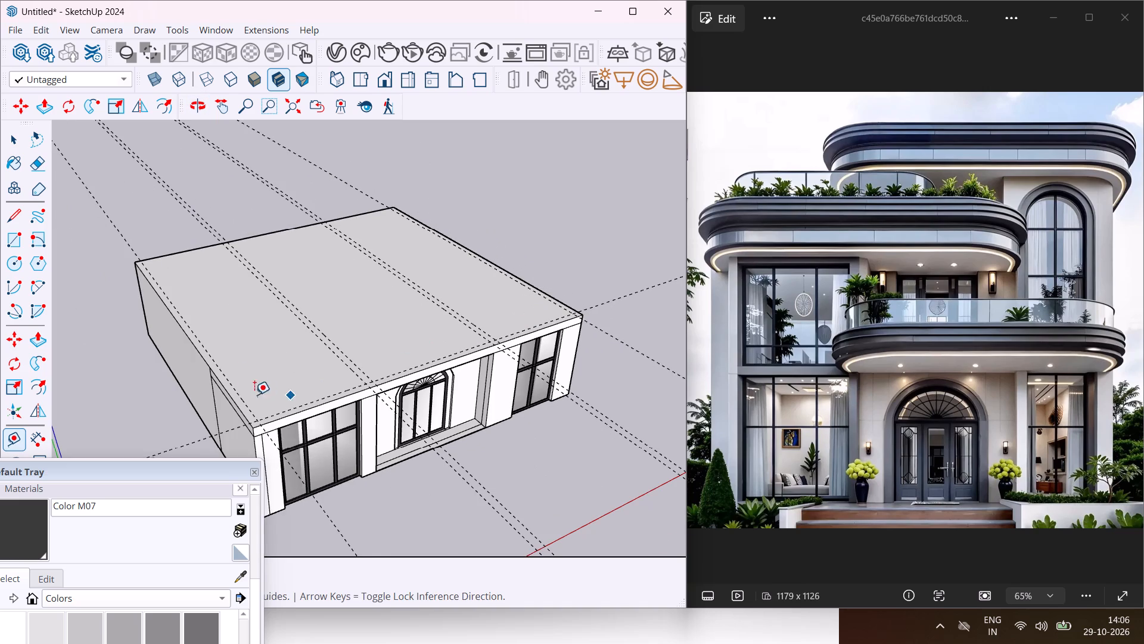
Draw a narrow wall-strip rectangle along the roof's left edge, from the back corner to the front guide and as wide as the edge guide.
key(Escape)
key(space)
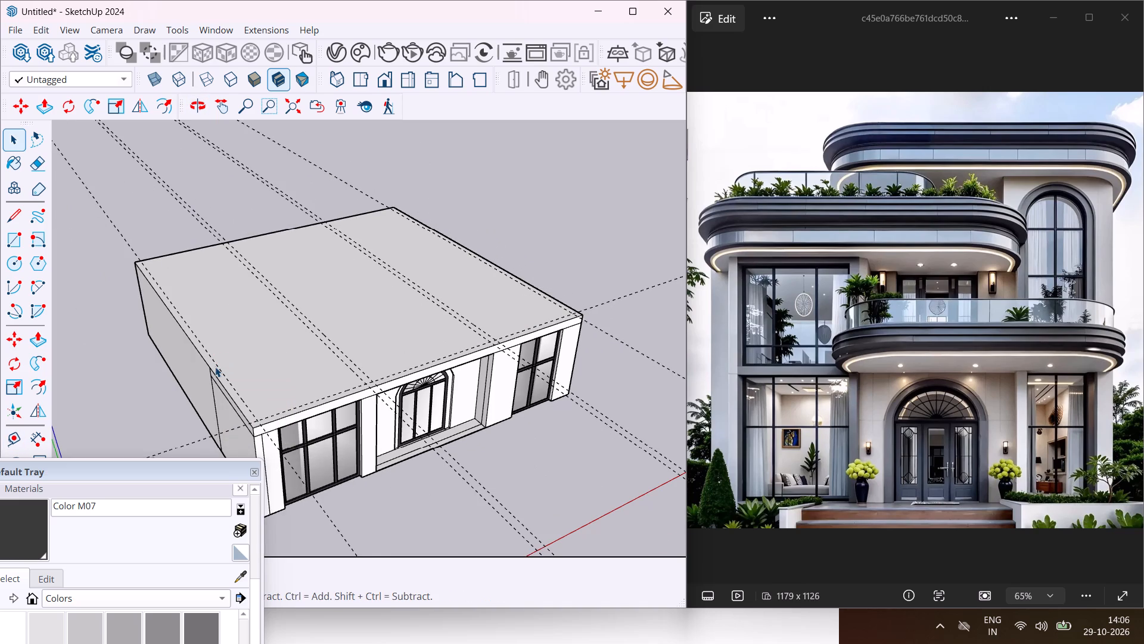
click(18, 241)
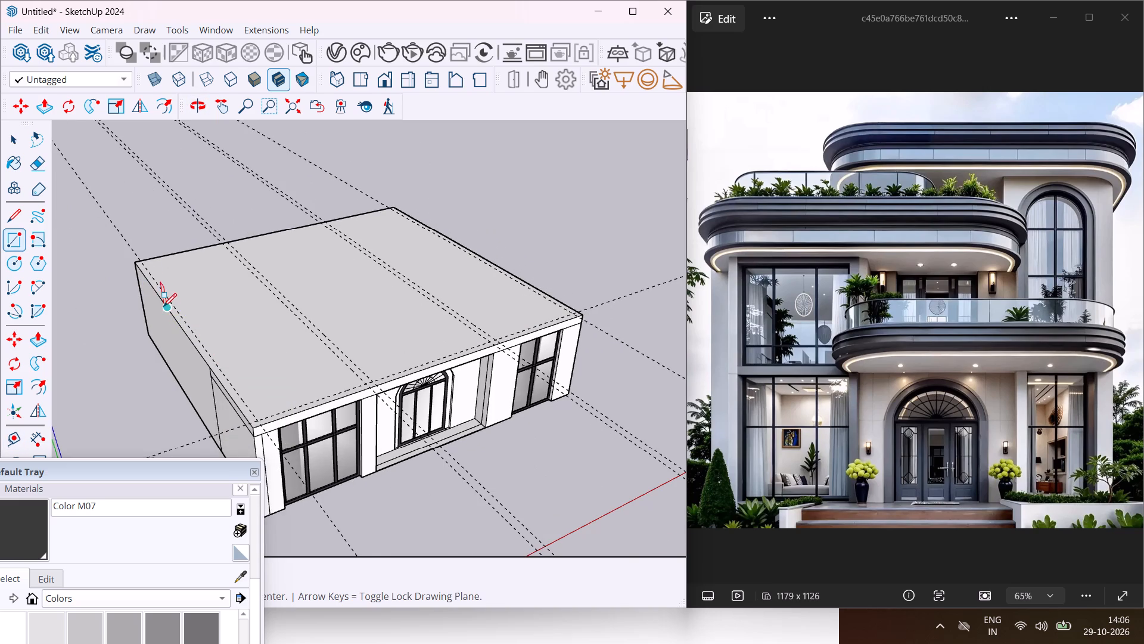
scroll(141, 276, up, 9)
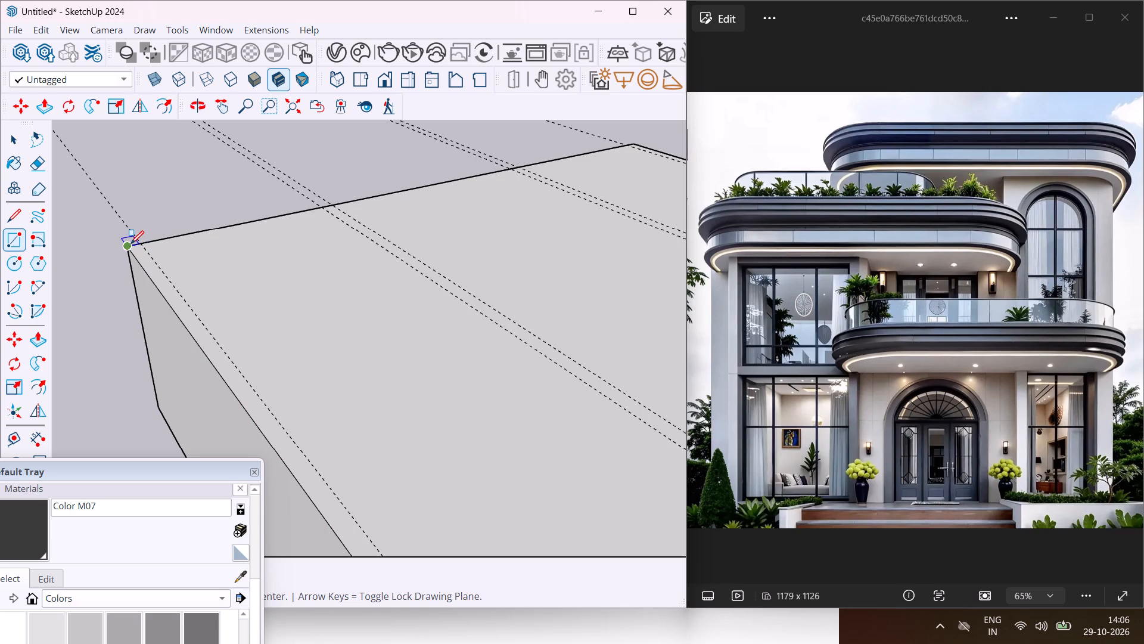
click(130, 244)
scroll(162, 267, down, 11)
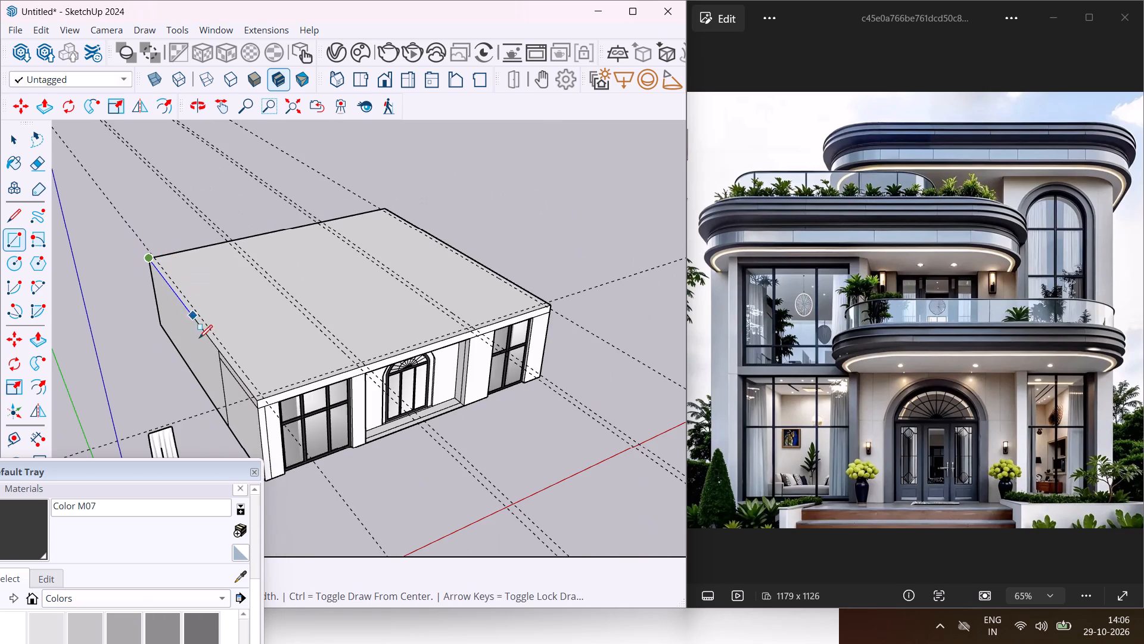
scroll(261, 399, up, 7)
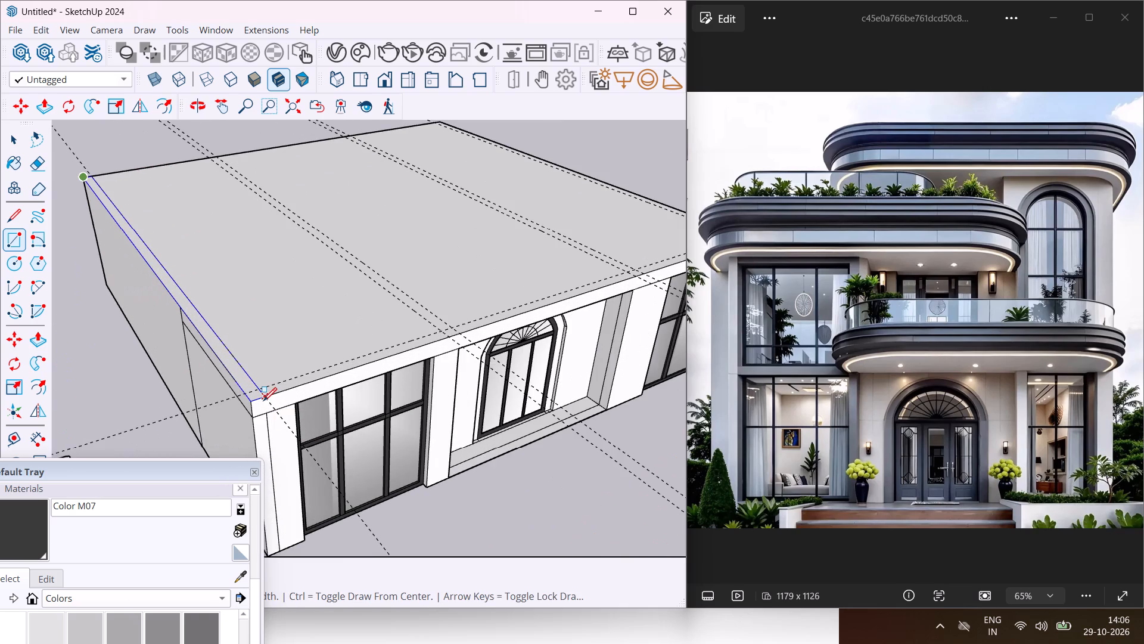
click(263, 401)
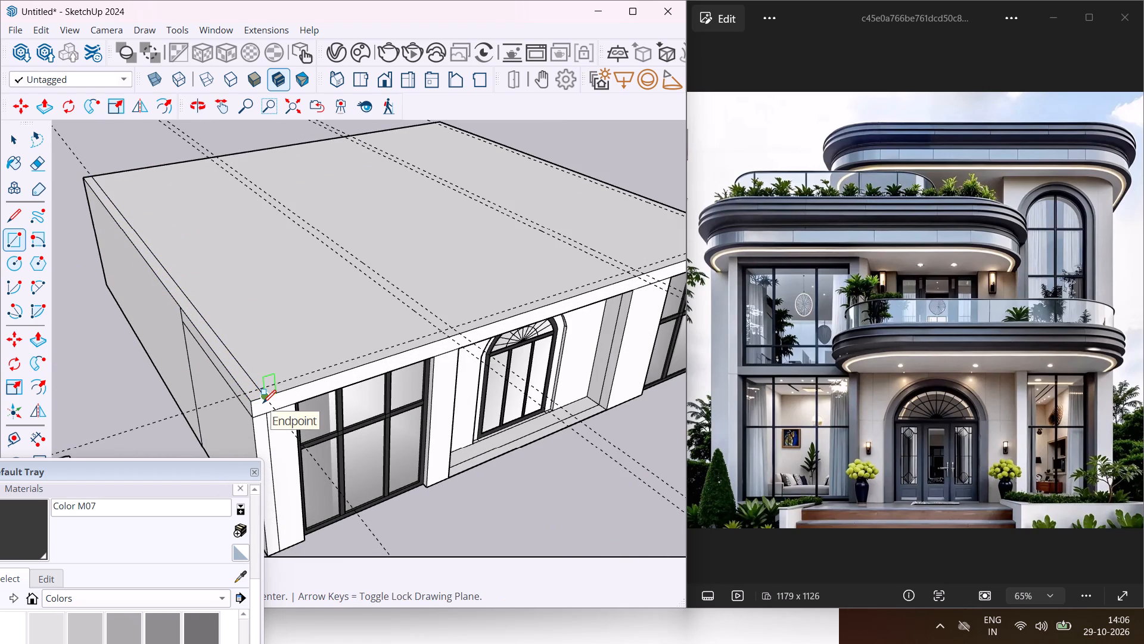
Draw a strip rectangle along the roof's front edge, from the left strip to the farther guide of the left 12' pair.
click(263, 403)
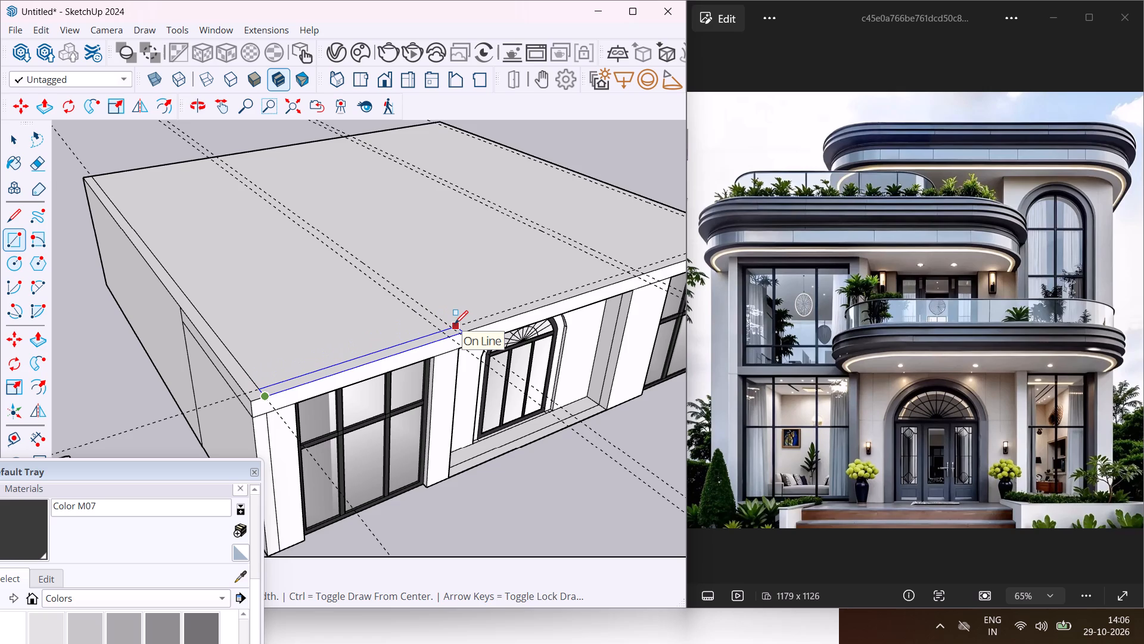
click(450, 330)
Draw a strip rectangle between the left pair of 12' guides, from the roof's back edge to the front guide.
scroll(363, 340, down, 3)
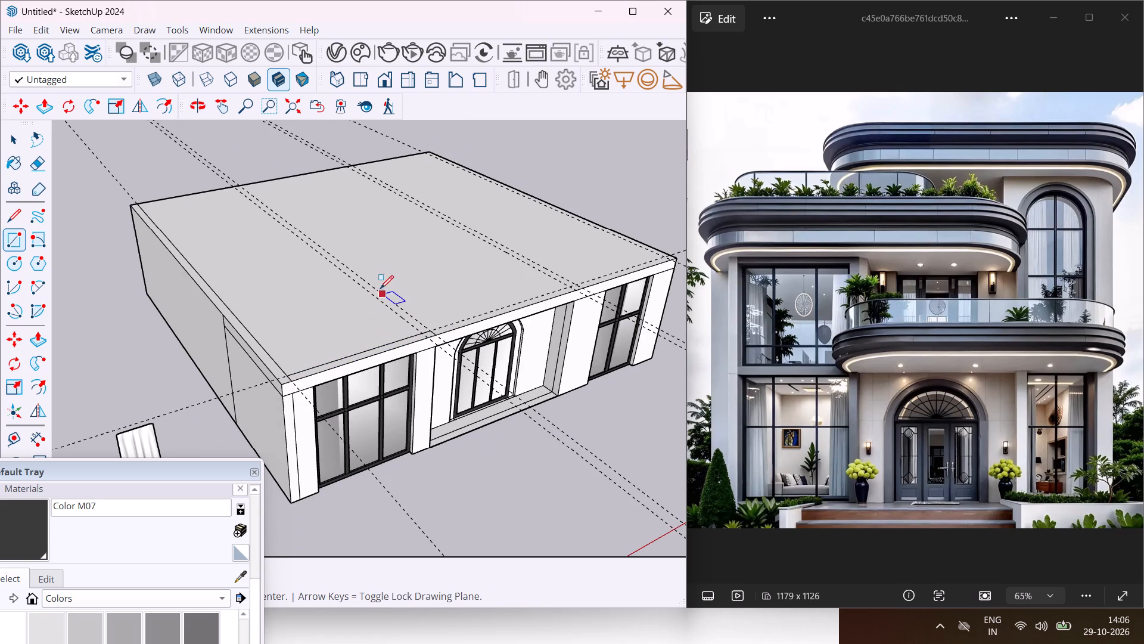
scroll(338, 255, up, 3)
scroll(222, 186, up, 3)
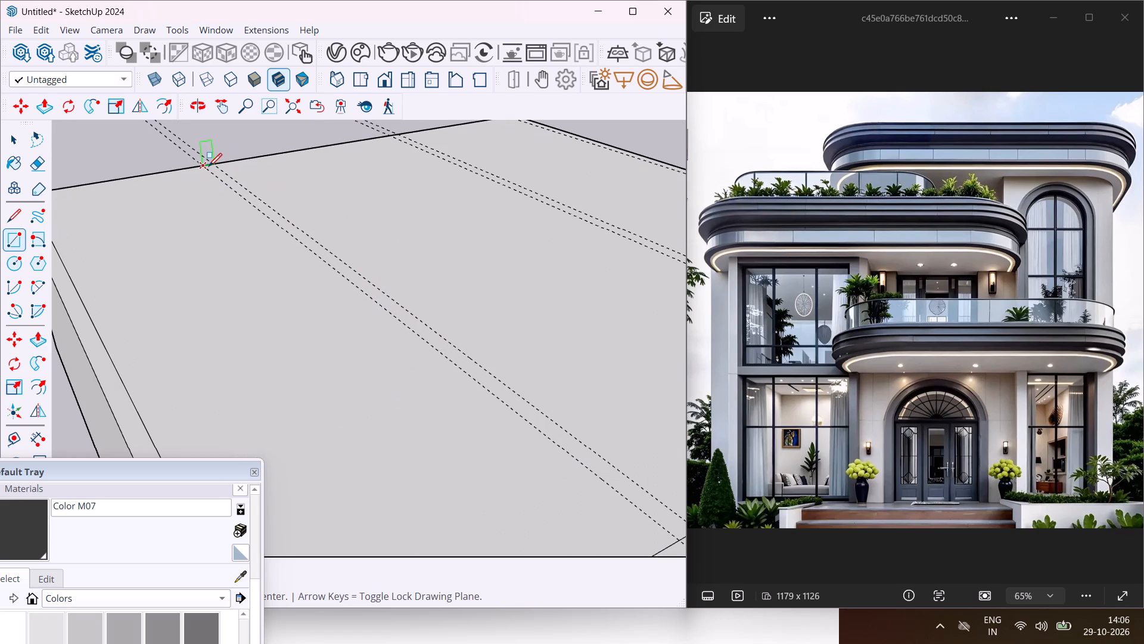
click(206, 166)
scroll(284, 247, down, 5)
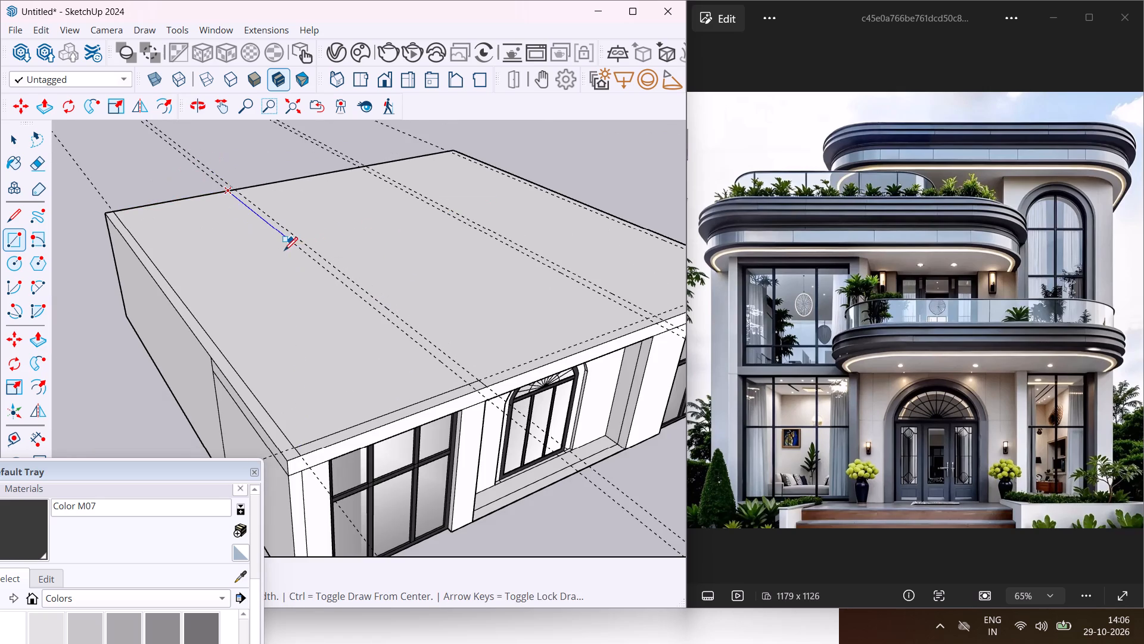
scroll(475, 381, up, 6)
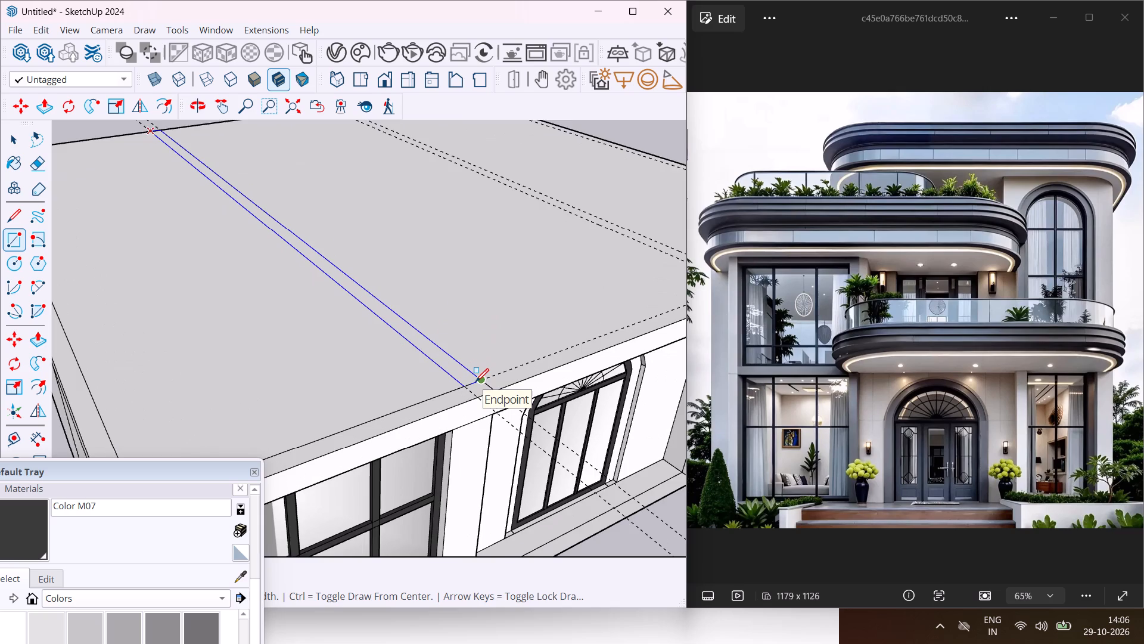
click(478, 380)
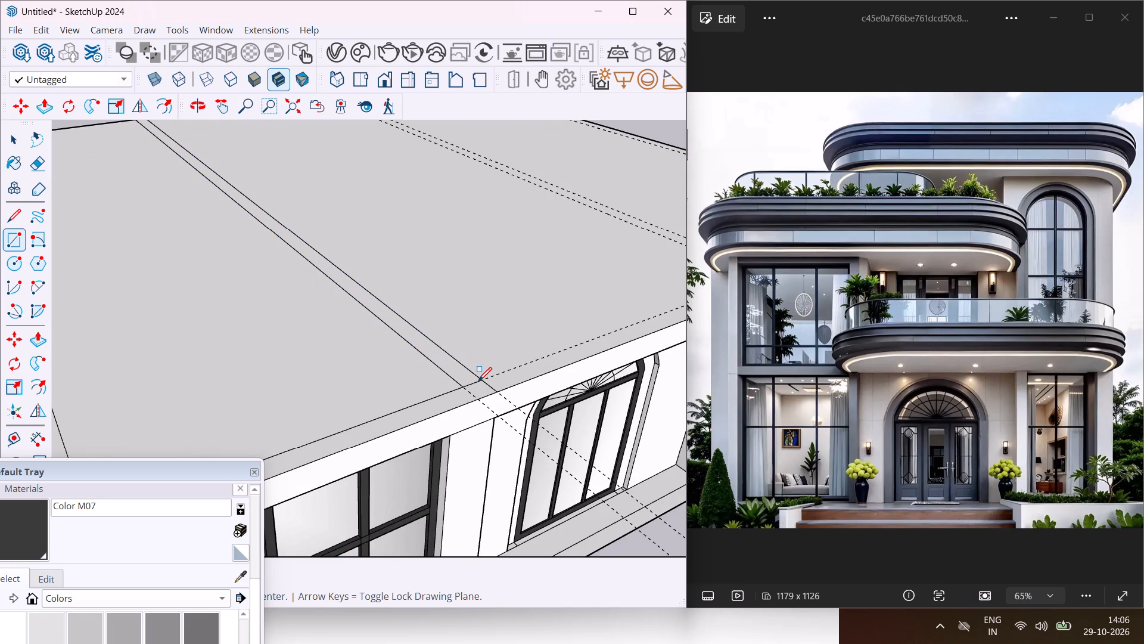
key(Escape)
key(space)
Measure the depth of the entrance recess floor from its front edge and from its middle line to the door wall.
scroll(317, 336, down, 6)
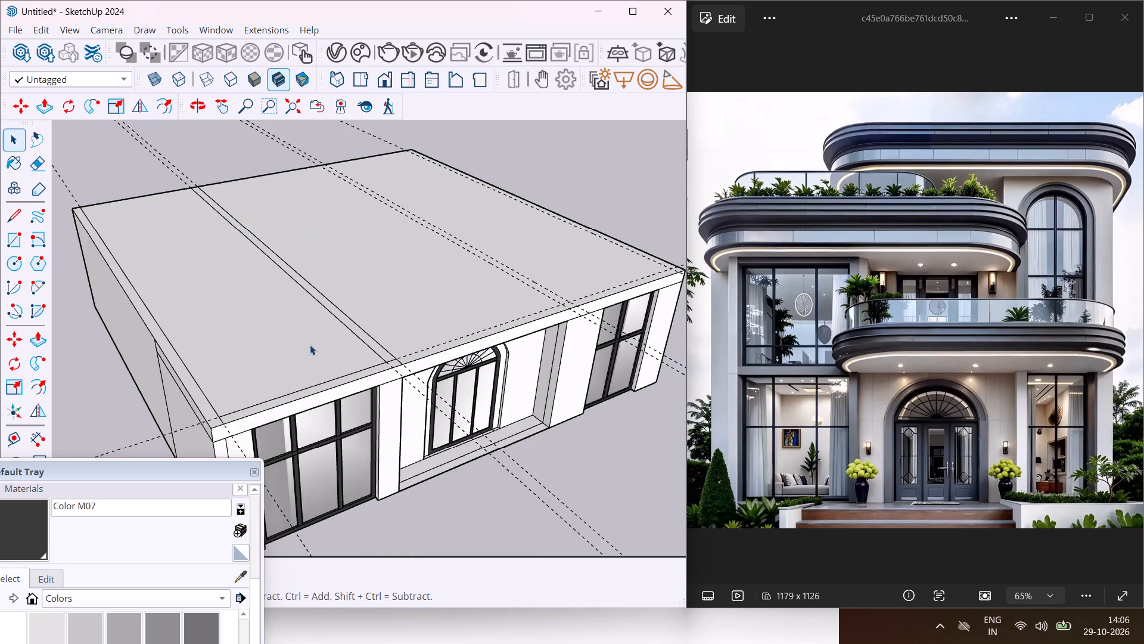
scroll(310, 345, down, 4)
scroll(445, 408, up, 11)
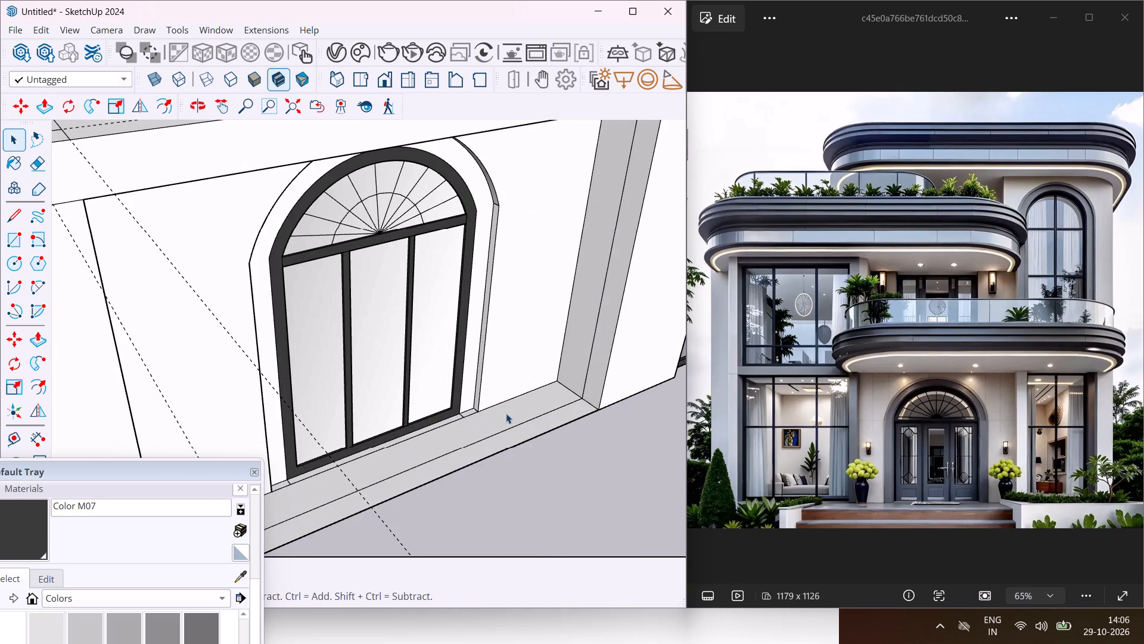
scroll(506, 413, up, 3)
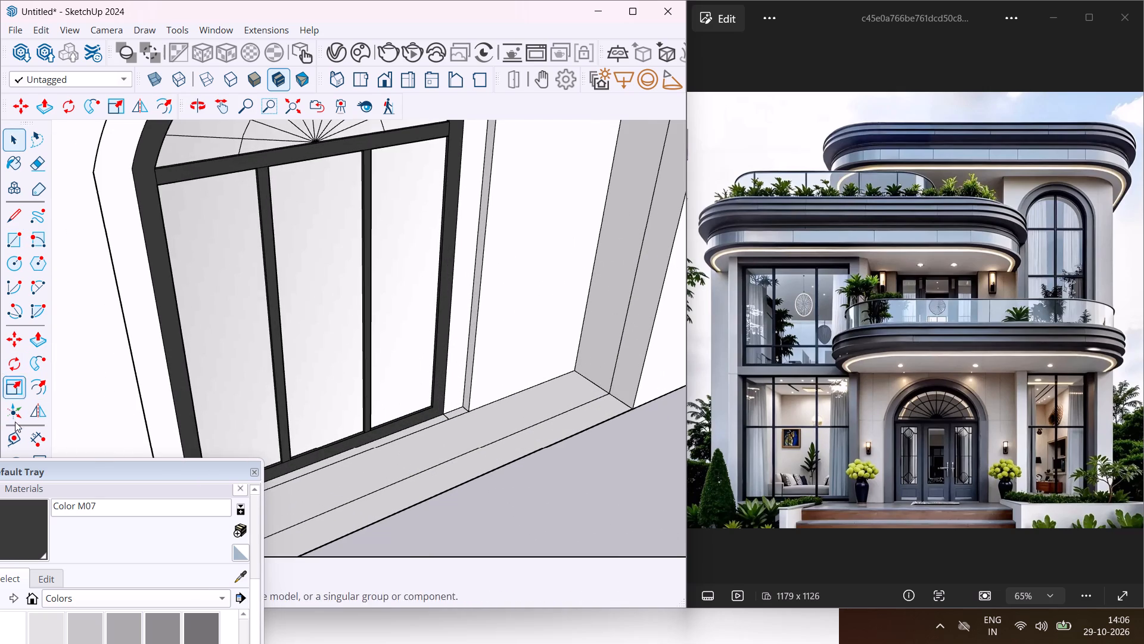
click(17, 434)
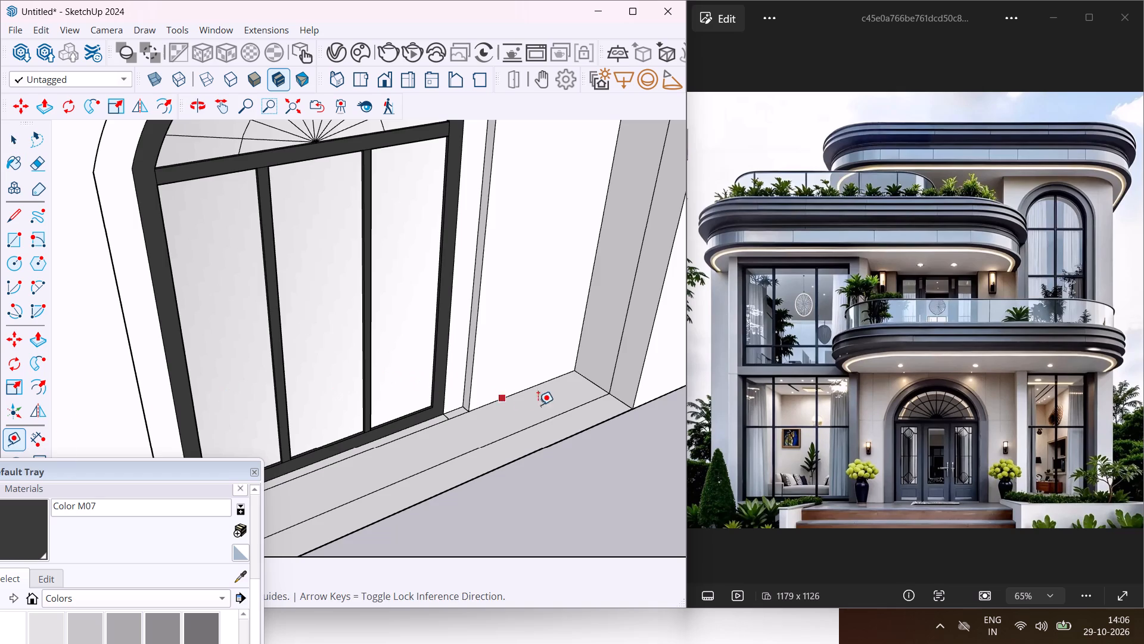
scroll(572, 422, up, 3)
click(586, 431)
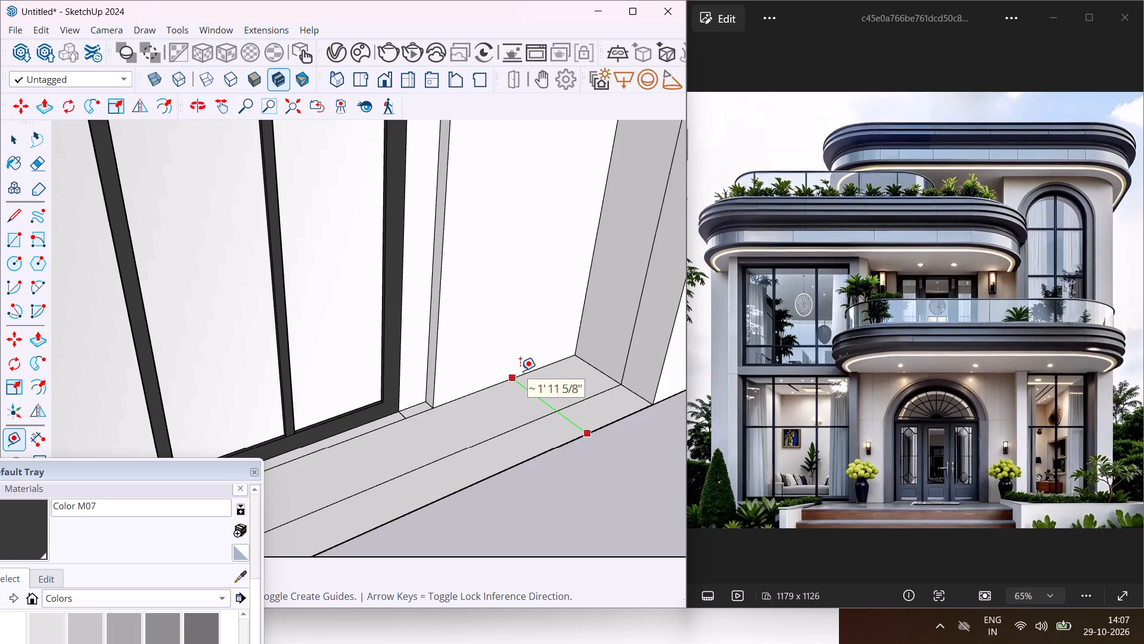
key(Escape)
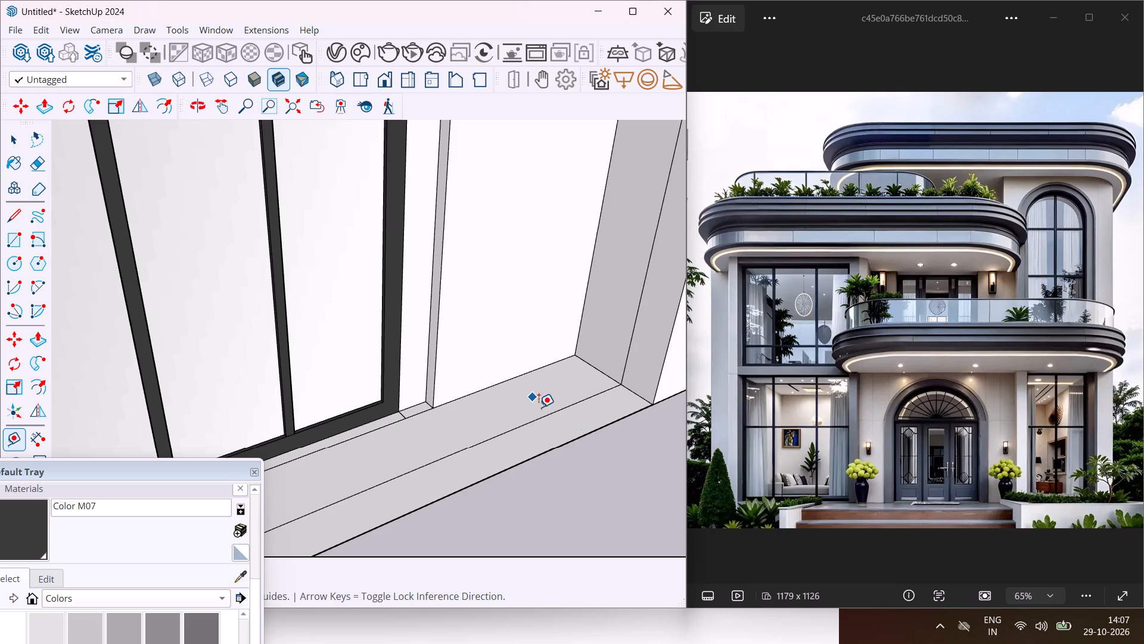
click(548, 413)
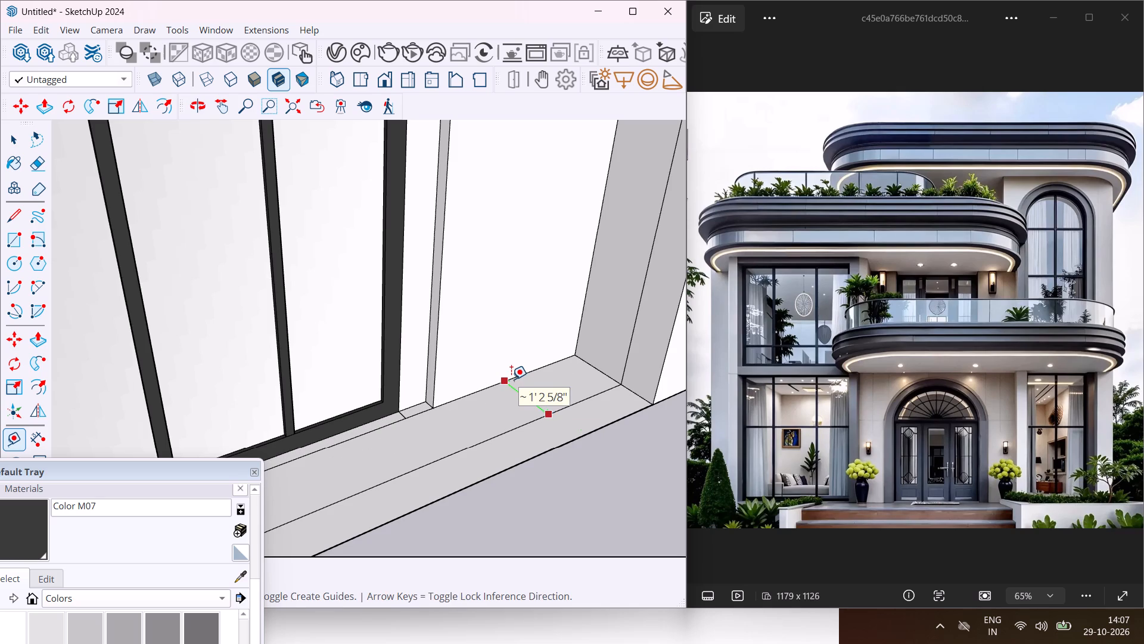
scroll(511, 379, down, 5)
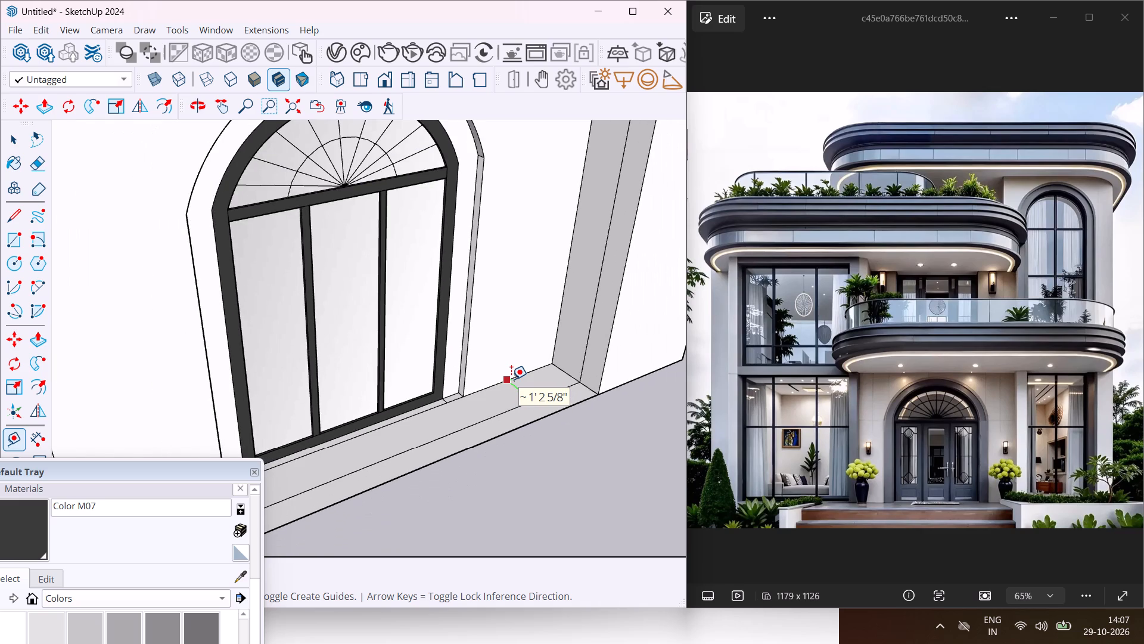
scroll(511, 379, down, 6)
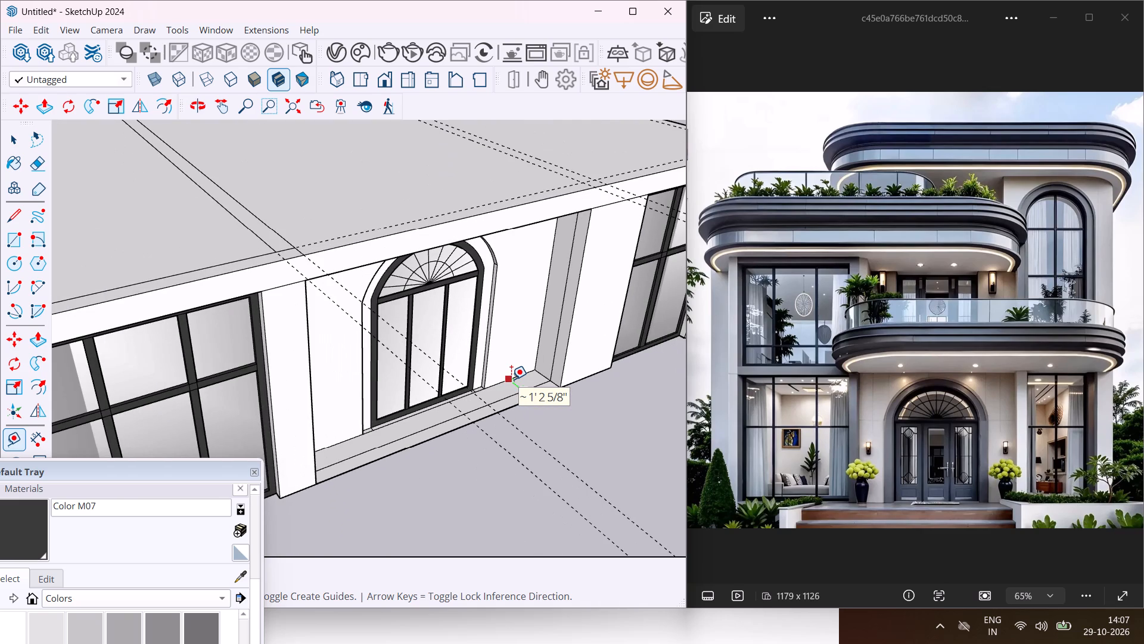
key(Escape)
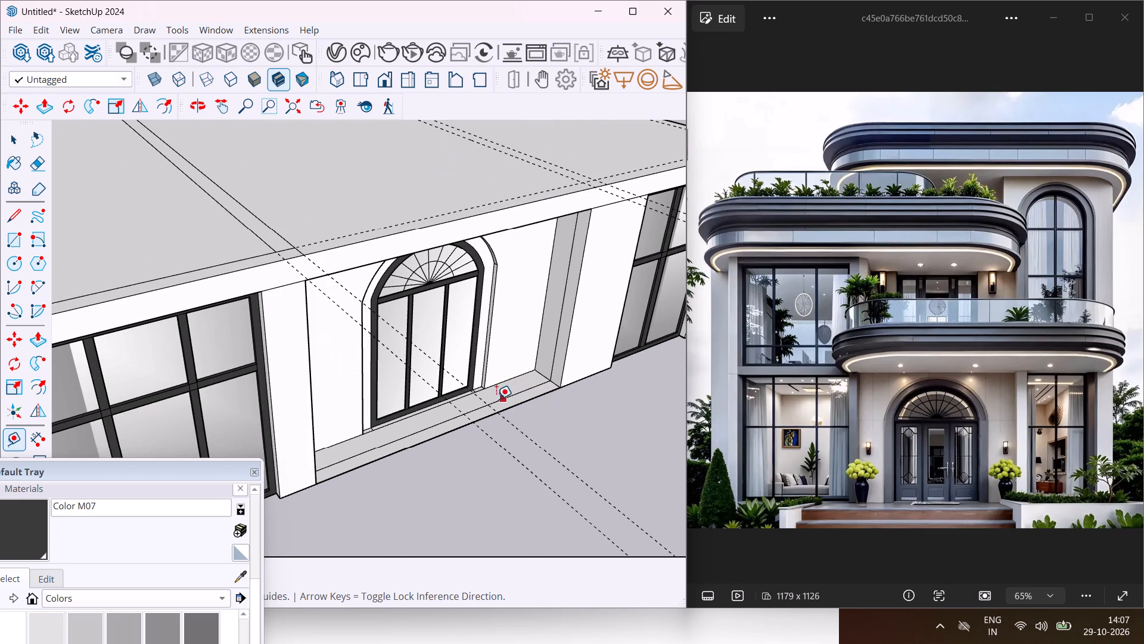
click(408, 434)
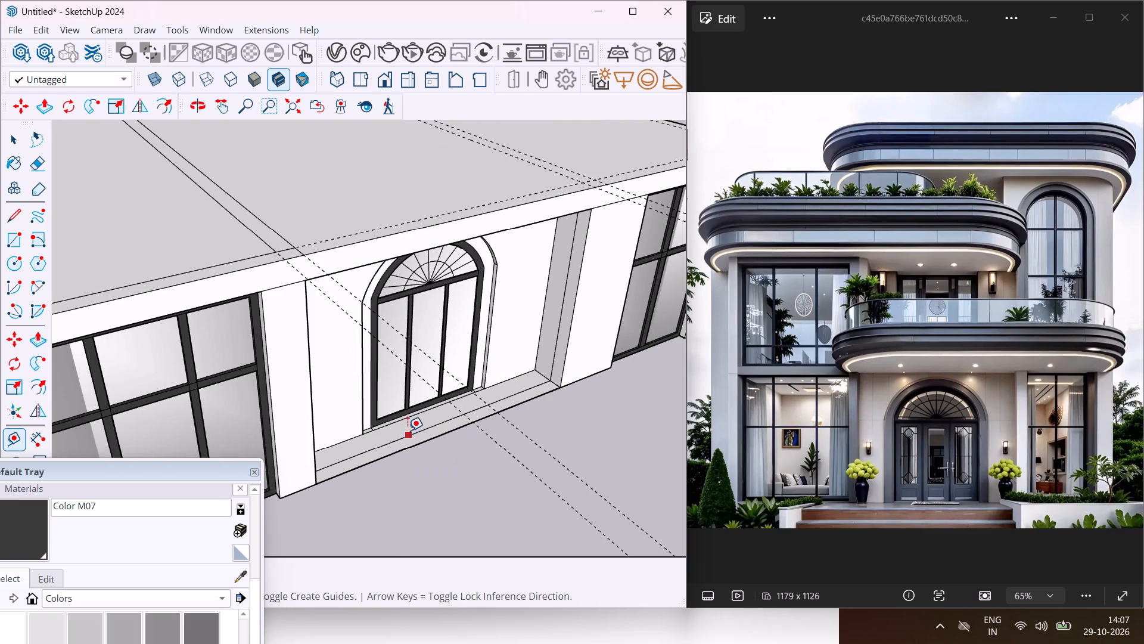
scroll(396, 426, up, 2)
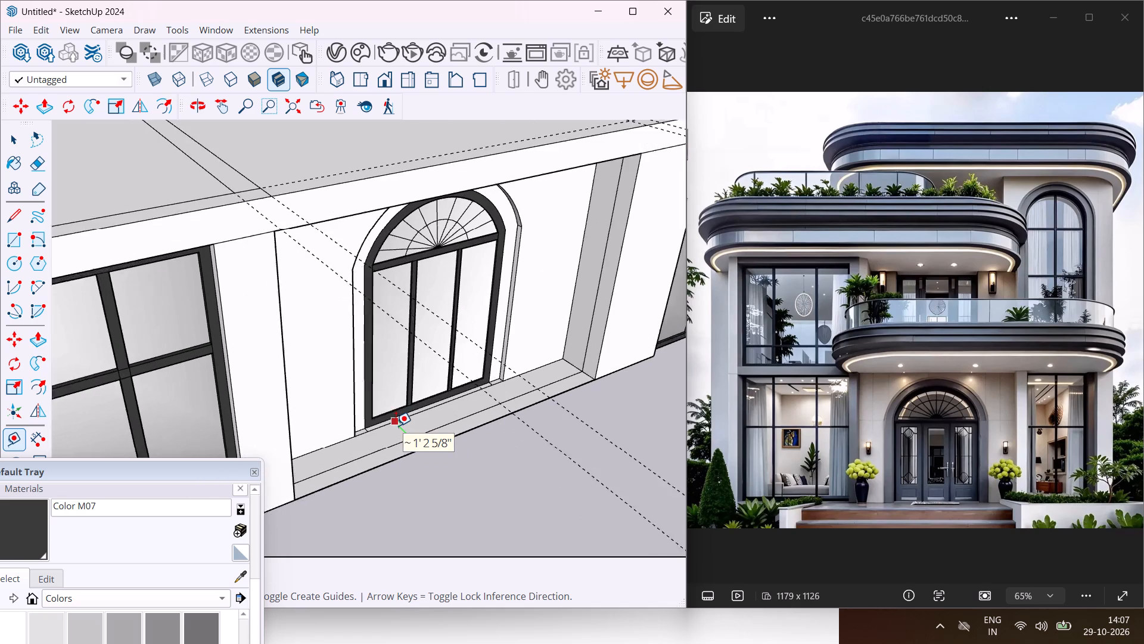
scroll(396, 426, up, 2)
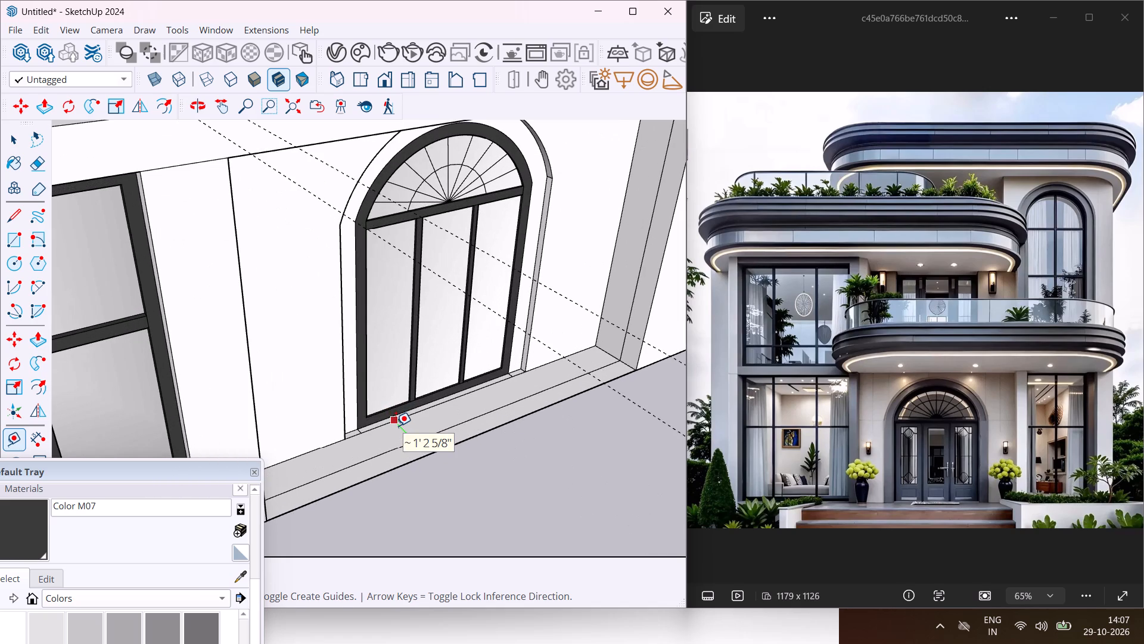
key(Escape)
Place a guide line about 1' 5 1/2" inward from the roof's front guide, parallel to it.
scroll(396, 426, down, 4)
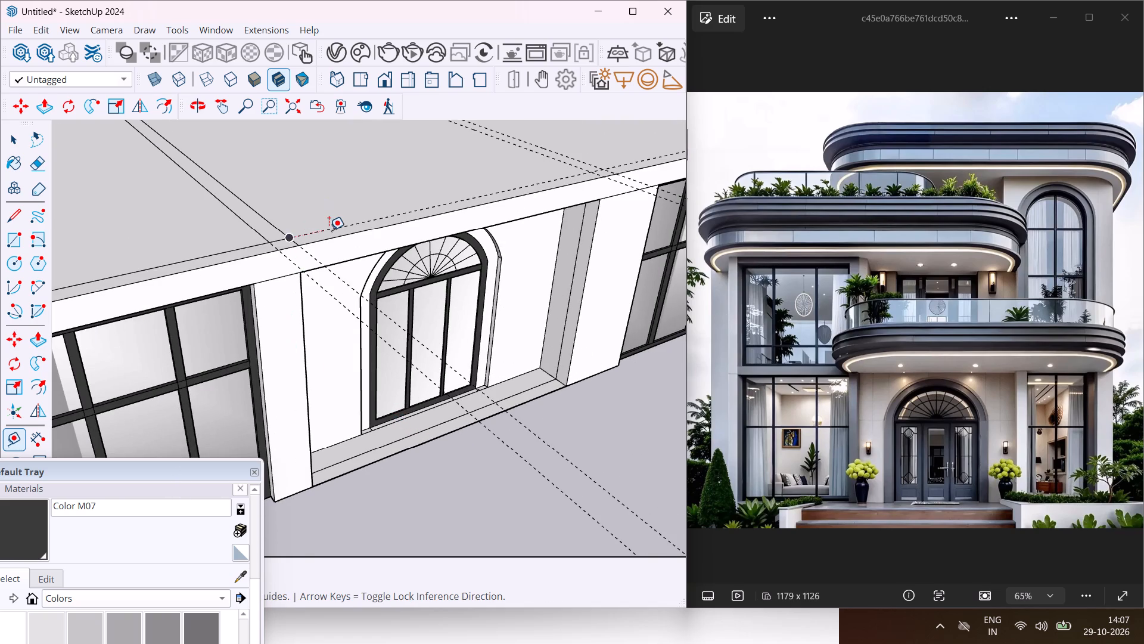
scroll(331, 230, up, 6)
click(329, 225)
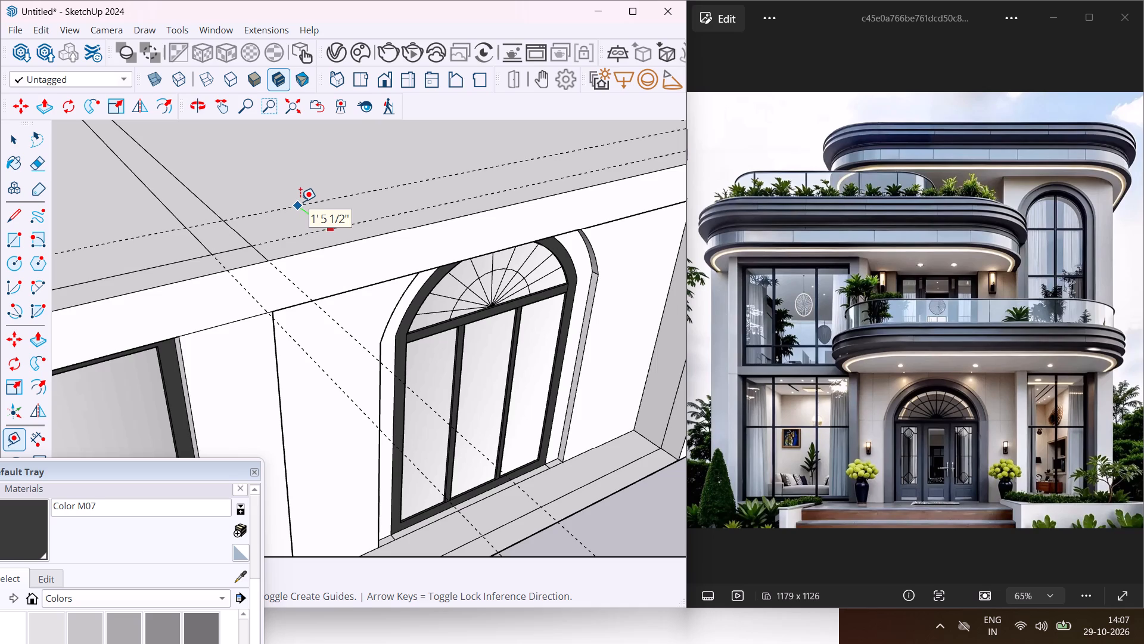
click(300, 202)
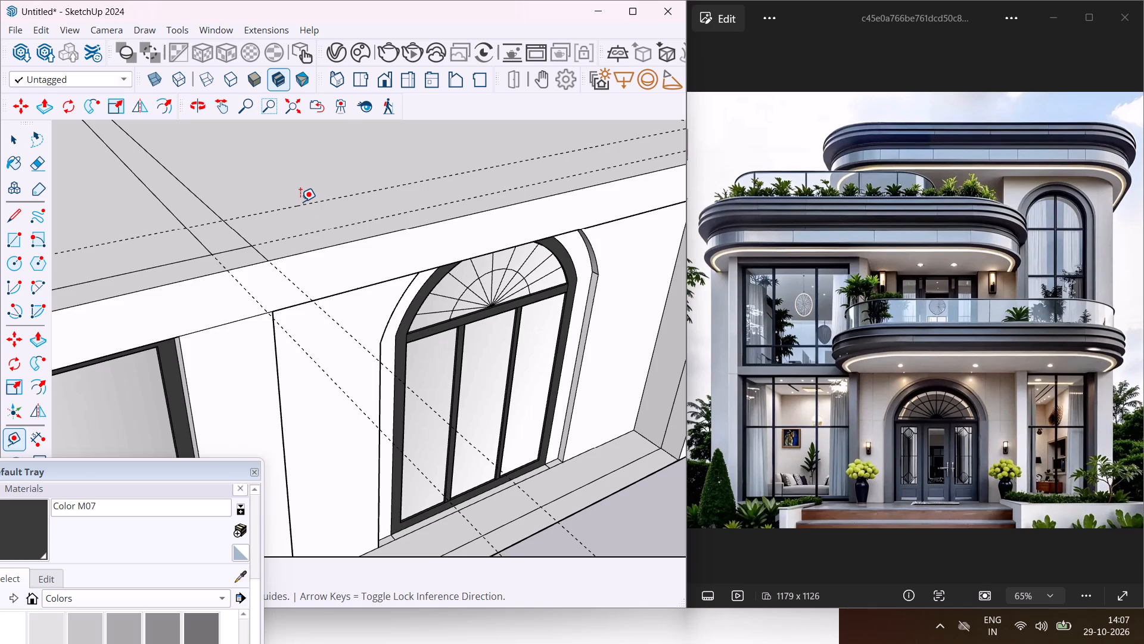
Place another parallel guide 9" farther inward from the guide behind the roof's front guide.
middle_drag(301, 202, 457, 277)
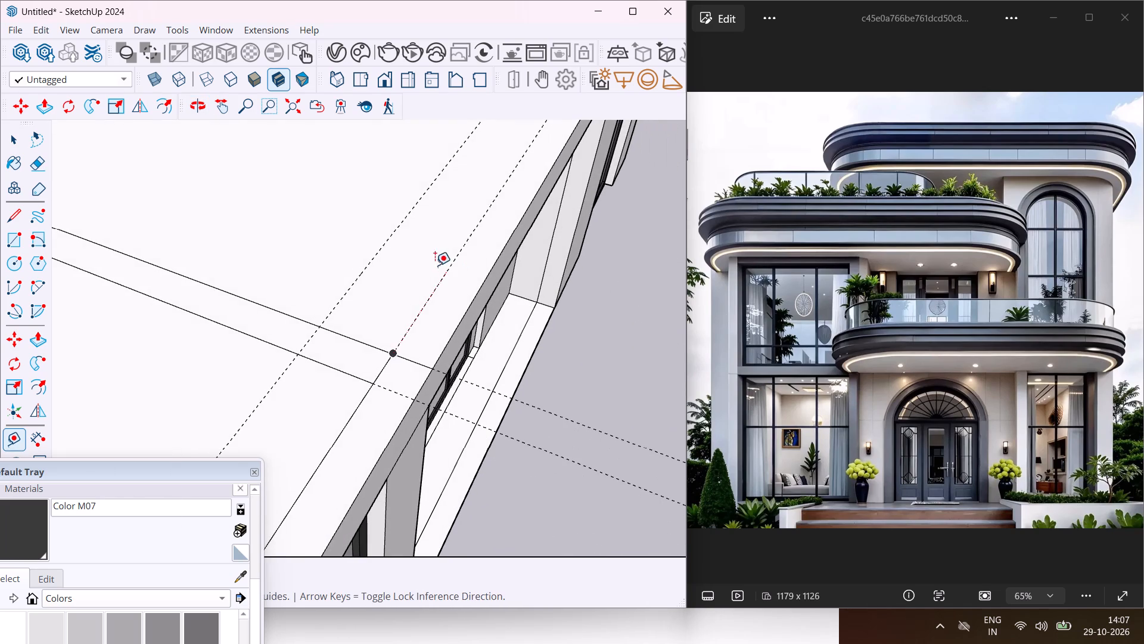
click(363, 276)
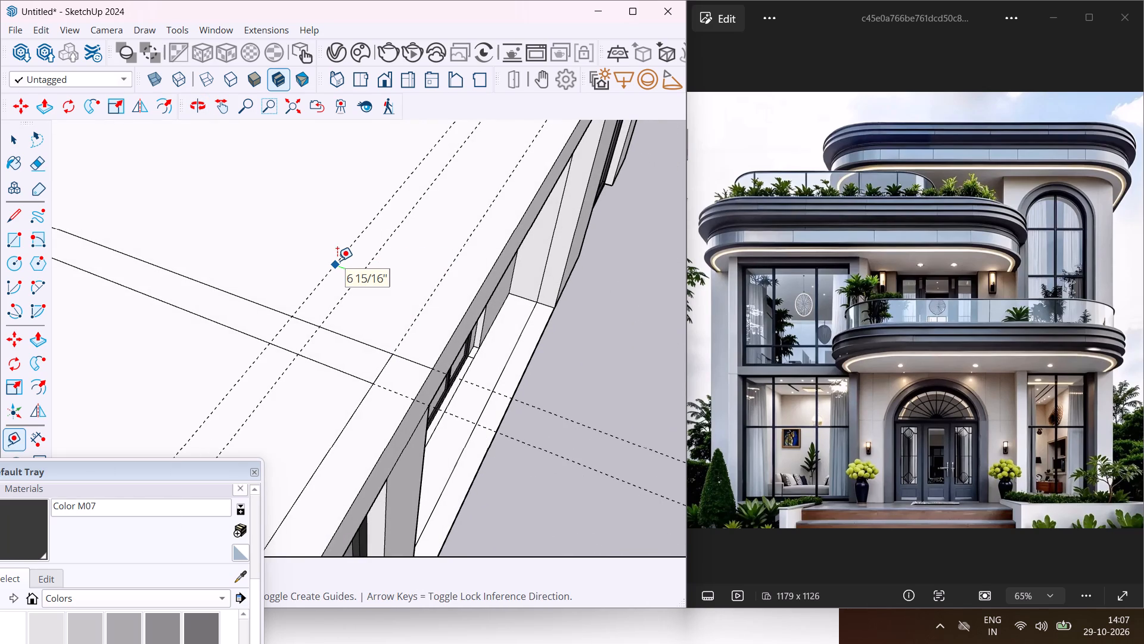
key(ctrl+z)
scroll(337, 261, down, 3)
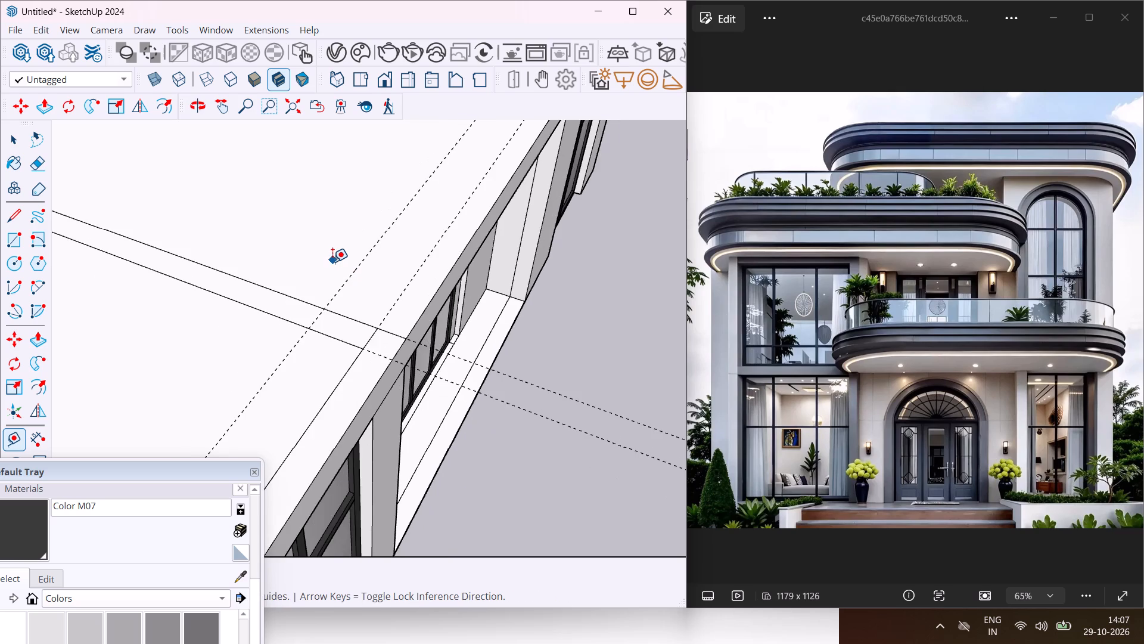
middle_drag(332, 262, 478, 287)
scroll(471, 286, up, 2)
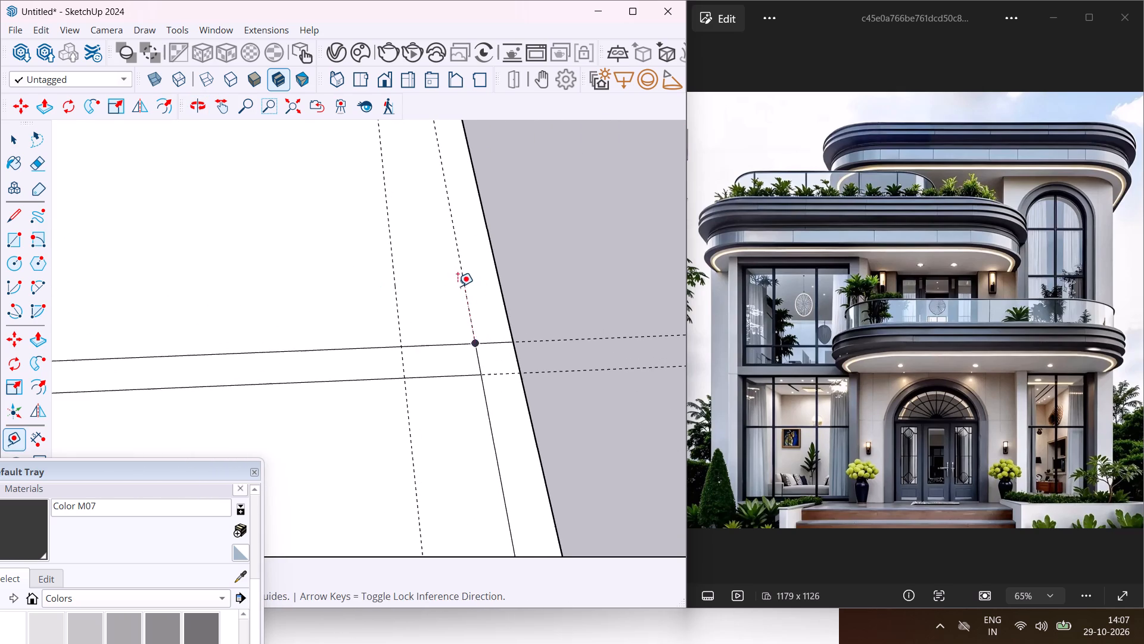
scroll(403, 296, down, 3)
click(396, 303)
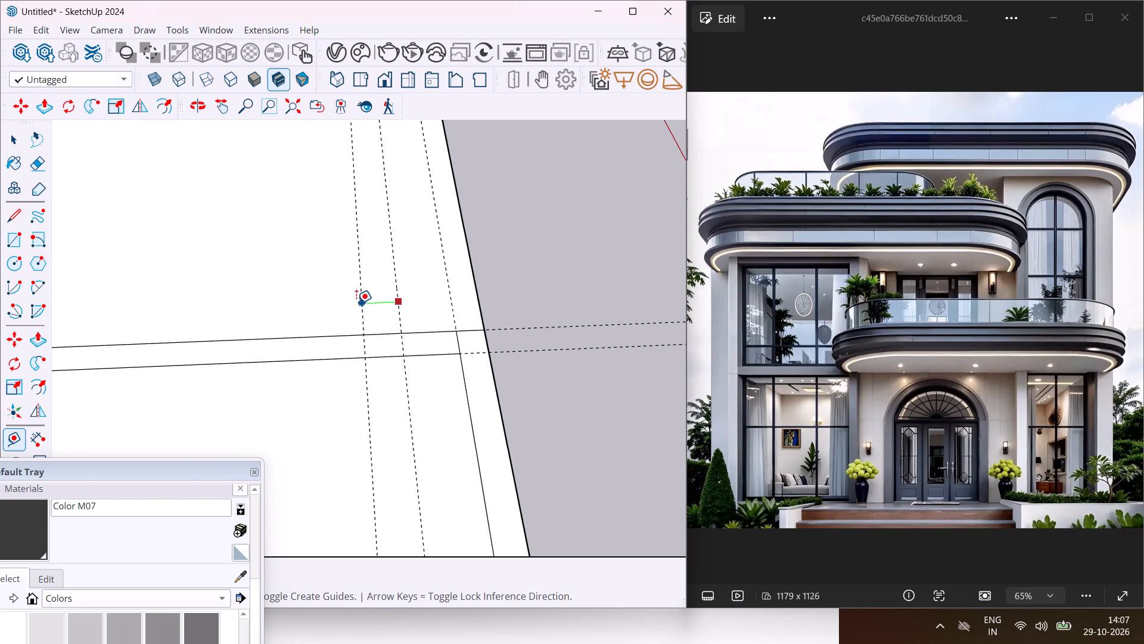
text(9")
key(Return)
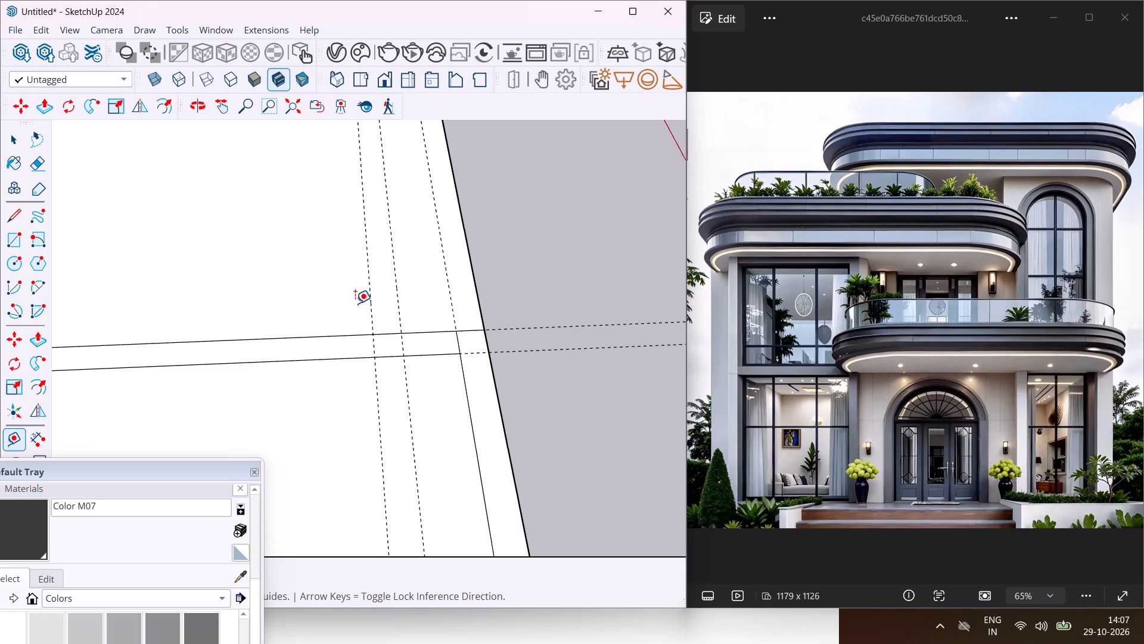
scroll(355, 304, down, 5)
middle_drag(316, 321, 281, 313)
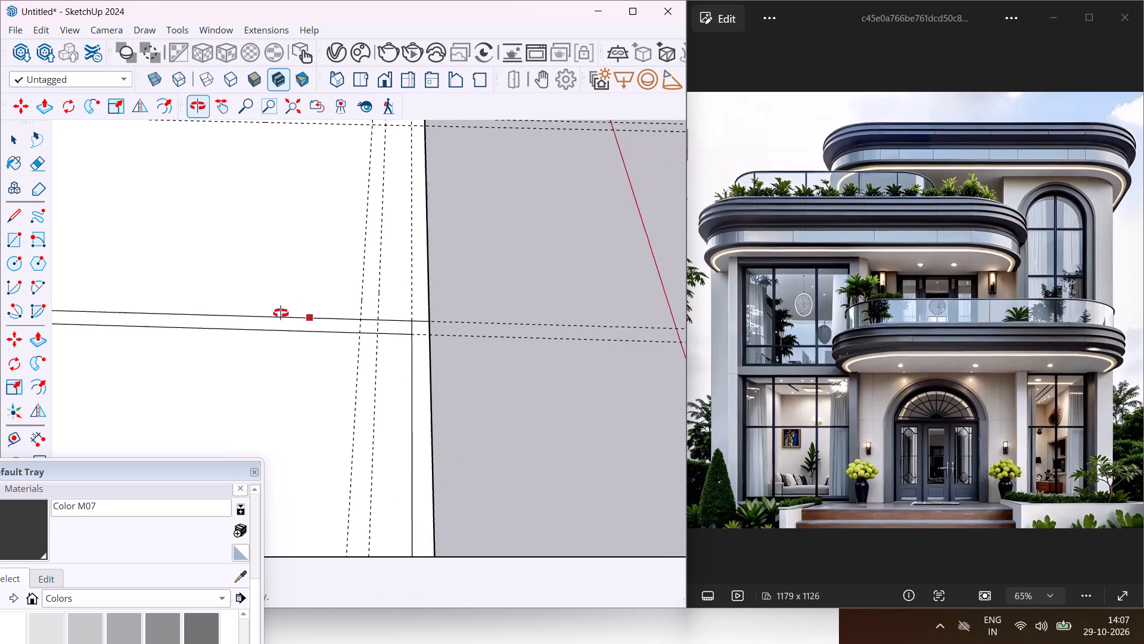
Place a guide line 1' farther inward from the innermost guide behind the roof's front edge, parallel to it.
middle_drag(281, 313, 243, 304)
middle_drag(439, 411, 286, 318)
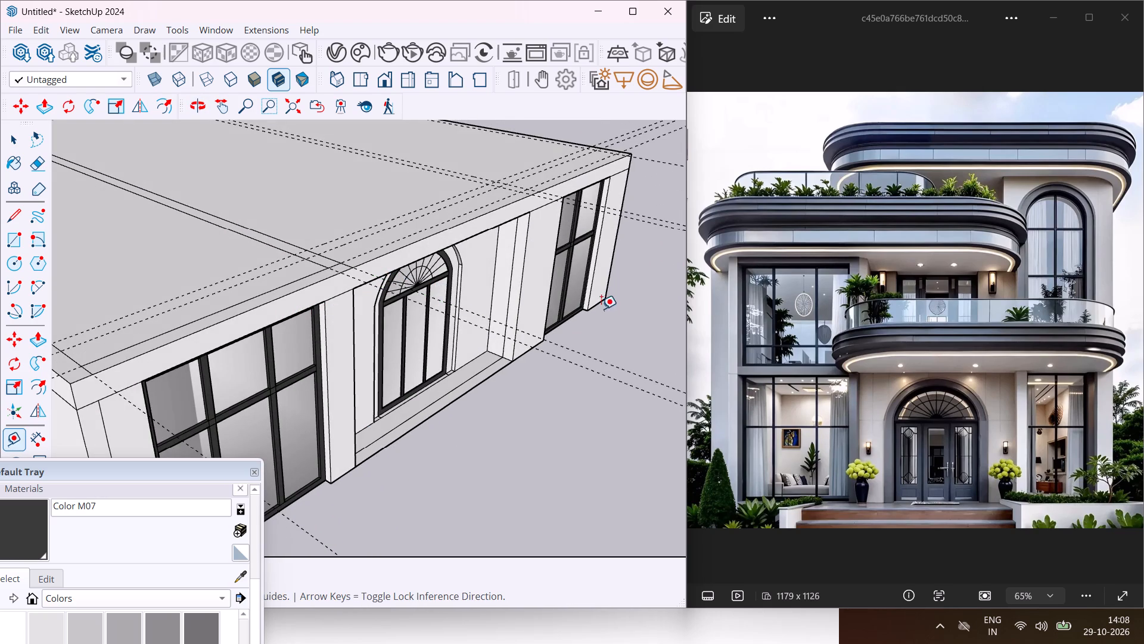
middle_drag(373, 219, 488, 281)
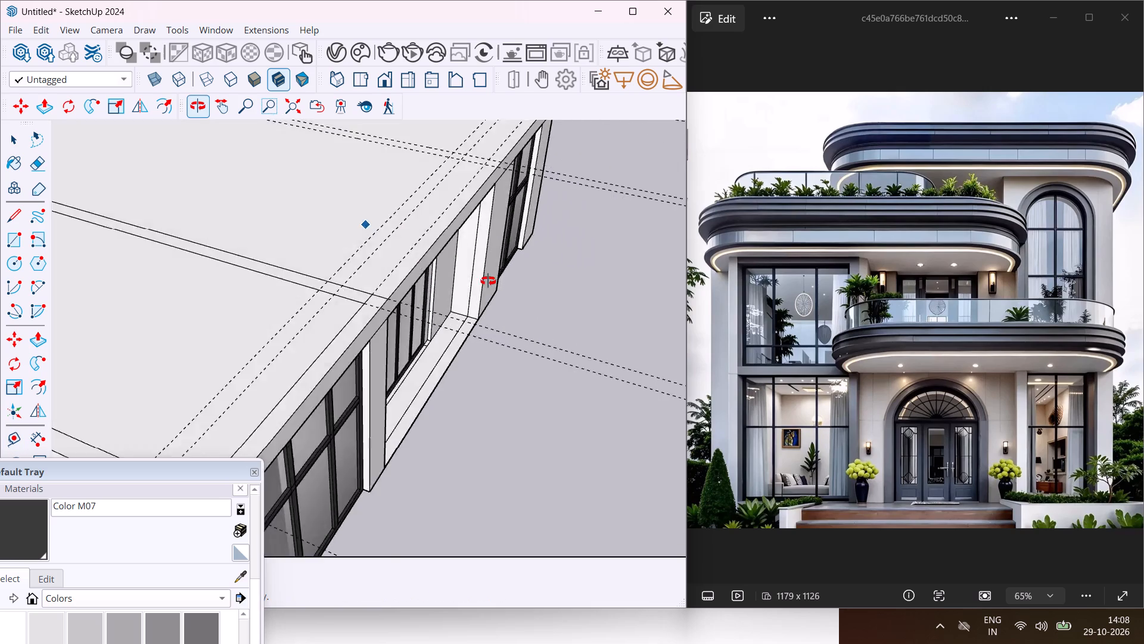
middle_drag(488, 281, 526, 286)
scroll(357, 265, up, 4)
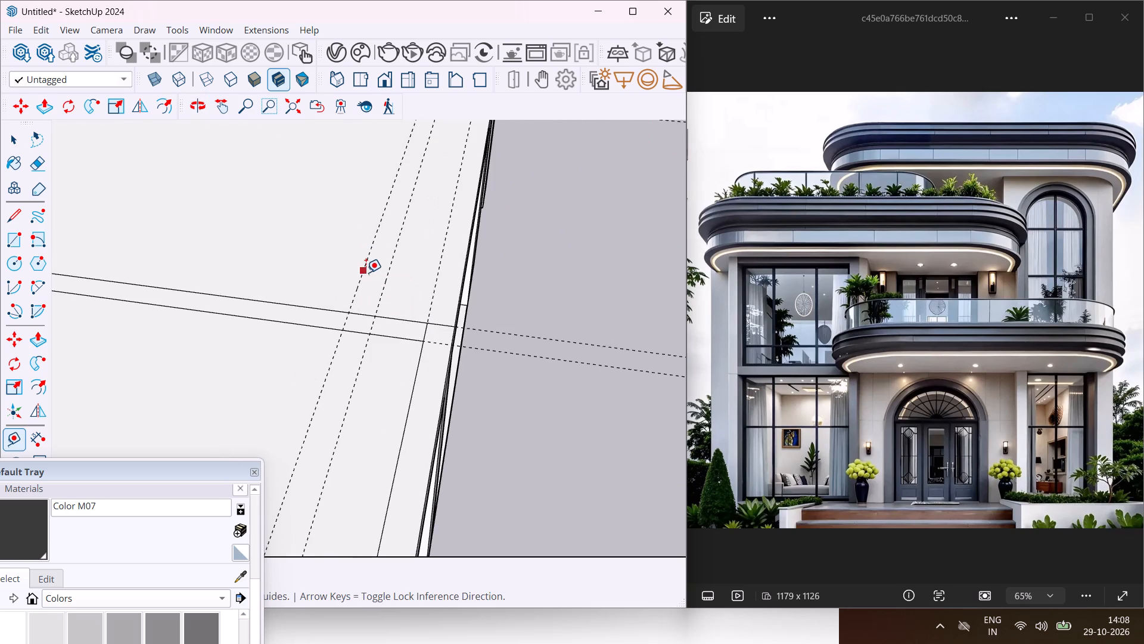
click(366, 273)
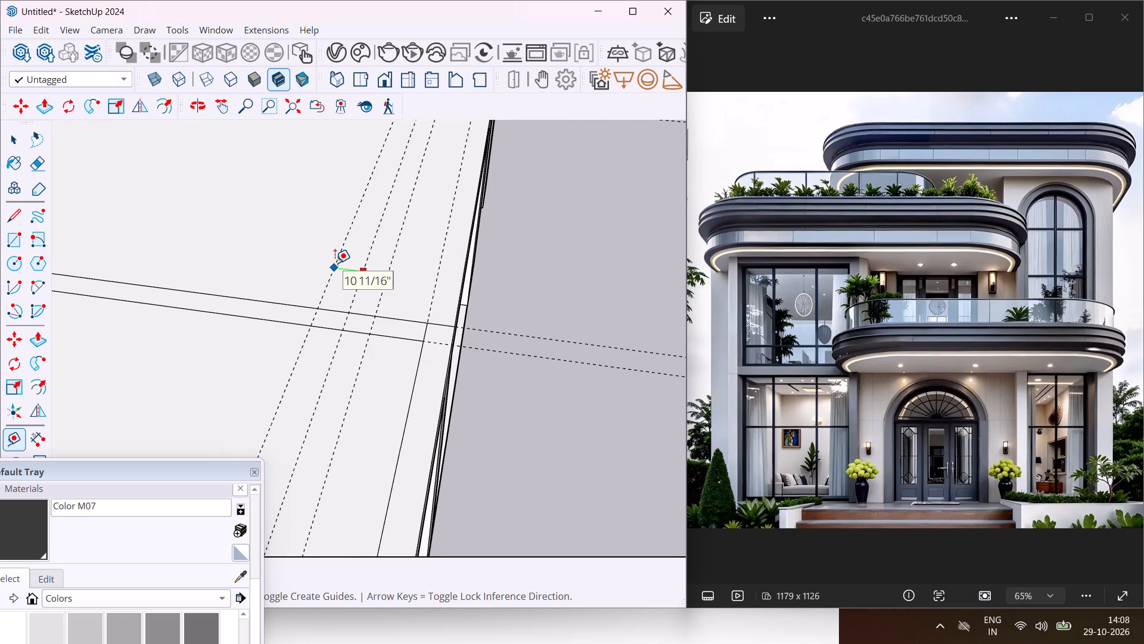
text(1')
key(Return)
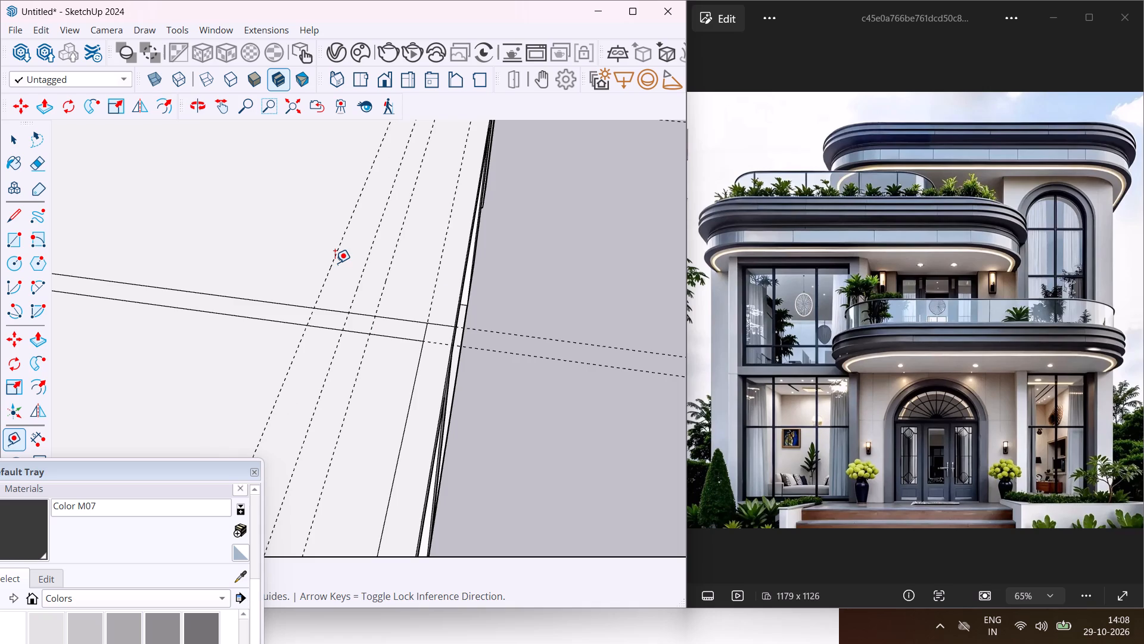
Place another parallel guide 9" farther inward from the new 1' guide.
click(334, 253)
text(9")
key(Return)
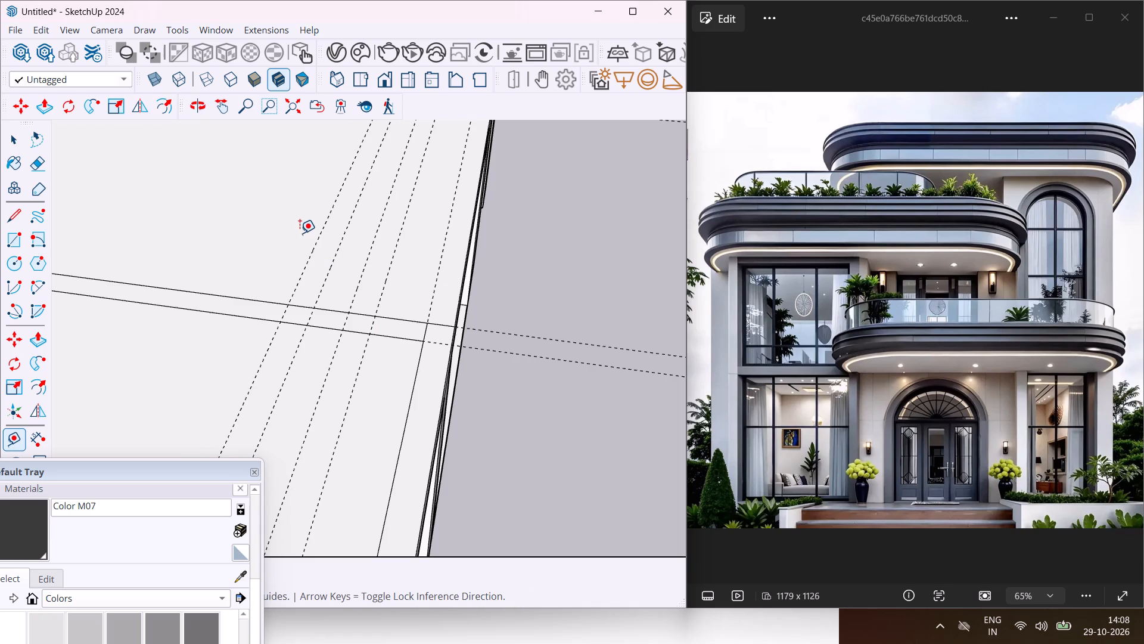
Draw a strip rectangle between the two innermost front guides, from the left wall strip to the right pair of lengthwise guides.
scroll(298, 237, down, 3)
middle_drag(377, 303, 192, 349)
scroll(333, 302, down, 5)
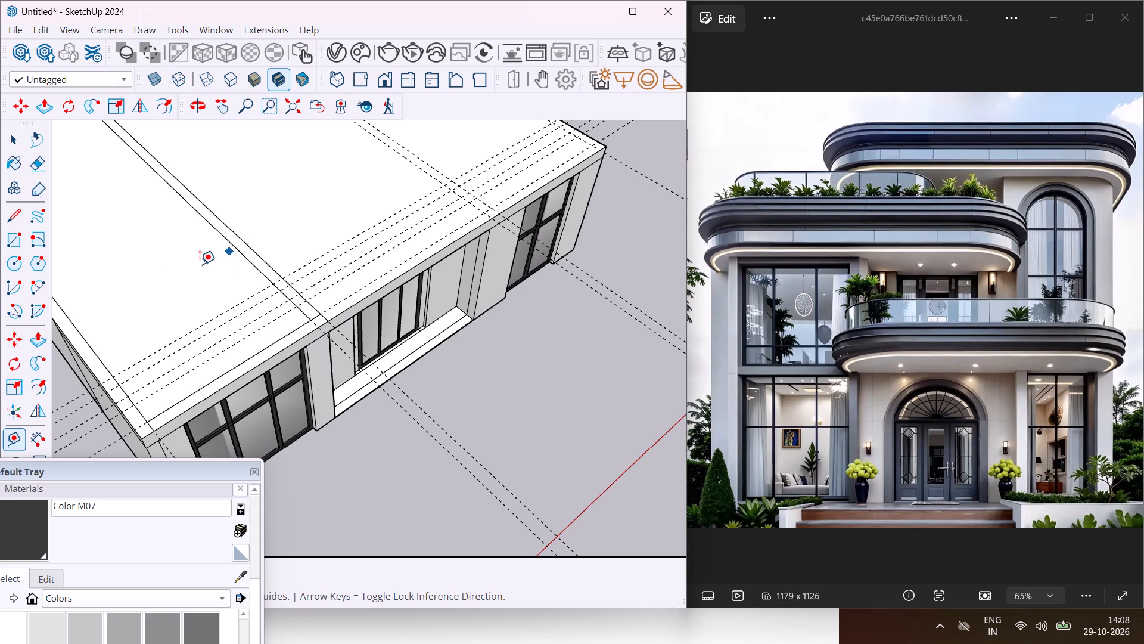
click(16, 242)
scroll(271, 268, up, 4)
click(287, 286)
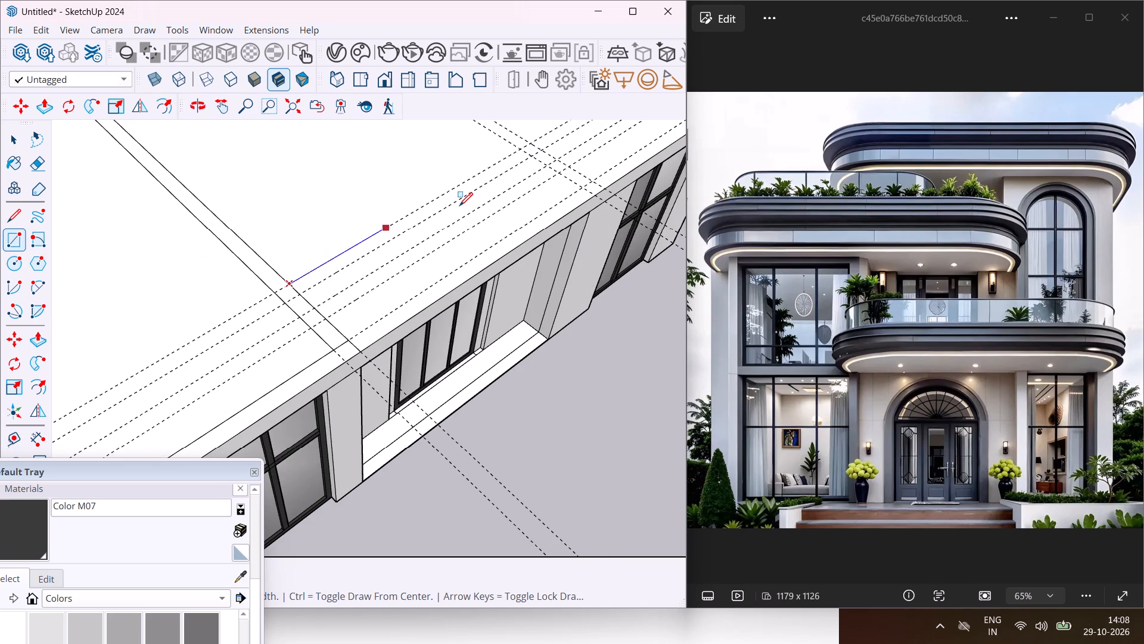
click(533, 159)
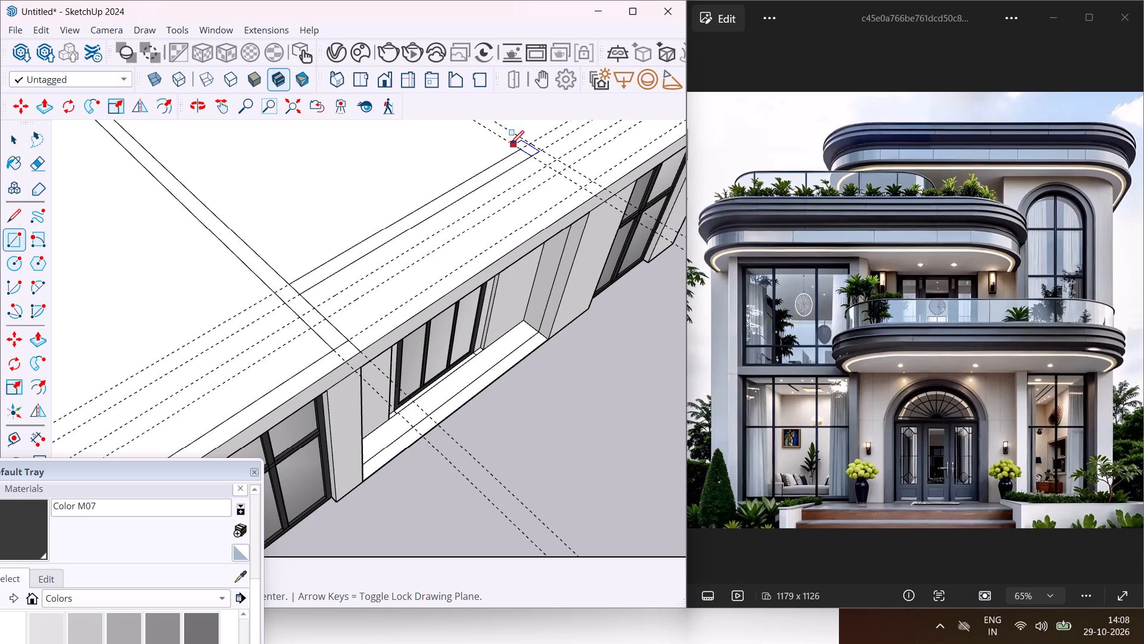
Draw a rectangle between the right pair of lengthwise guides, from the end of the cross strip to the roof's front edge.
middle_drag(519, 185, 350, 233)
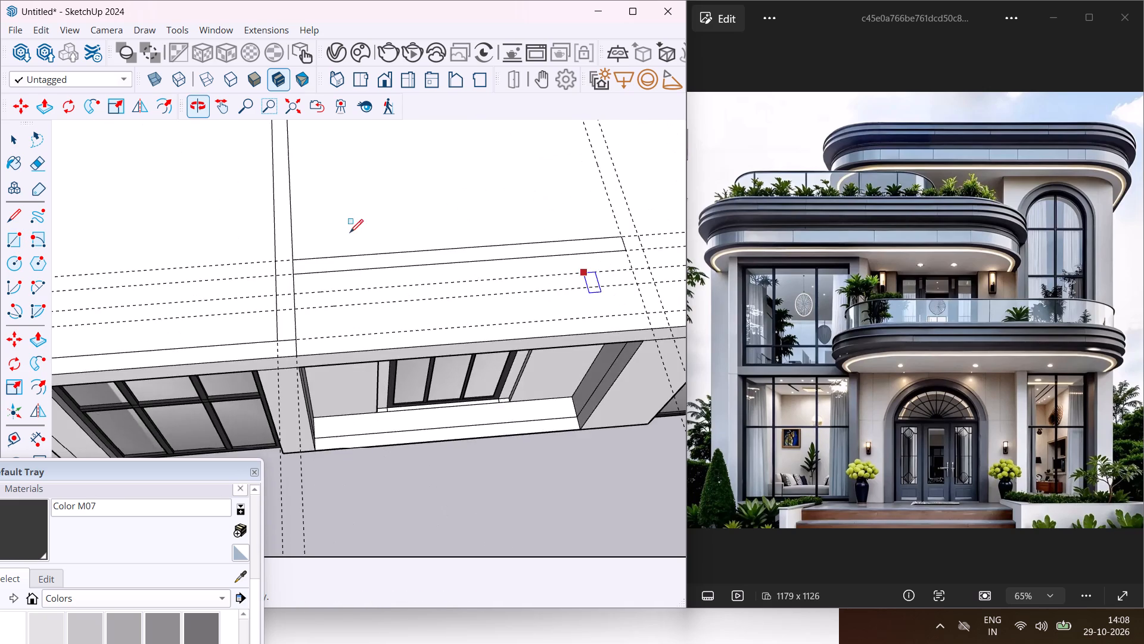
scroll(327, 229, down, 8)
scroll(462, 241, up, 8)
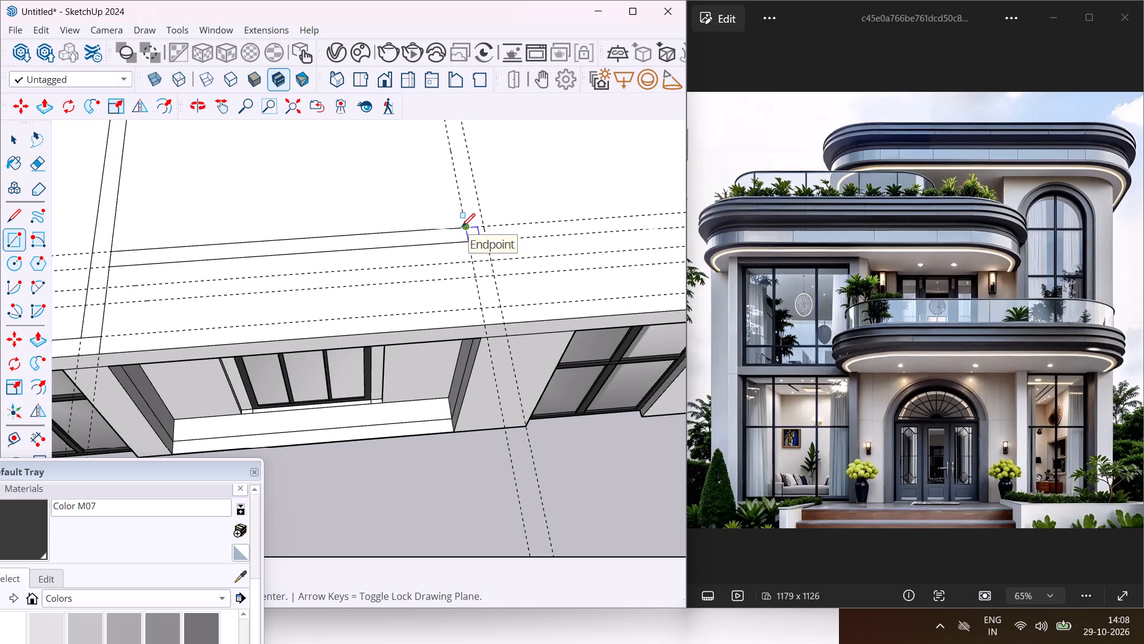
click(464, 227)
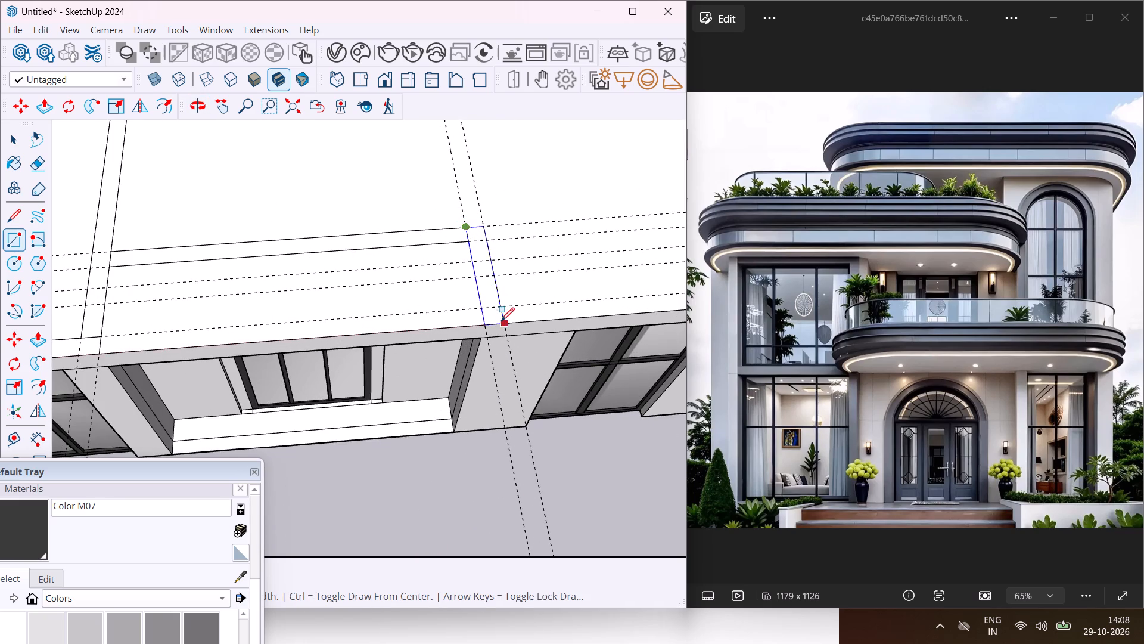
click(503, 323)
Draw a strip rectangle along the roof's front edge, from the right pair of lengthwise guides to the front right corner.
scroll(368, 286, down, 2)
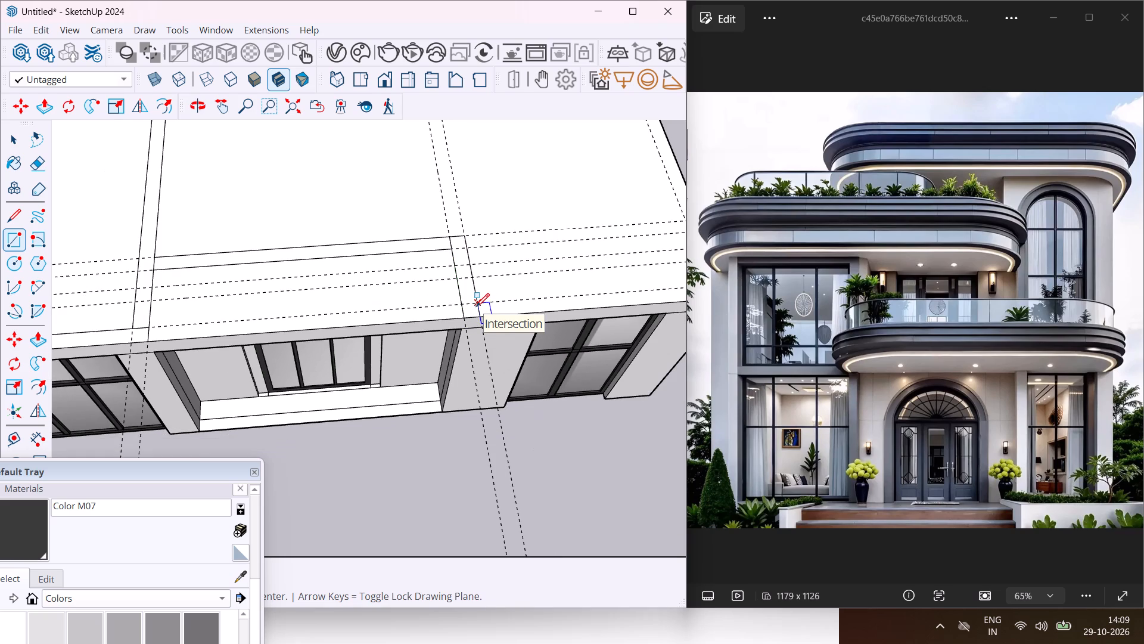
click(477, 304)
scroll(505, 302, down, 6)
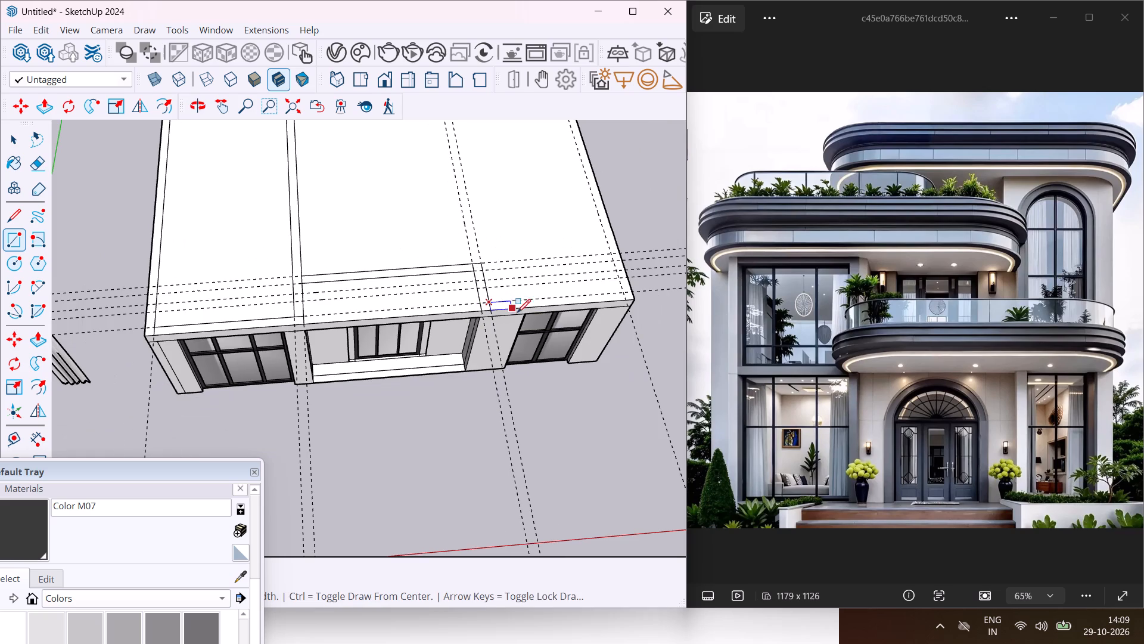
scroll(640, 305, up, 6)
click(633, 300)
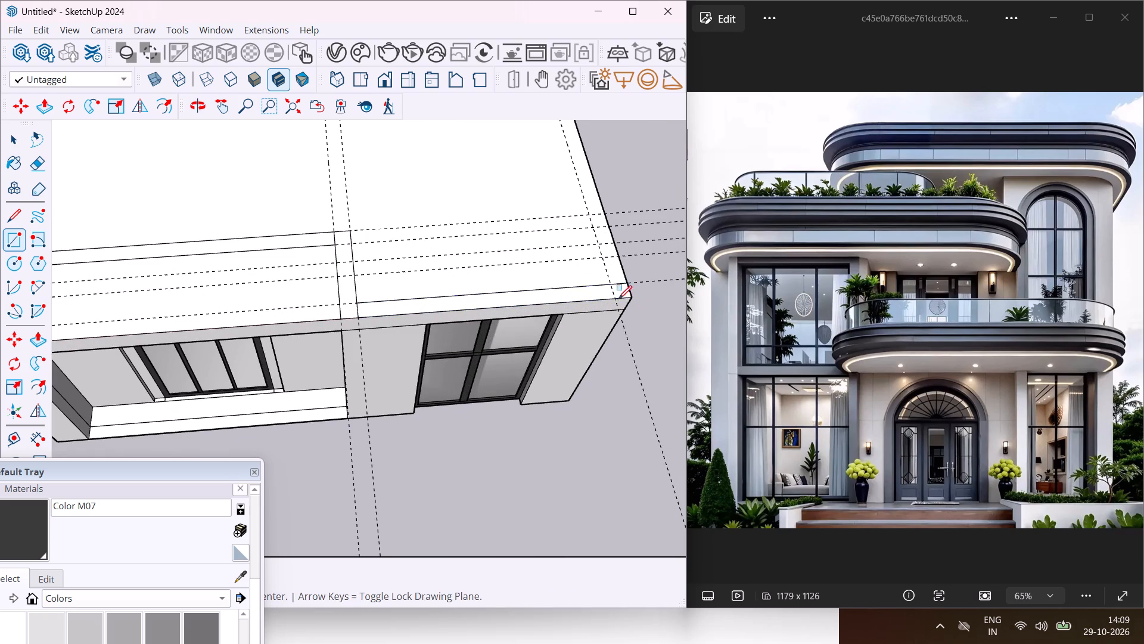
Draw a strip rectangle along the roof's right side, from the front strip's inner corner to the back right corner.
middle_drag(580, 295, 291, 366)
scroll(288, 351, down, 4)
scroll(390, 445, up, 2)
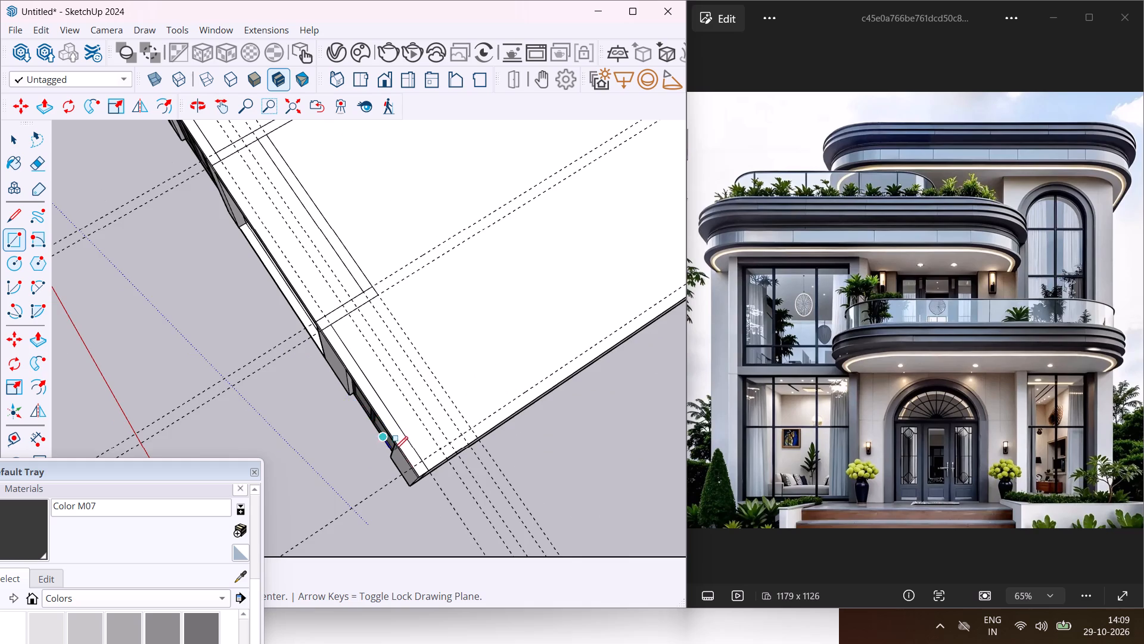
scroll(394, 450, up, 2)
click(437, 472)
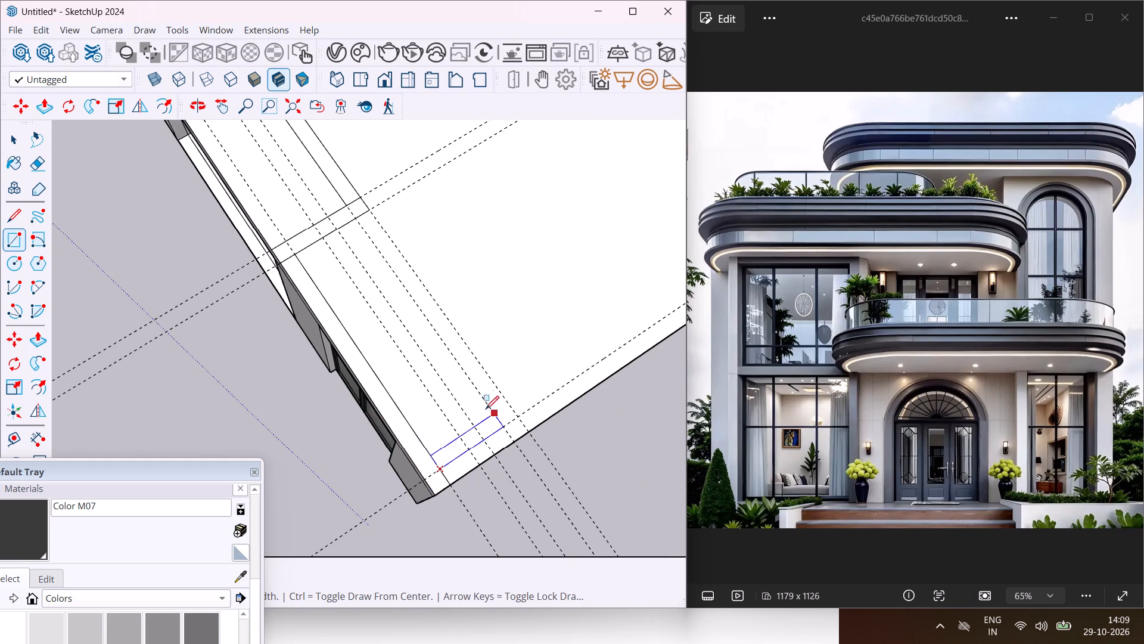
scroll(470, 395, down, 14)
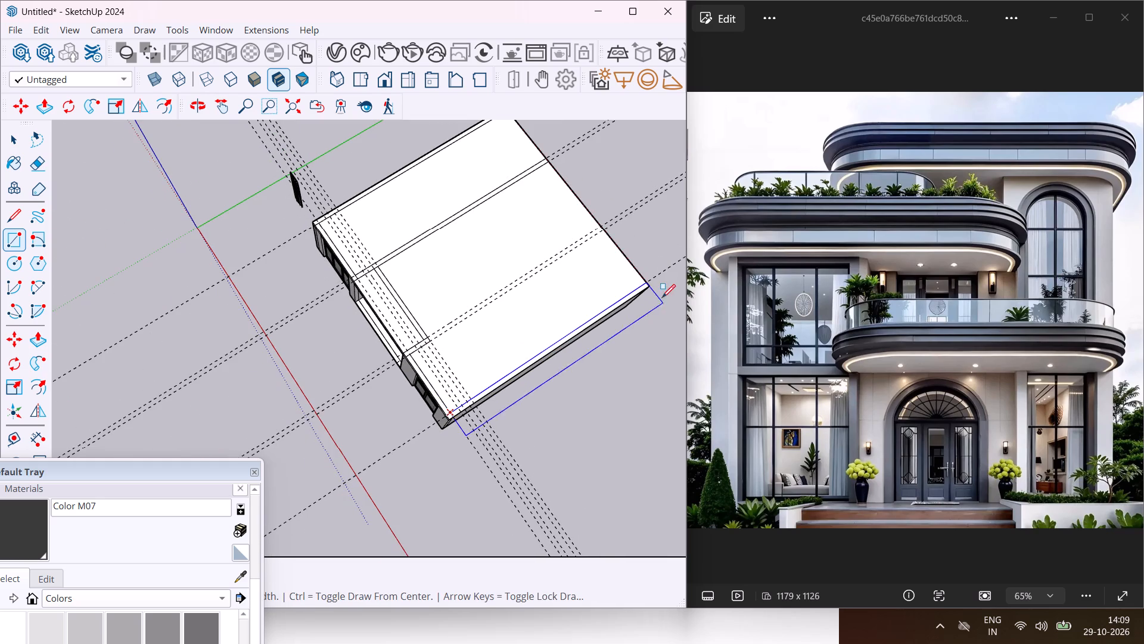
scroll(653, 291, up, 16)
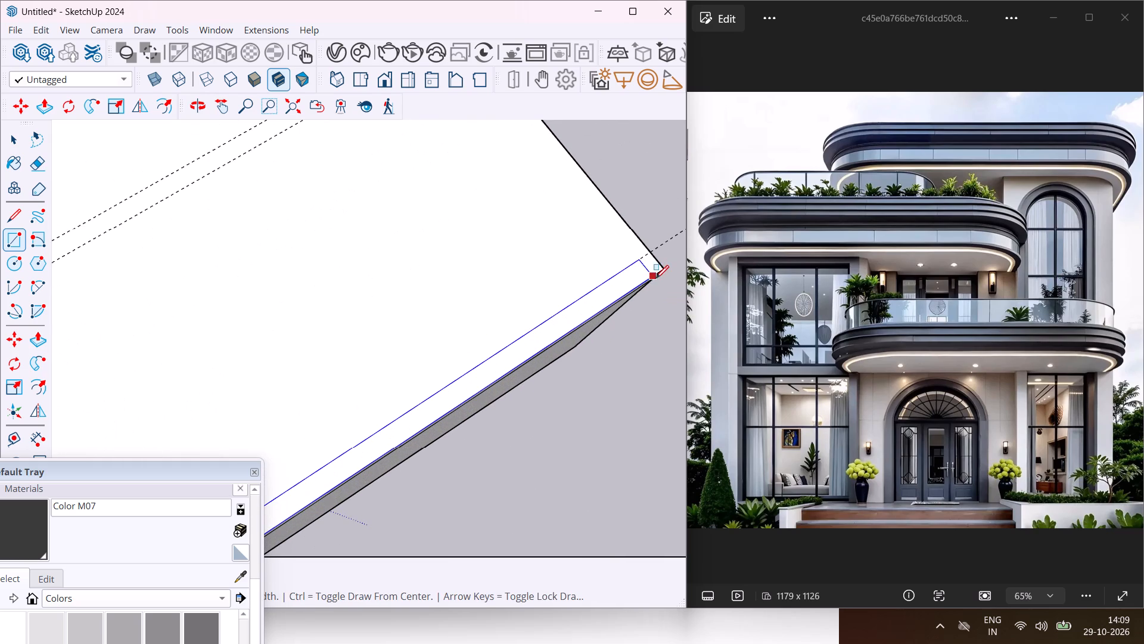
click(660, 273)
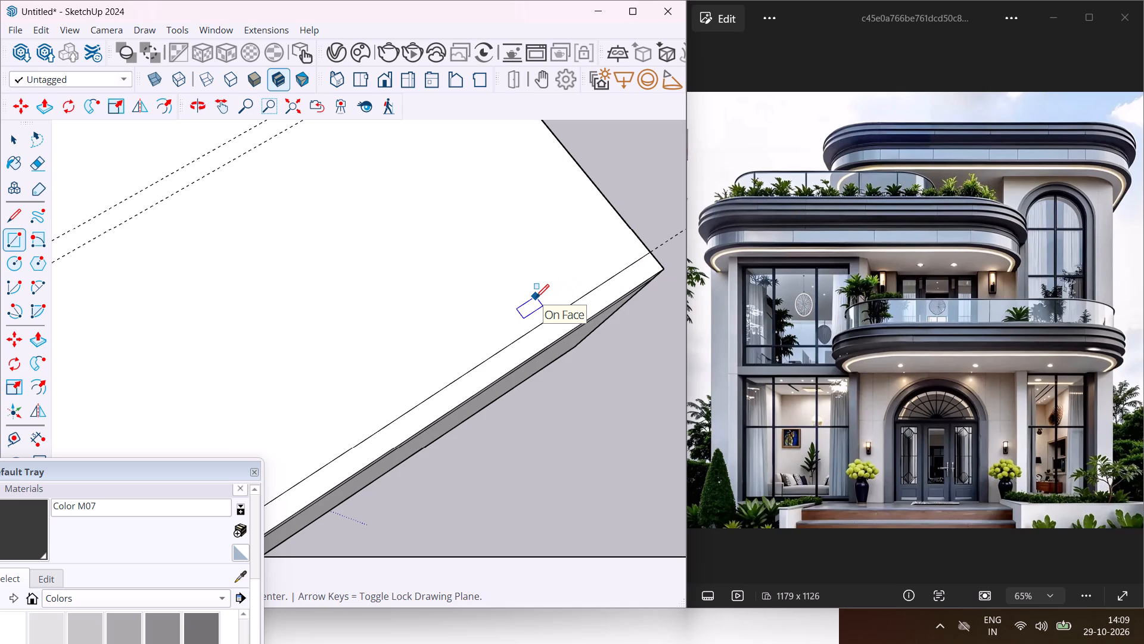
key(Escape)
key(space)
Place a guide line 9" inward from the roof's back edge.
scroll(500, 275, down, 7)
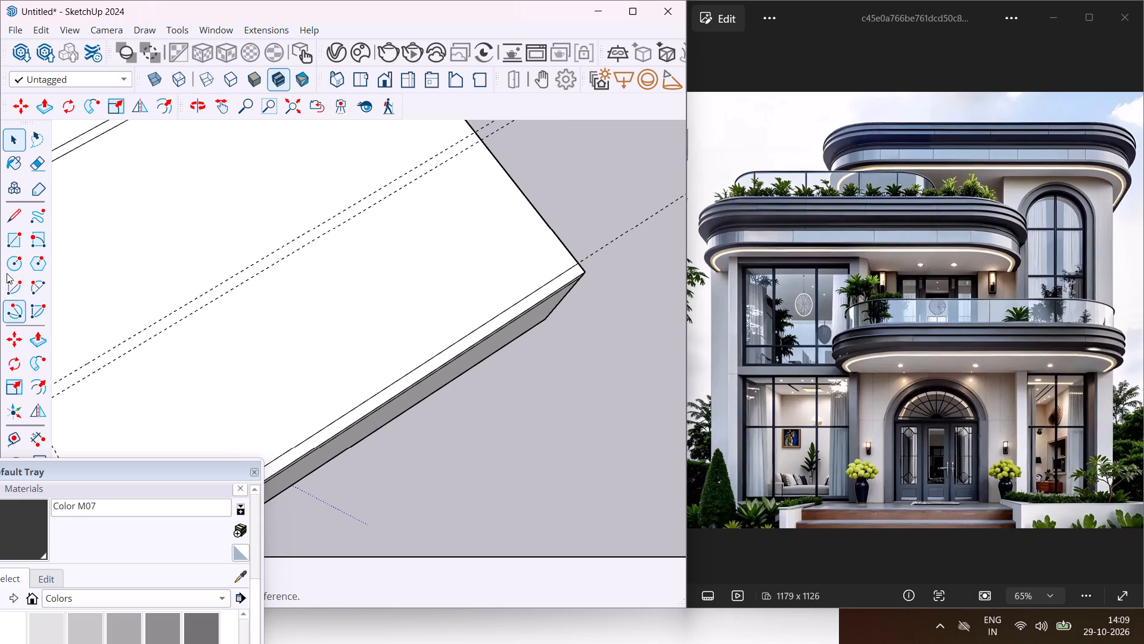
click(5, 431)
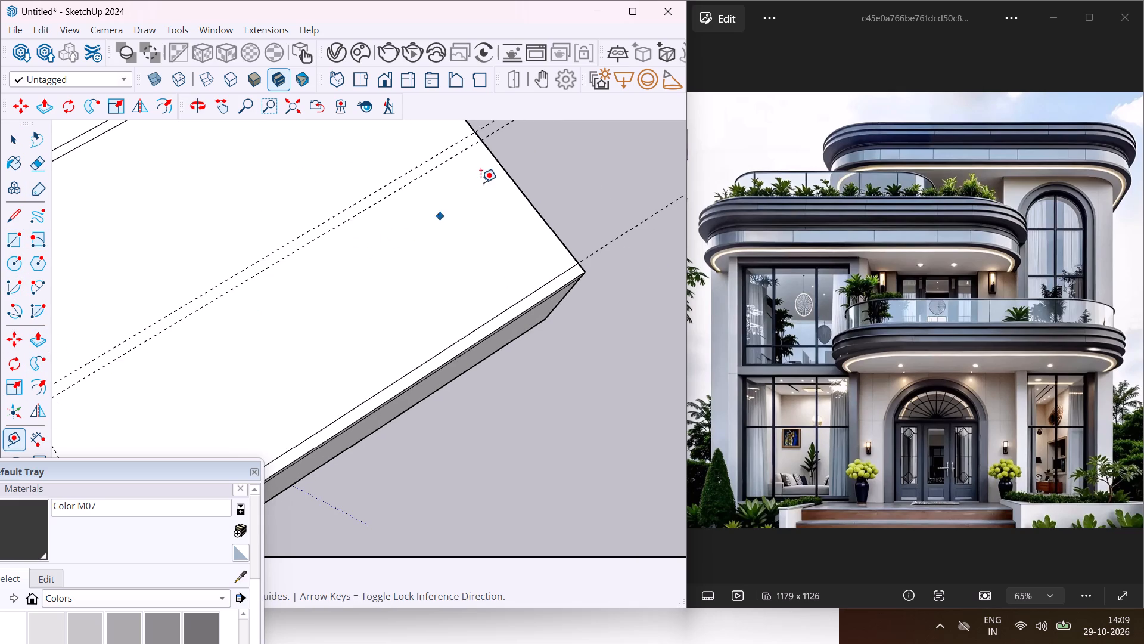
scroll(490, 172, up, 4)
click(525, 190)
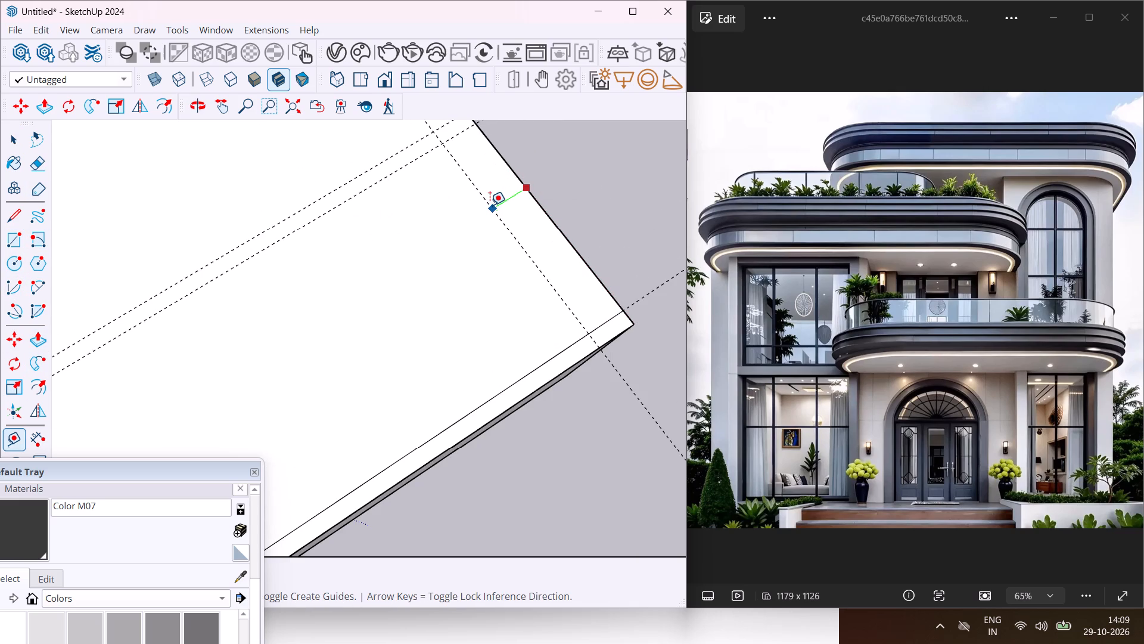
text(9")
key(Return)
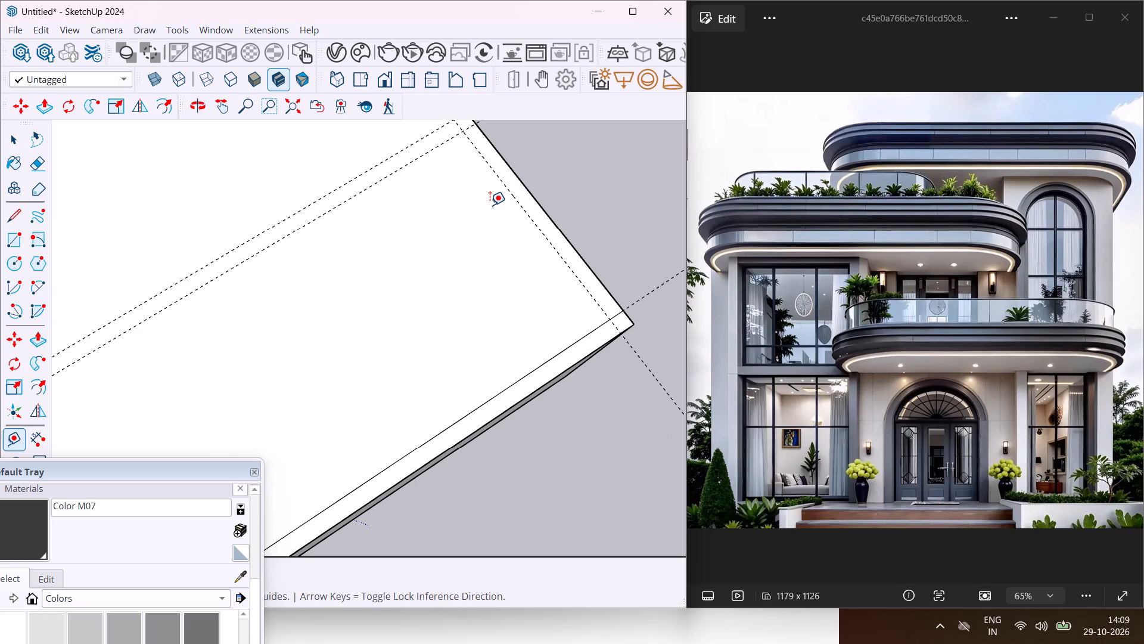
key(Escape)
key(space)
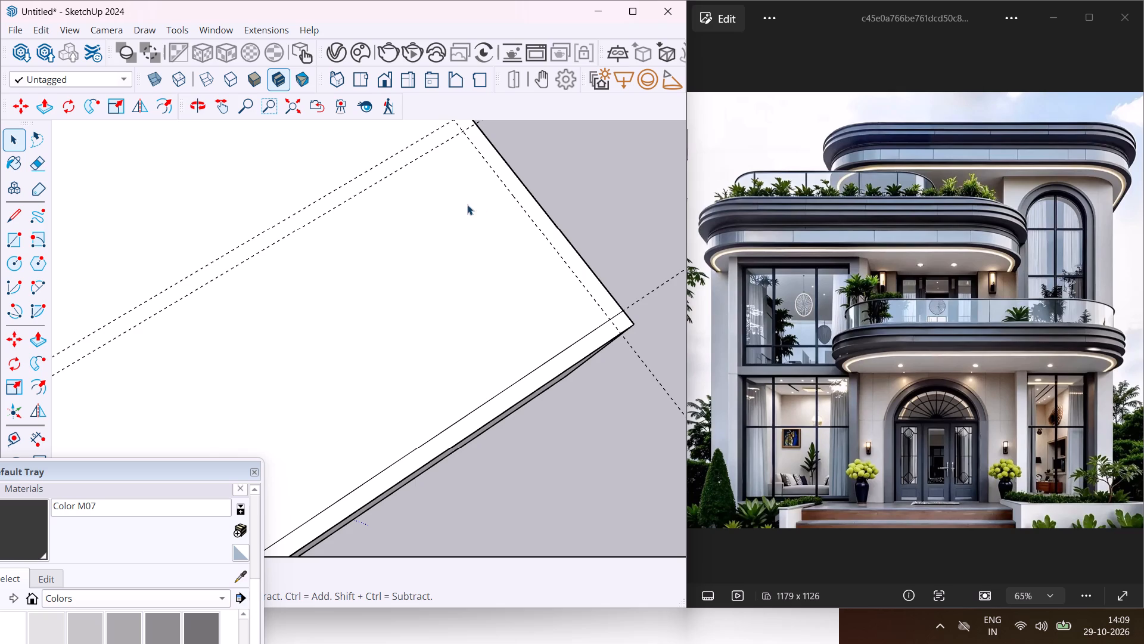
Draw a strip rectangle along the roof's back edge, spanning between the left and right side strips out to the 9" guide.
middle_drag(464, 205, 586, 270)
scroll(516, 298, down, 12)
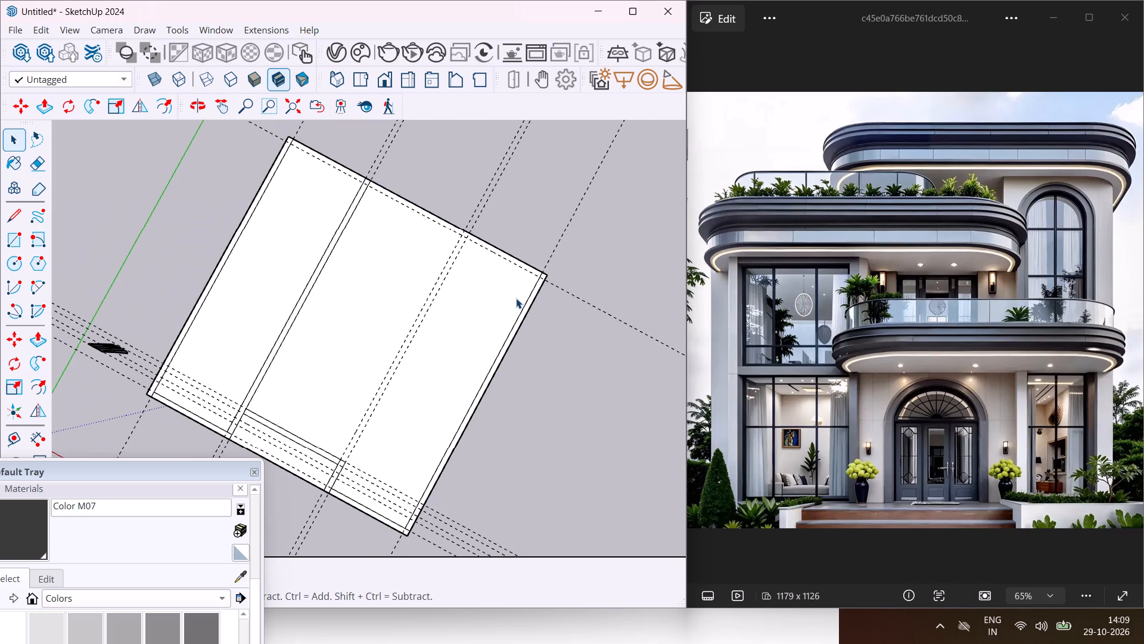
click(8, 244)
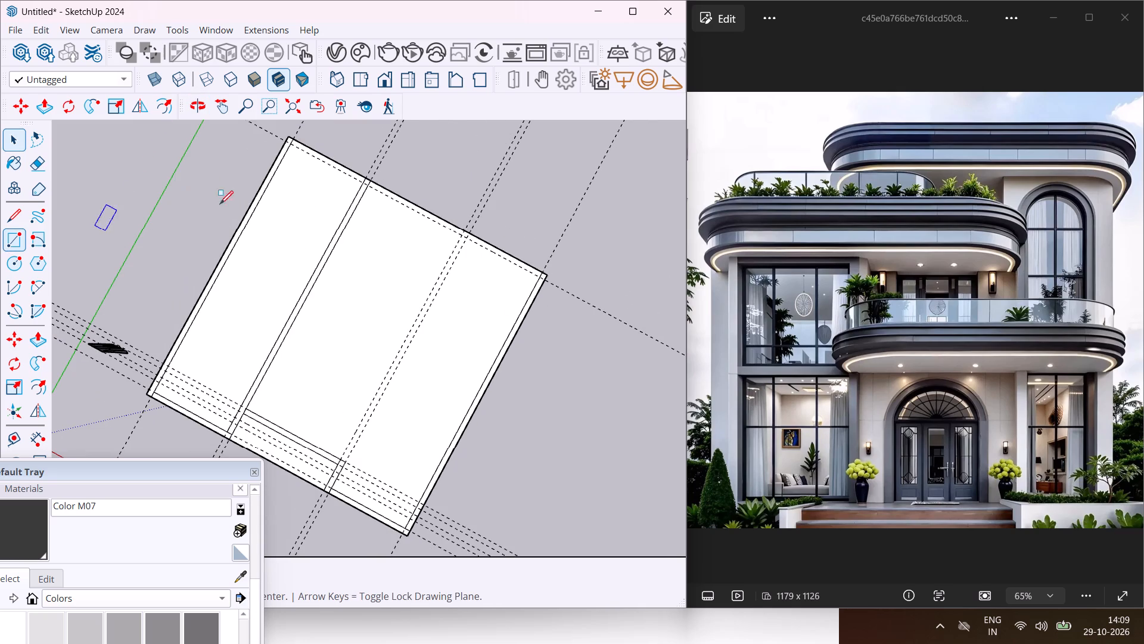
scroll(288, 148, up, 8)
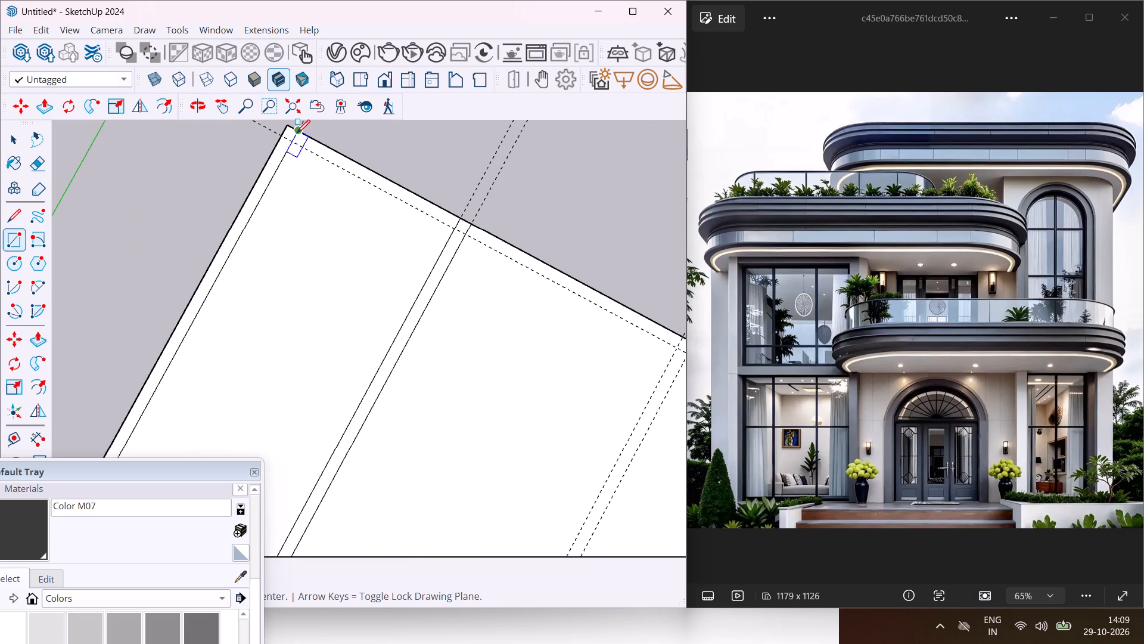
click(297, 133)
scroll(285, 184, down, 8)
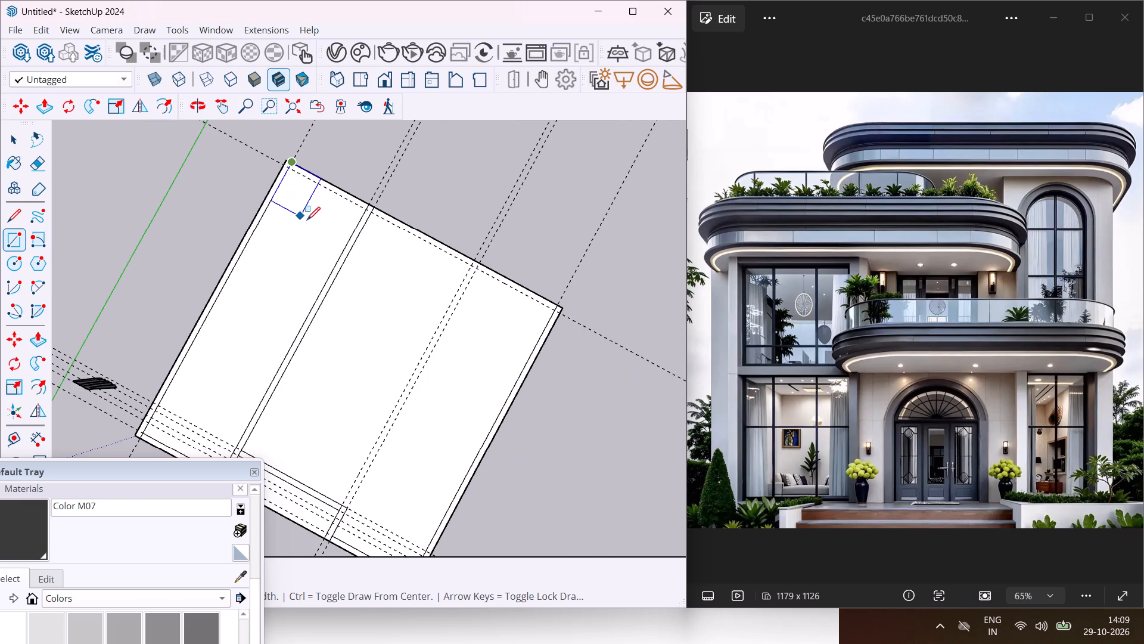
scroll(552, 306, up, 8)
click(557, 315)
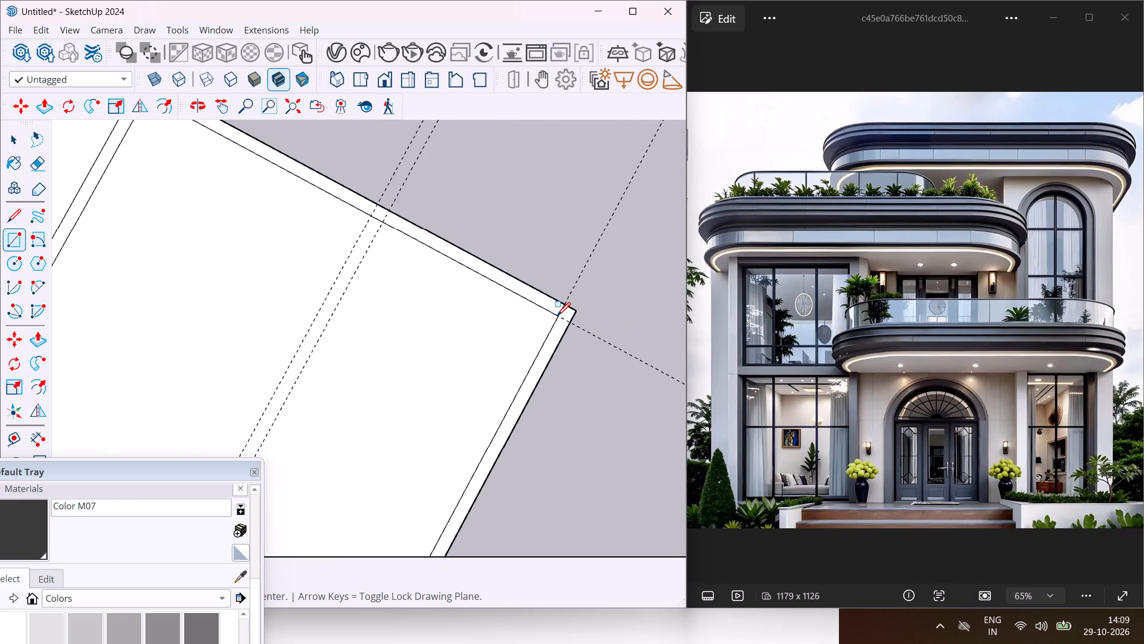
key(Escape)
key(space)
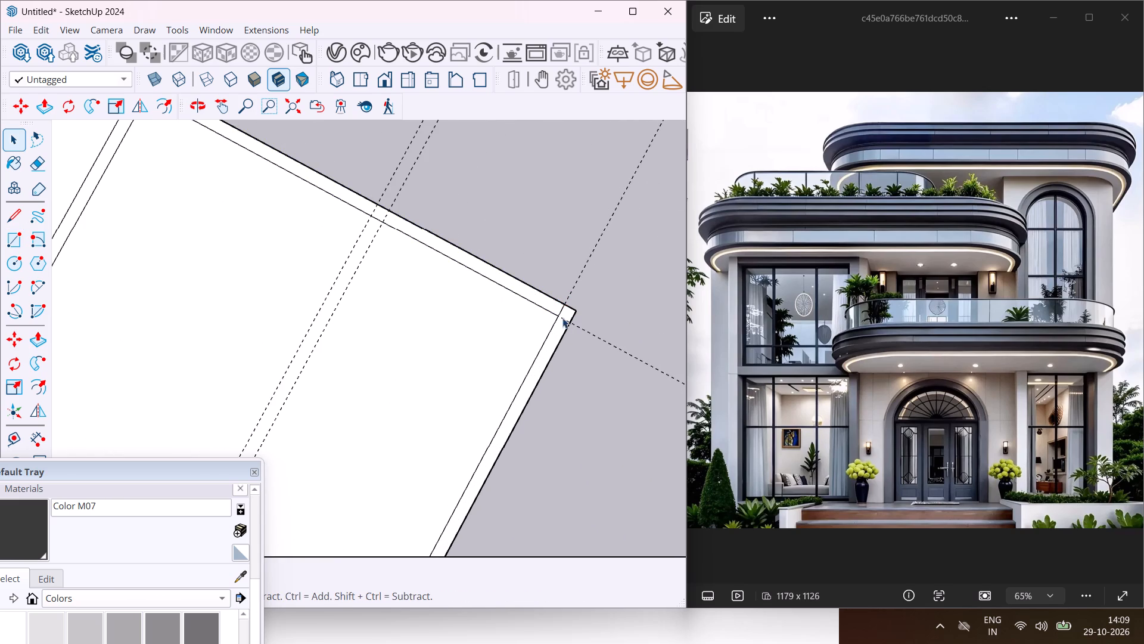
Extrude the roof's right side wall strip upward 10' with Push/Pull.
click(564, 324)
key(p)
click(564, 324)
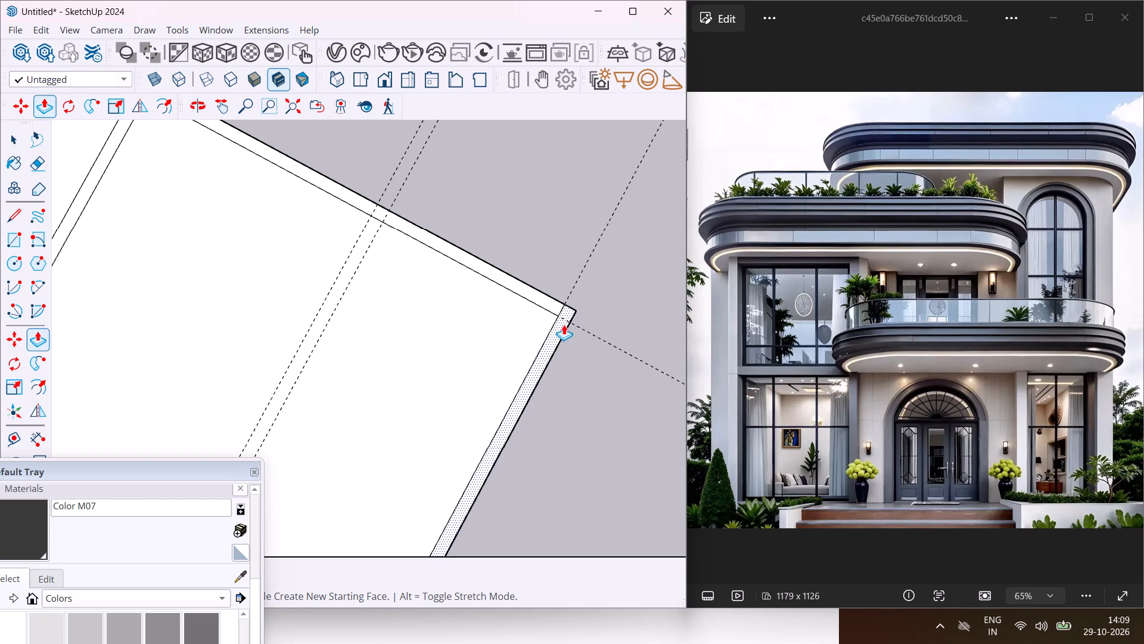
middle_drag(498, 318, 452, 298)
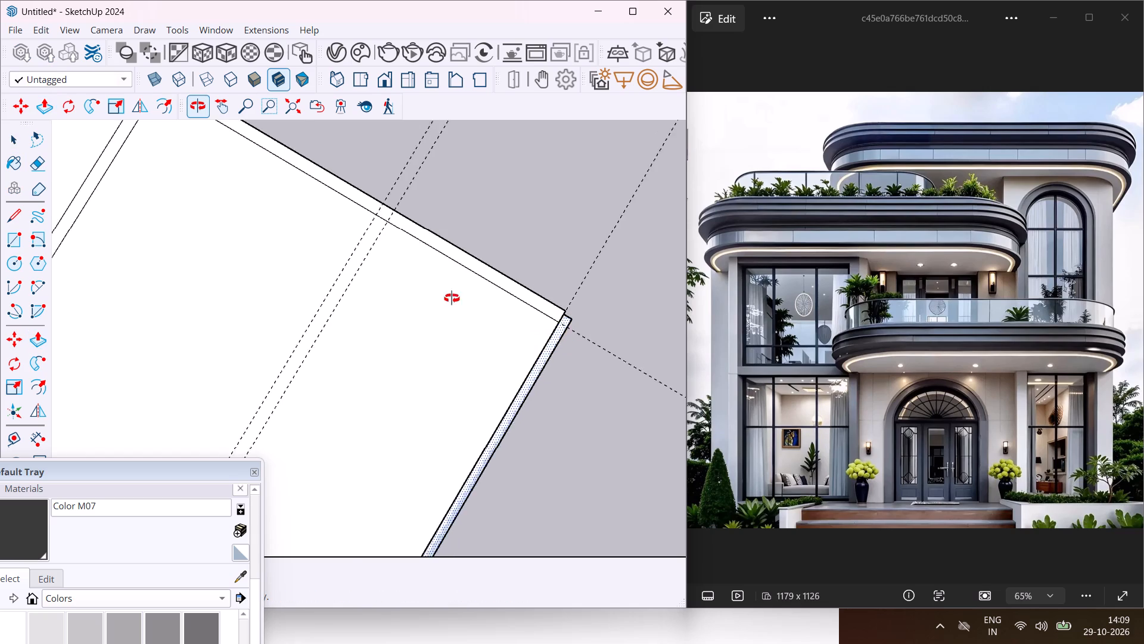
middle_drag(452, 298, 334, 205)
middle_drag(440, 227, 441, 96)
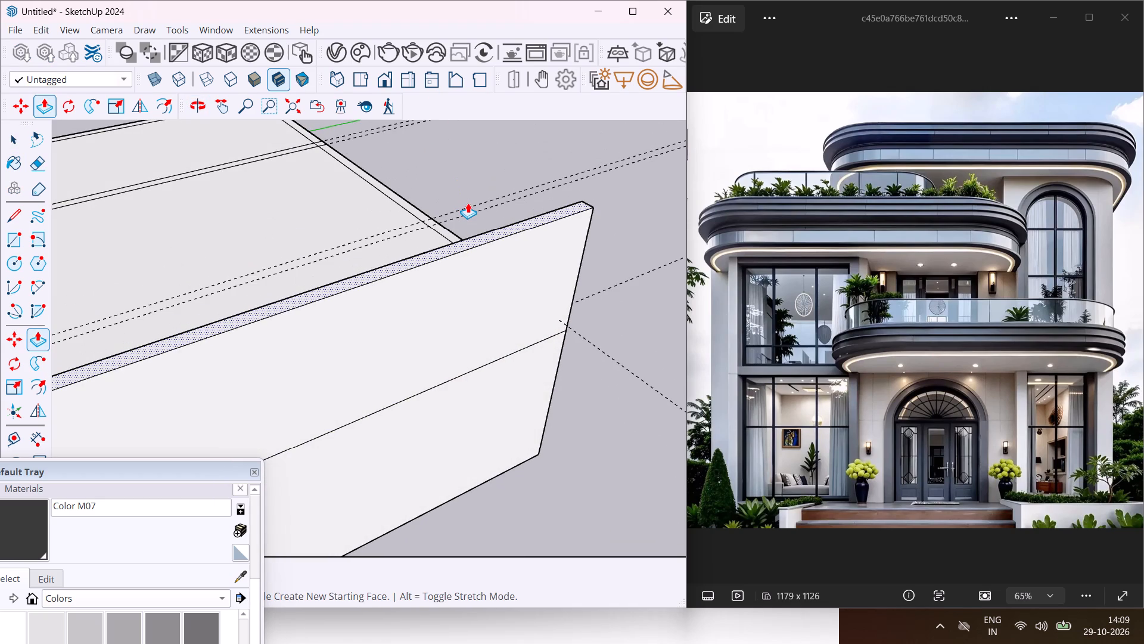
text(10')
key(Return)
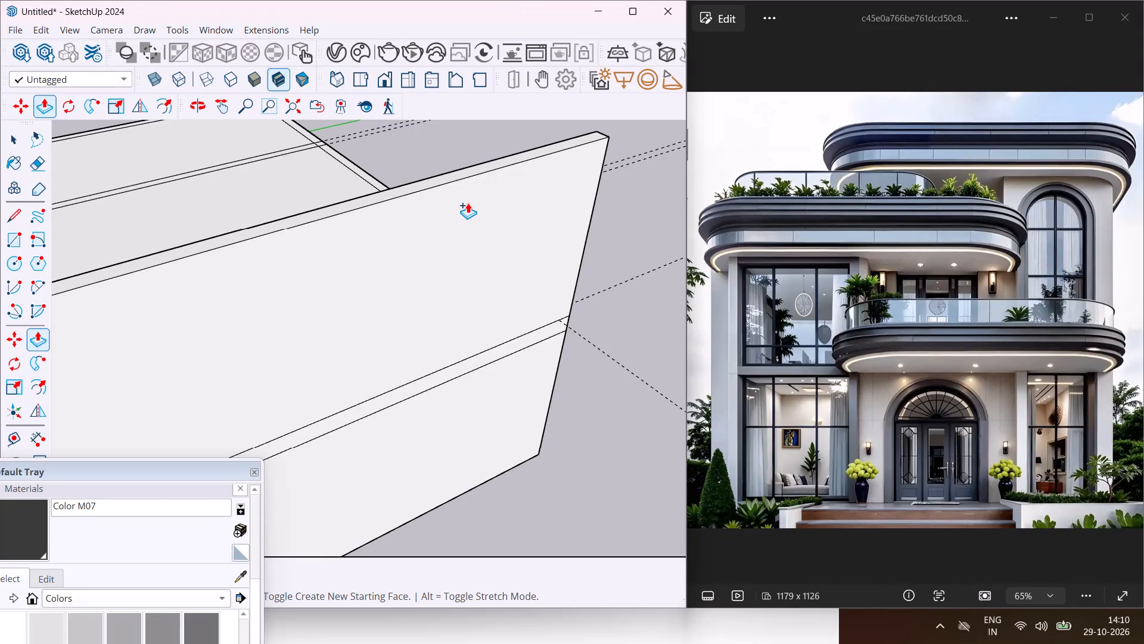
Raise the roof's back wall strip with Push/Pull to the same height as the right side wall.
middle_drag(468, 203, 531, 306)
scroll(508, 271, up, 4)
click(508, 271)
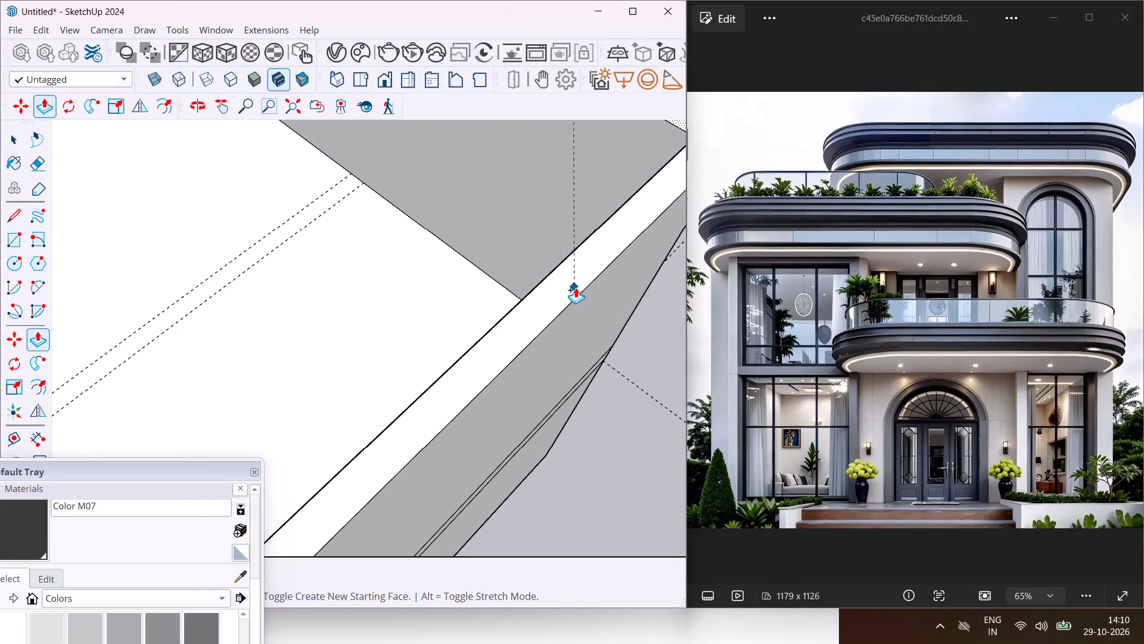
click(575, 284)
Raise the front wall strip beside the front right corner with Push/Pull to match the right side wall's height.
scroll(586, 237, down, 18)
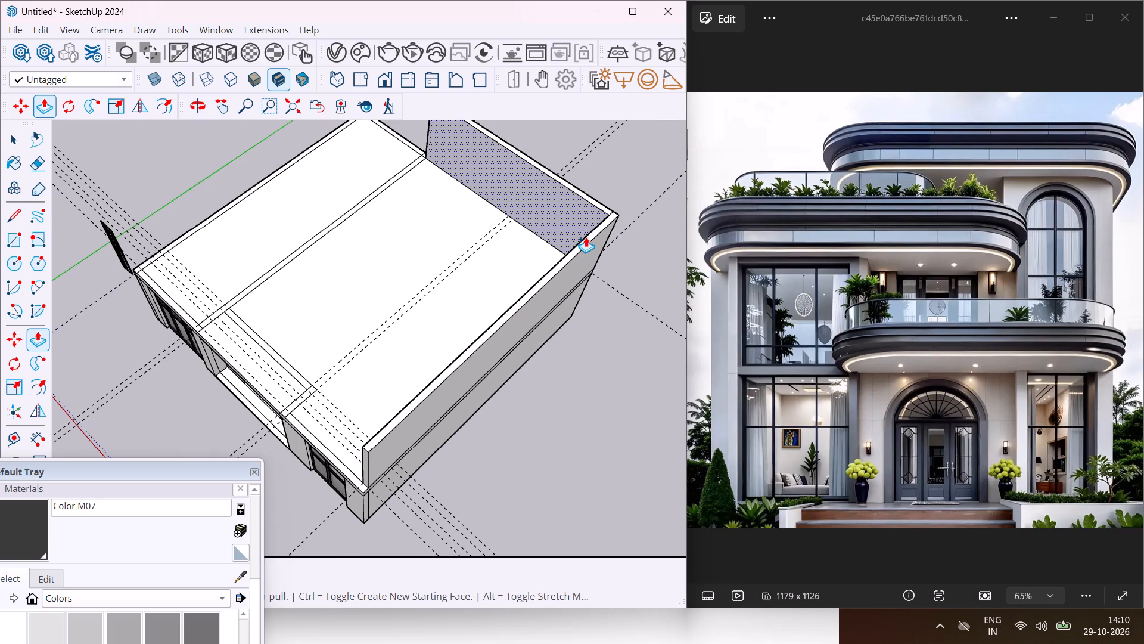
scroll(338, 456, up, 4)
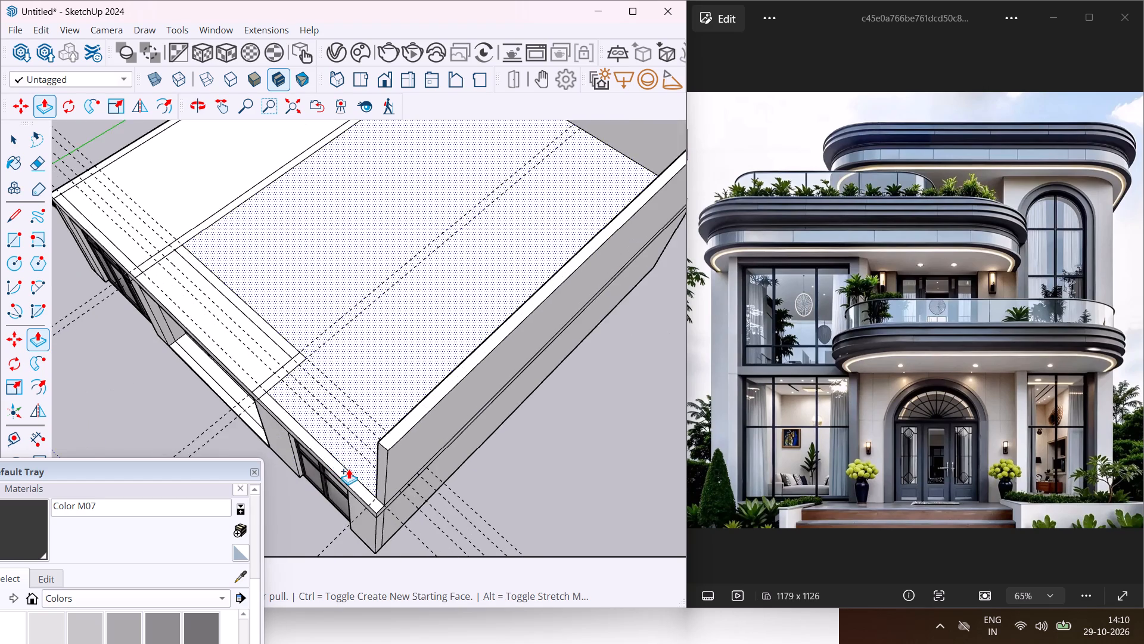
scroll(349, 470, up, 4)
click(366, 493)
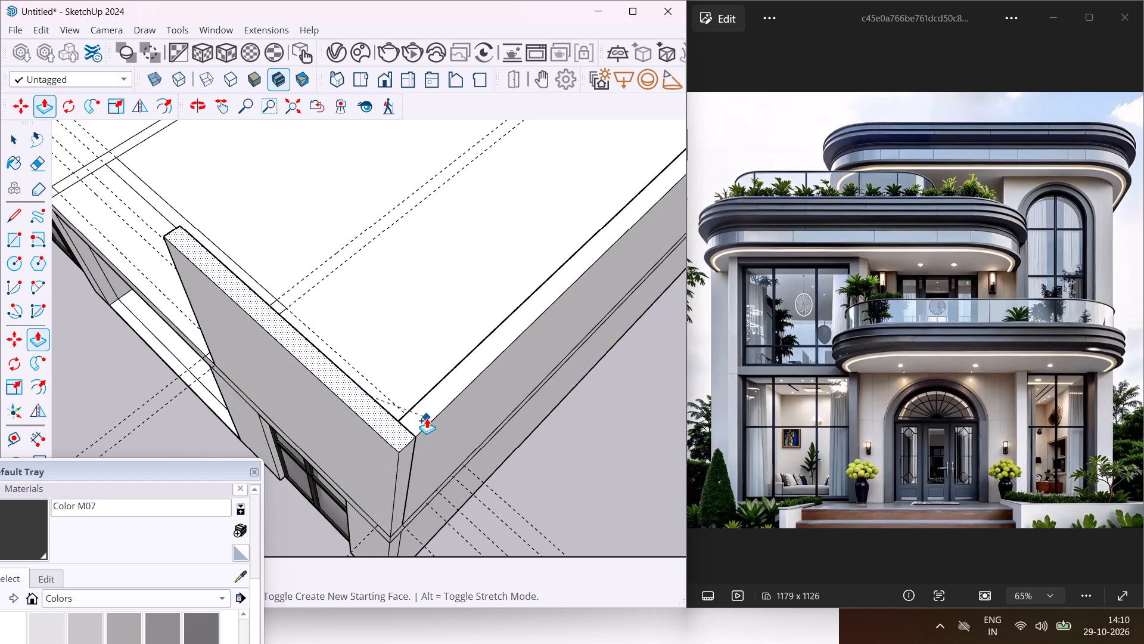
click(427, 418)
Raise the short wall strip on the right side of the front balcony recess to the front wall's height.
middle_drag(416, 408, 443, 475)
scroll(247, 359, up, 3)
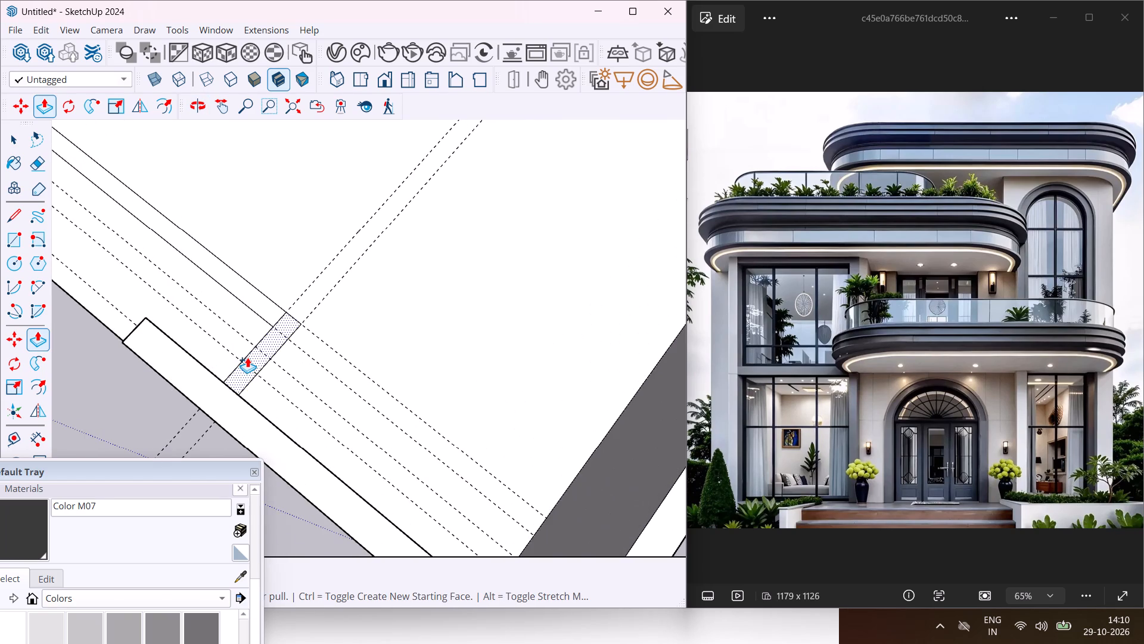
click(247, 356)
key(Escape)
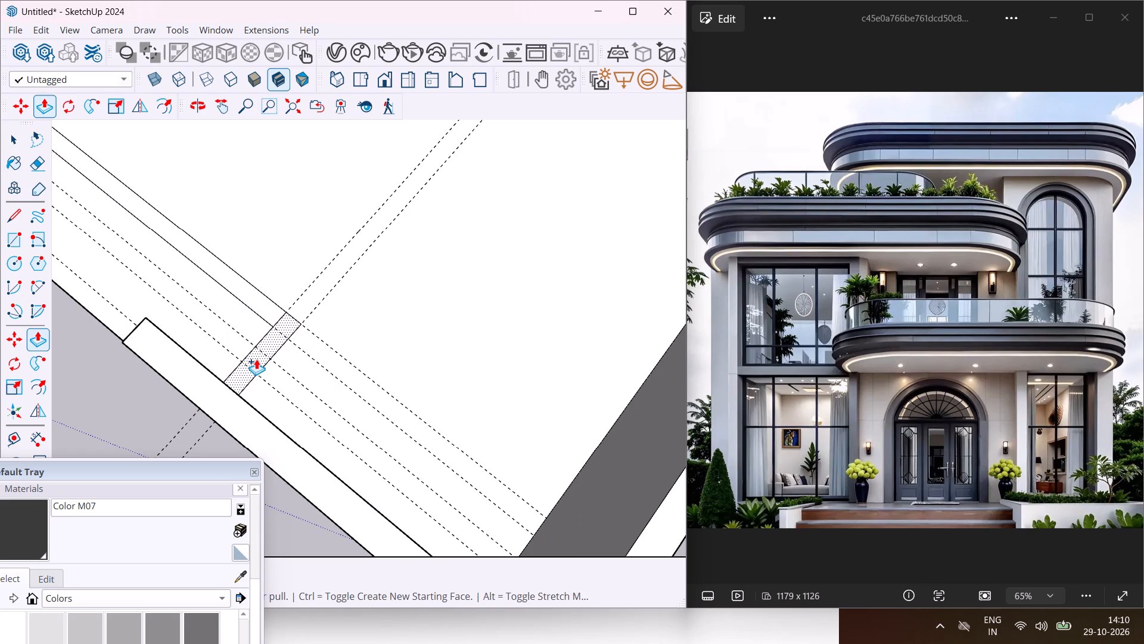
click(256, 359)
click(258, 424)
Raise the long wall strip at the back of the balcony recess to the height of the adjoining short wall.
middle_drag(257, 409, 263, 408)
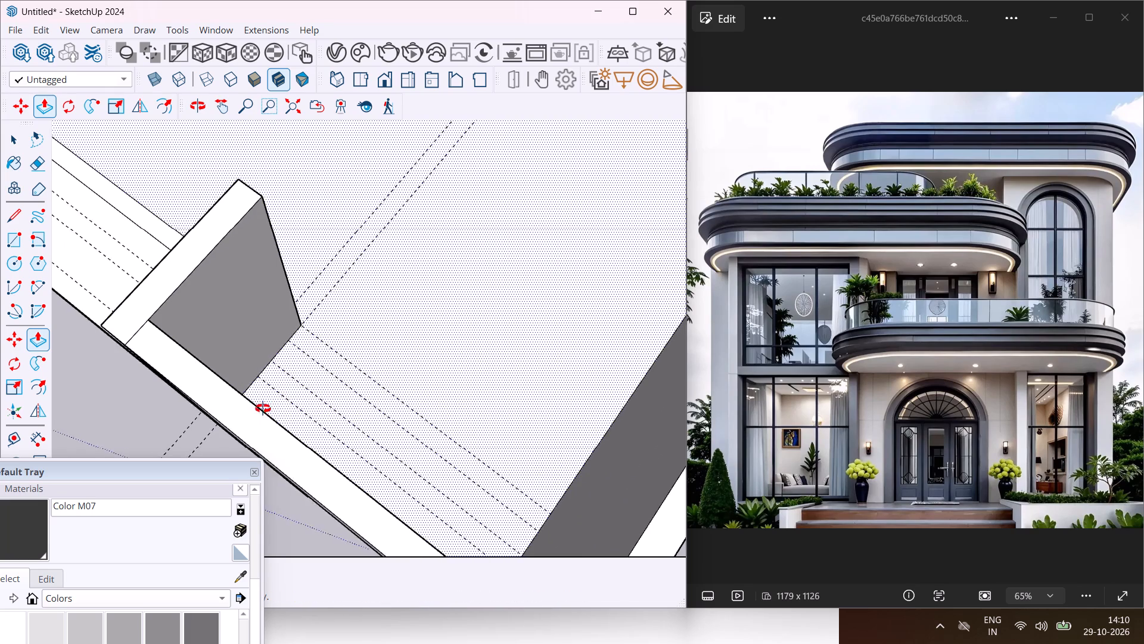
middle_drag(263, 408, 581, 363)
scroll(308, 392, up, 2)
click(308, 392)
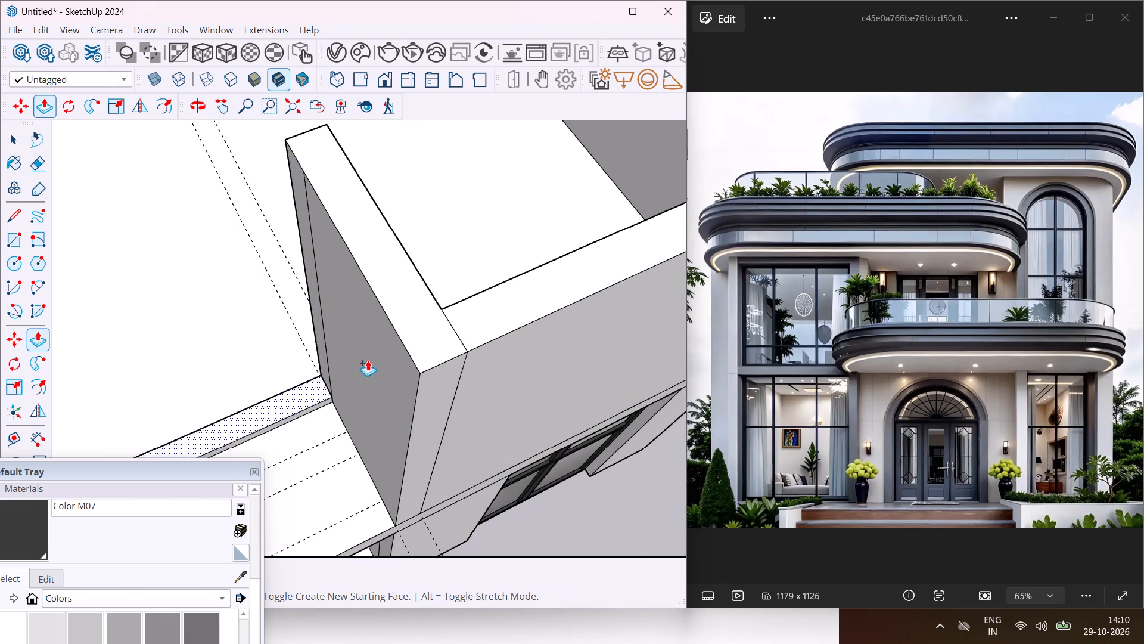
click(442, 315)
Raise the long dividing wall strip between the left room and the main room to the recess wall's height.
scroll(442, 315, down, 10)
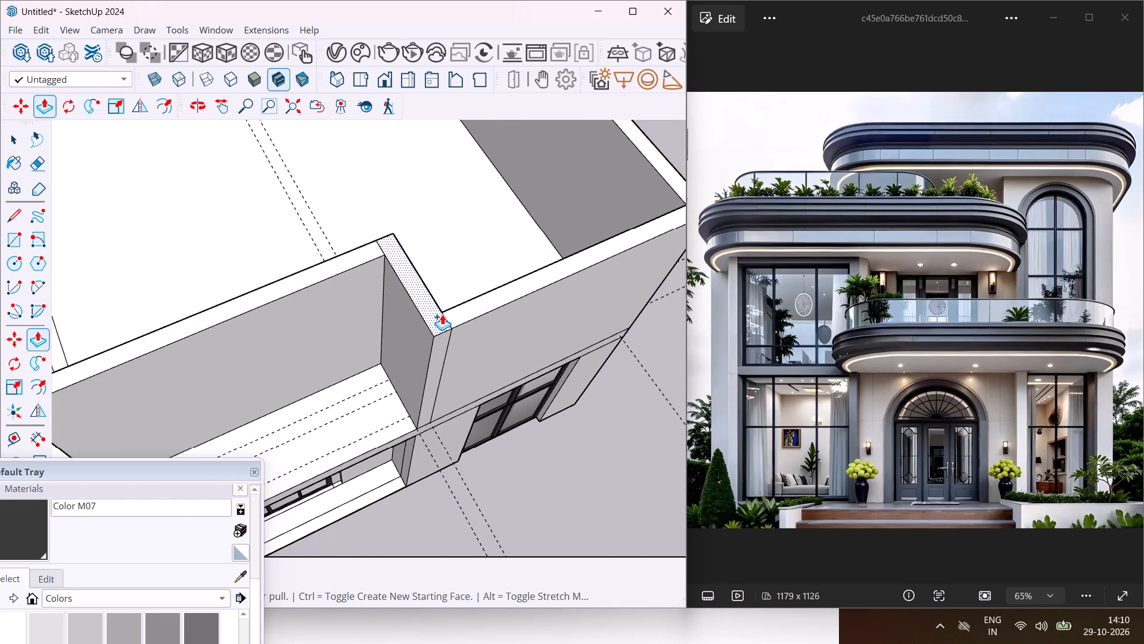
scroll(442, 314, down, 10)
scroll(297, 400, up, 4)
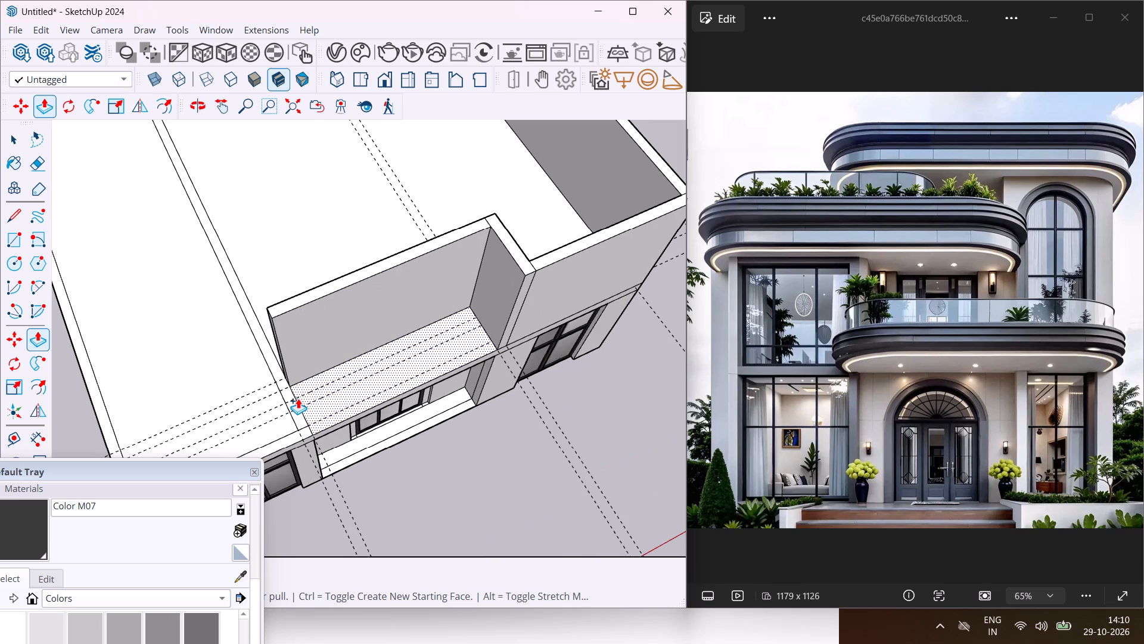
scroll(296, 394, up, 7)
click(283, 380)
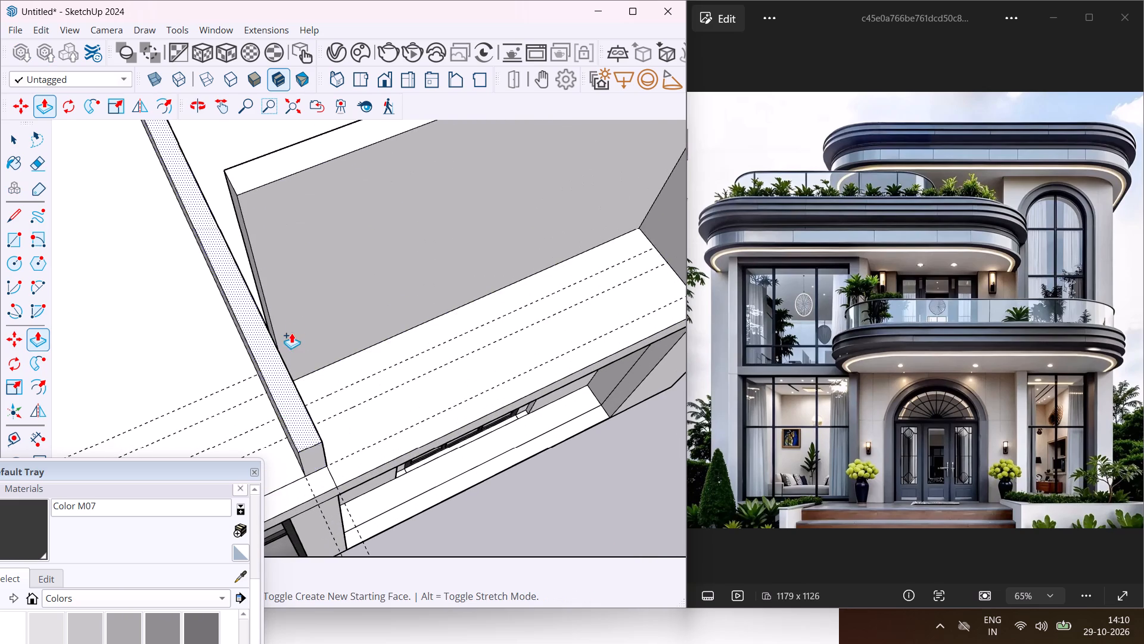
scroll(296, 317, down, 5)
click(346, 221)
Raise the left room's front wall strip with Push/Pull to match the dividing wall's height.
scroll(346, 222, down, 6)
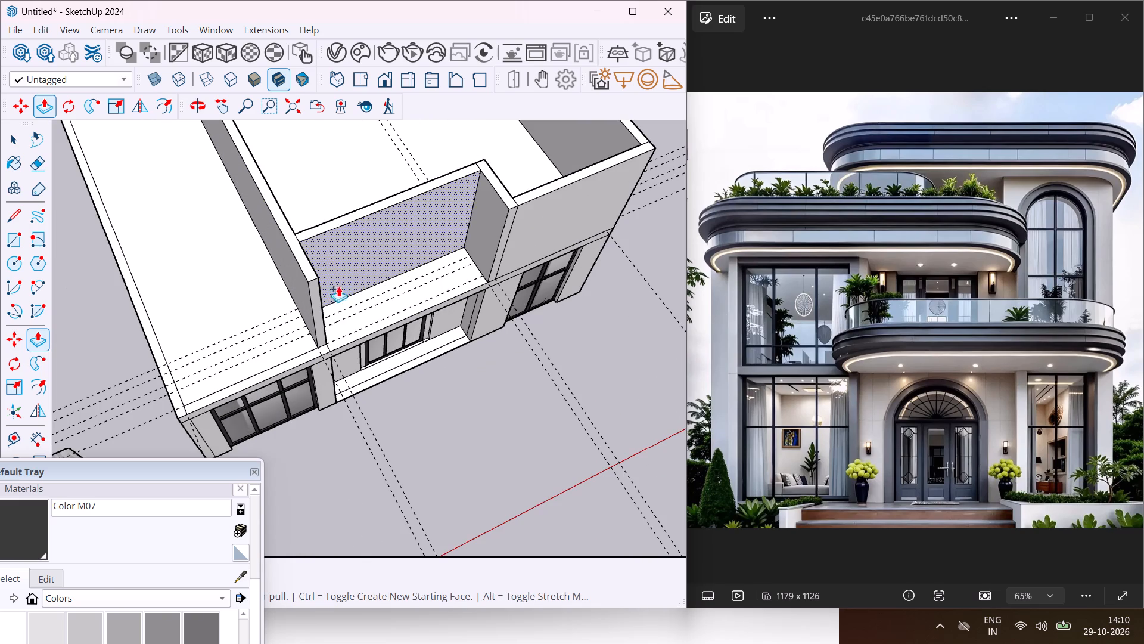
scroll(313, 353, up, 4)
click(313, 353)
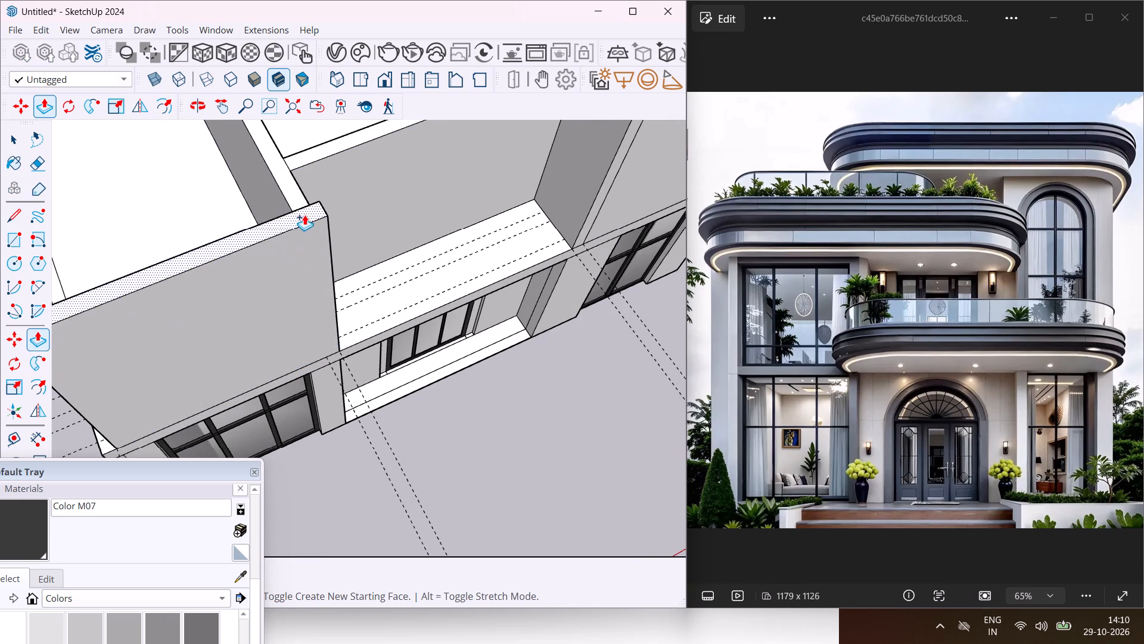
middle_drag(304, 215, 585, 286)
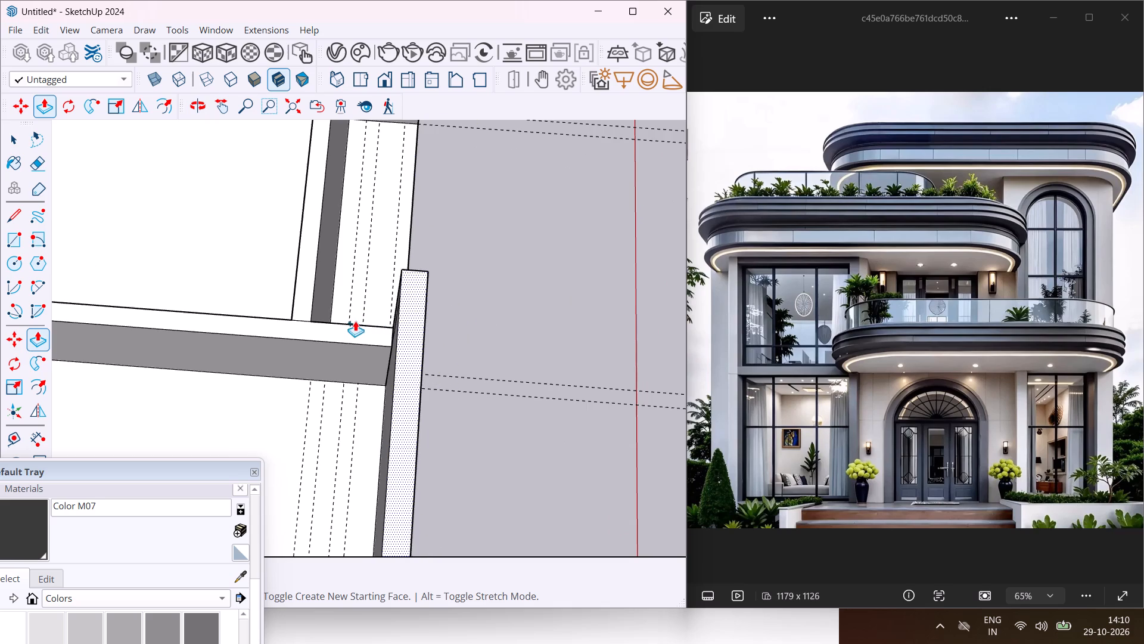
click(354, 328)
Raise the wall strip along the house's left side to the same height as the left room's front wall.
scroll(356, 313, down, 10)
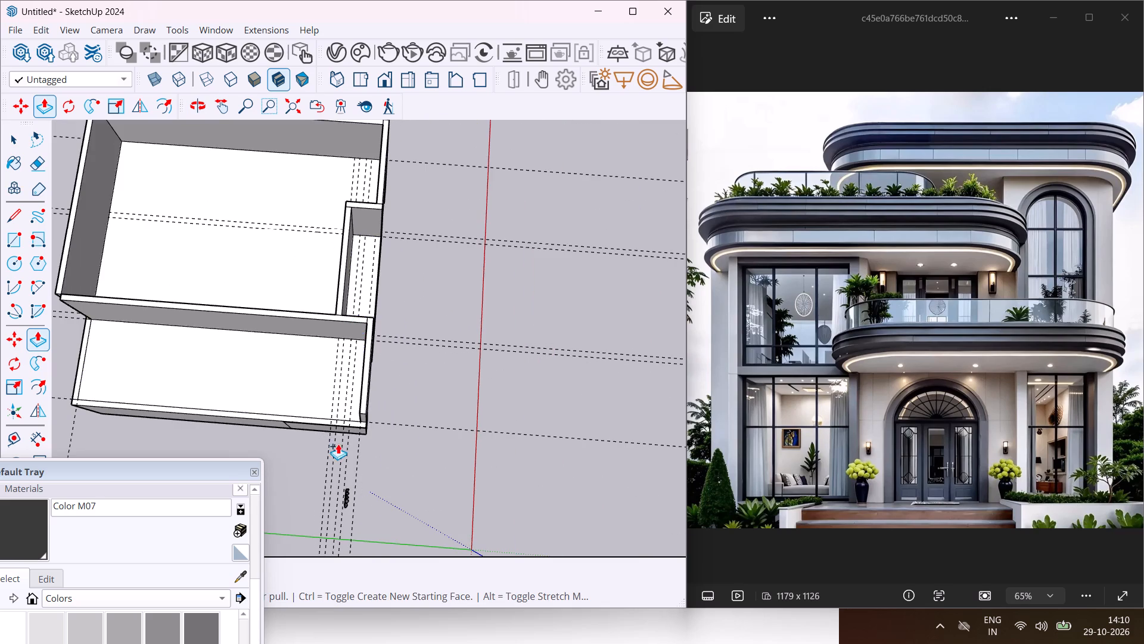
scroll(341, 434, up, 10)
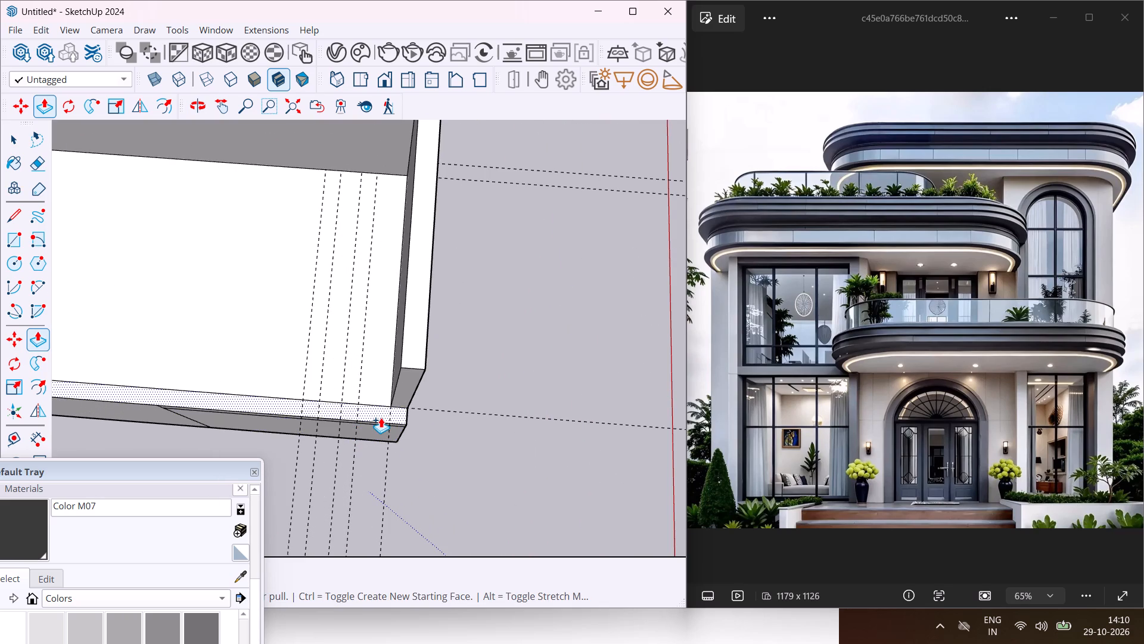
click(381, 417)
middle_drag(408, 347, 244, 314)
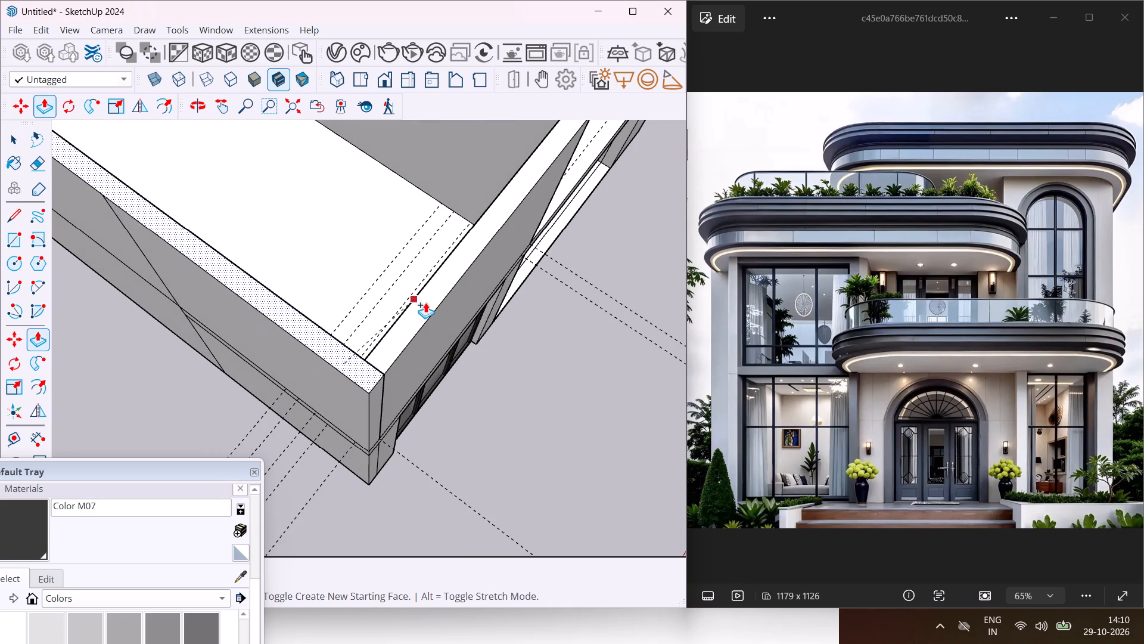
click(430, 302)
Raise the left room's back wall strip with Push/Pull to match the left side wall's height.
middle_drag(318, 333, 518, 357)
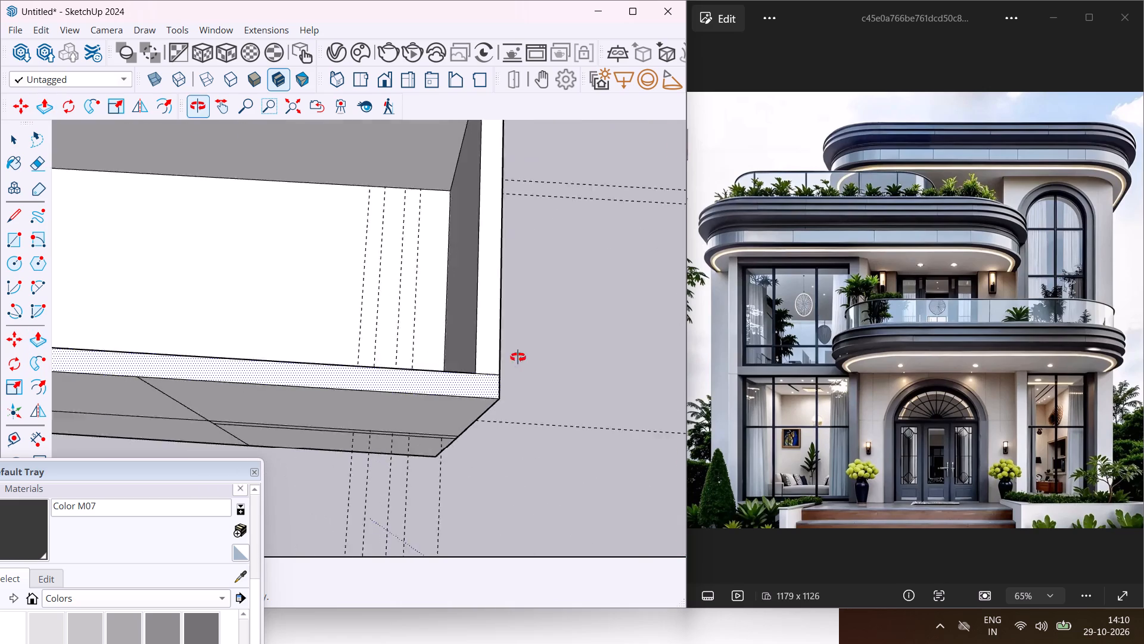
middle_drag(518, 357, 519, 357)
scroll(519, 357, down, 10)
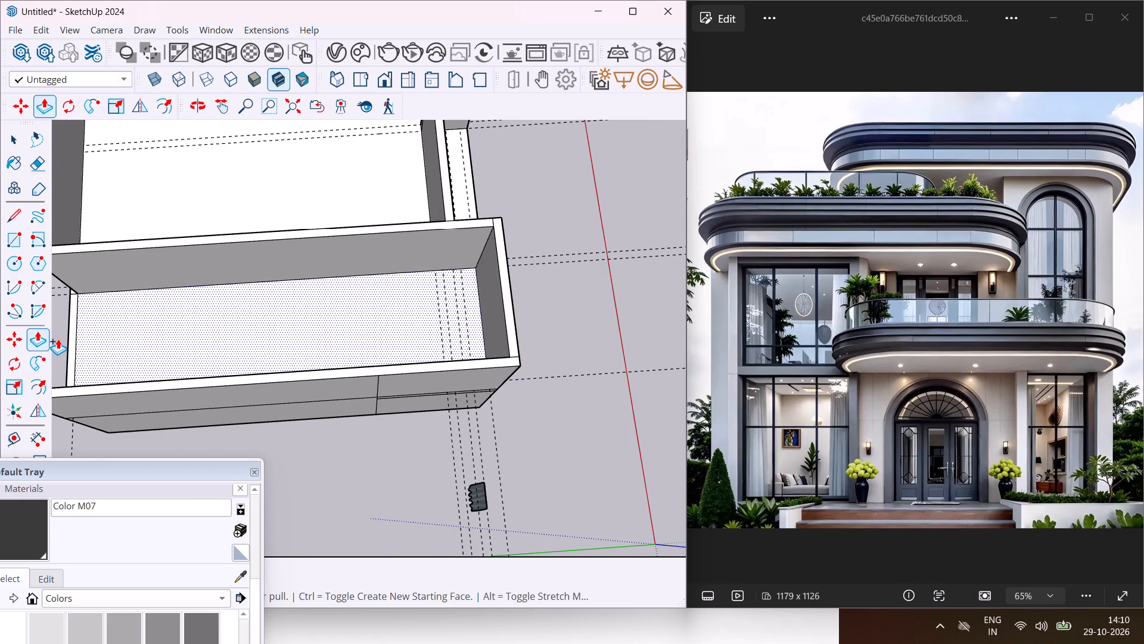
scroll(66, 355, up, 6)
click(73, 360)
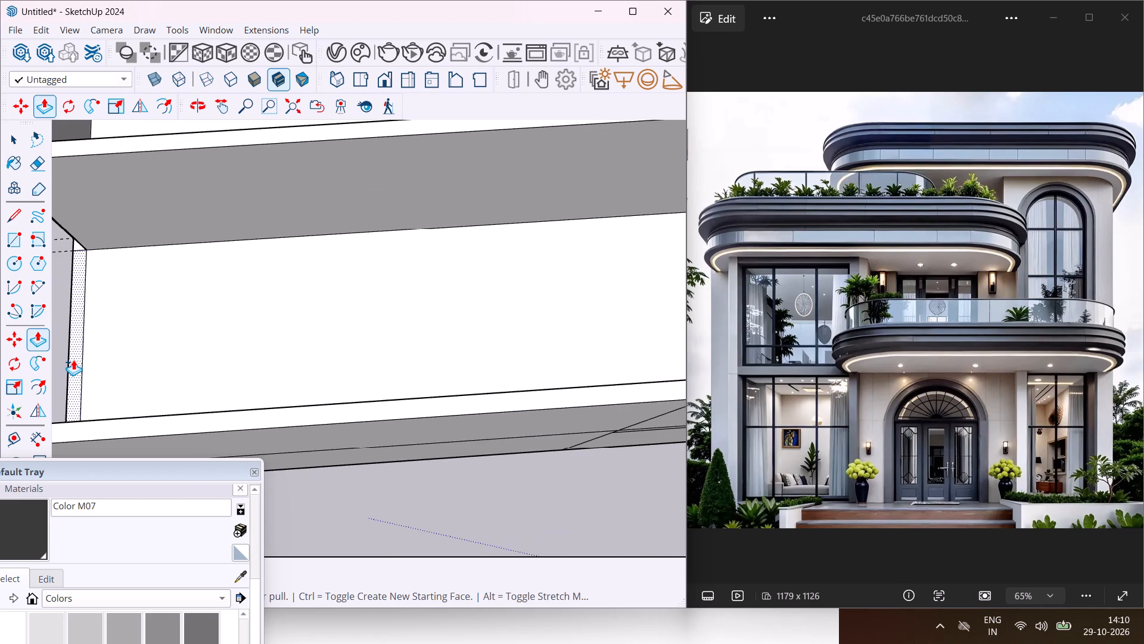
click(232, 415)
Raise the small remaining piece where the dividing wall meets the back wall to the wall tops, closing the gap.
middle_drag(249, 408, 325, 419)
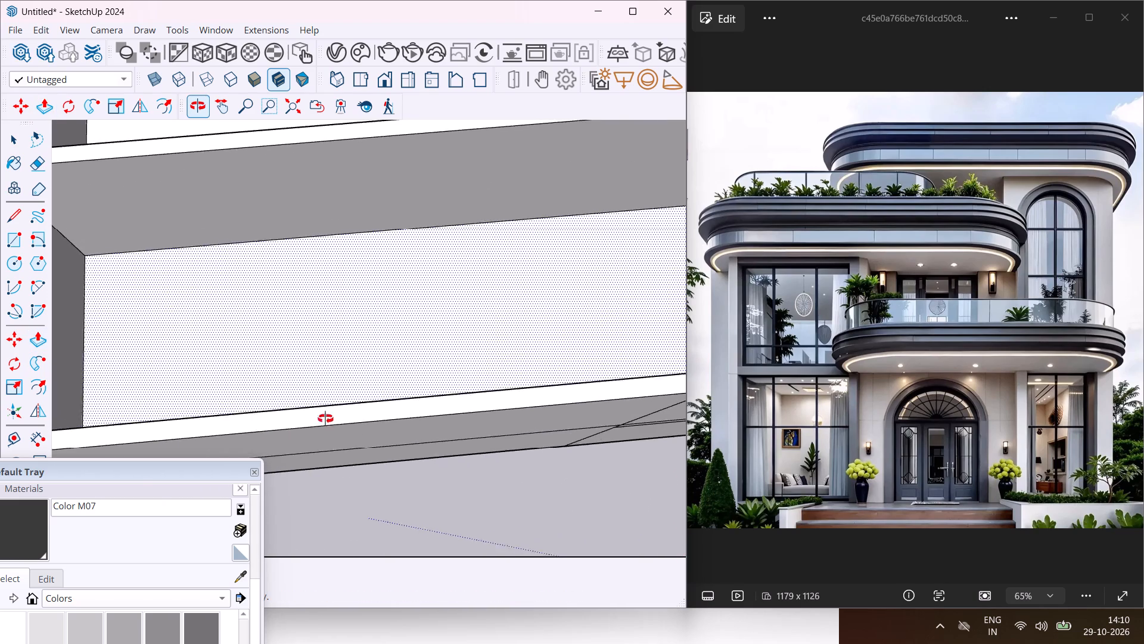
middle_drag(325, 419, 666, 230)
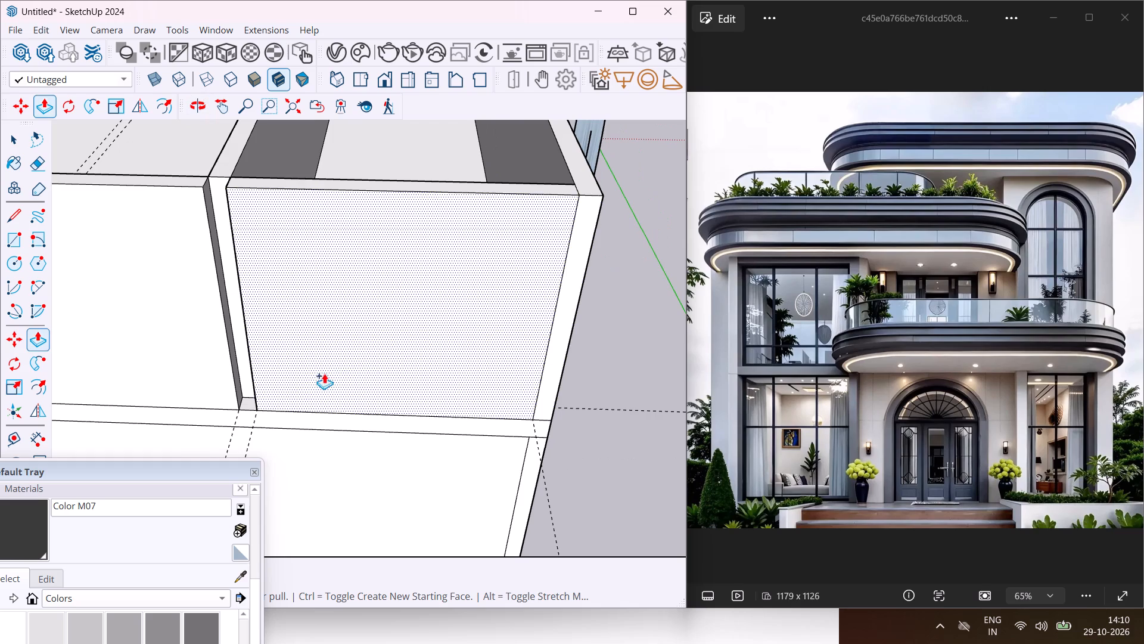
scroll(253, 407, up, 2)
click(253, 407)
scroll(254, 383, down, 6)
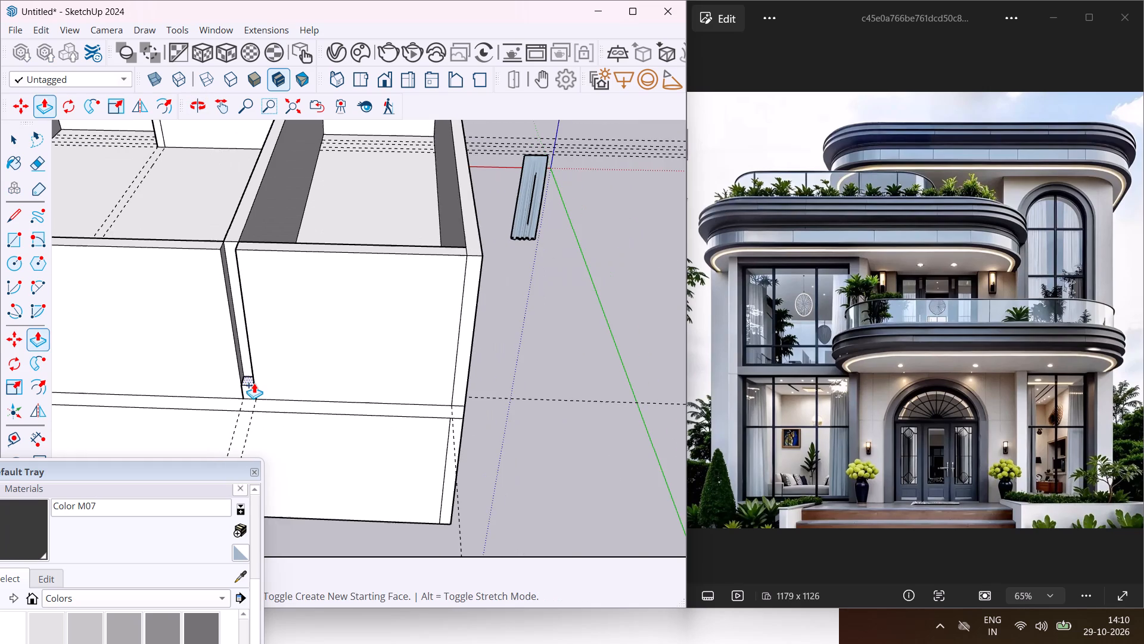
click(327, 250)
Examine the raised upper-floor walls, room layout and front balcony recess from several sides.
middle_drag(327, 250, 513, 330)
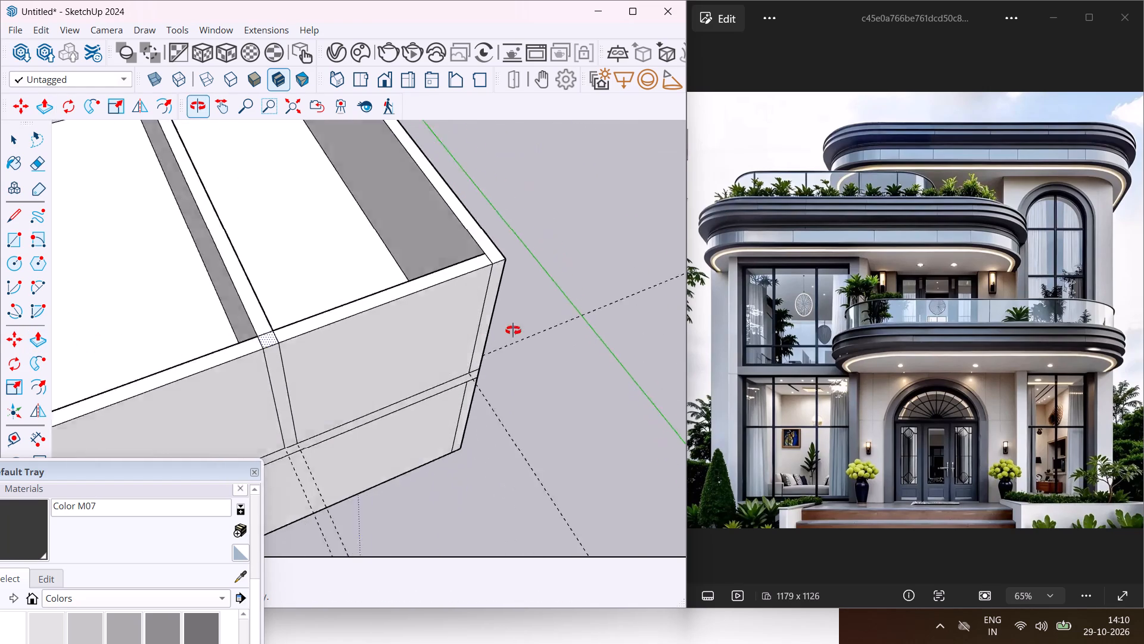
middle_drag(513, 330, 666, 318)
scroll(645, 315, down, 11)
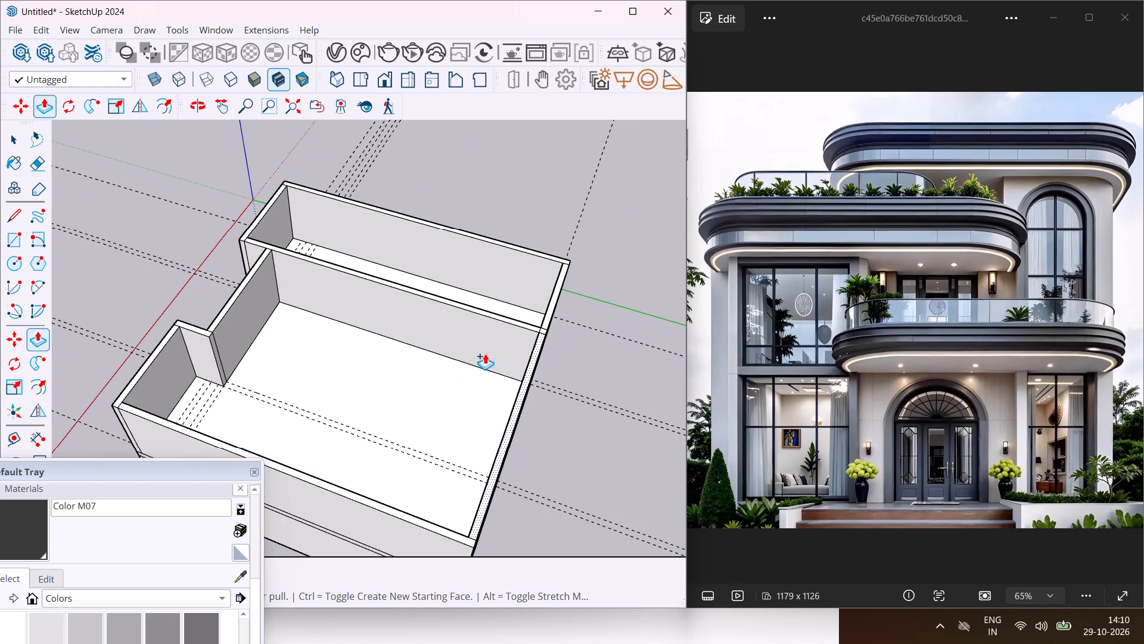
middle_drag(308, 391, 523, 314)
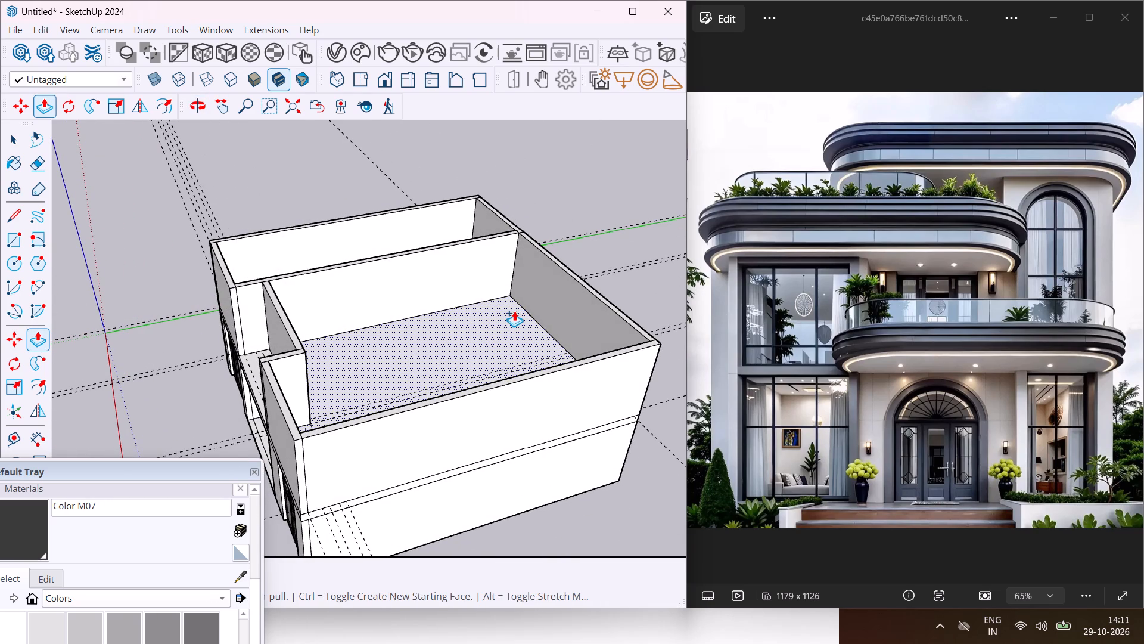
middle_drag(514, 311, 453, 332)
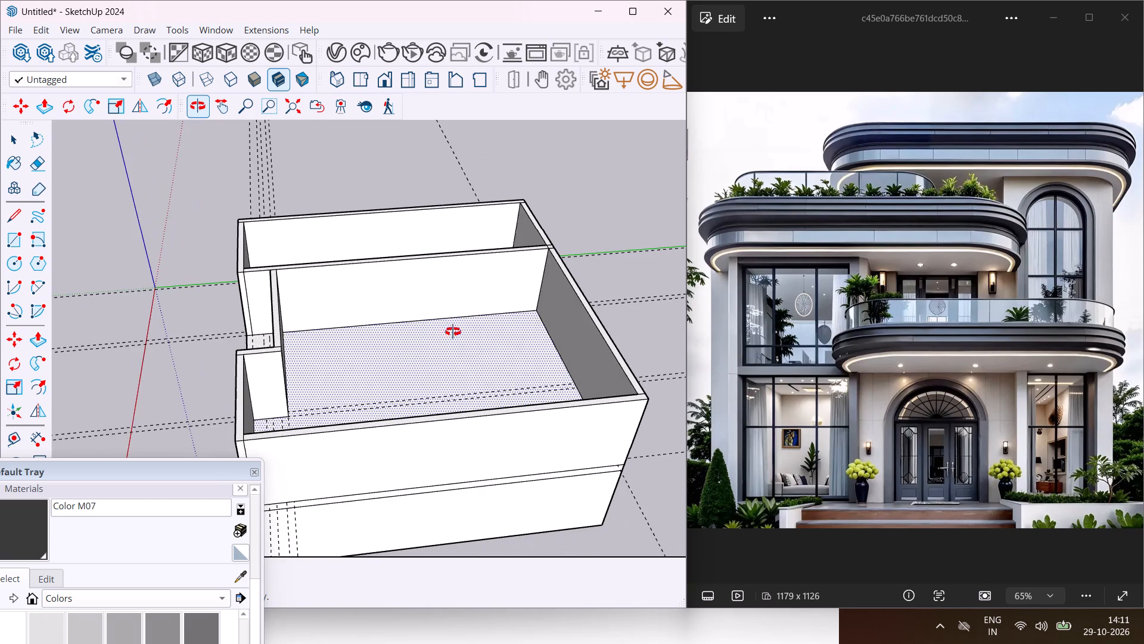
middle_drag(453, 332, 573, 314)
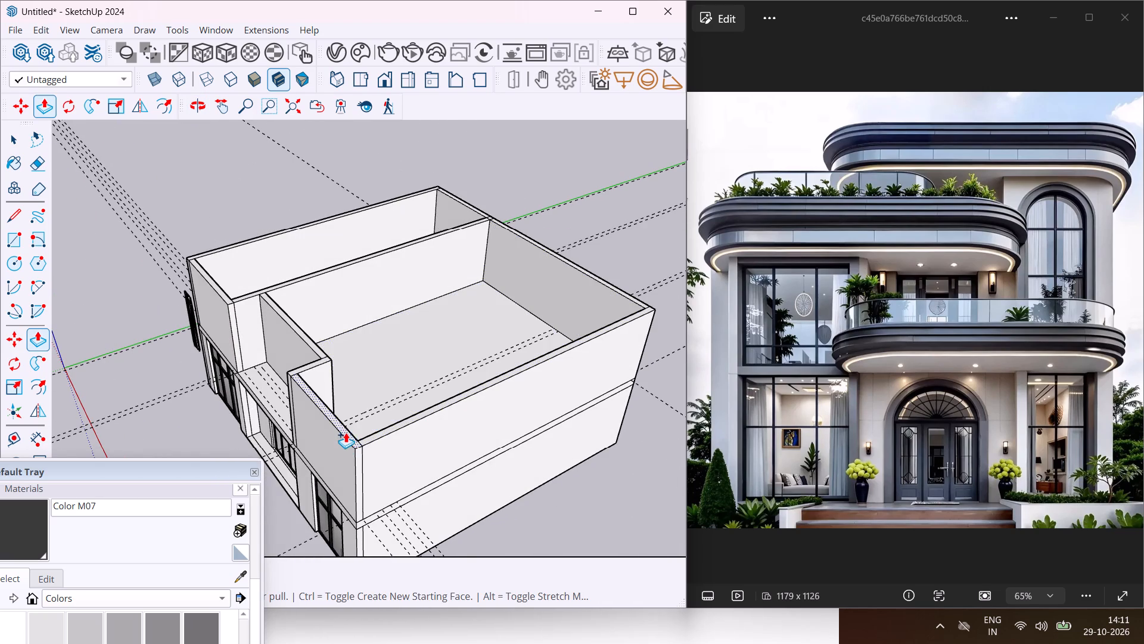
scroll(346, 437, up, 6)
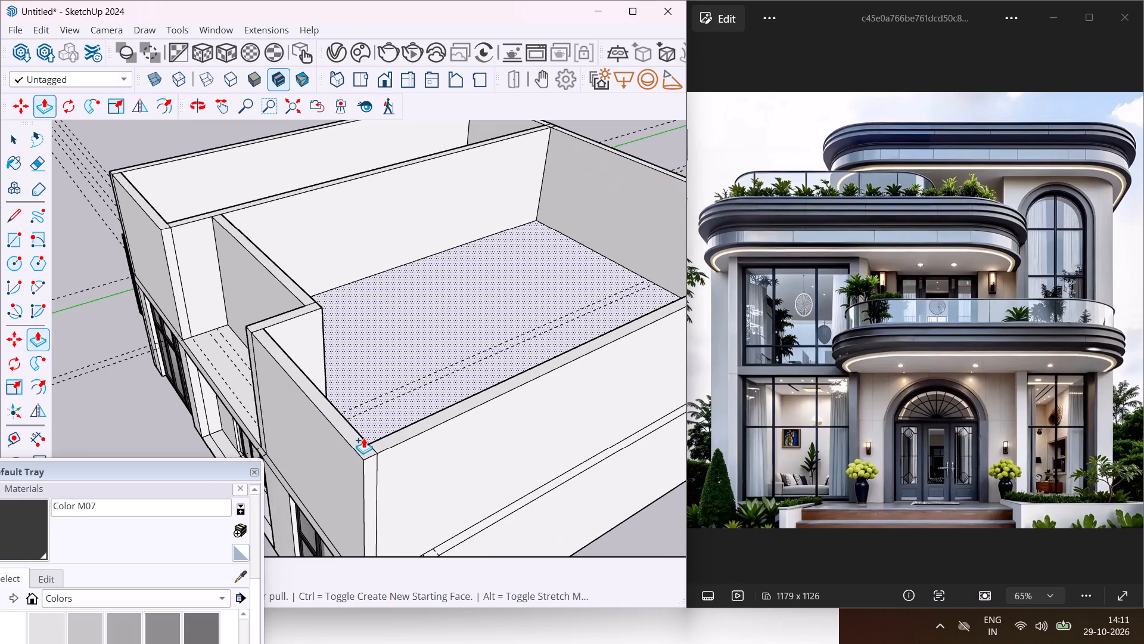
scroll(360, 440, down, 5)
middle_drag(355, 447, 285, 458)
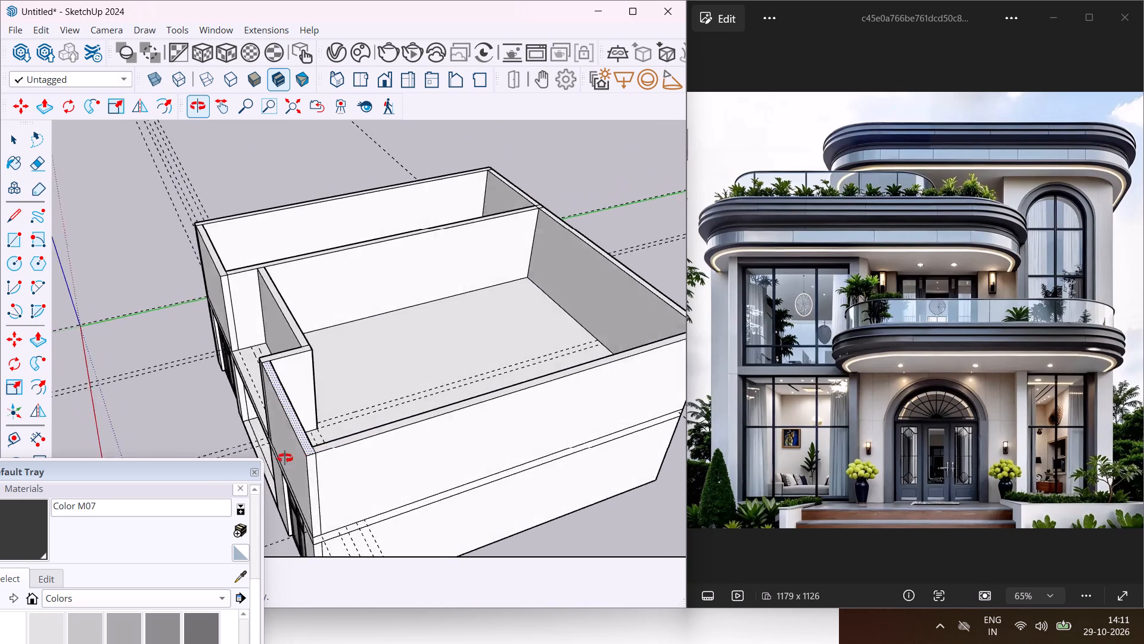
middle_drag(285, 458, 269, 463)
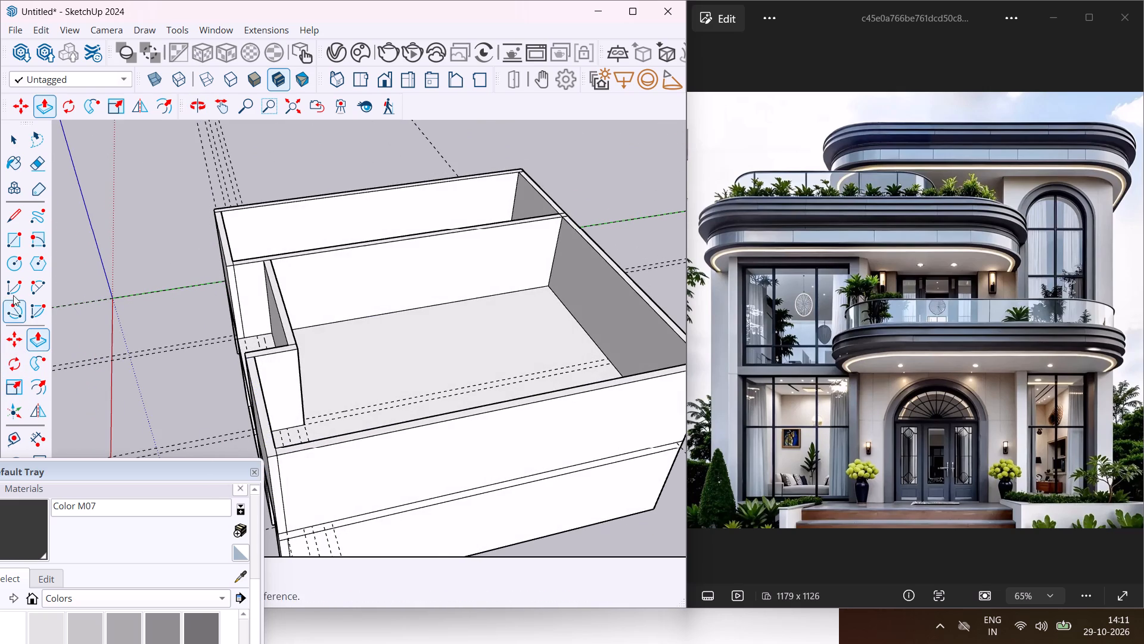
Draw an upright 28' by 1' rotated rectangle across the upper-floor wall tops, along the wall dividing off the right room.
click(32, 244)
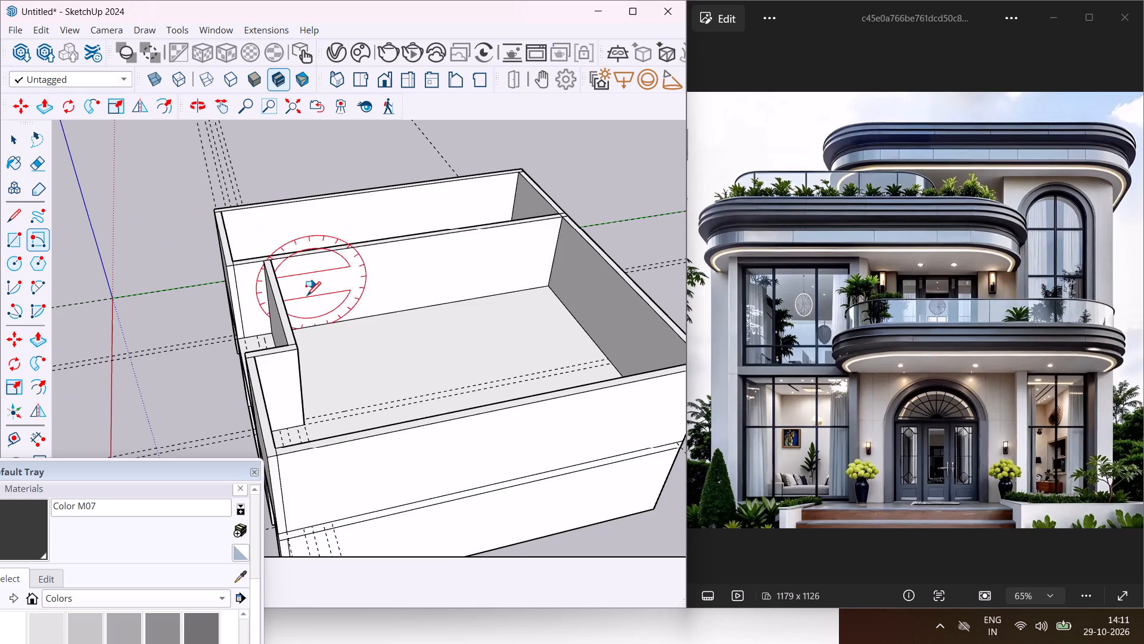
scroll(282, 317, up, 8)
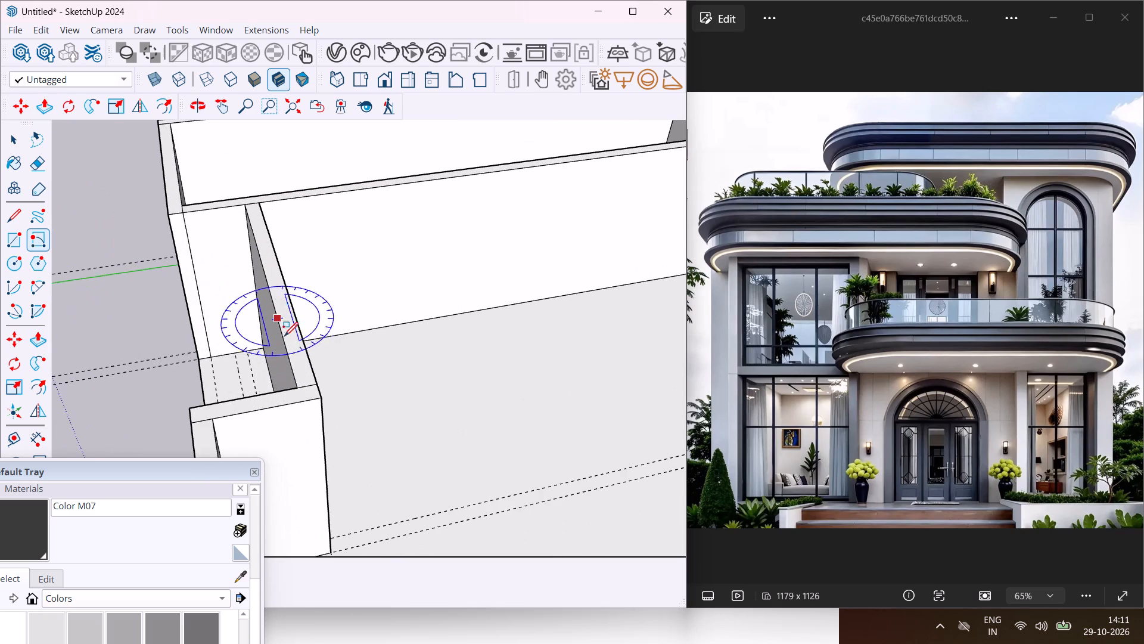
click(318, 398)
middle_drag(297, 298, 496, 447)
scroll(495, 446, down, 3)
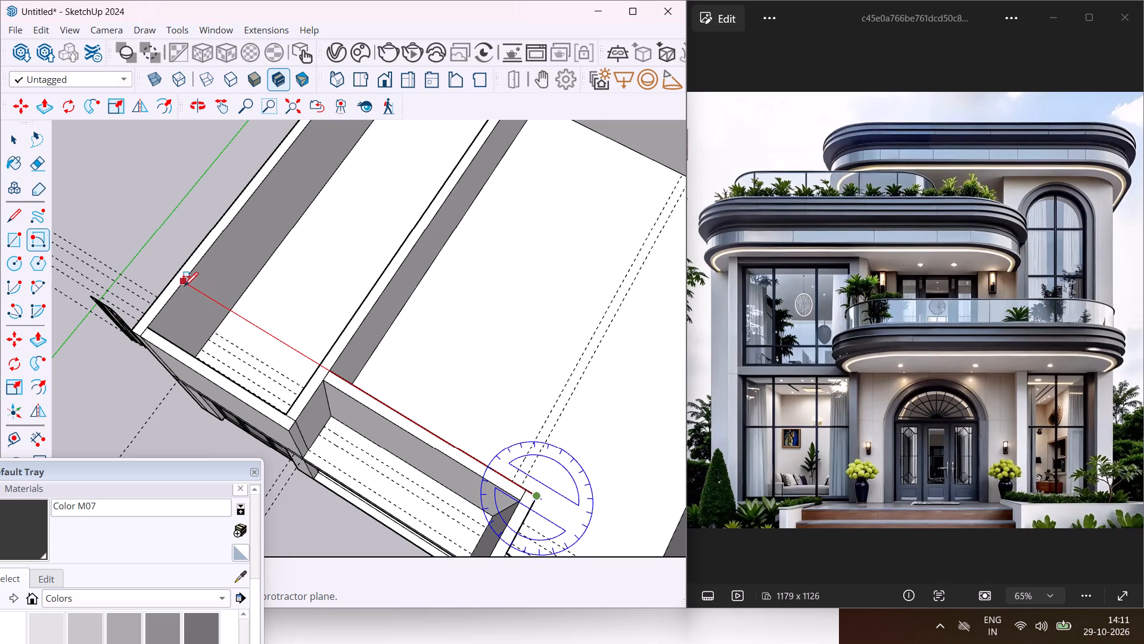
click(176, 277)
middle_drag(176, 277, 451, 280)
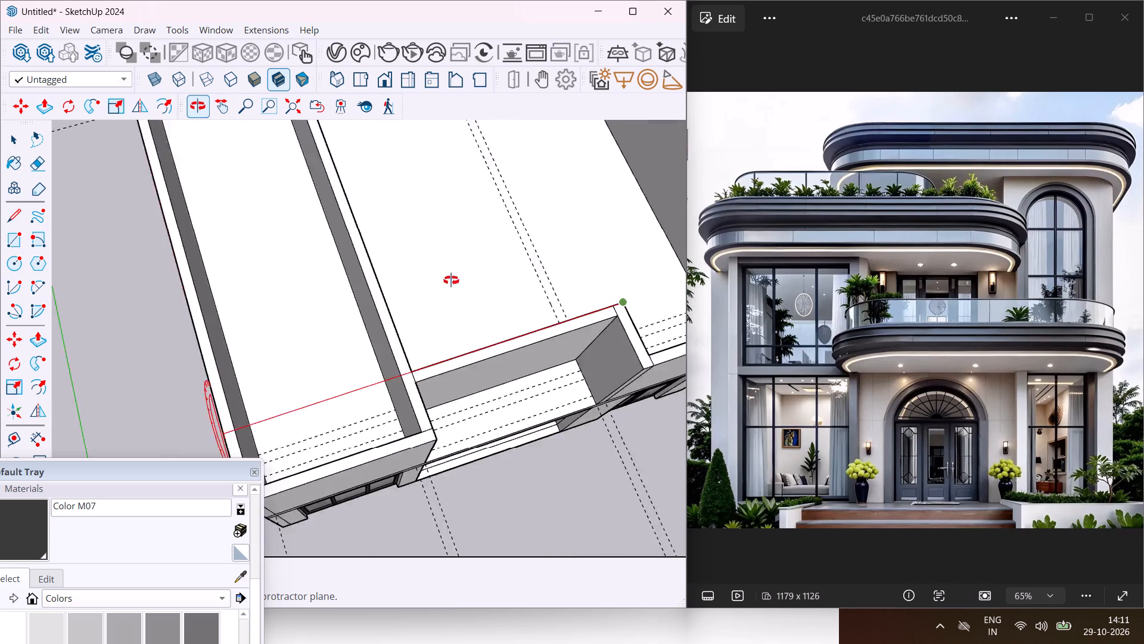
middle_drag(451, 280, 693, 159)
middle_drag(402, 344, 492, 286)
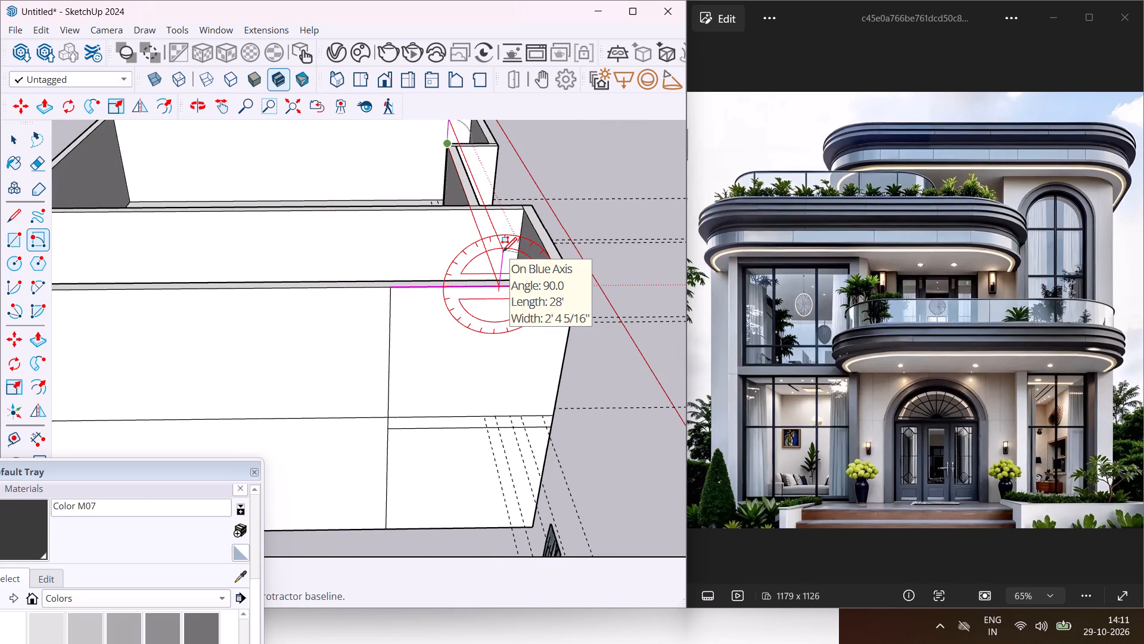
text(1')
key(Return)
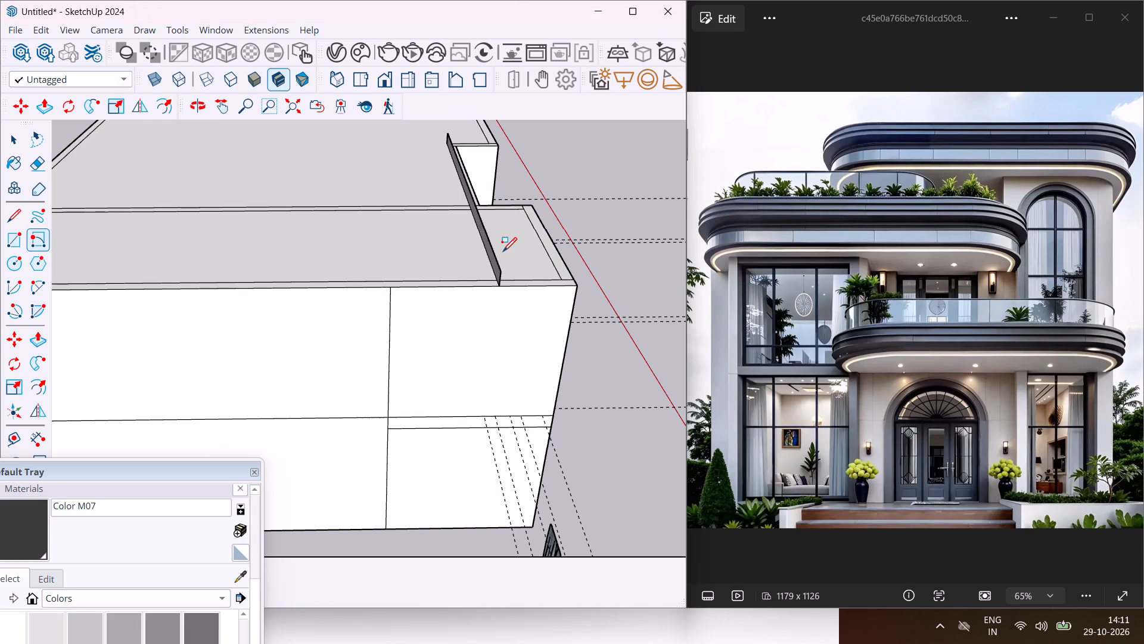
key(Escape)
key(space)
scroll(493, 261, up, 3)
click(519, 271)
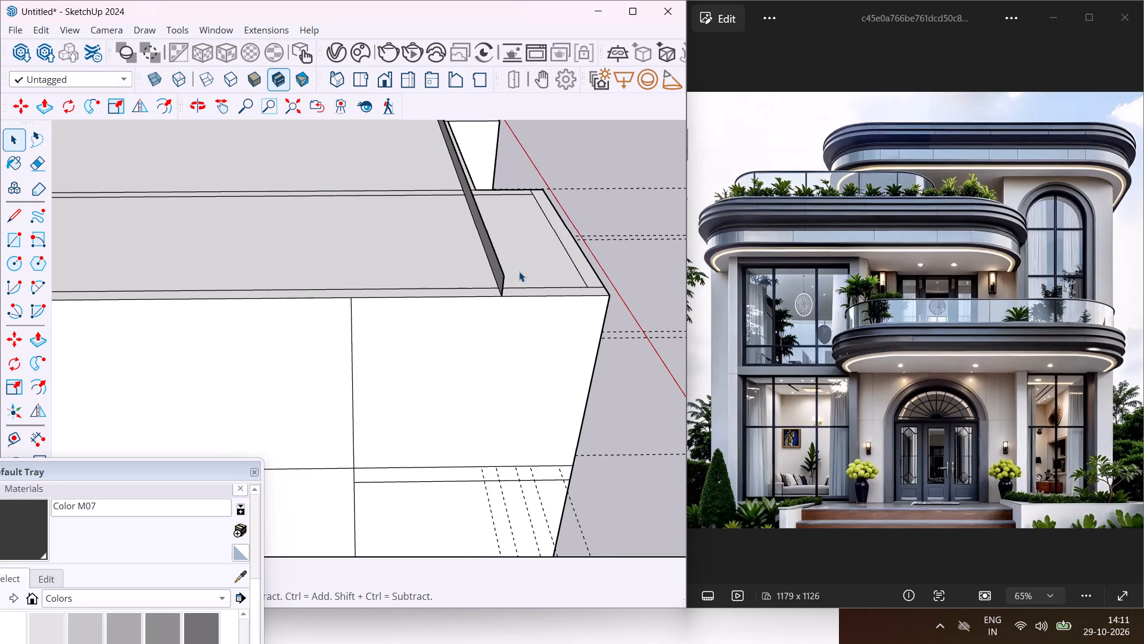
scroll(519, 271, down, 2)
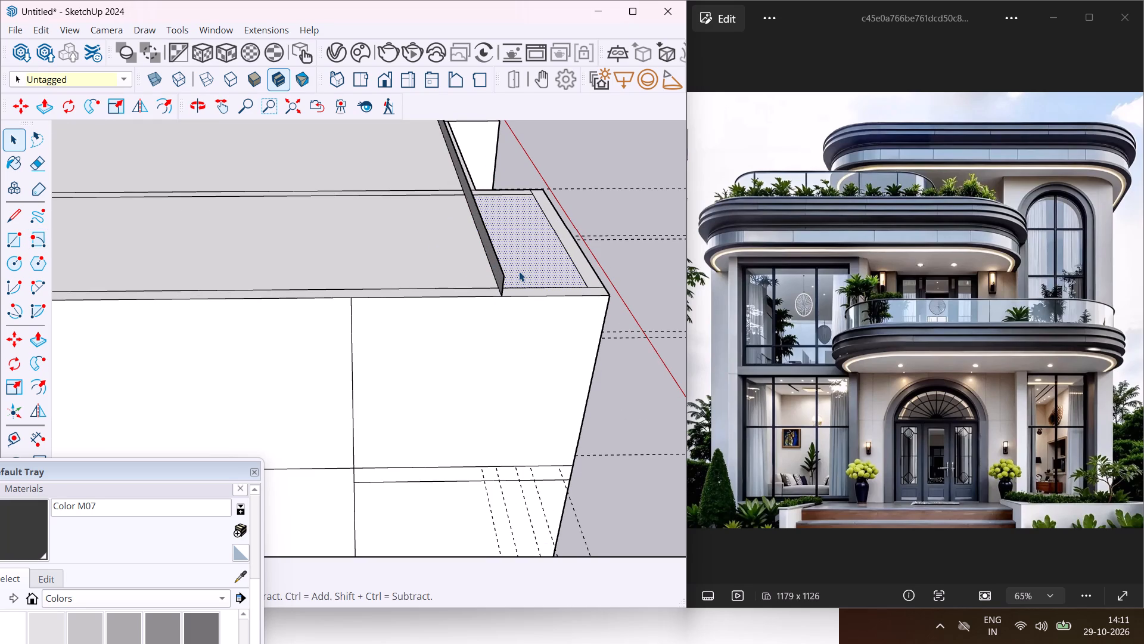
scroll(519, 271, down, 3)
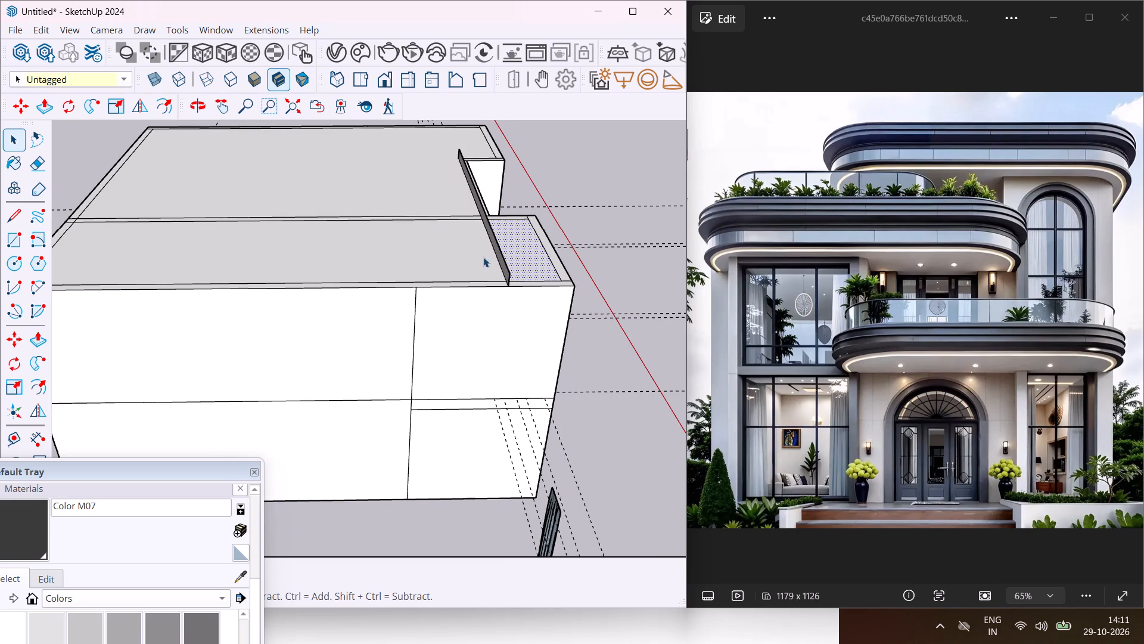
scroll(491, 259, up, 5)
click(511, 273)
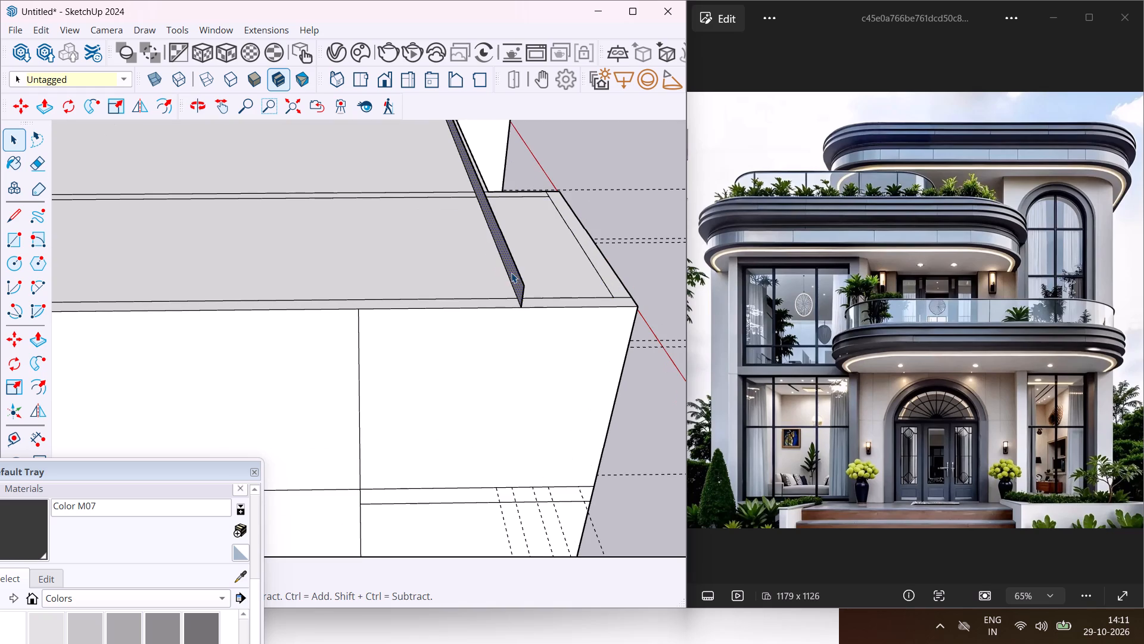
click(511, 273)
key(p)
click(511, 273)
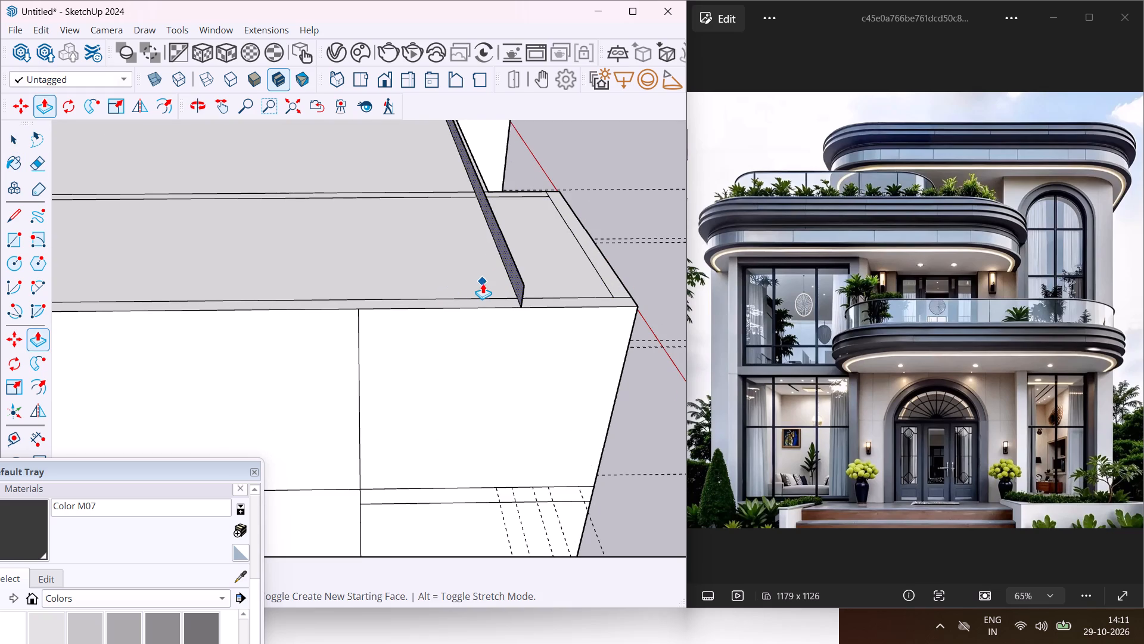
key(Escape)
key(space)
Push/Pull the upright 1' strip across to the house's left side wall, forming a roof slab over the left and centre.
scroll(508, 271, up, 4)
click(508, 271)
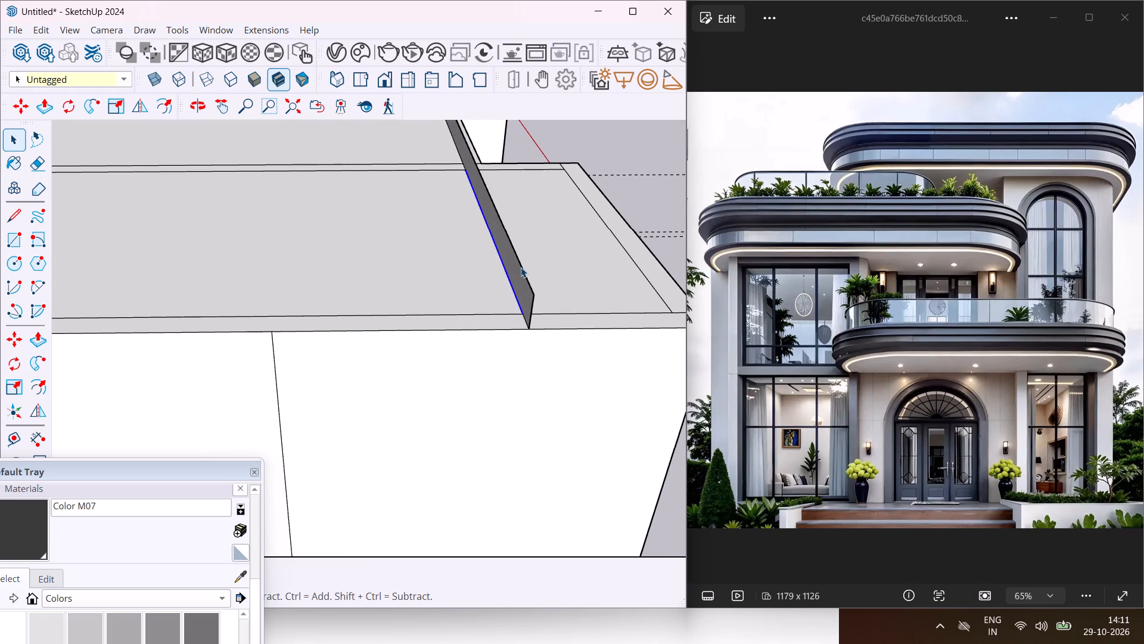
click(517, 272)
key(p)
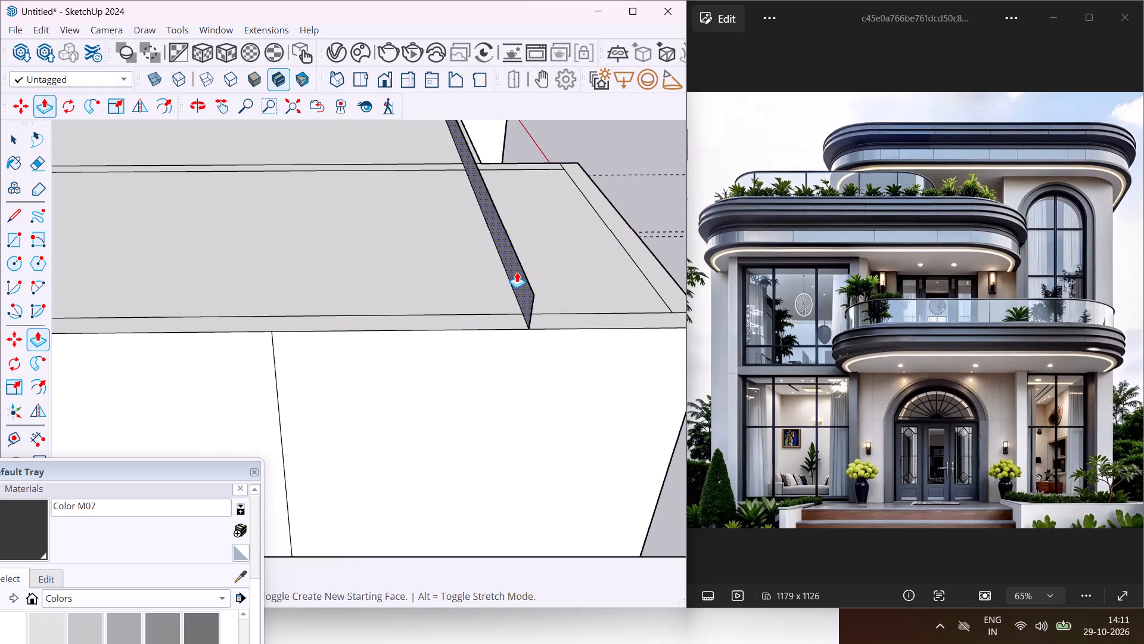
click(517, 272)
scroll(495, 278, down, 6)
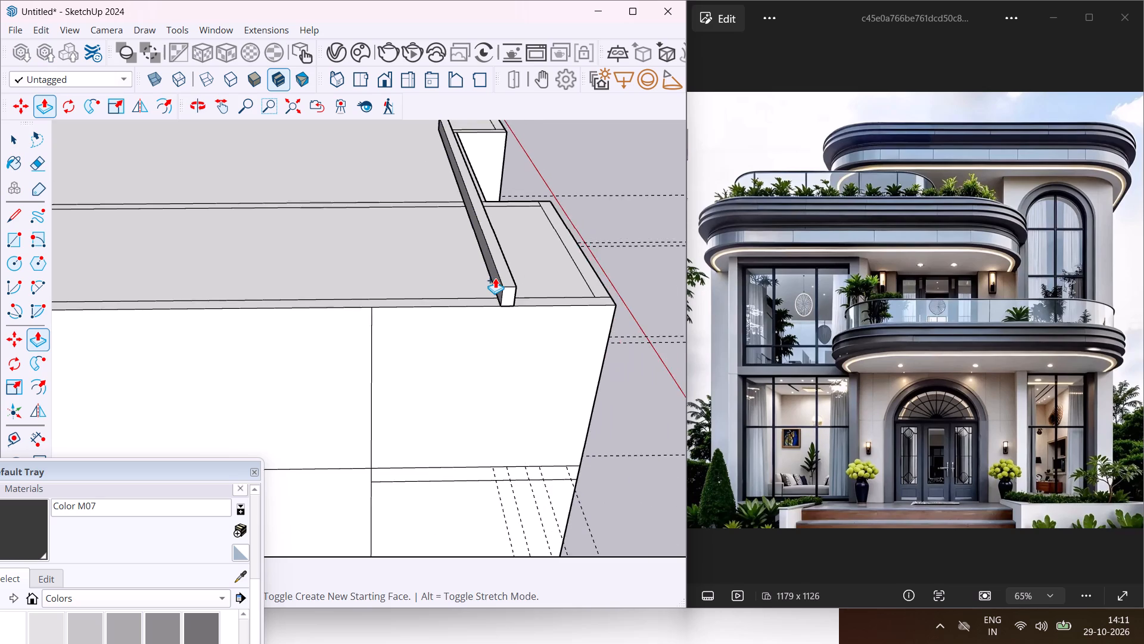
scroll(495, 278, down, 10)
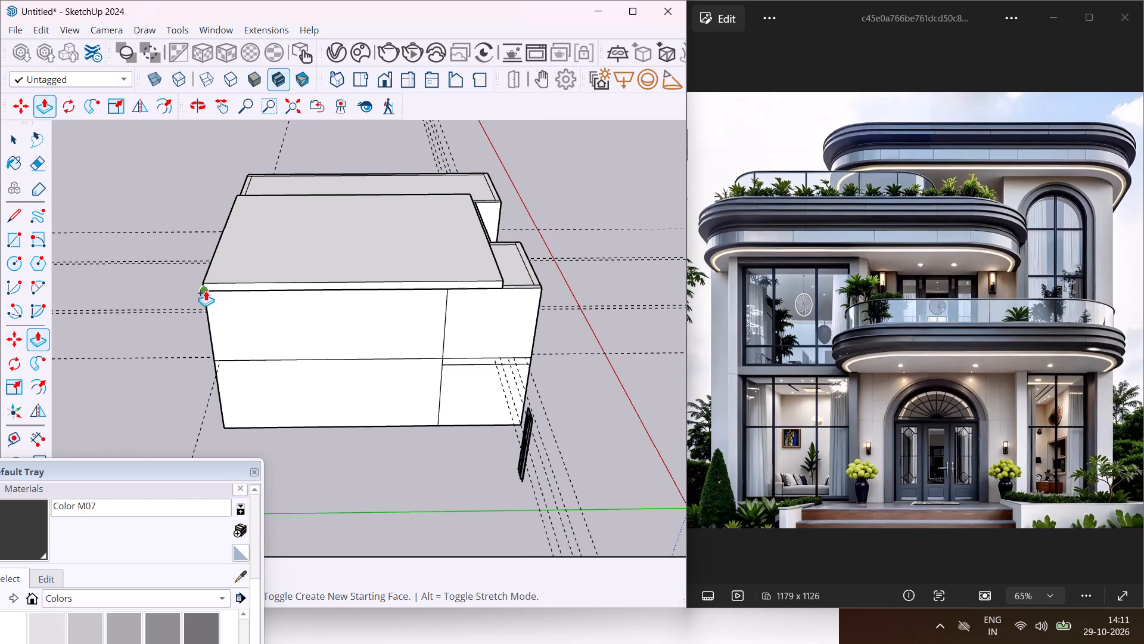
click(205, 291)
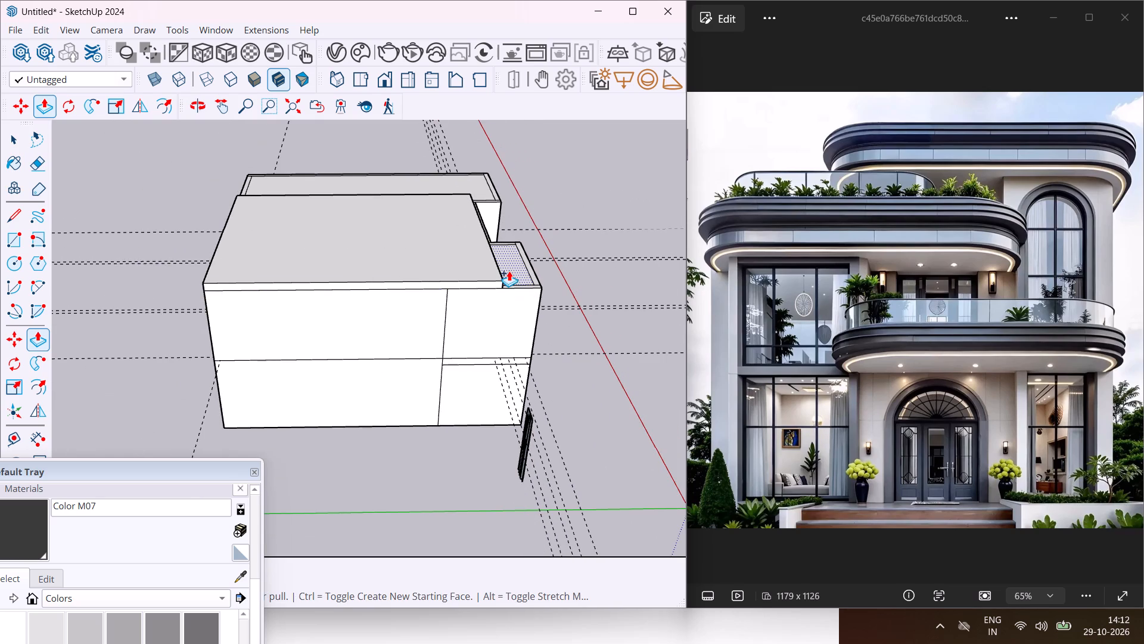
Extend the roof slab's front edge forward with Push/Pull to line up with the left room's front wall.
middle_drag(509, 271, 147, 294)
scroll(280, 307, up, 4)
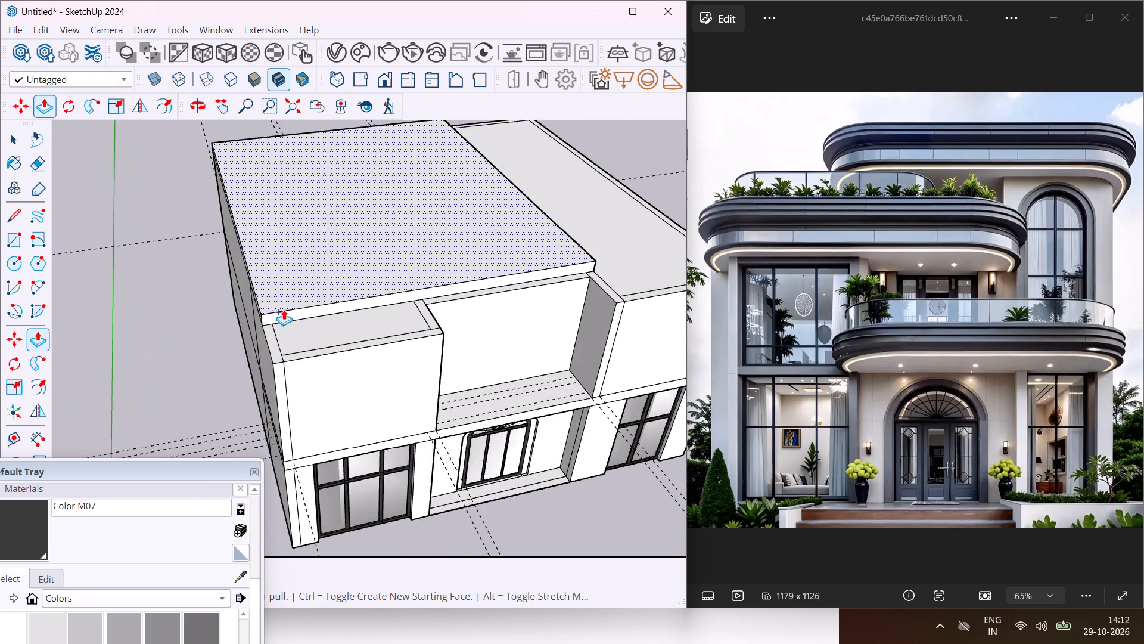
scroll(285, 312, up, 8)
middle_drag(287, 329, 284, 288)
scroll(287, 329, up, 1)
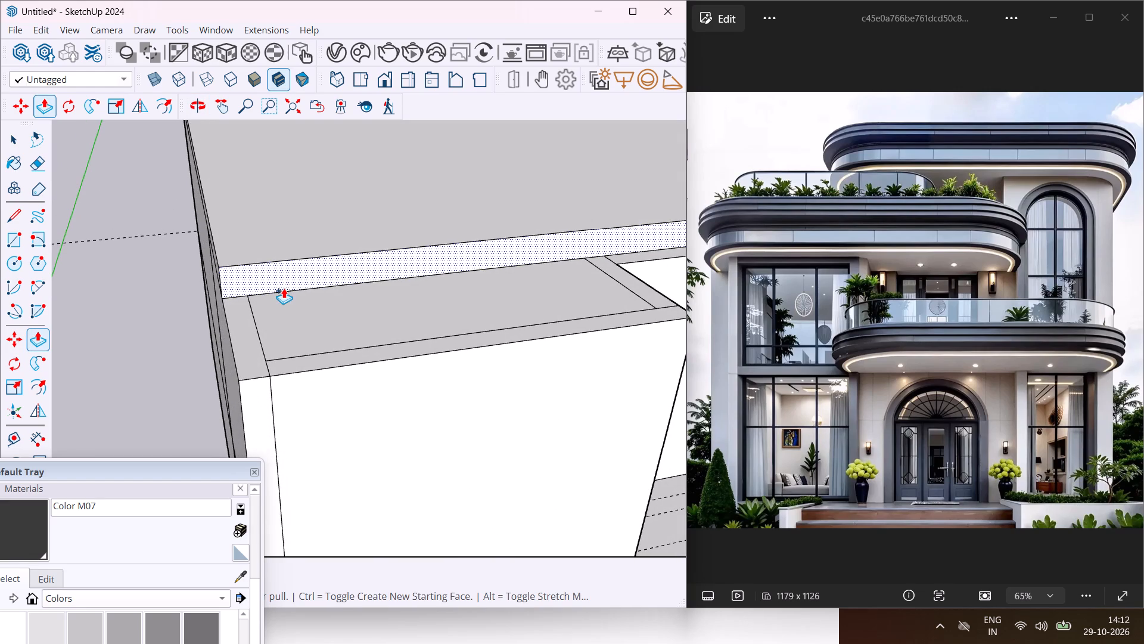
scroll(284, 288, down, 4)
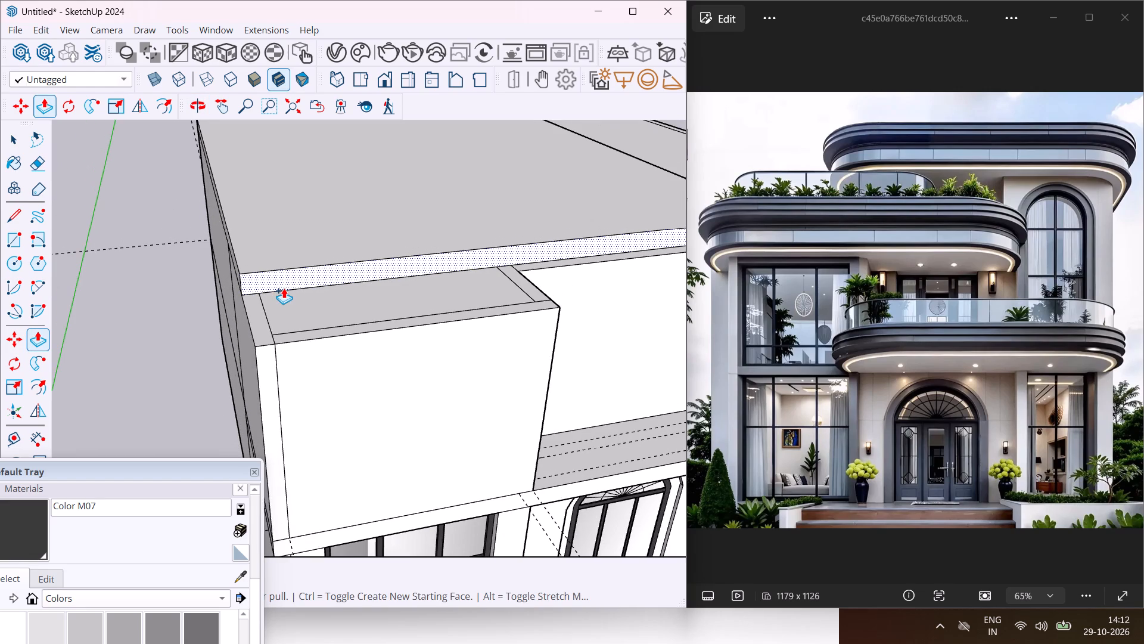
scroll(300, 276, up, 2)
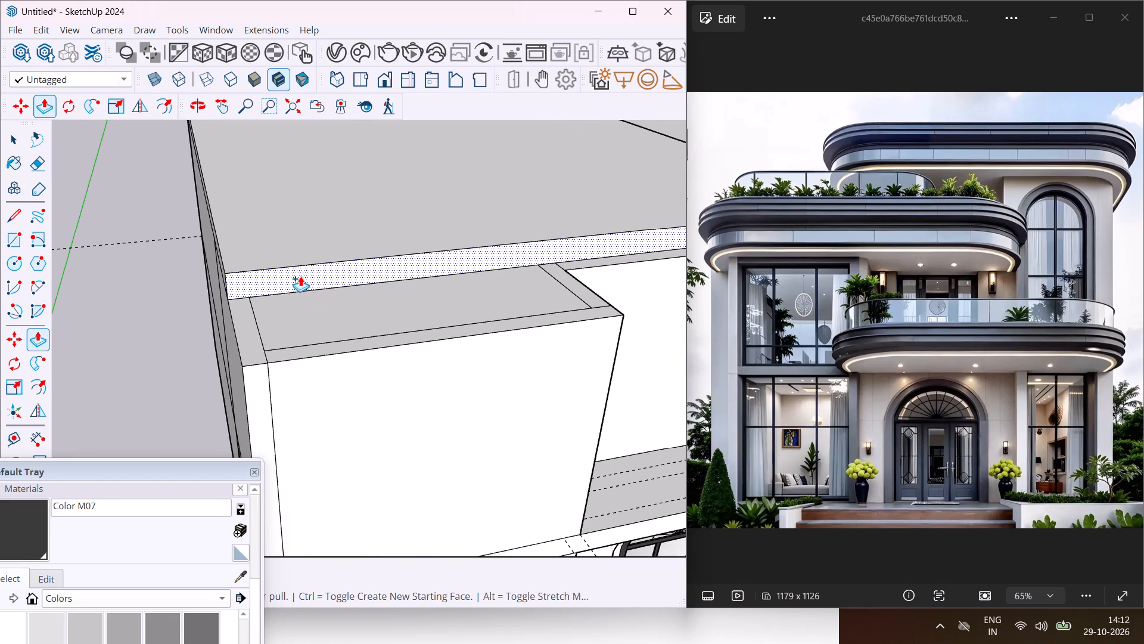
click(300, 276)
scroll(309, 296, down, 4)
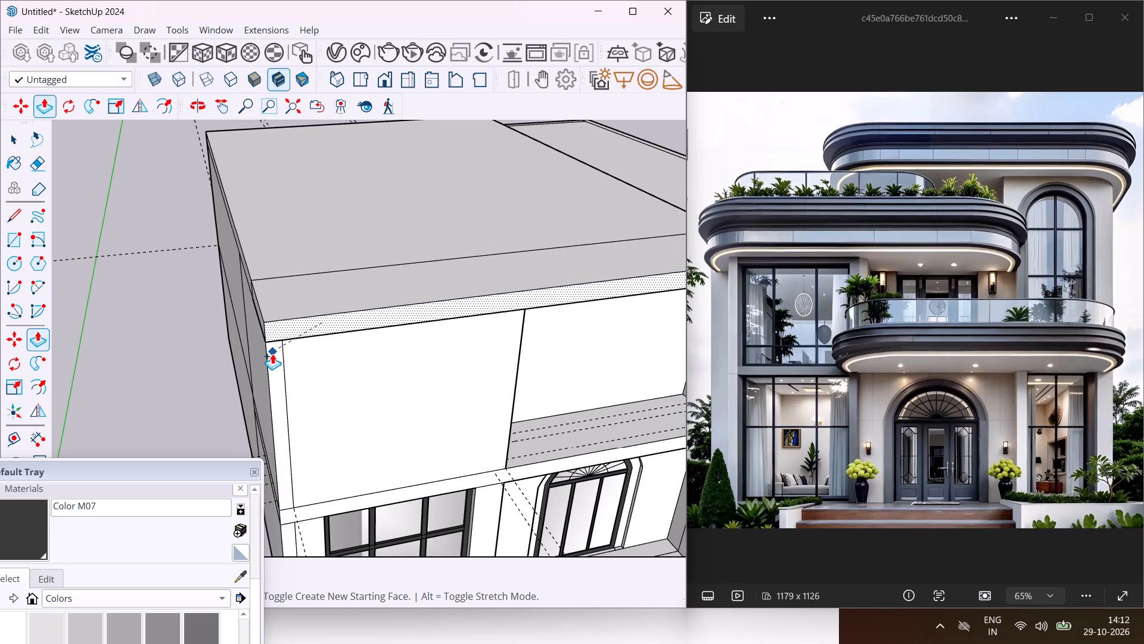
click(272, 354)
scroll(245, 352, down, 7)
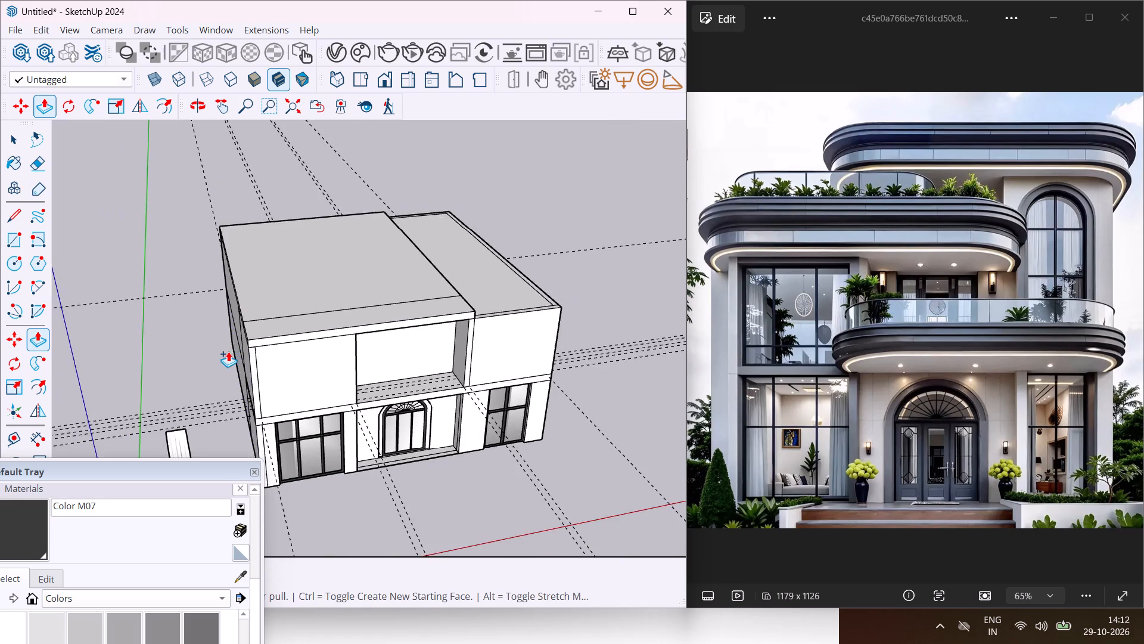
scroll(228, 351, down, 3)
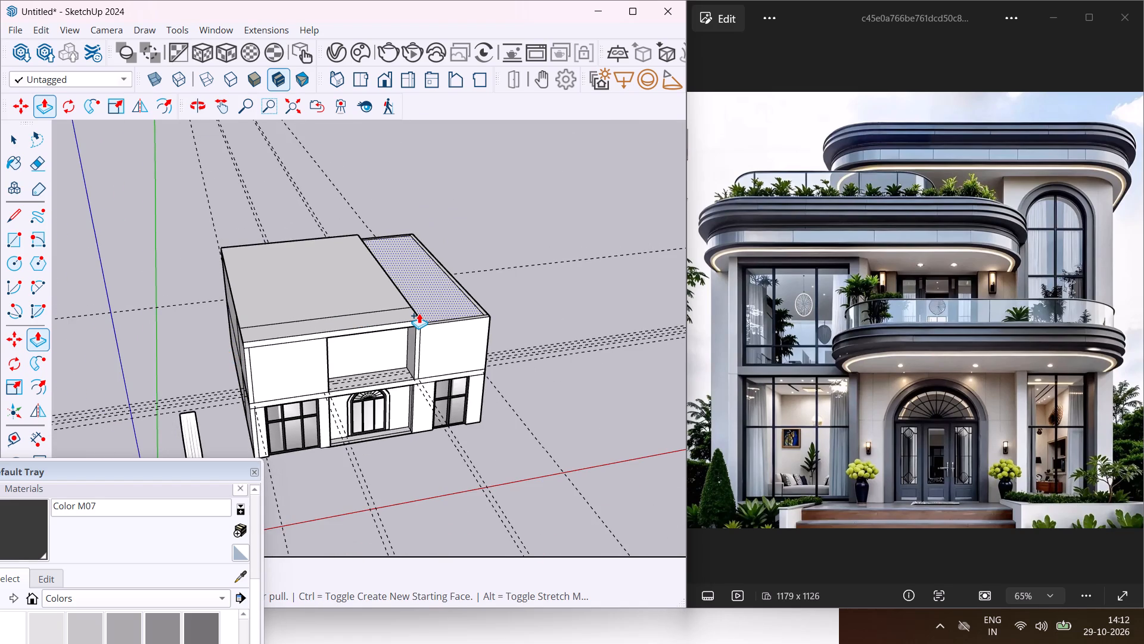
key(Escape)
key(space)
Delete the flat face covering the right room between its wall tops.
scroll(453, 285, up, 9)
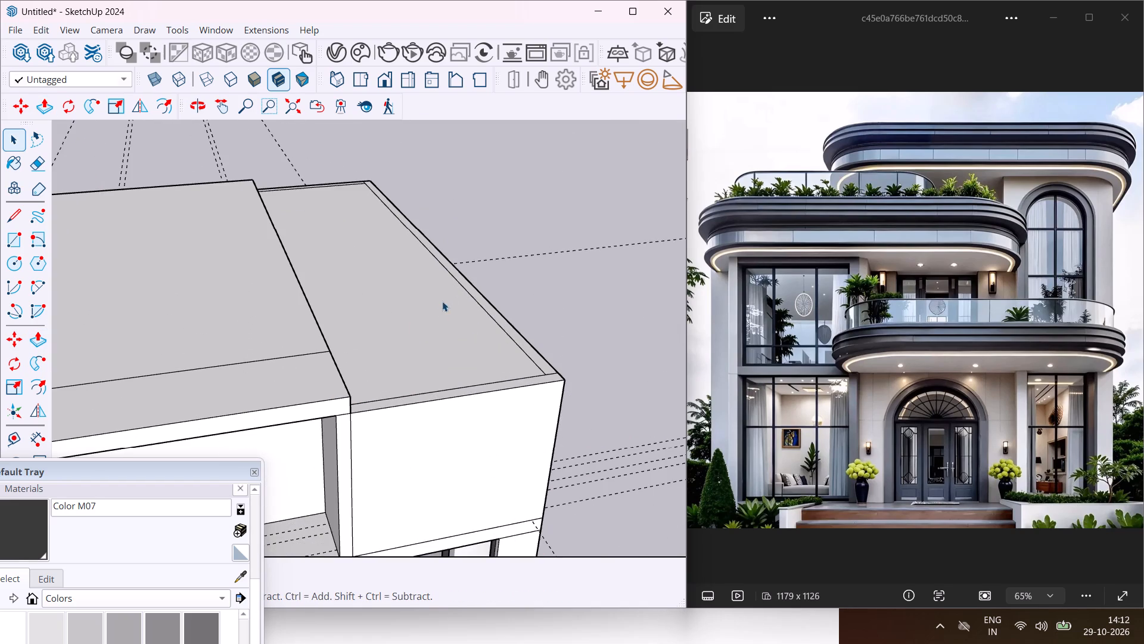
click(434, 326)
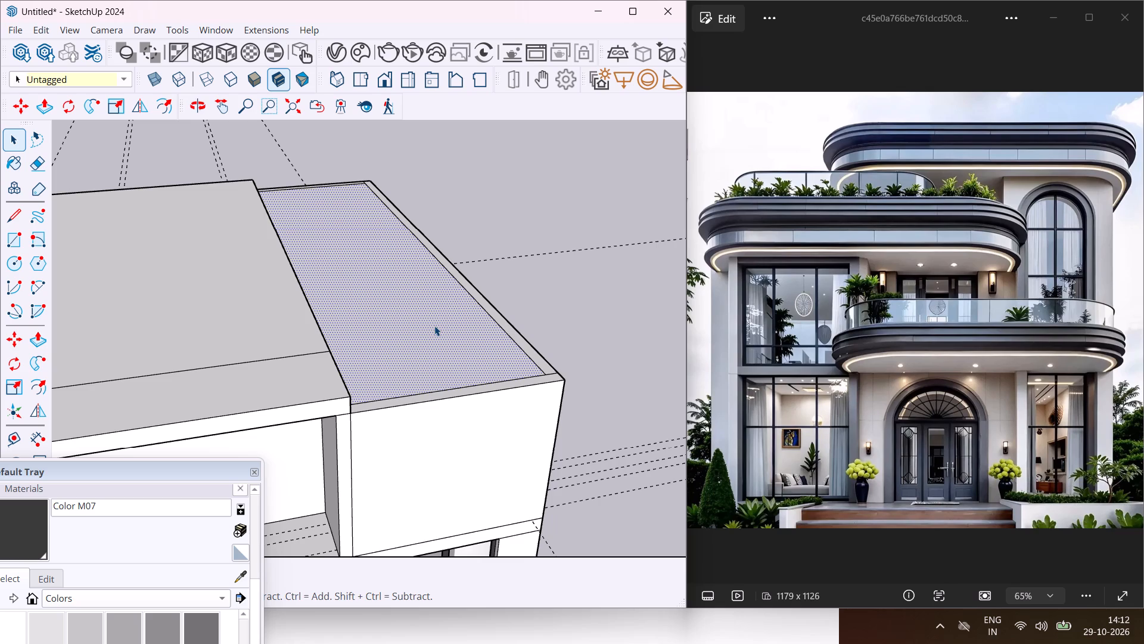
key(Delete)
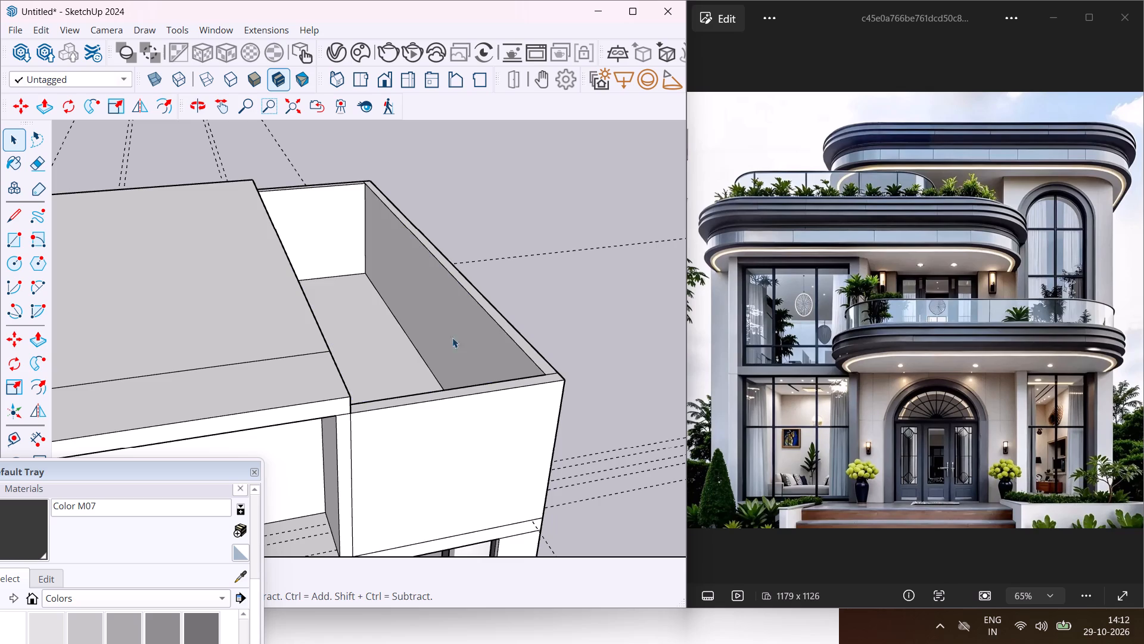
Raise the top strip of the right room's front wall by 10' with Push/Pull.
scroll(396, 394, up, 4)
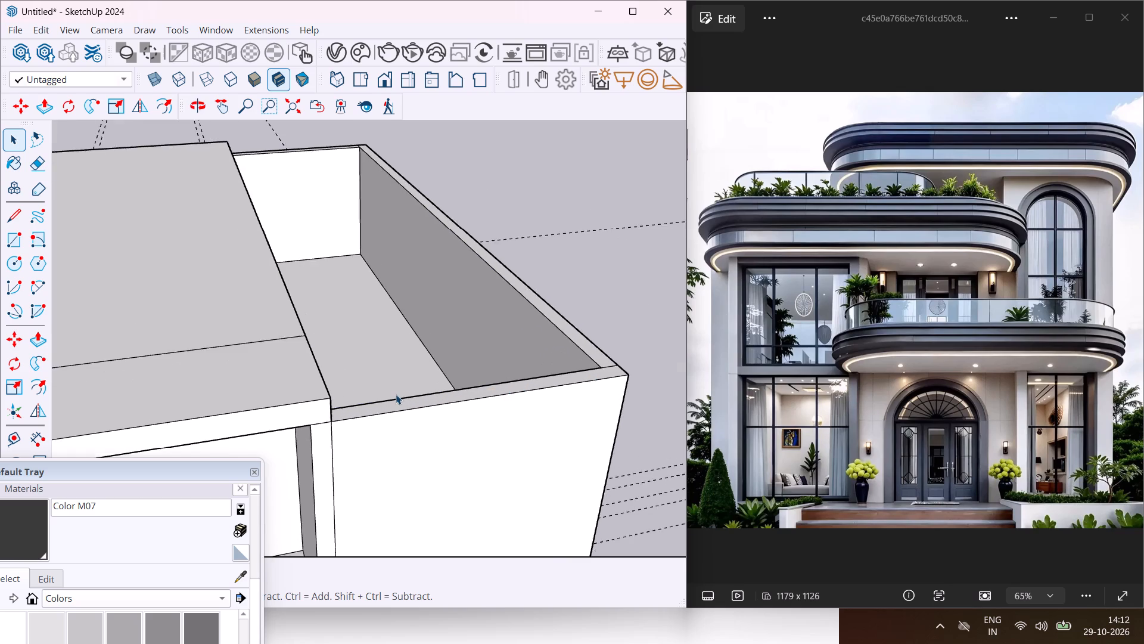
click(350, 414)
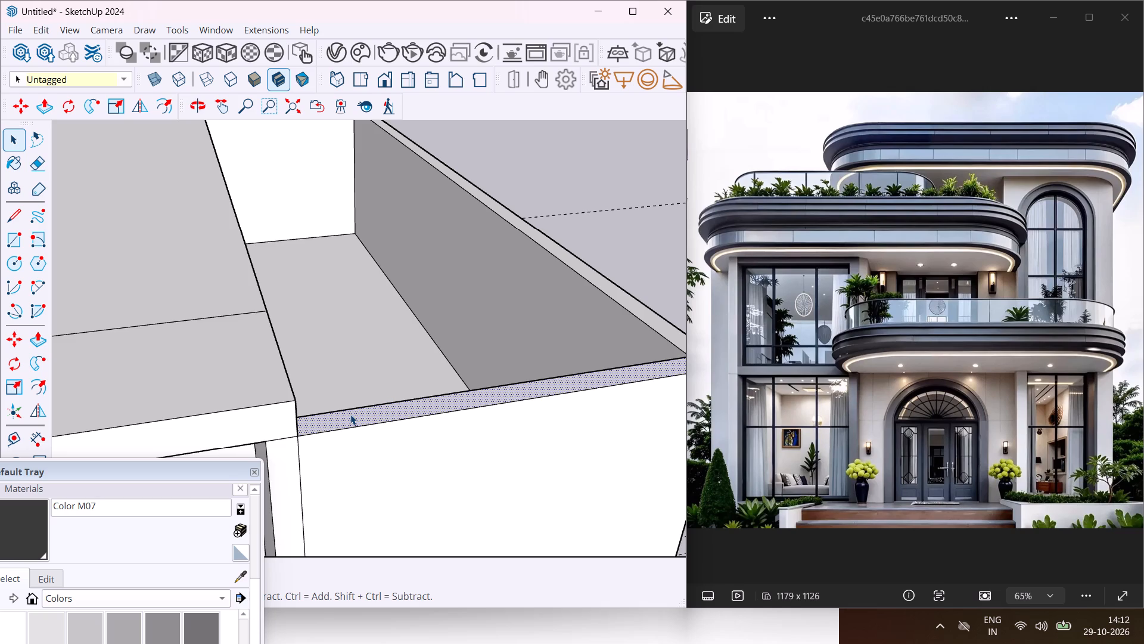
key(p)
click(350, 414)
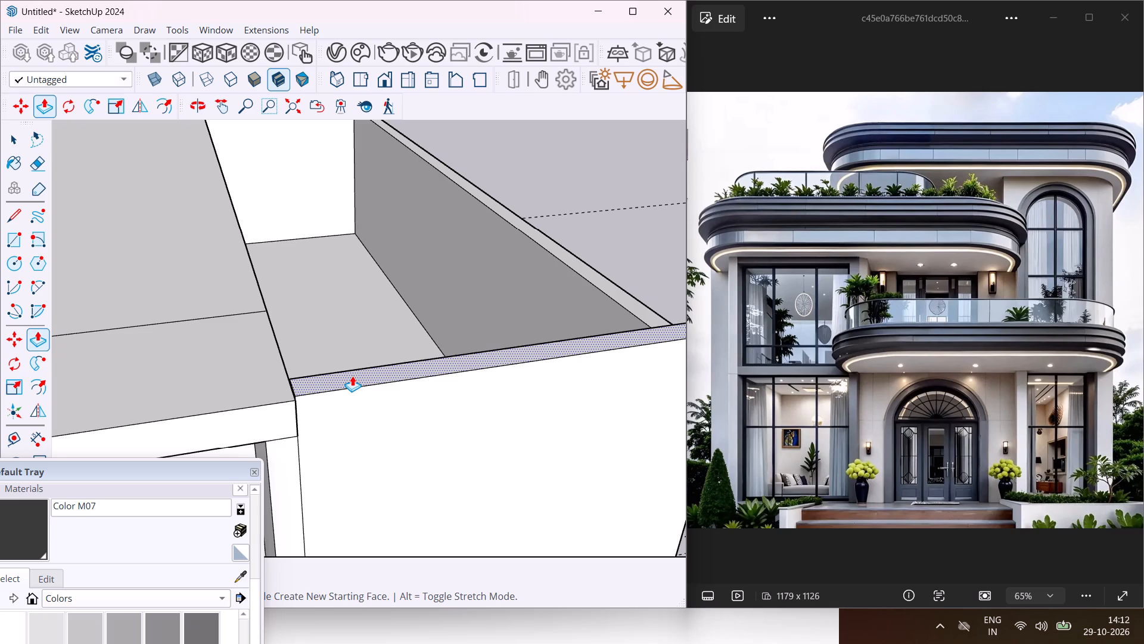
text(10')
key(Return)
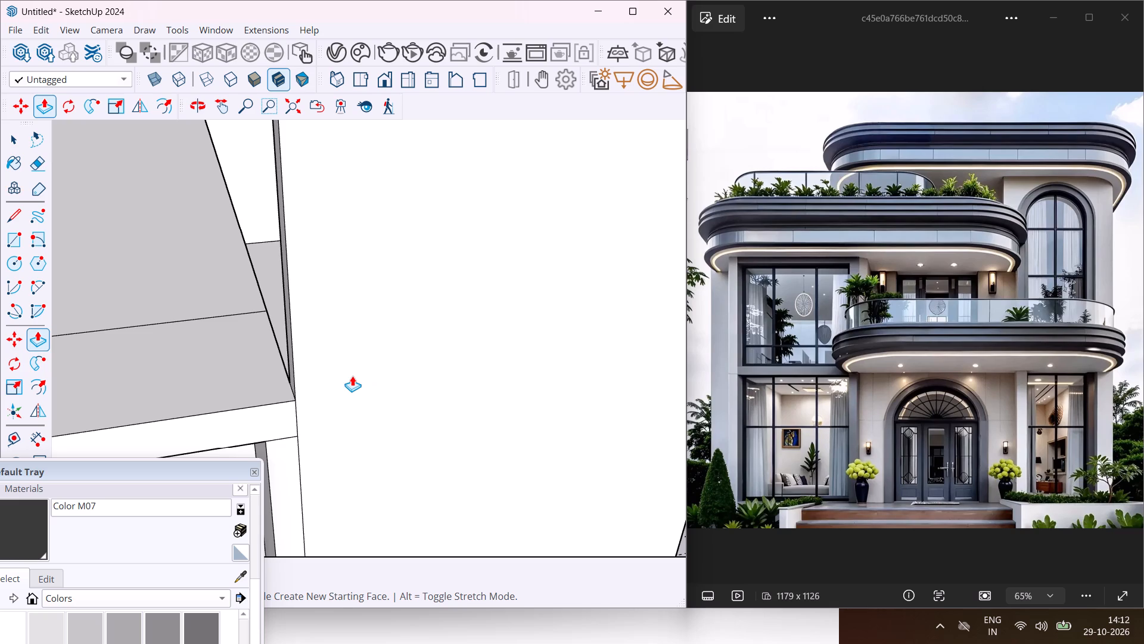
Raise the top strip of the right room's outer side wall to match the height of its raised front wall.
scroll(311, 404, down, 9)
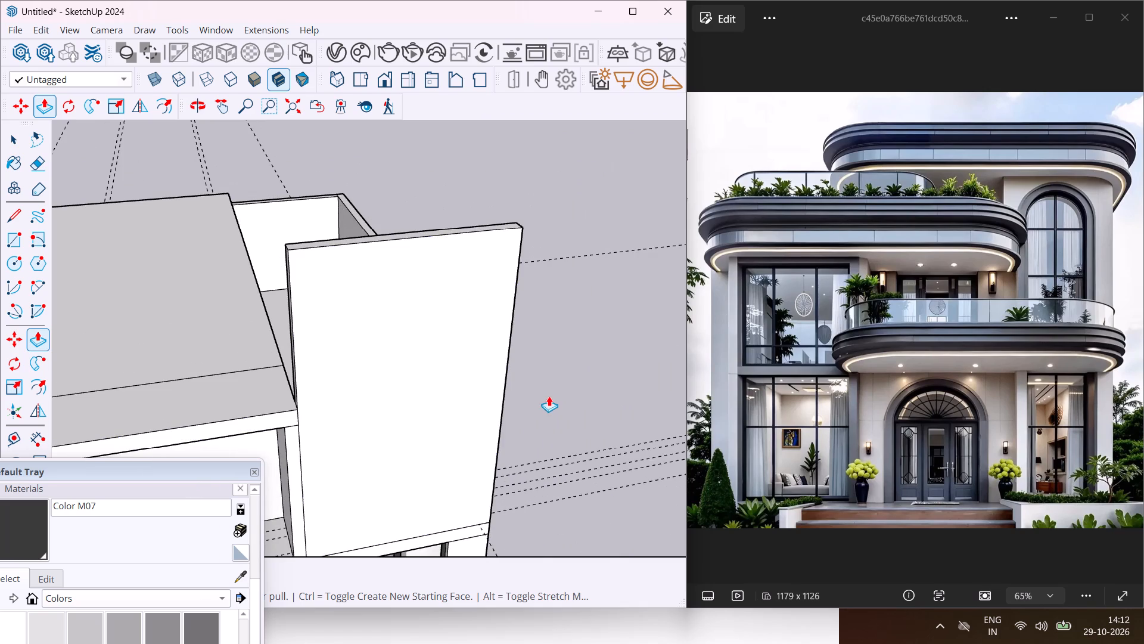
middle_drag(549, 396, 346, 412)
scroll(418, 400, up, 5)
click(400, 403)
scroll(399, 404, down, 4)
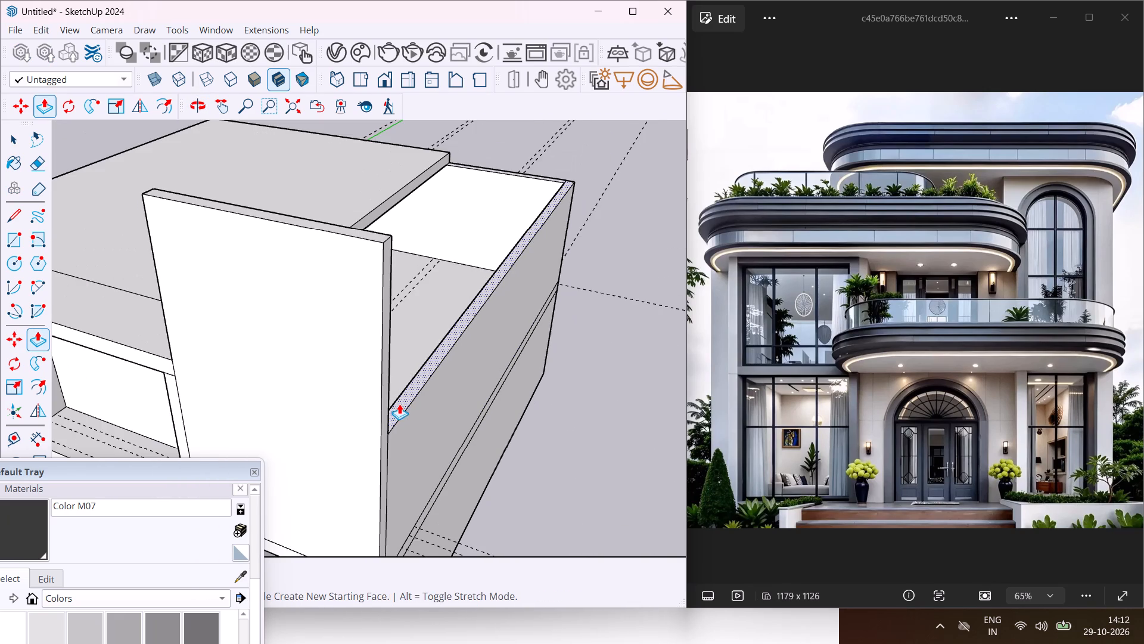
click(367, 237)
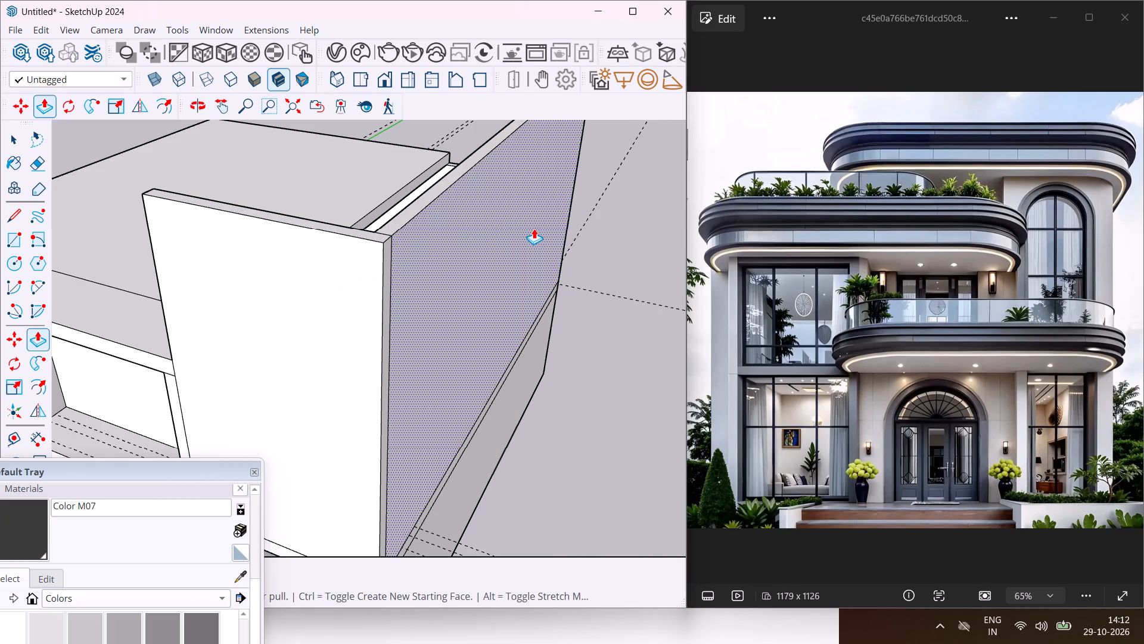
scroll(534, 228, down, 4)
middle_drag(534, 228, 303, 309)
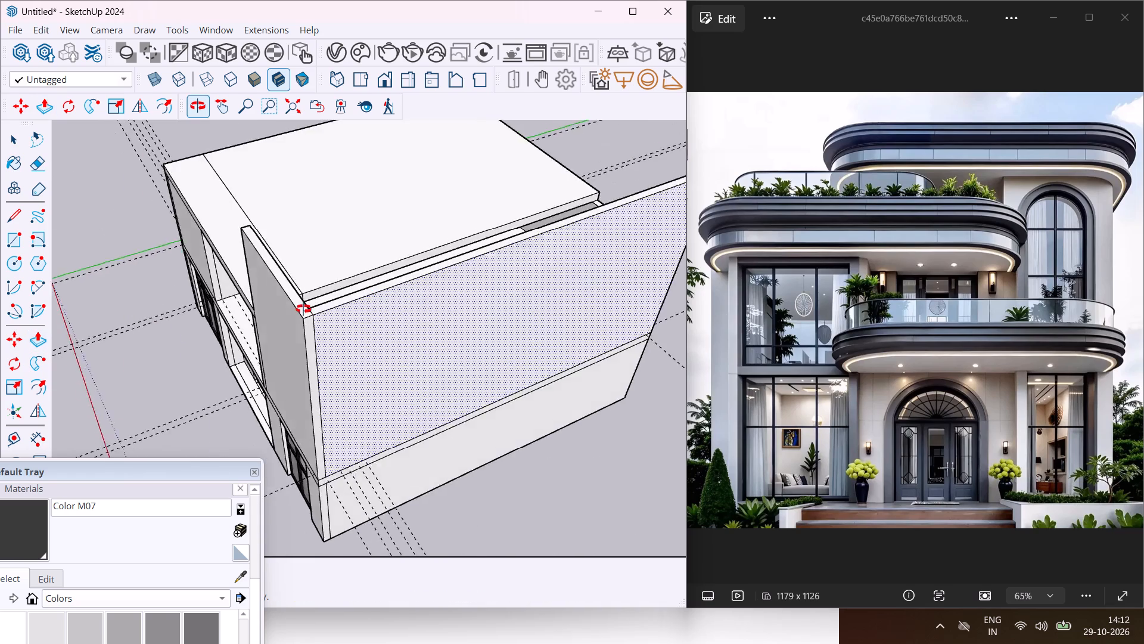
middle_drag(303, 309, 108, 345)
scroll(248, 361, down, 4)
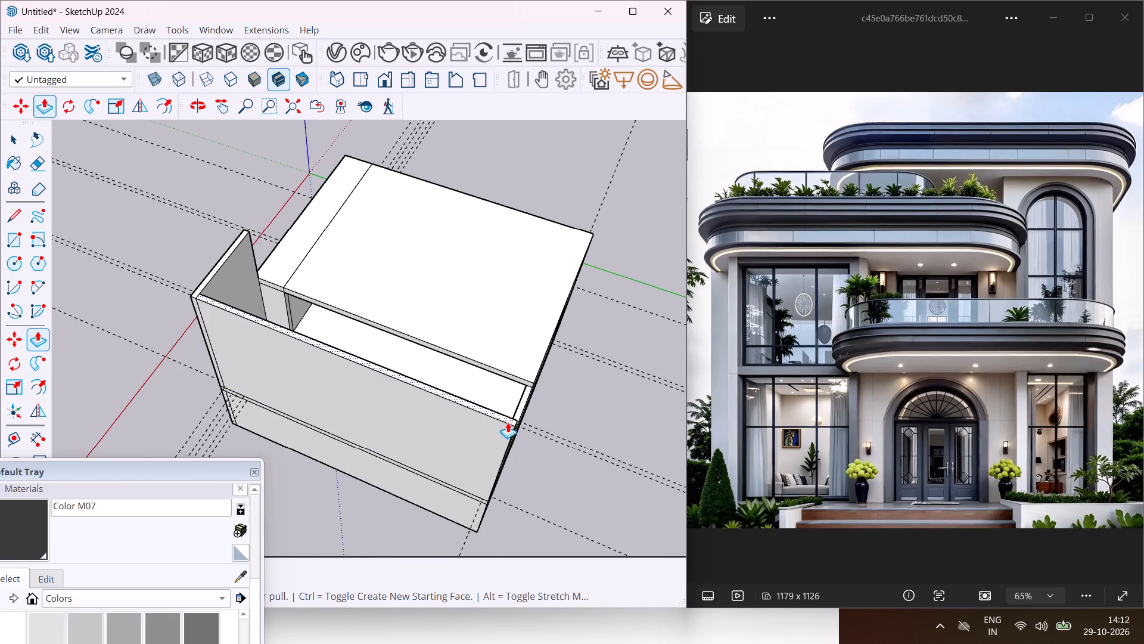
Raise the top strip of the right room's back wall with Push/Pull to match the height of its raised side wall.
scroll(529, 405, up, 7)
click(521, 404)
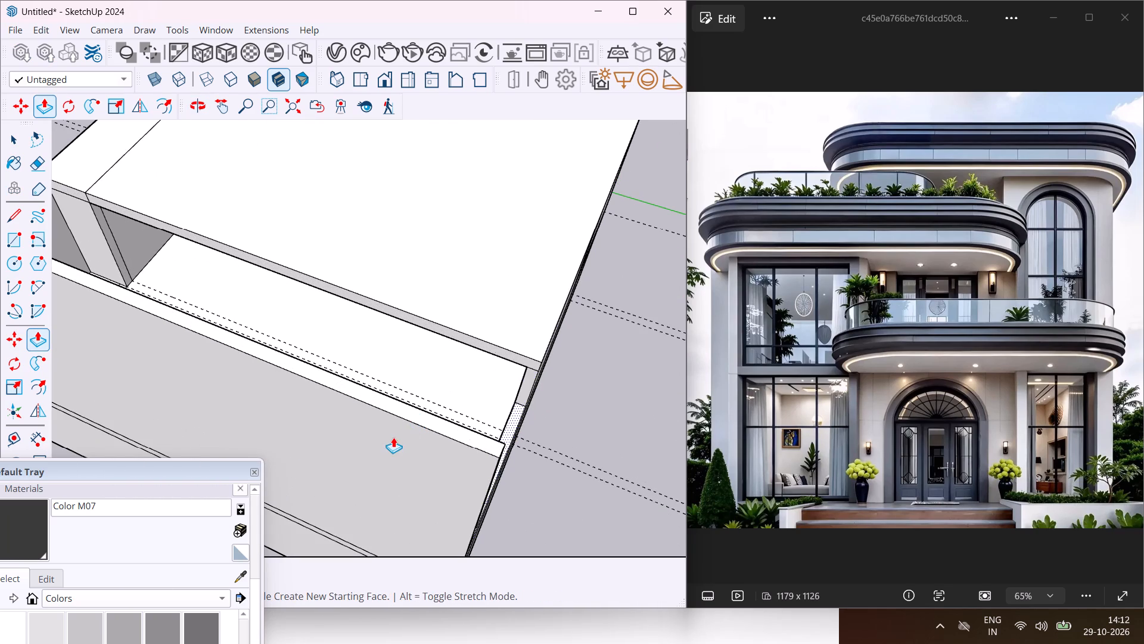
click(412, 419)
middle_drag(399, 419, 460, 434)
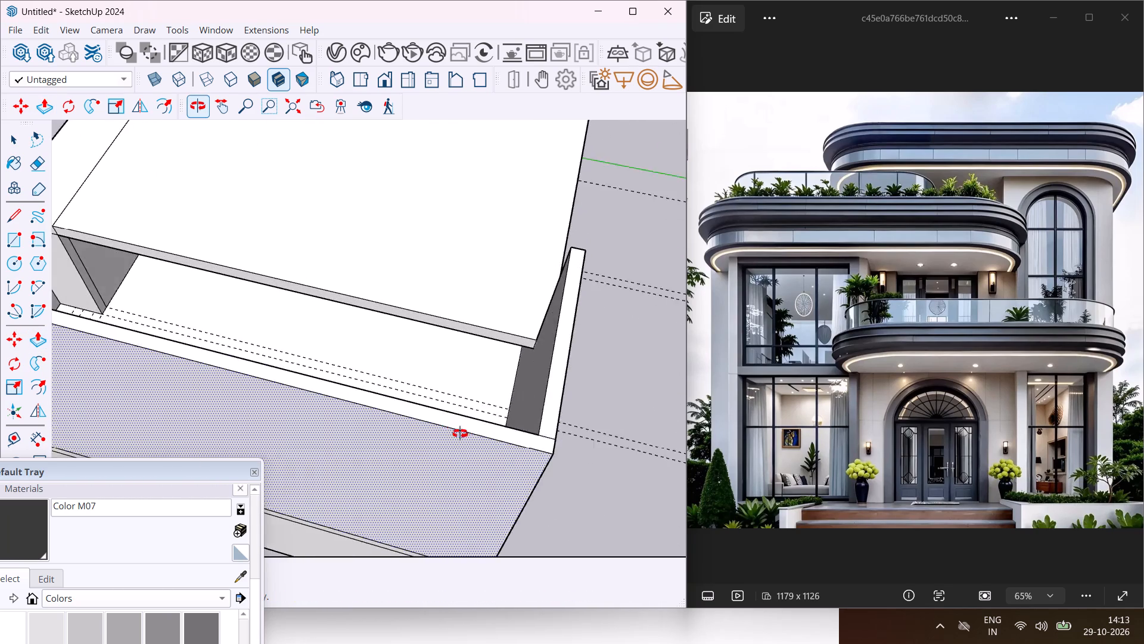
middle_drag(460, 434, 864, 375)
scroll(494, 341, down, 6)
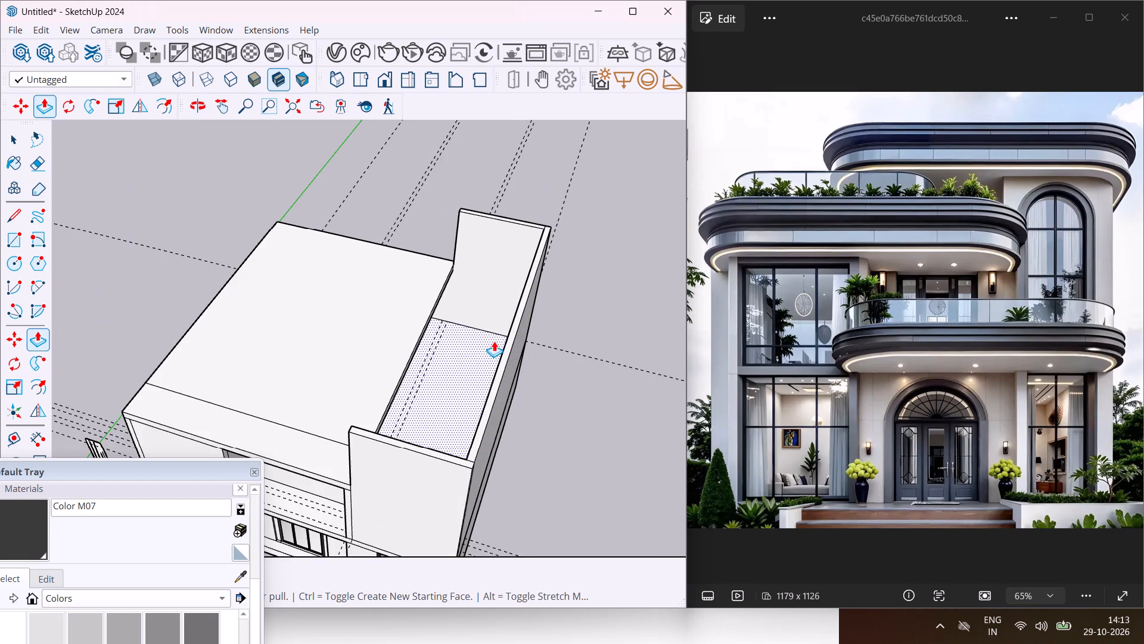
scroll(494, 341, down, 4)
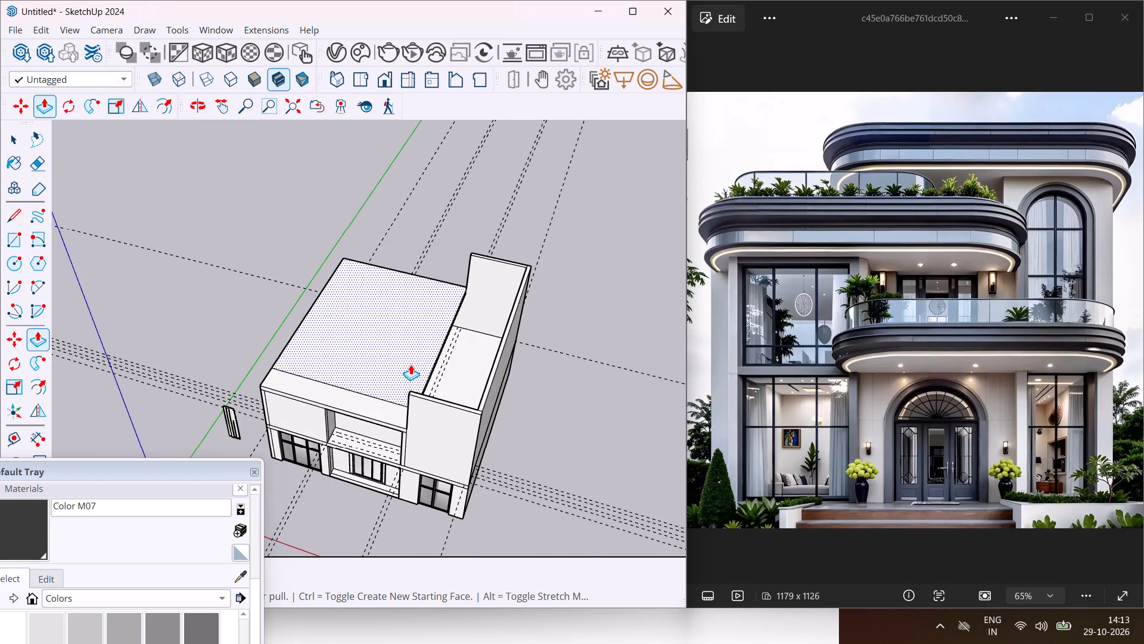
key(Escape)
key(space)
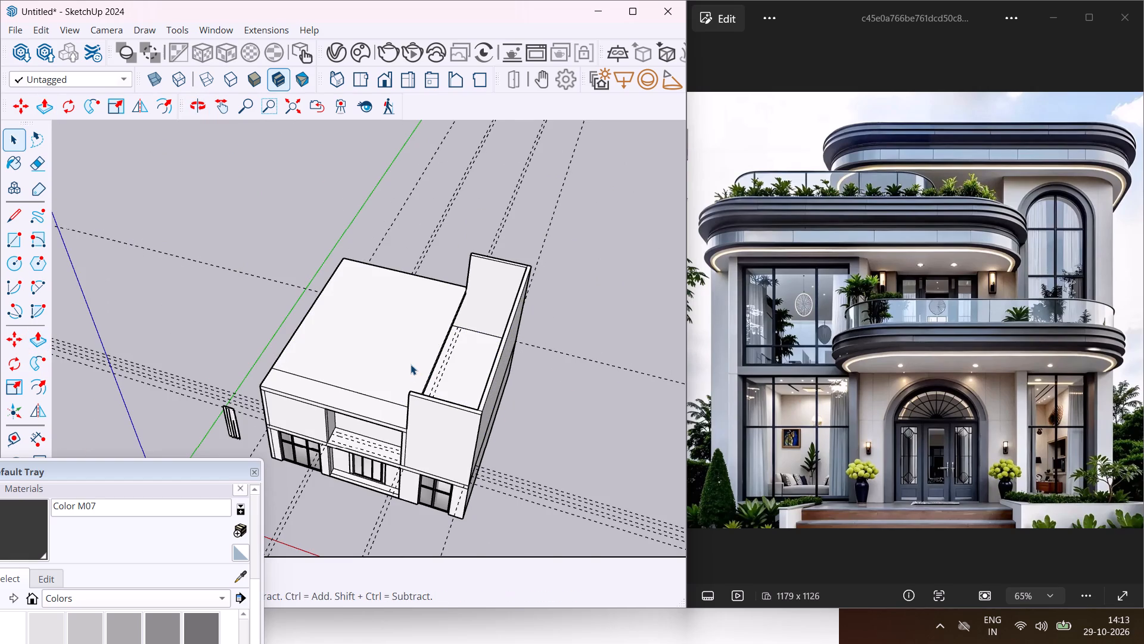
Erase the seam line running across the roof slab near its front edge.
middle_drag(410, 364, 412, 364)
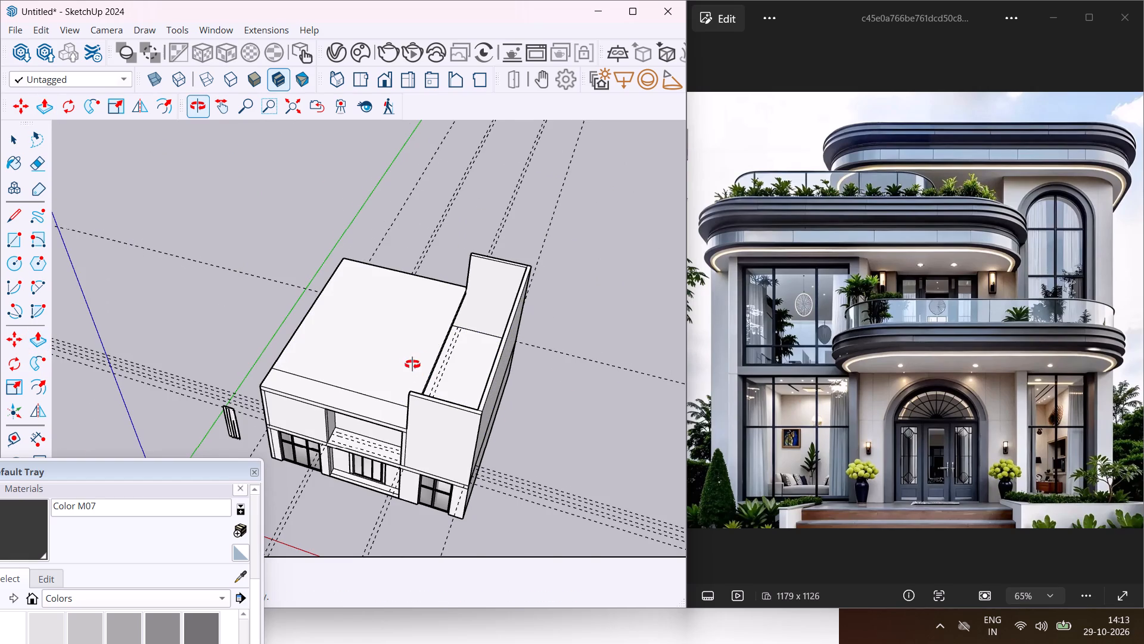
middle_drag(412, 364, 499, 343)
scroll(406, 380, up, 9)
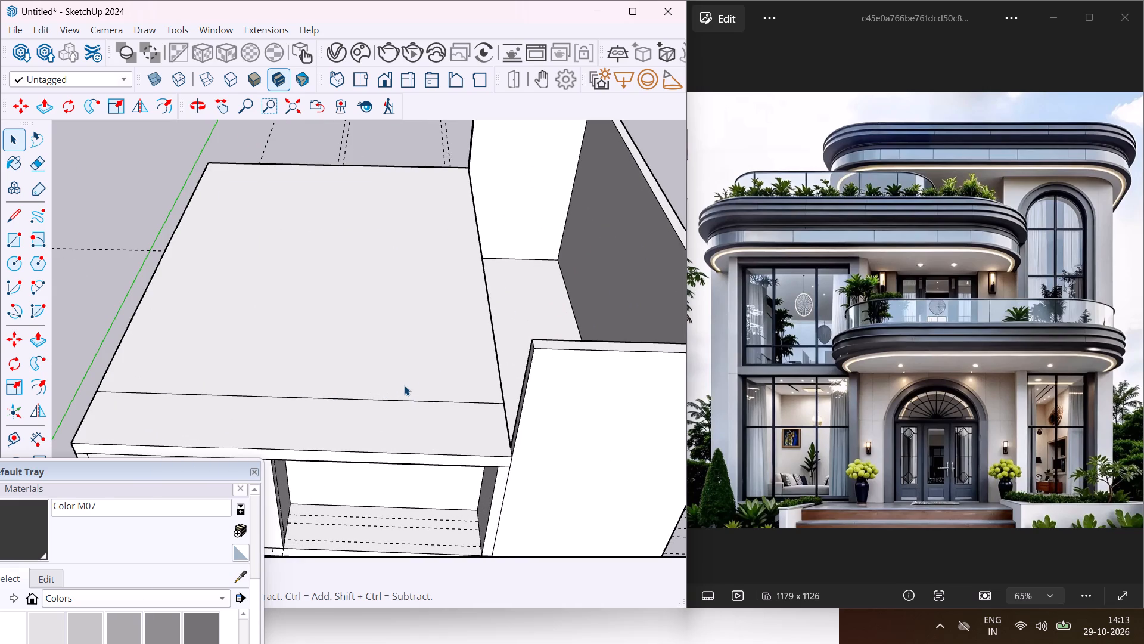
key(e)
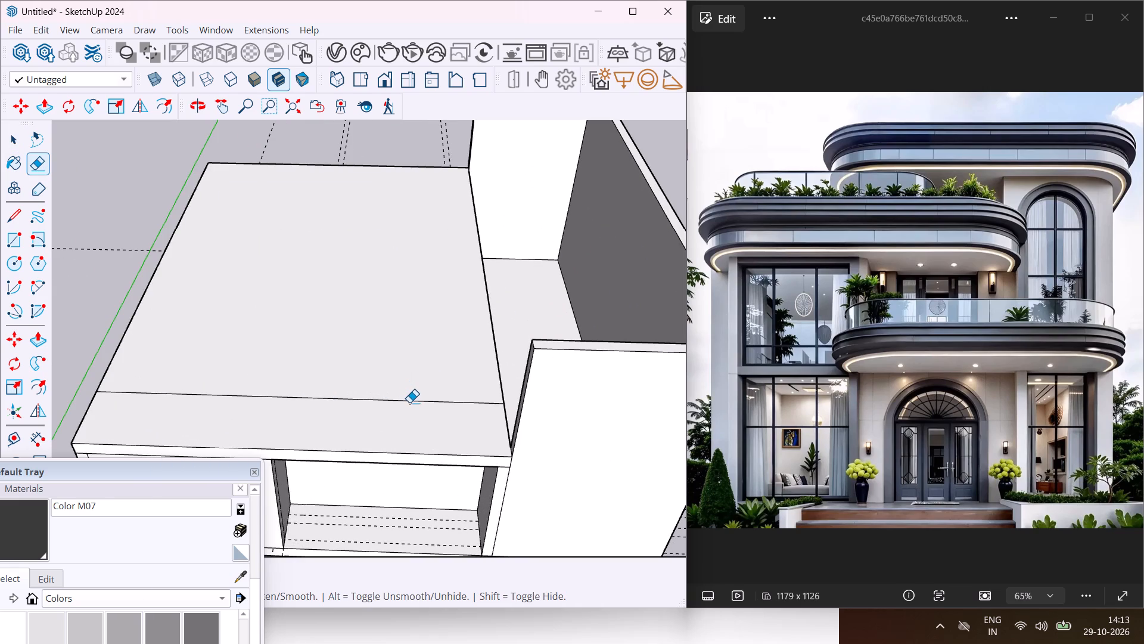
click(409, 402)
key(Escape)
key(space)
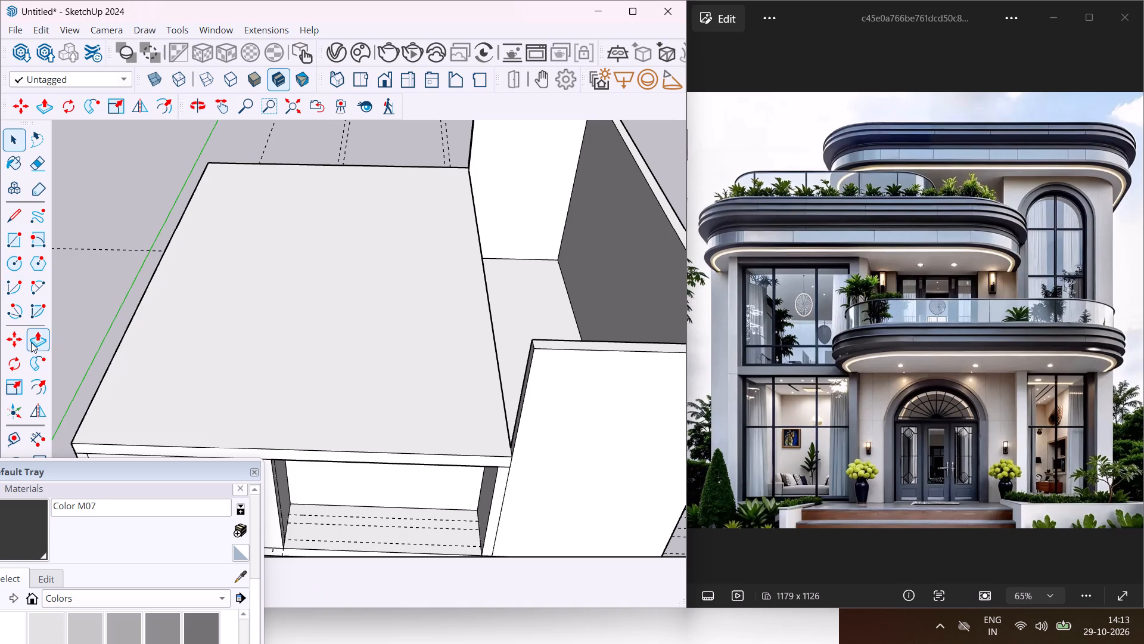
Place a guide line on the roof slab 9" in from its edge beside the right room.
click(14, 437)
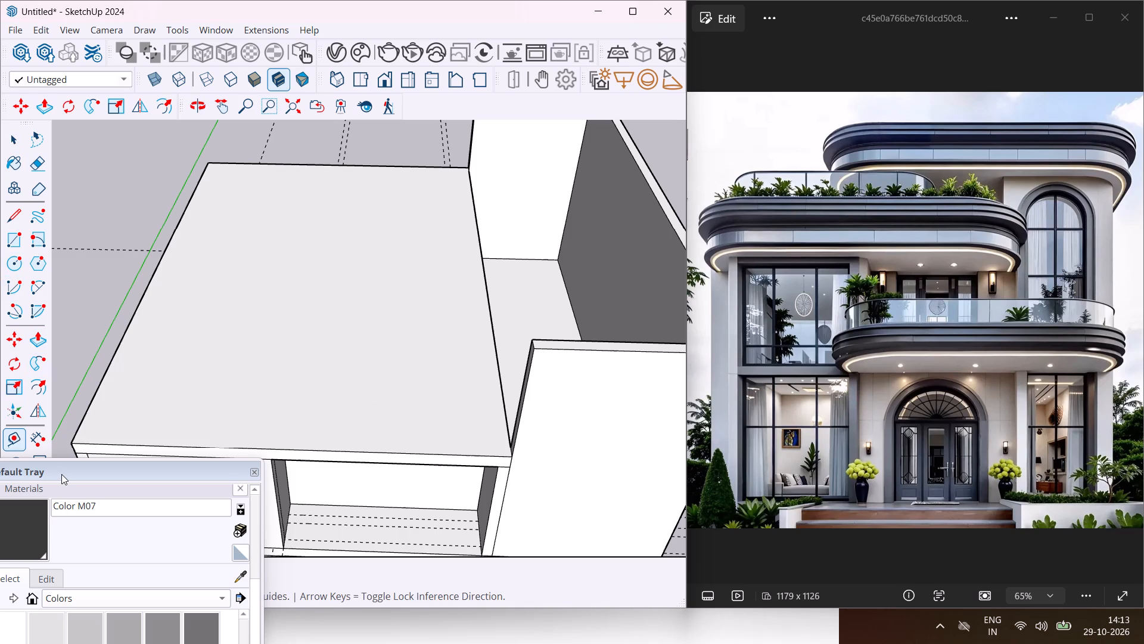
drag(61, 474, 134, 538)
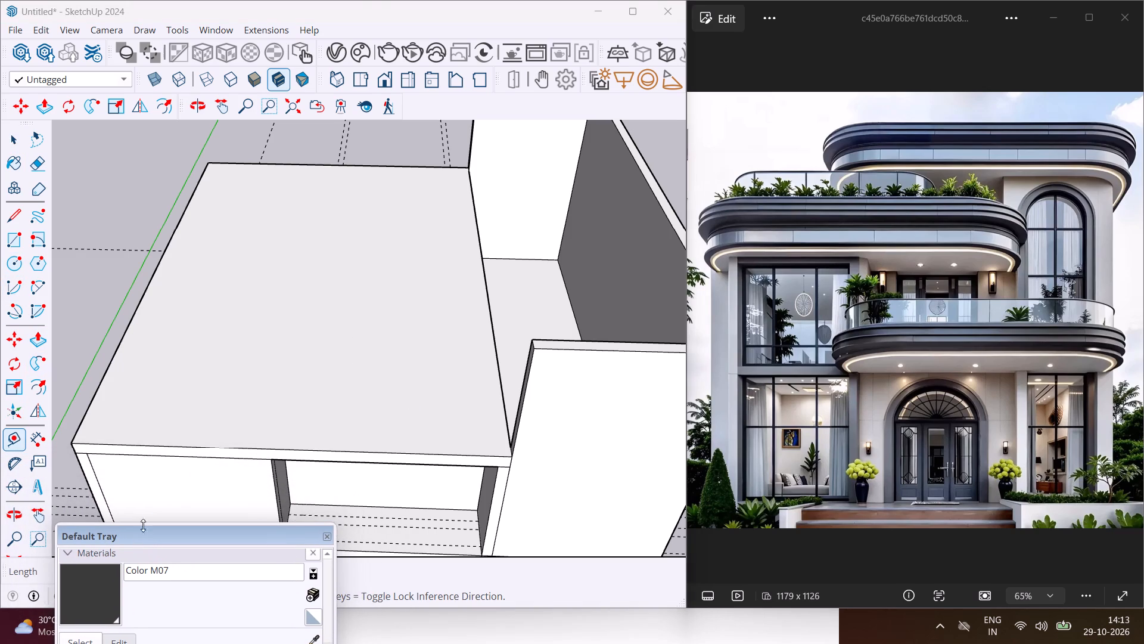
scroll(498, 296, up, 3)
click(484, 315)
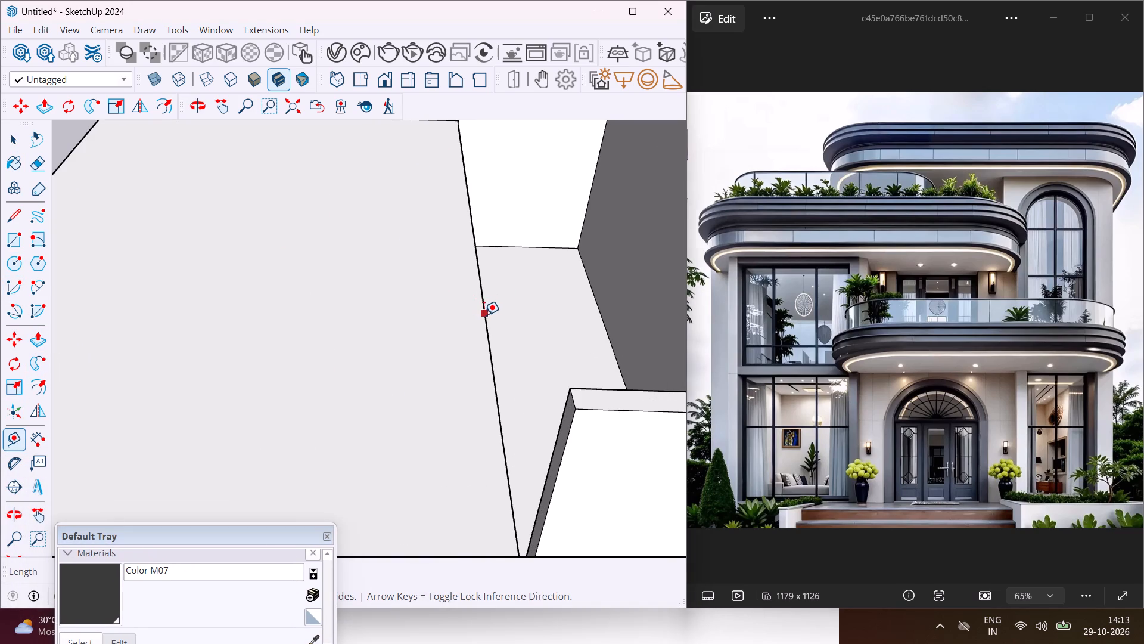
text(9")
key(Return)
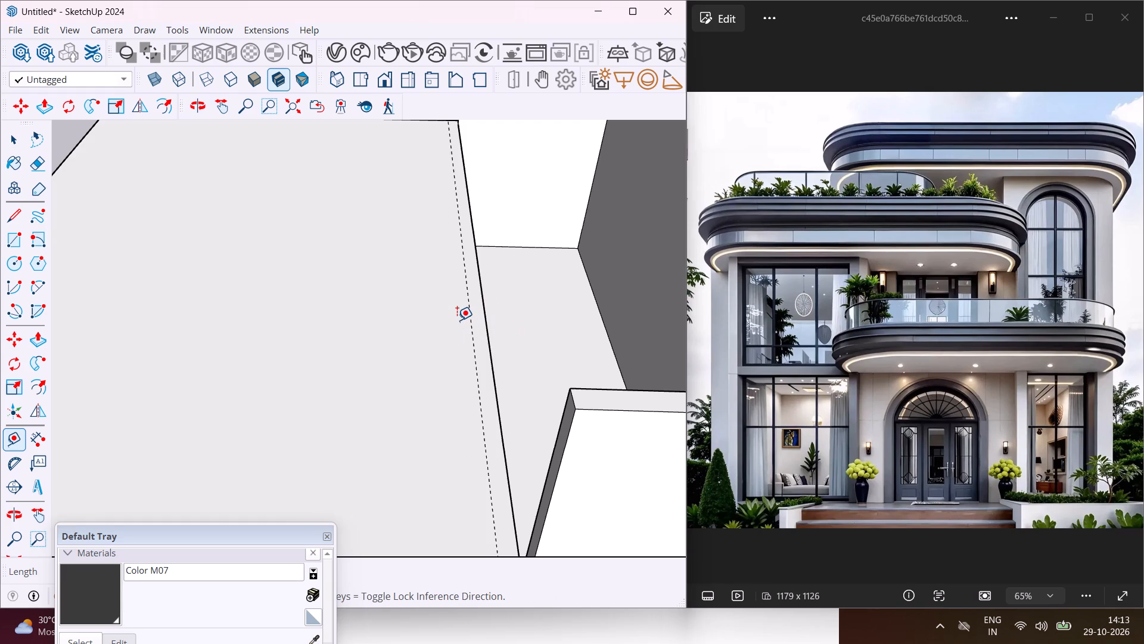
Place a guide on the roof 10' in from its left outer edge and a second guide 9" further inward.
scroll(457, 320, down, 4)
middle_drag(386, 320, 476, 315)
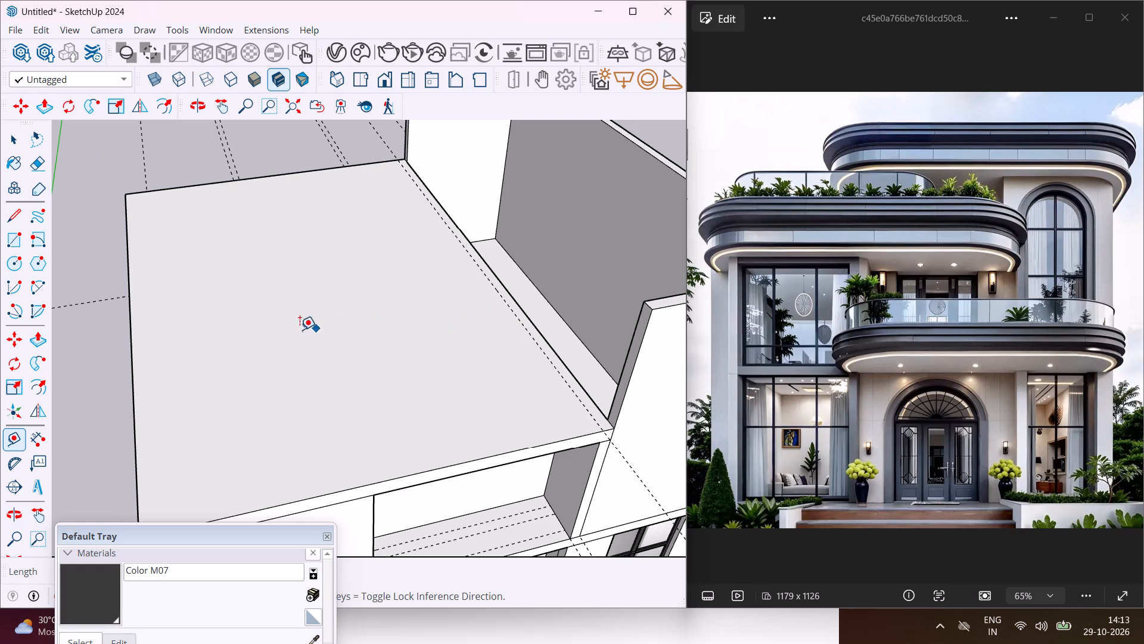
click(136, 405)
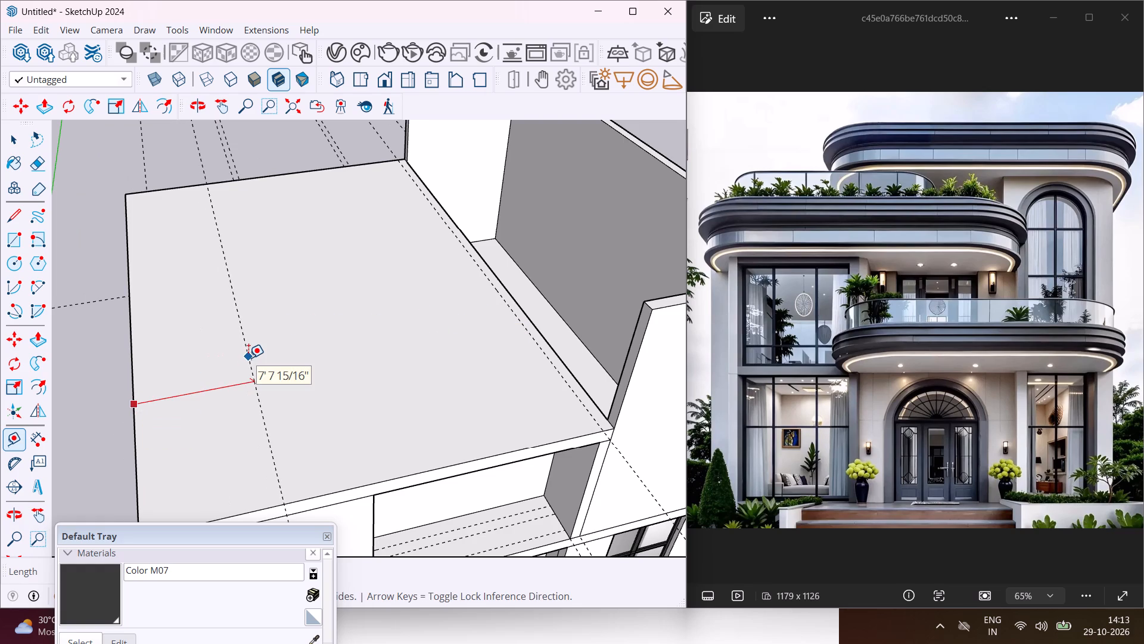
text(10')
key(Return)
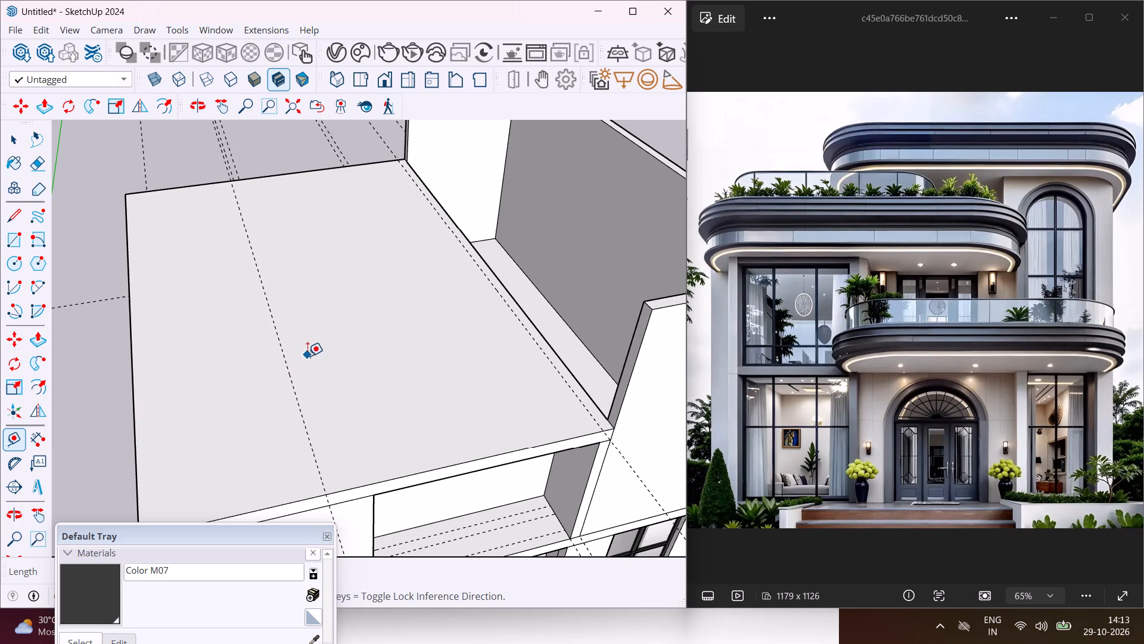
click(293, 379)
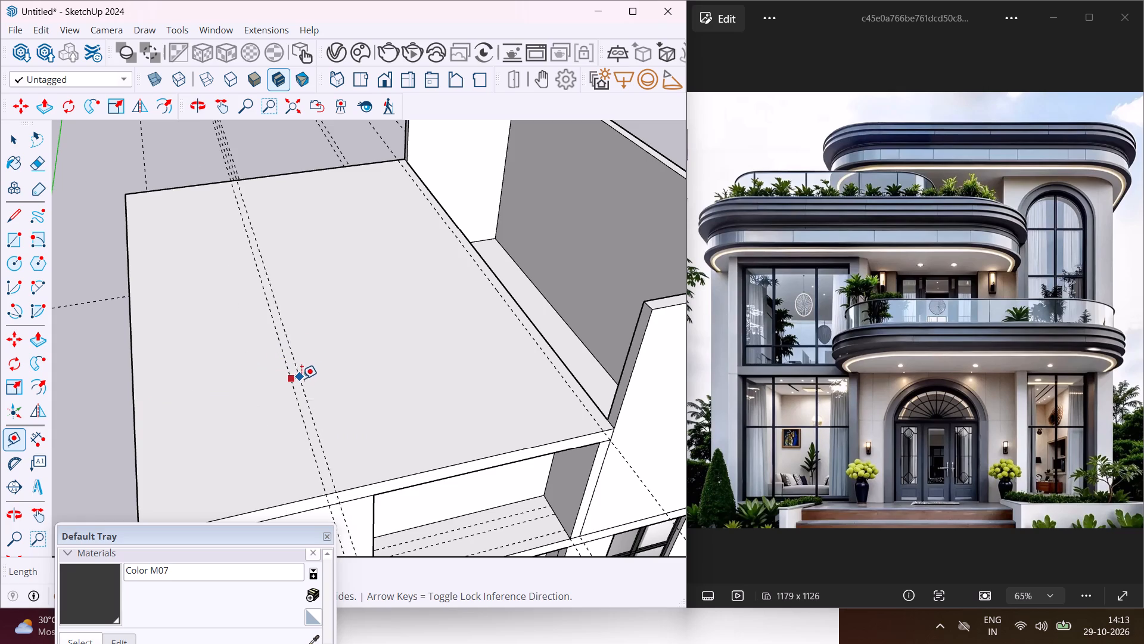
text(9")
key(Return)
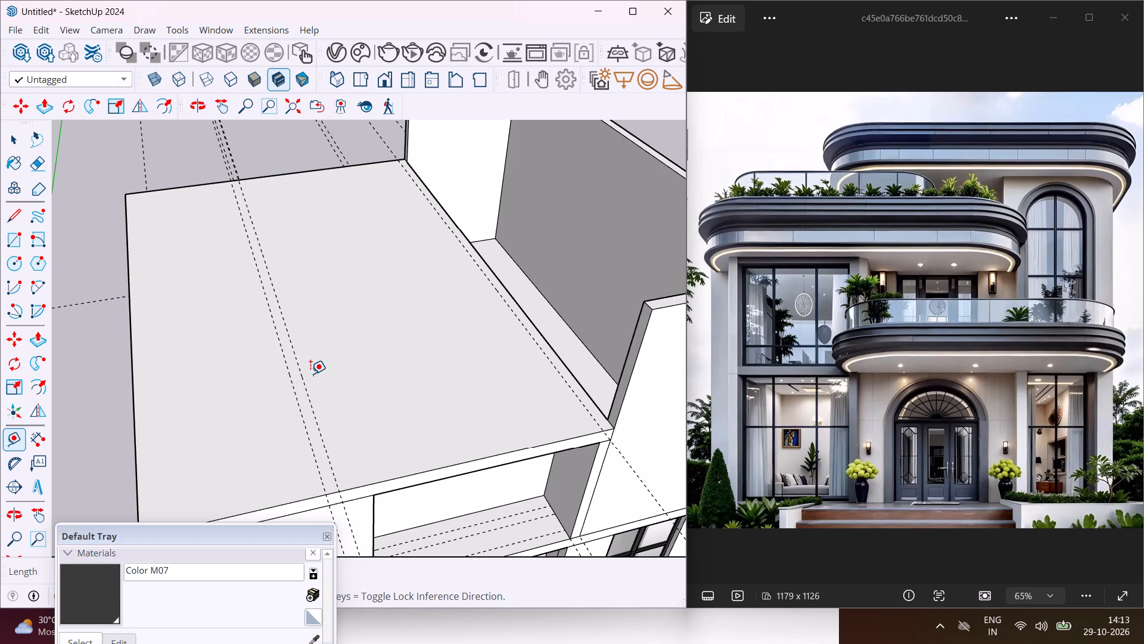
Draw a 9" wide rectangle on the roof along its edge beside the right room, from the back edge to the front edge.
scroll(310, 374, down, 3)
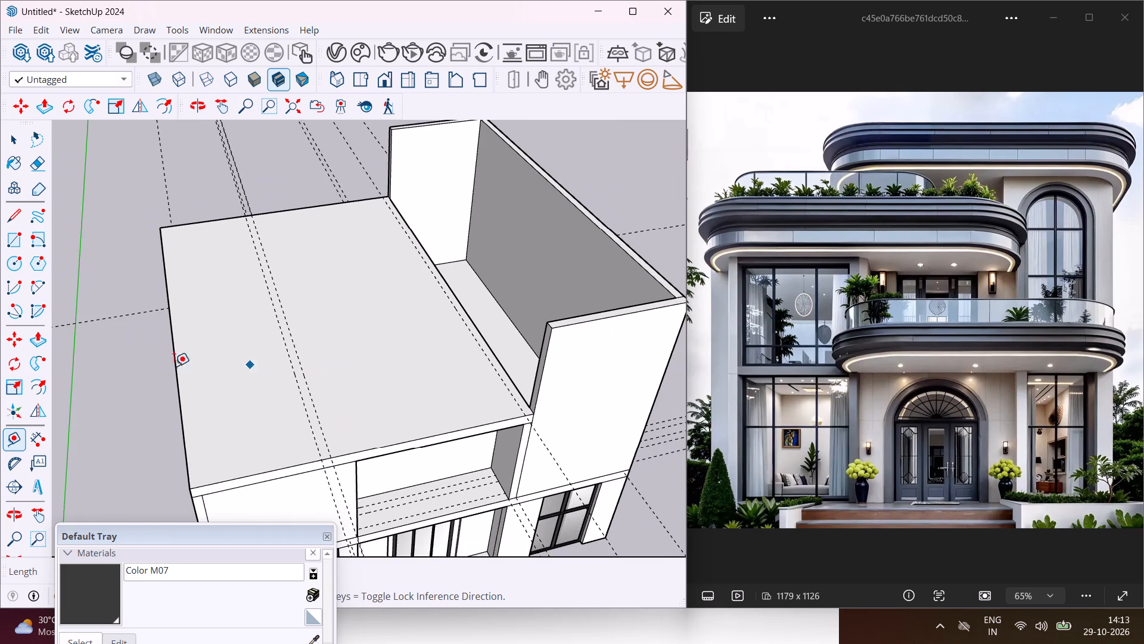
click(18, 236)
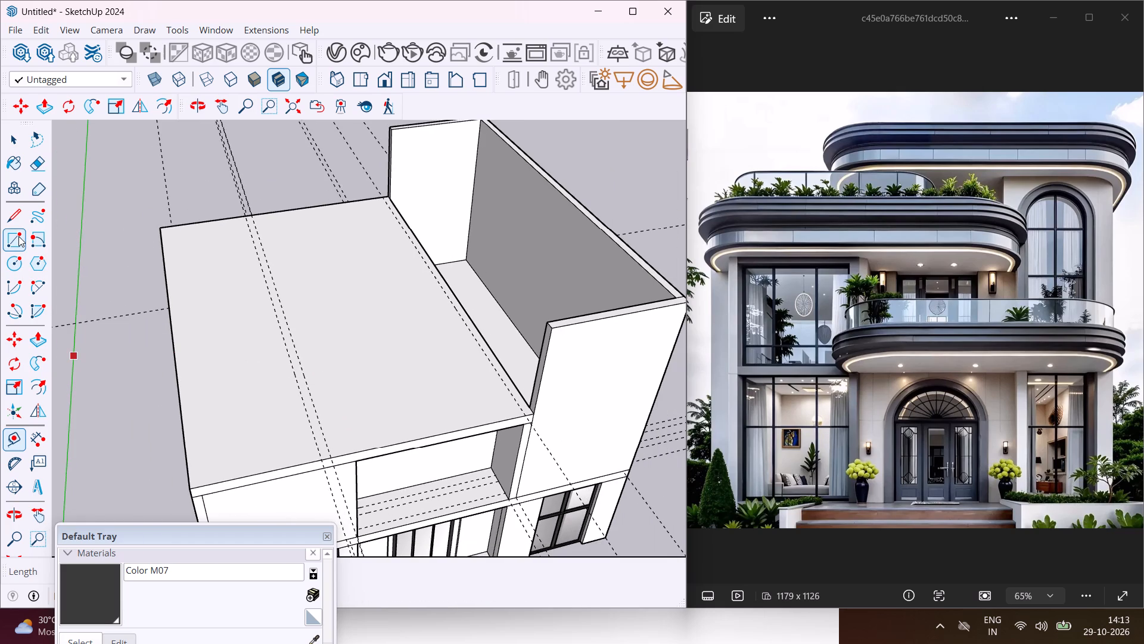
scroll(390, 191, up, 9)
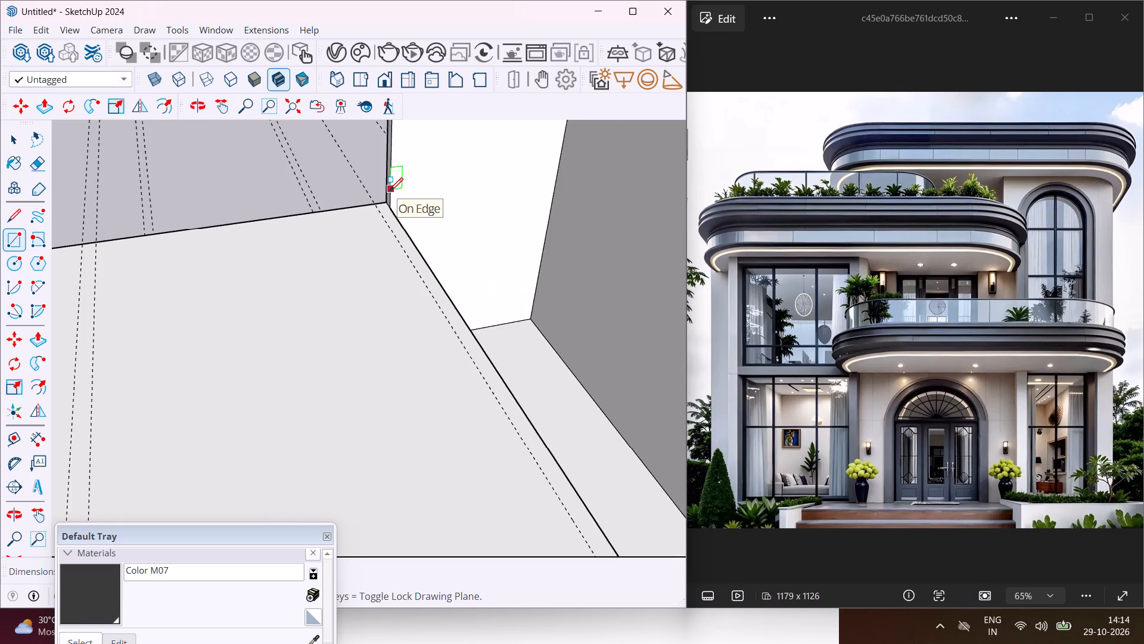
scroll(390, 191, up, 3)
click(381, 212)
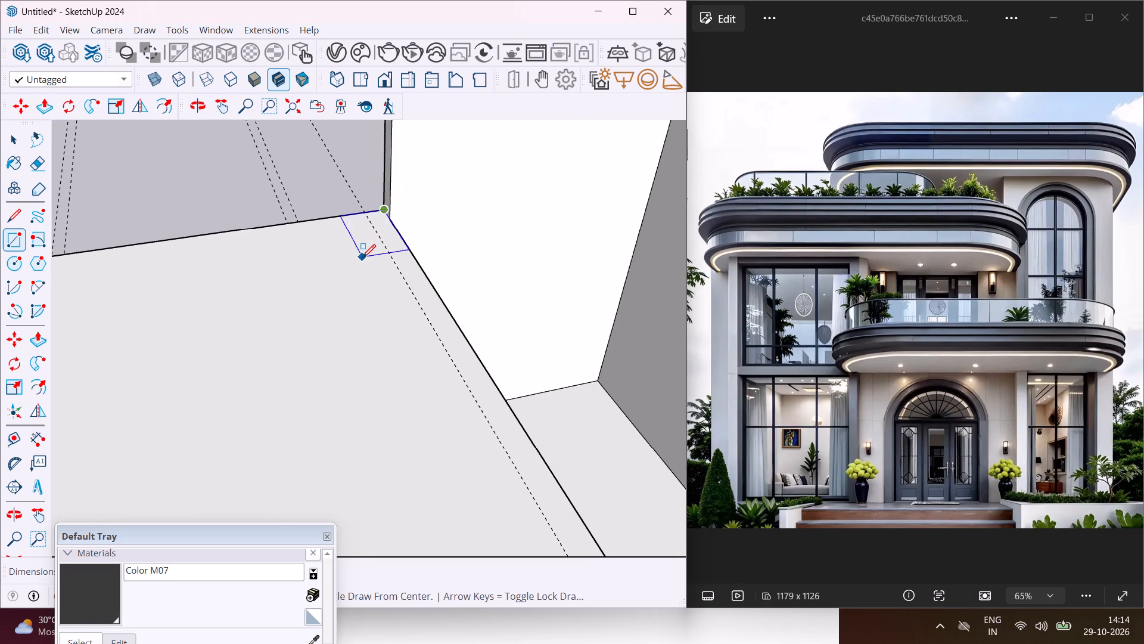
scroll(362, 258, down, 13)
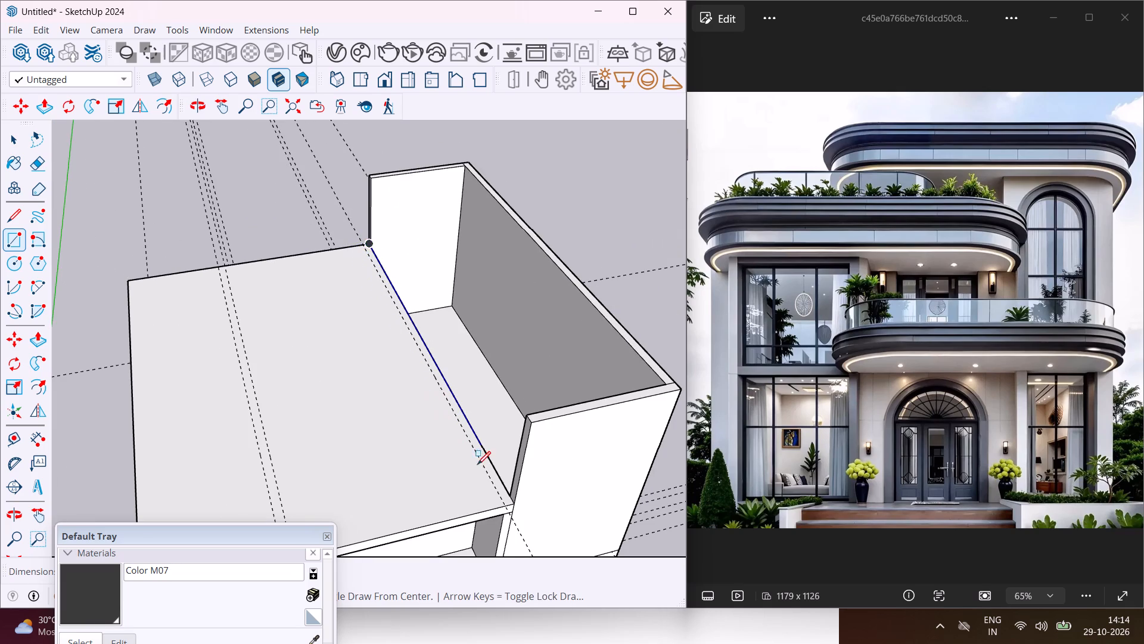
click(505, 510)
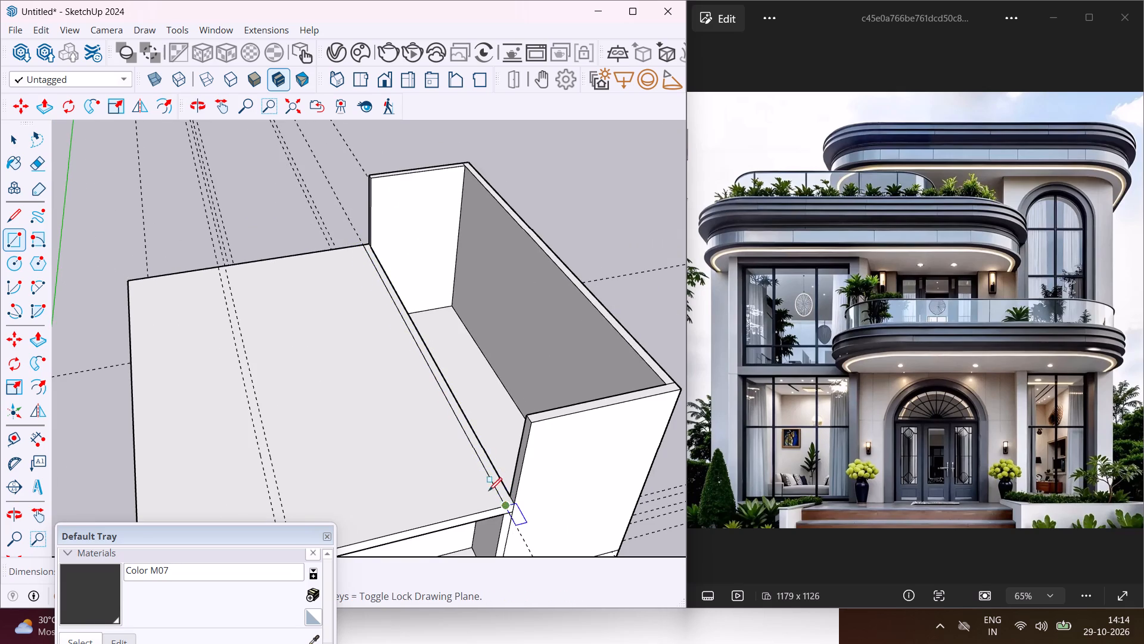
Draw a 9" wide rectangle between the two parallel guides on the roof, from the back edge partway toward the front.
scroll(453, 457, down, 3)
scroll(259, 292, up, 4)
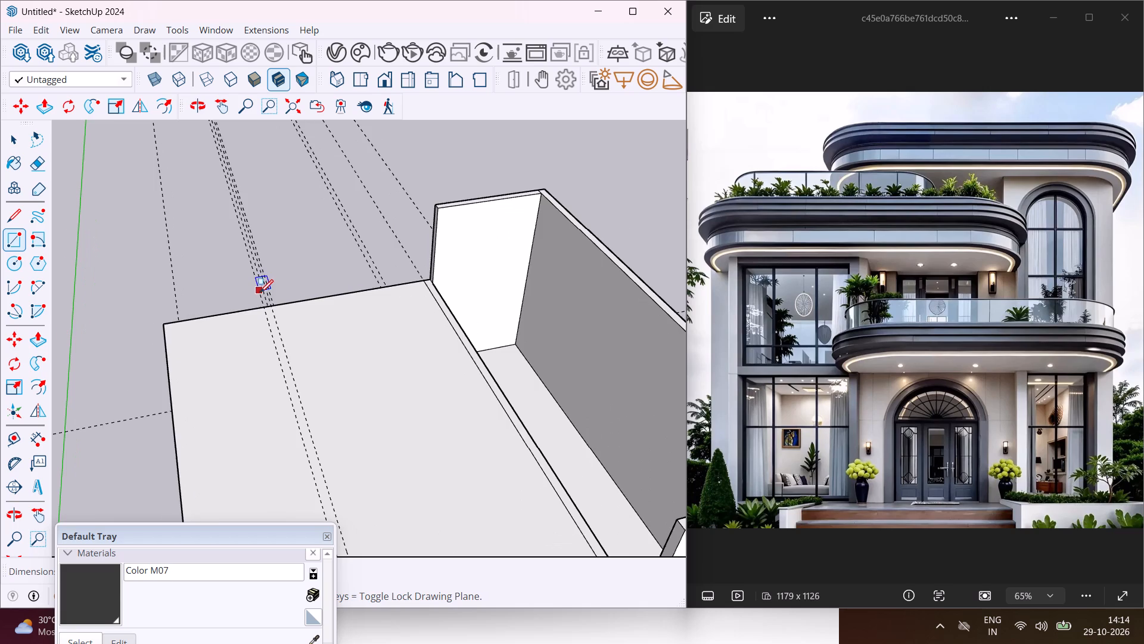
scroll(260, 293, up, 9)
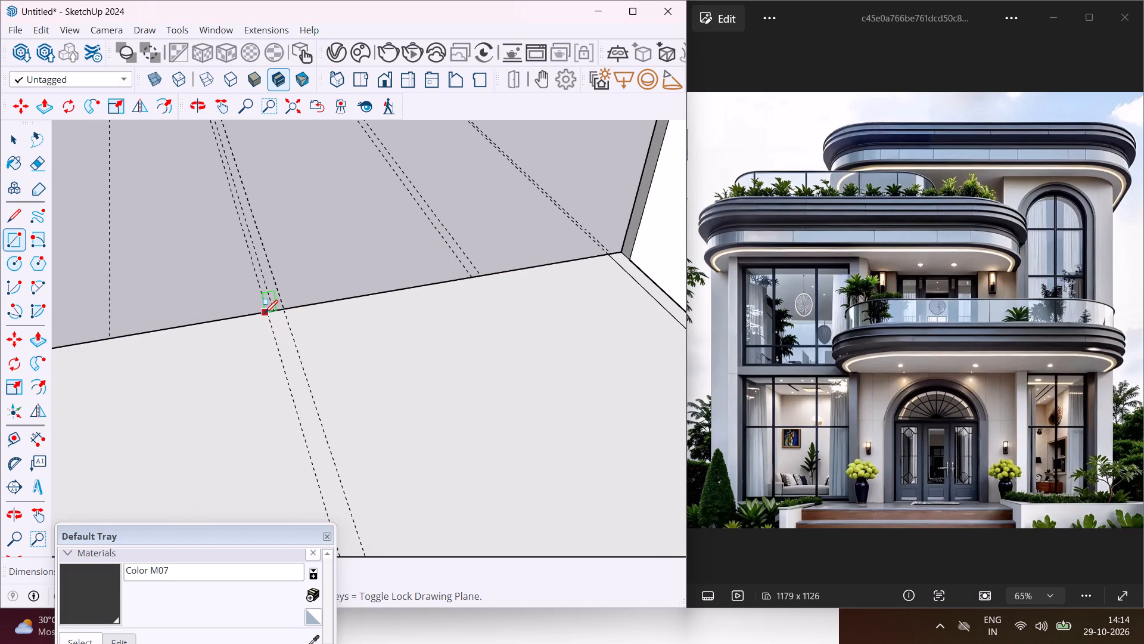
click(269, 314)
scroll(310, 355, down, 5)
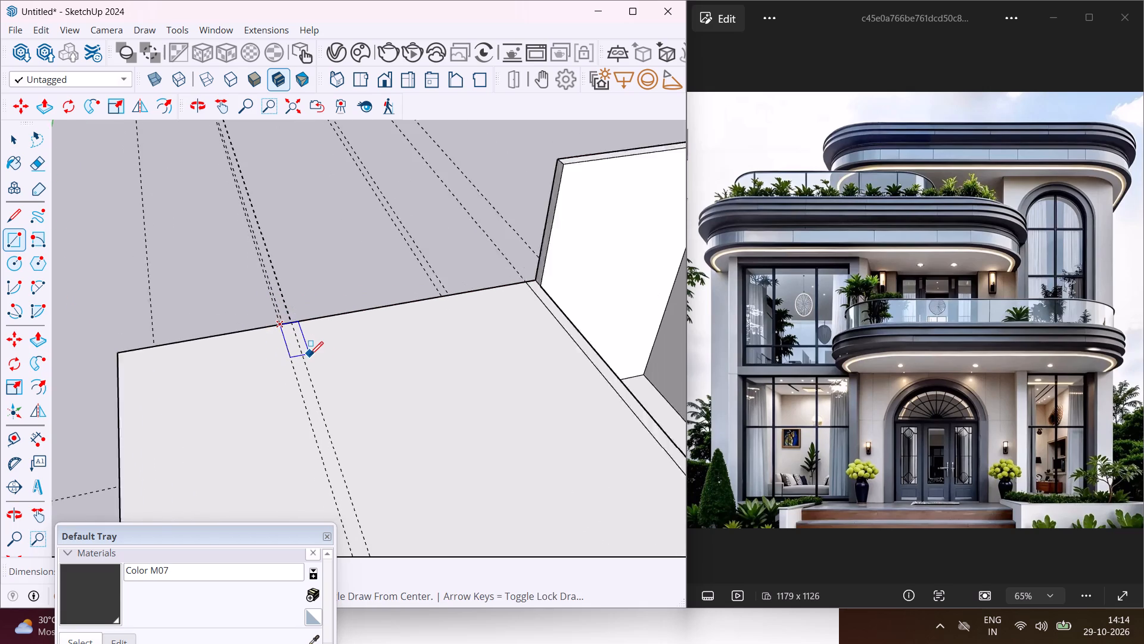
scroll(310, 355, down, 3)
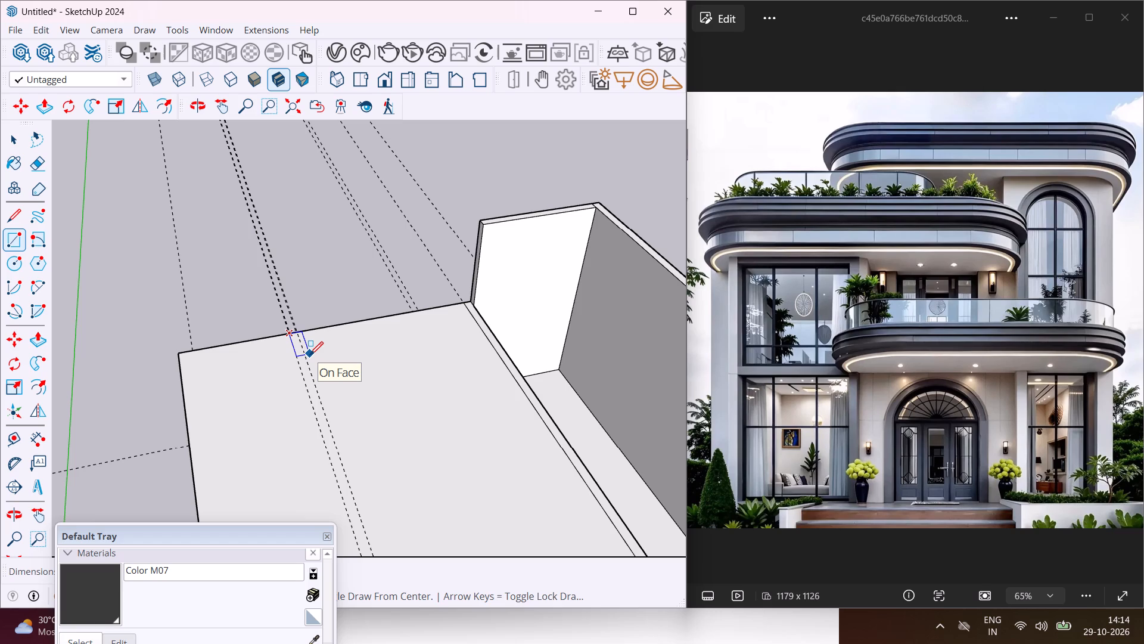
scroll(310, 355, down, 4)
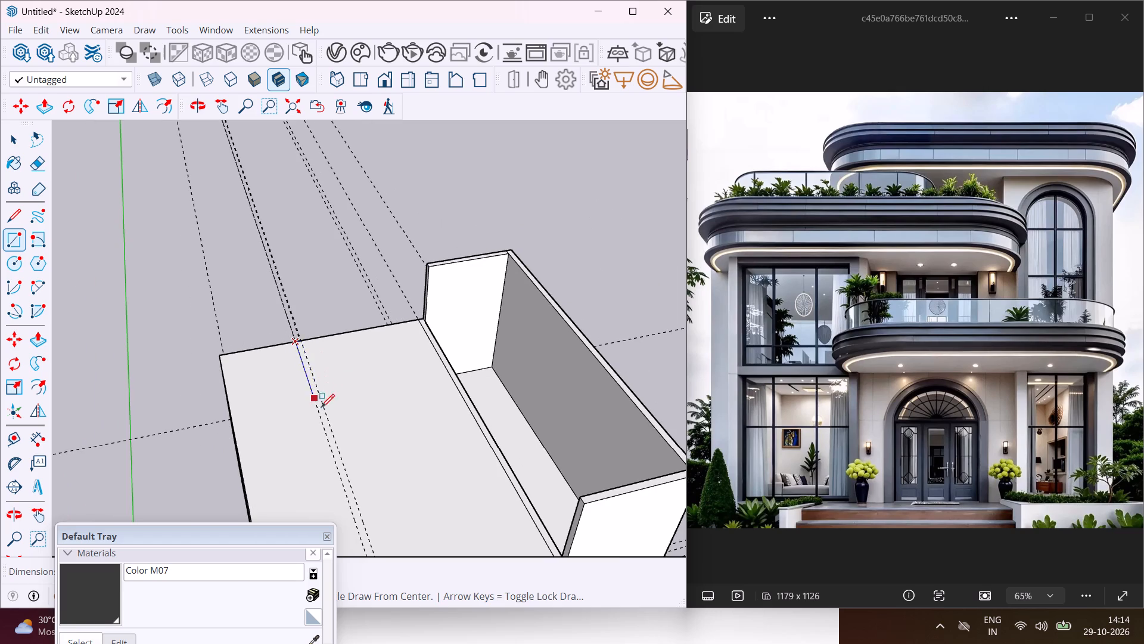
scroll(324, 423, down, 3)
middle_drag(327, 432, 315, 378)
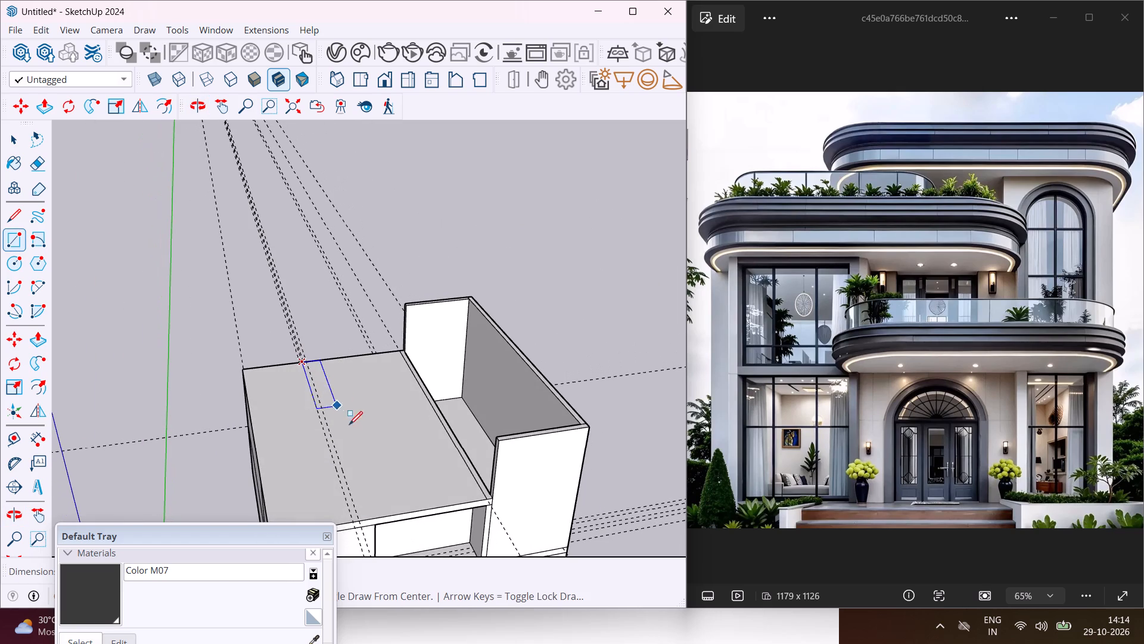
scroll(377, 491, up, 1)
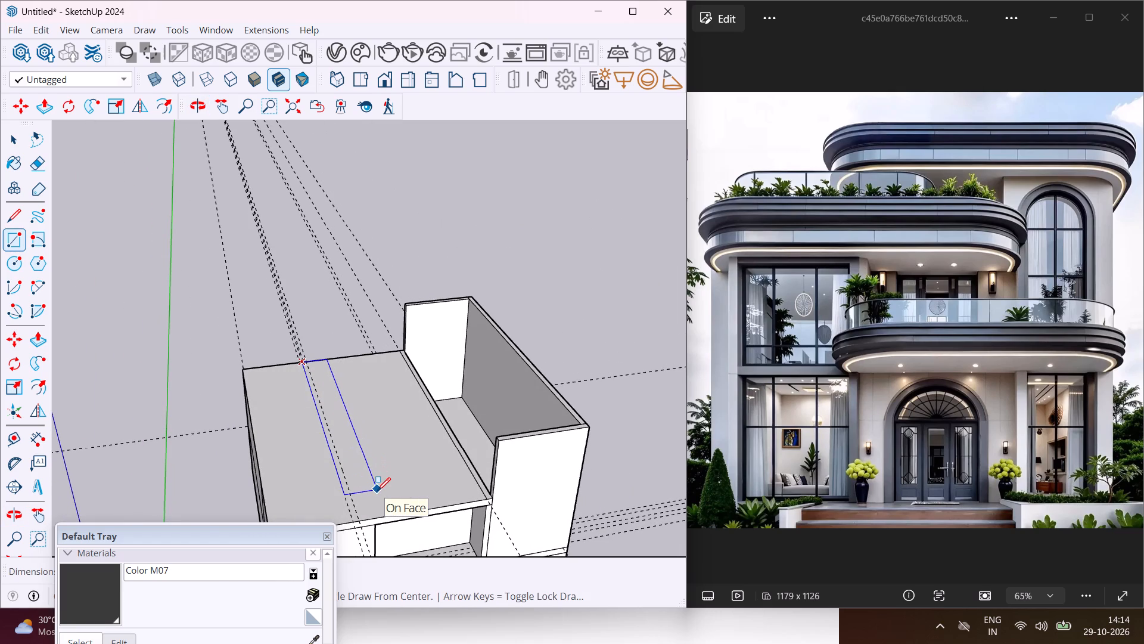
scroll(377, 491, up, 2)
middle_drag(377, 491, 375, 460)
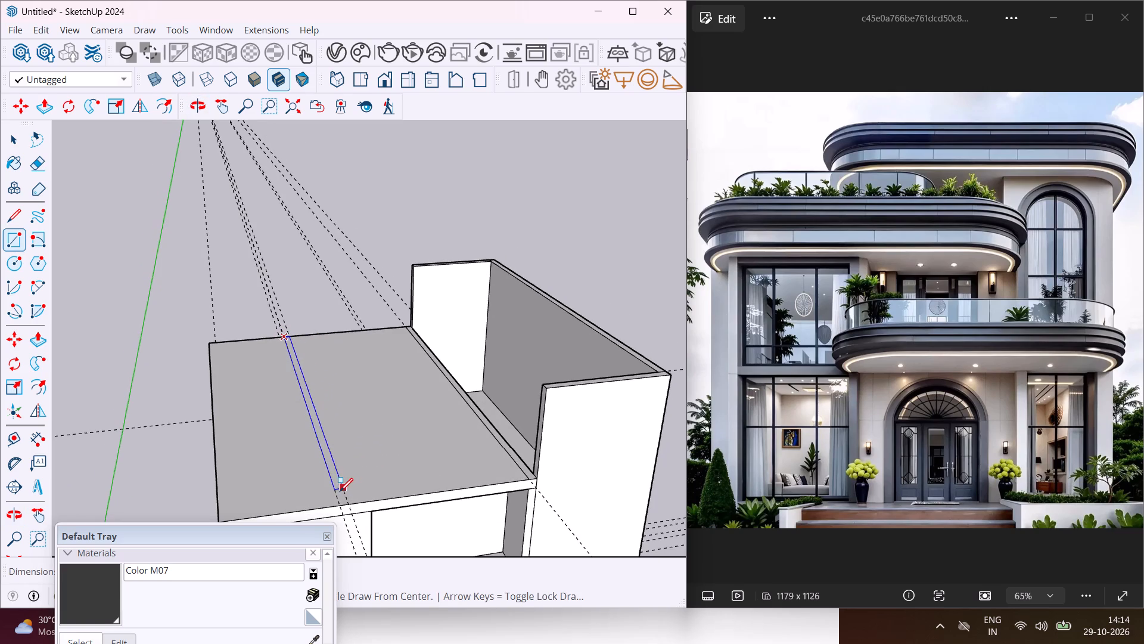
scroll(340, 491, up, 3)
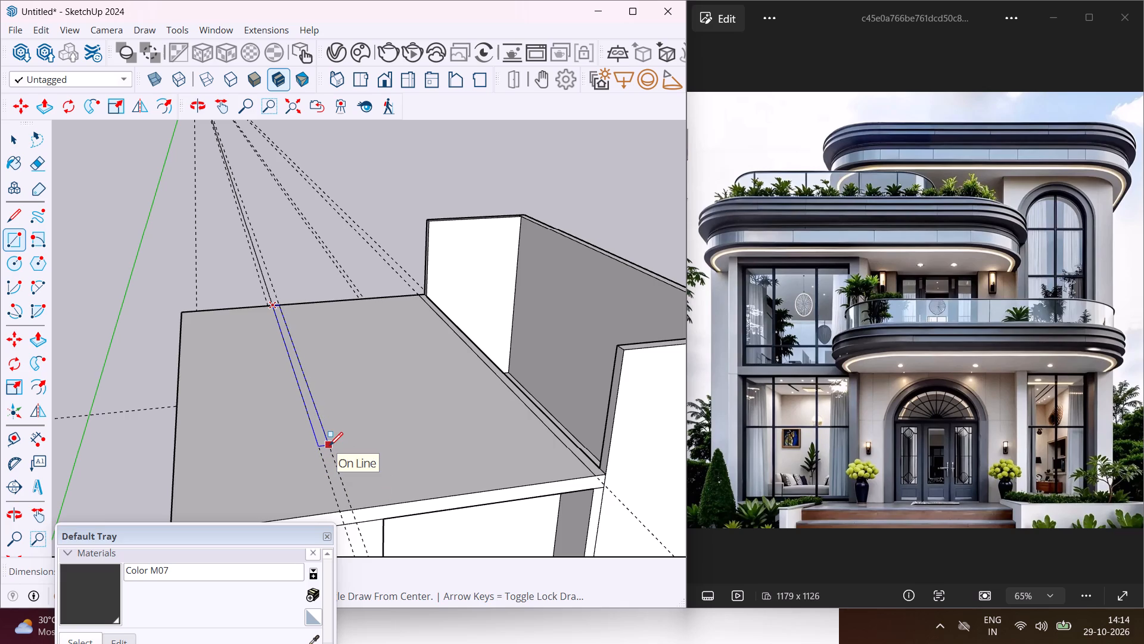
click(317, 419)
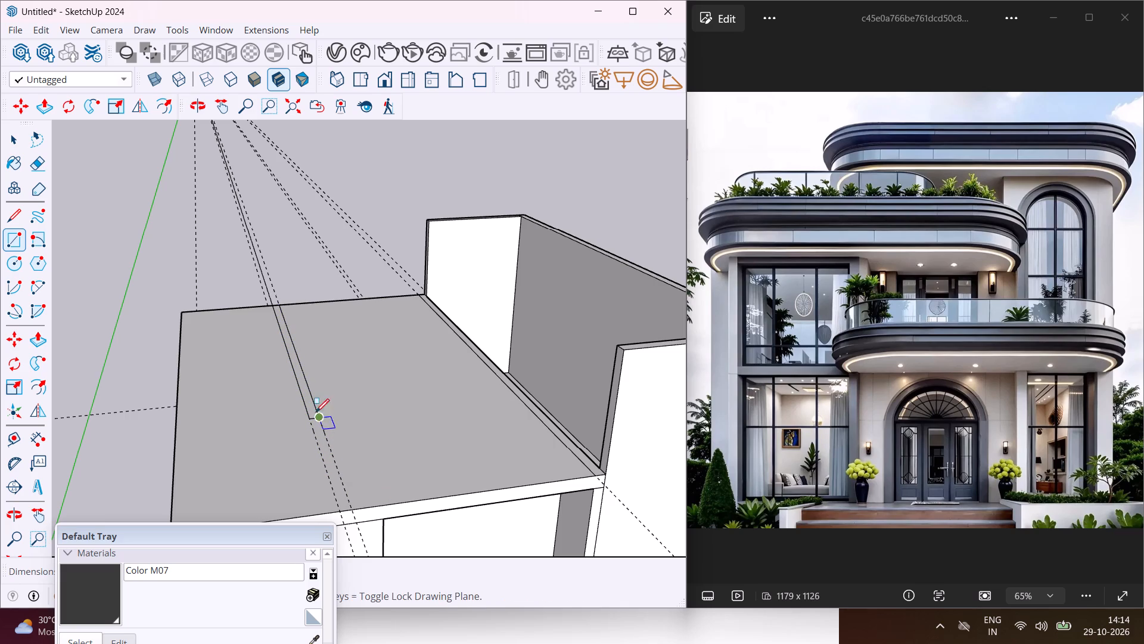
scroll(334, 303, up, 4)
middle_drag(334, 302, 350, 370)
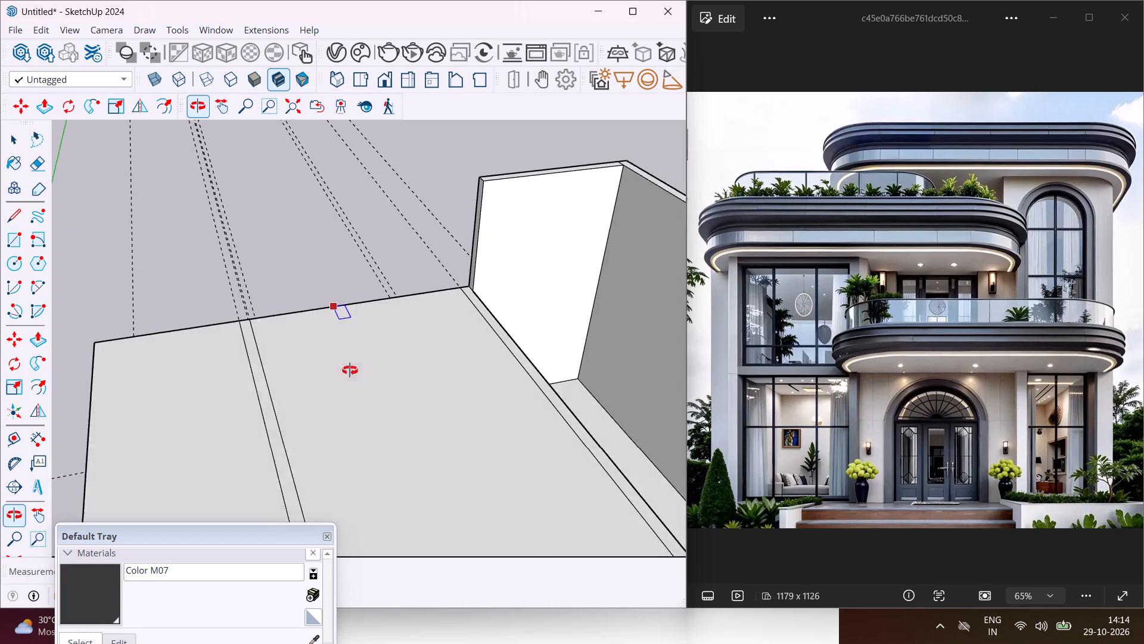
Draw a narrow wall-strip rectangle on the roof between the two existing strips, from the back edge partway toward the front.
middle_drag(350, 370, 355, 387)
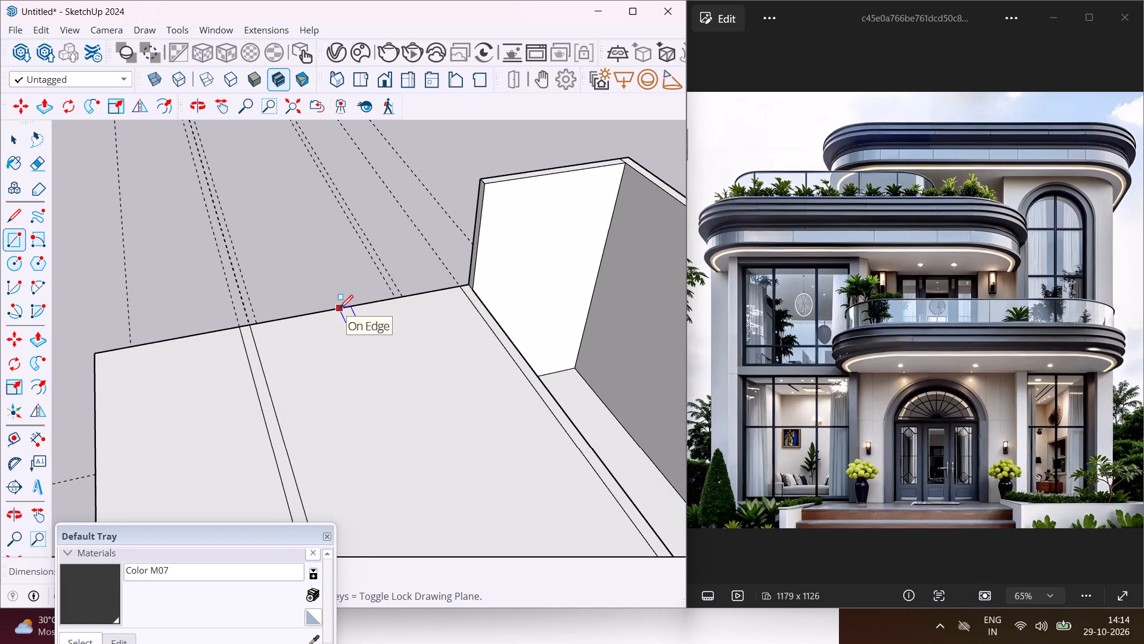
click(340, 308)
scroll(372, 346, down, 7)
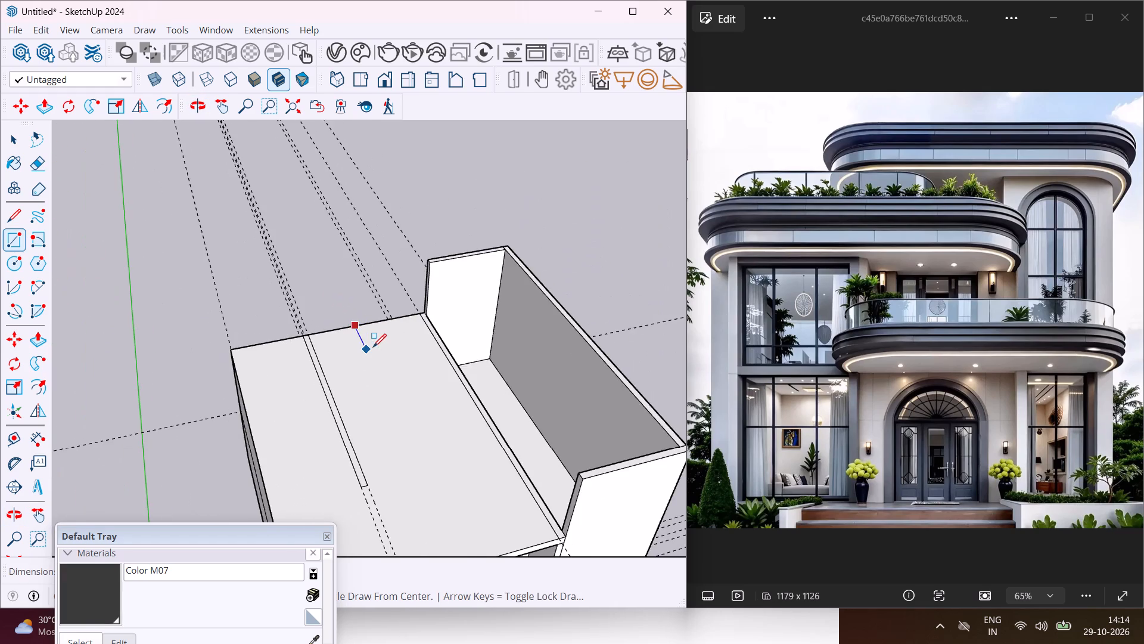
scroll(373, 347, down, 5)
scroll(422, 434, up, 4)
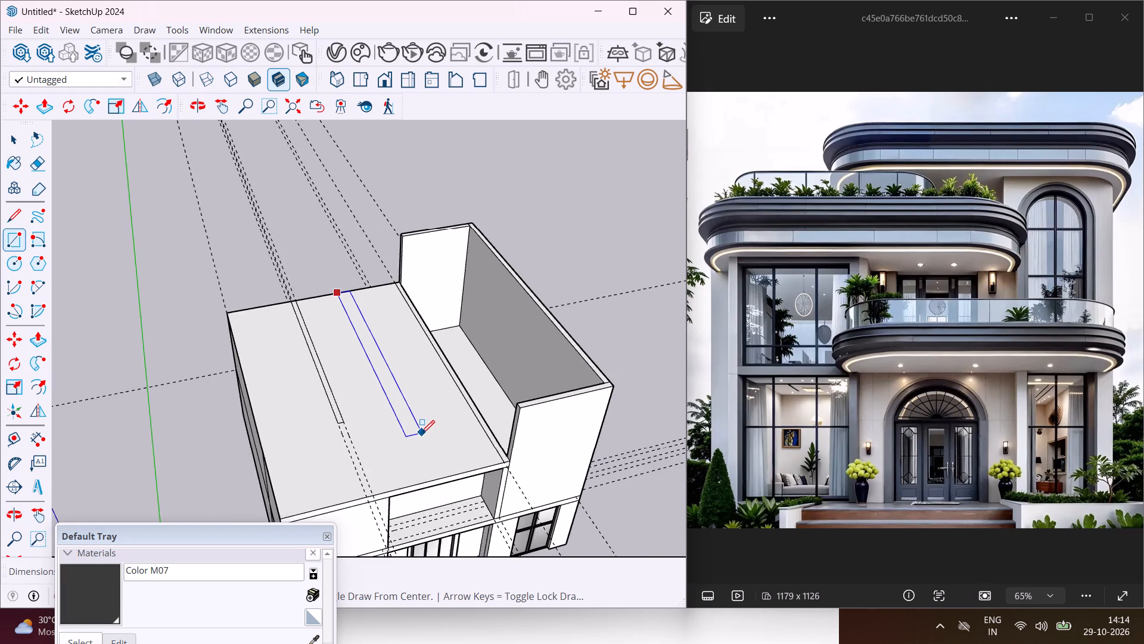
scroll(418, 432, up, 9)
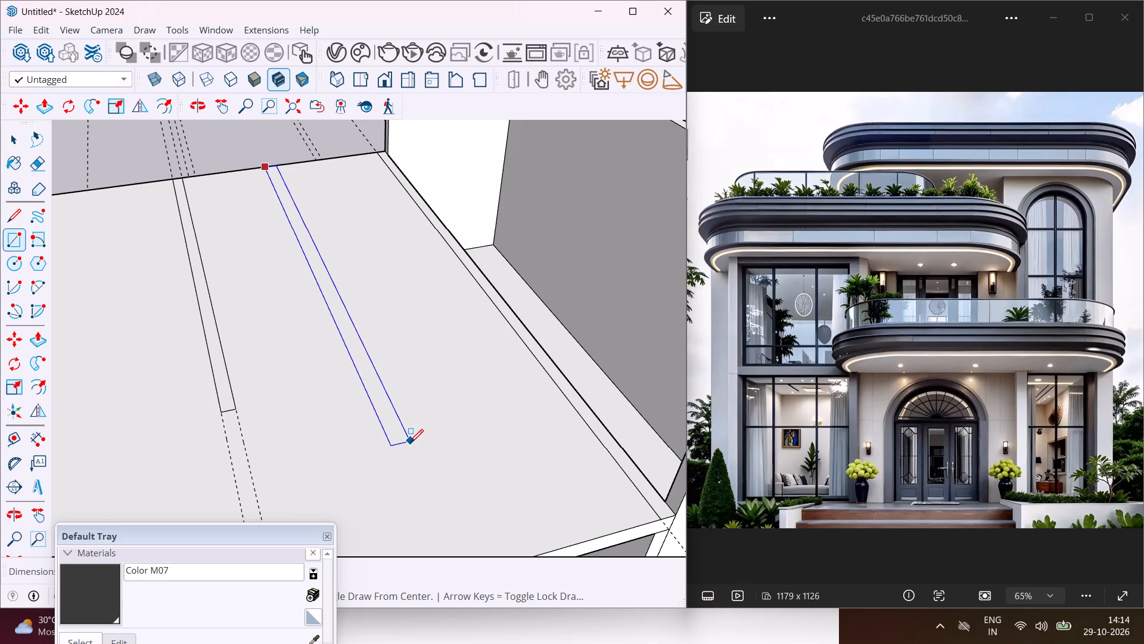
scroll(410, 443, down, 2)
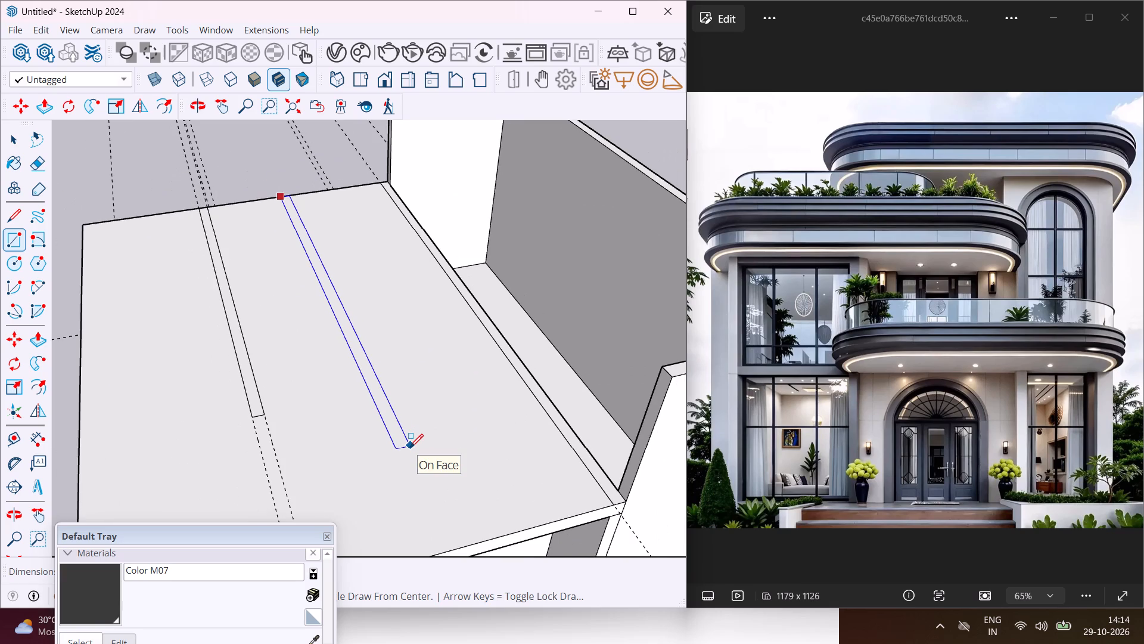
scroll(410, 447, down, 6)
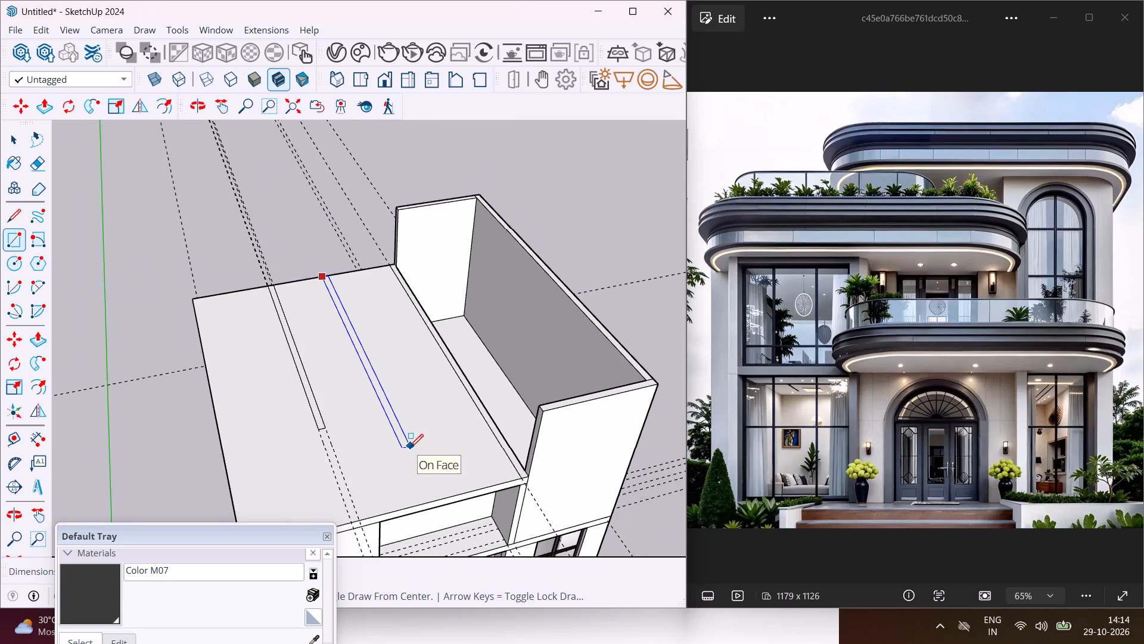
scroll(410, 447, down, 3)
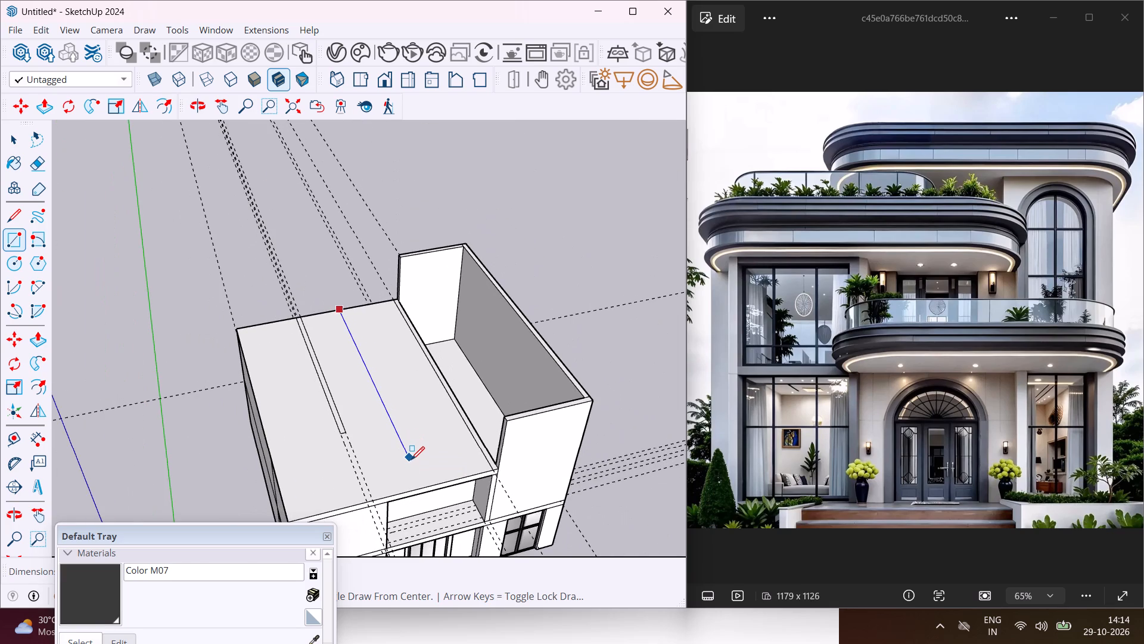
scroll(420, 454, up, 3)
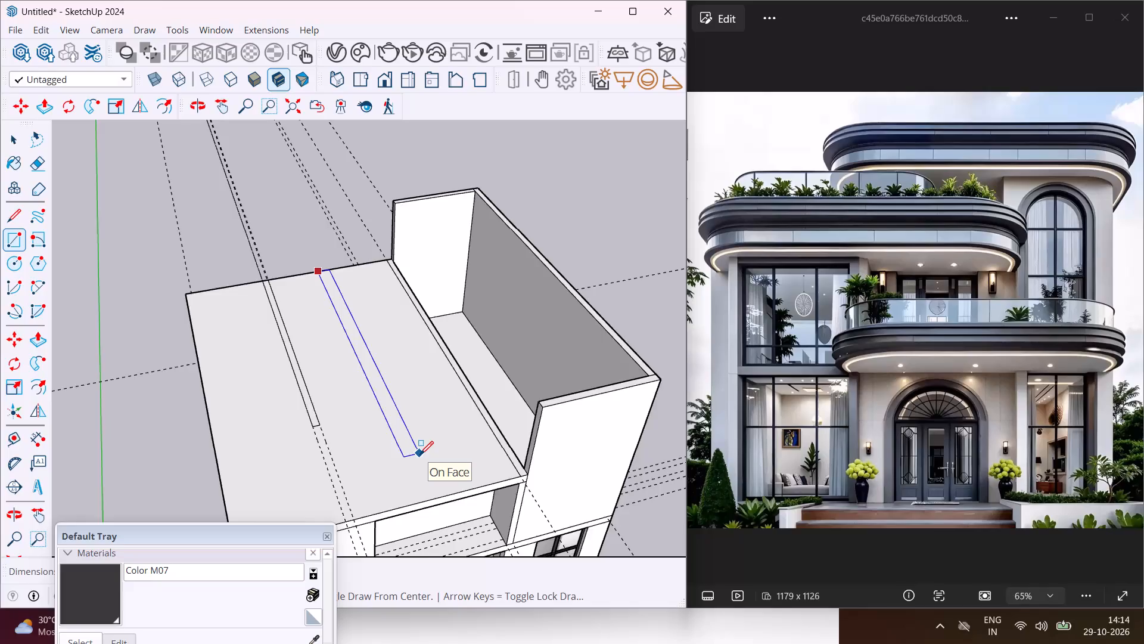
scroll(420, 454, up, 3)
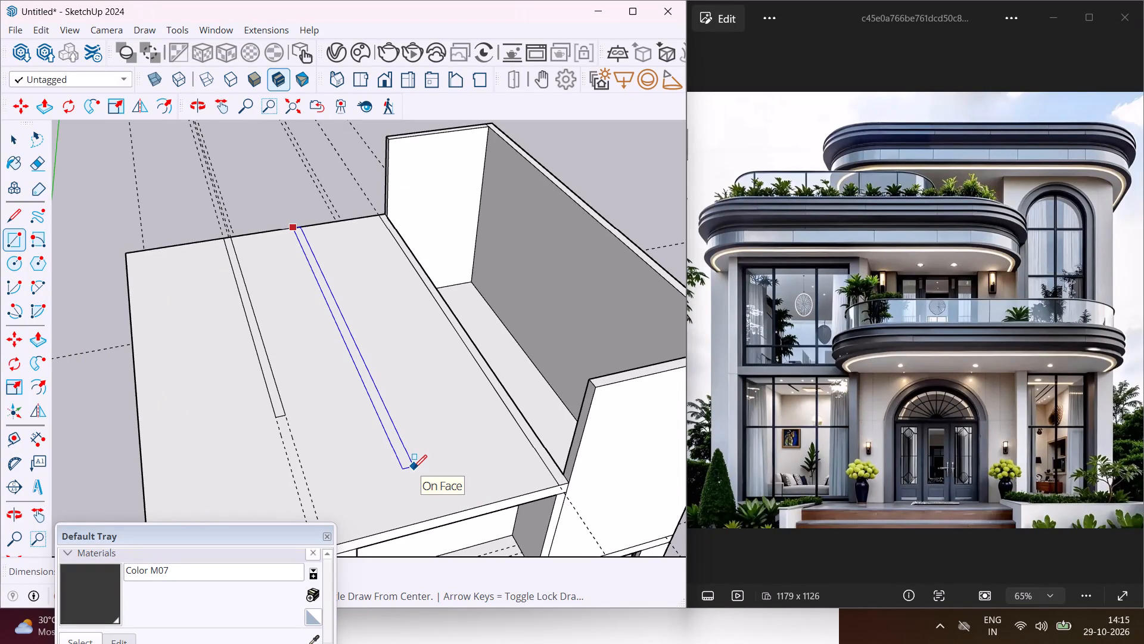
click(414, 468)
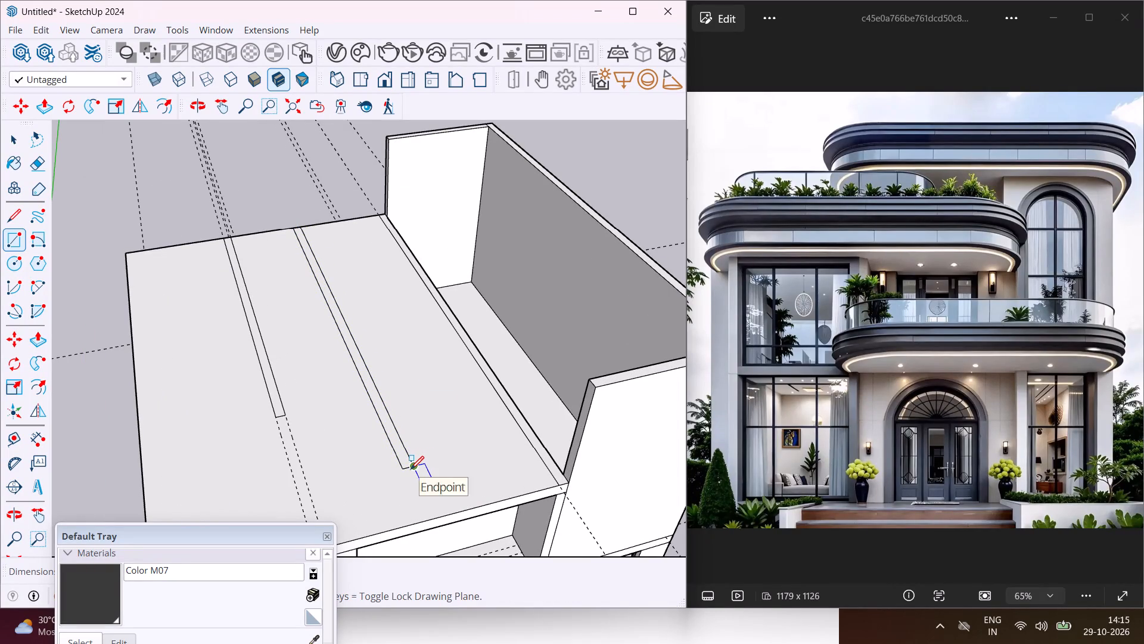
key(Escape)
key(space)
Push/Pull the roof strip beside the right room up to the top of that room's walls.
scroll(539, 459, up, 4)
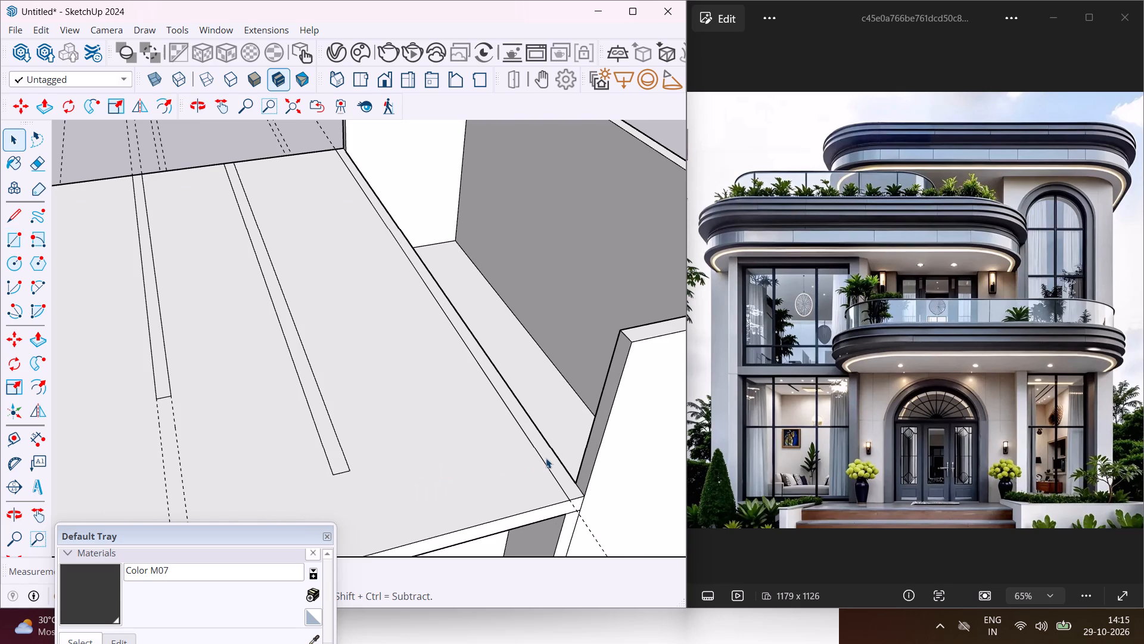
click(547, 458)
key(p)
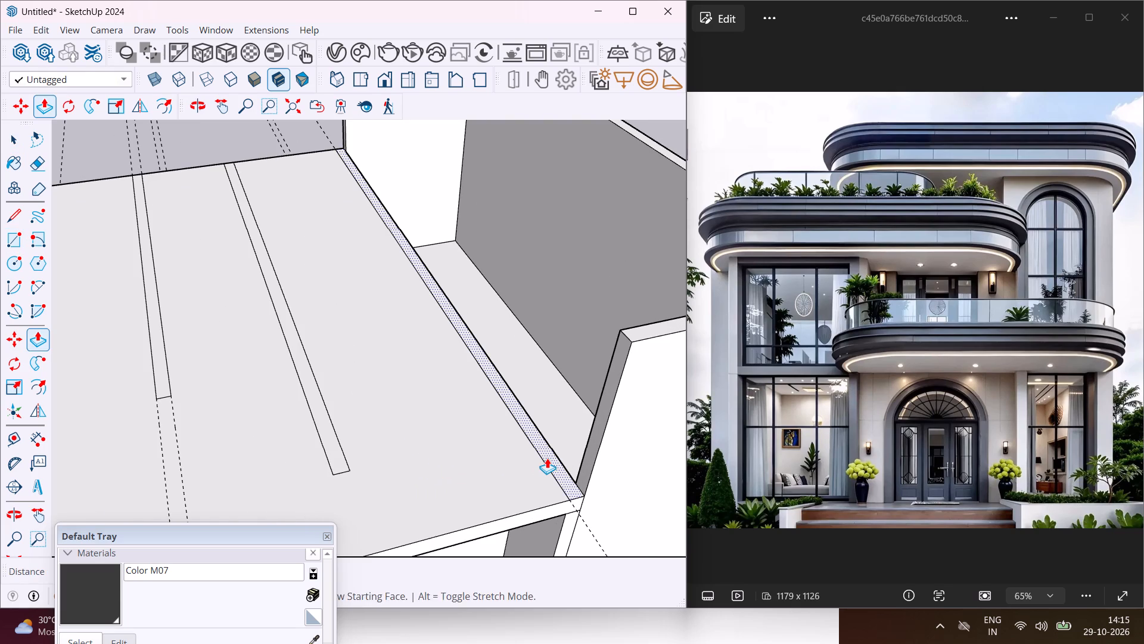
click(547, 458)
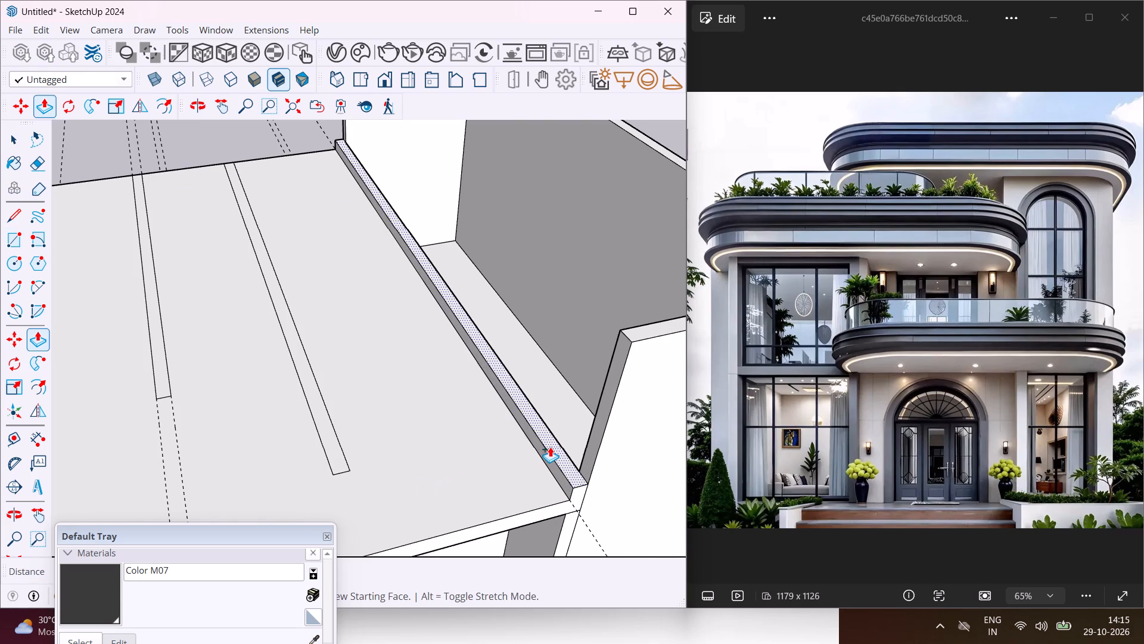
scroll(593, 413, down, 4)
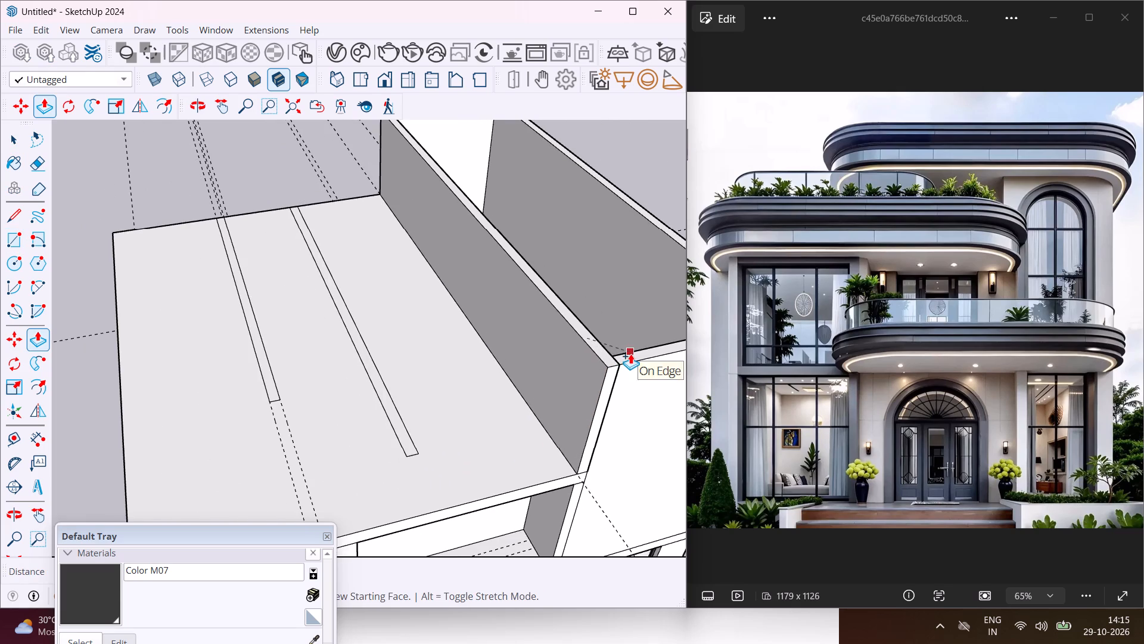
click(630, 354)
Push/Pull the middle roof strip up to the same height as the right room's walls.
scroll(400, 425, up, 4)
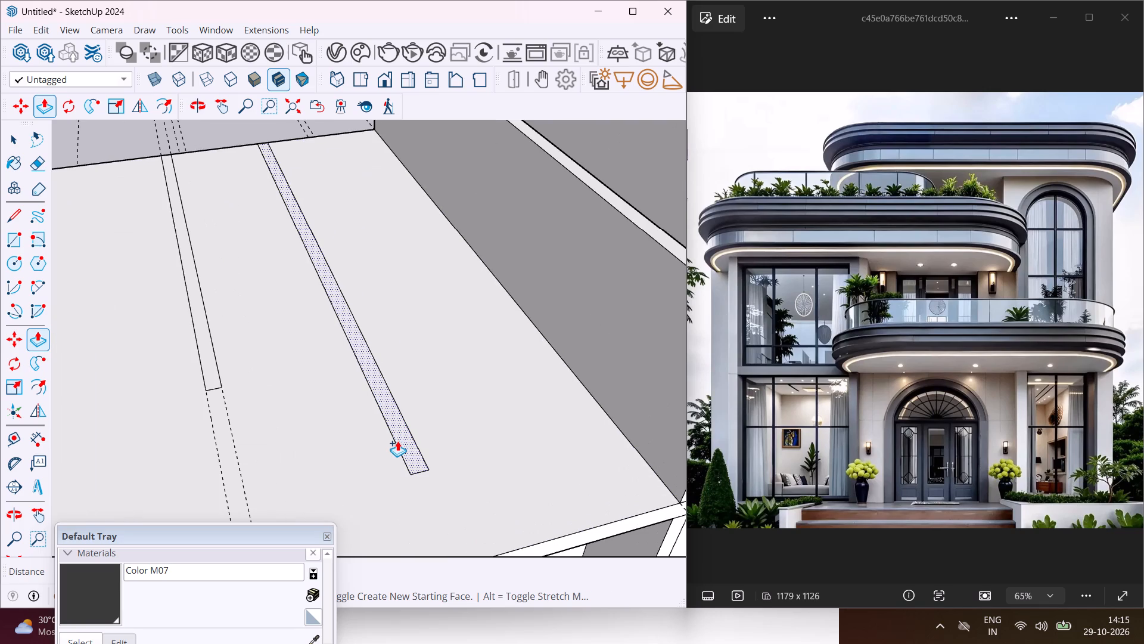
click(406, 442)
scroll(408, 432, down, 7)
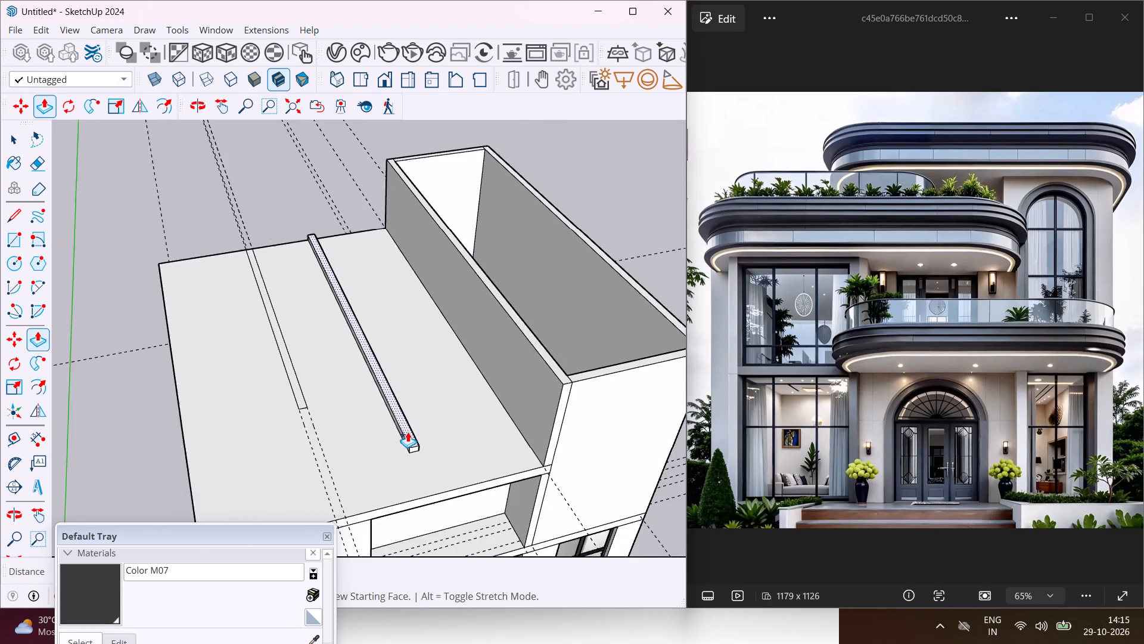
scroll(408, 432, down, 2)
click(552, 385)
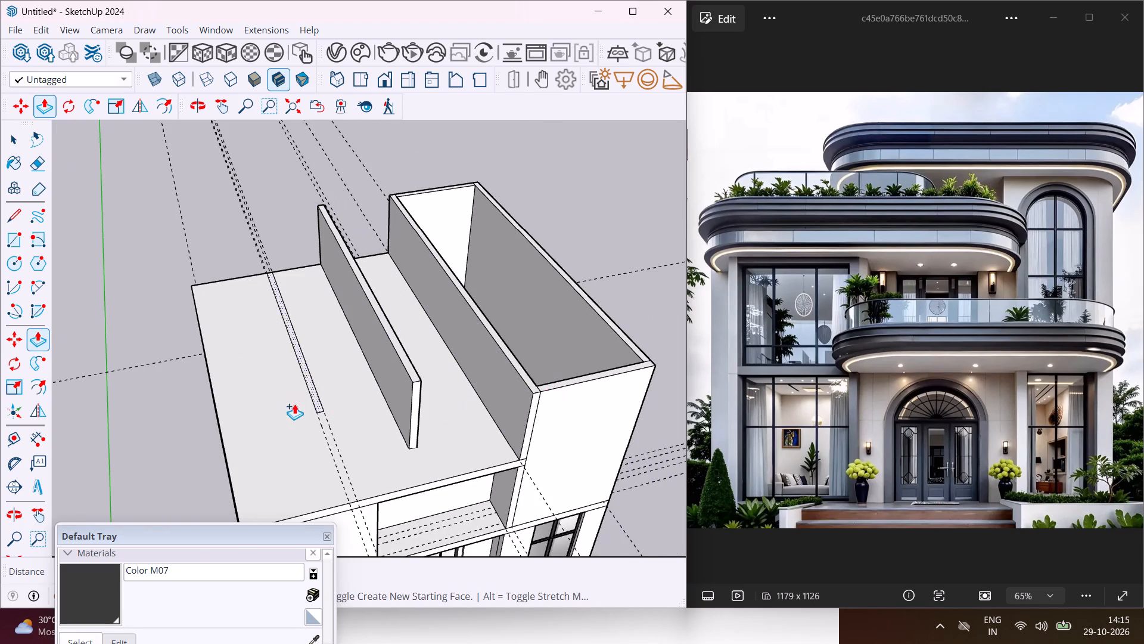
Push/Pull the remaining roof strip between the guides up to the height of the adjacent walls.
scroll(314, 389, up, 7)
click(314, 401)
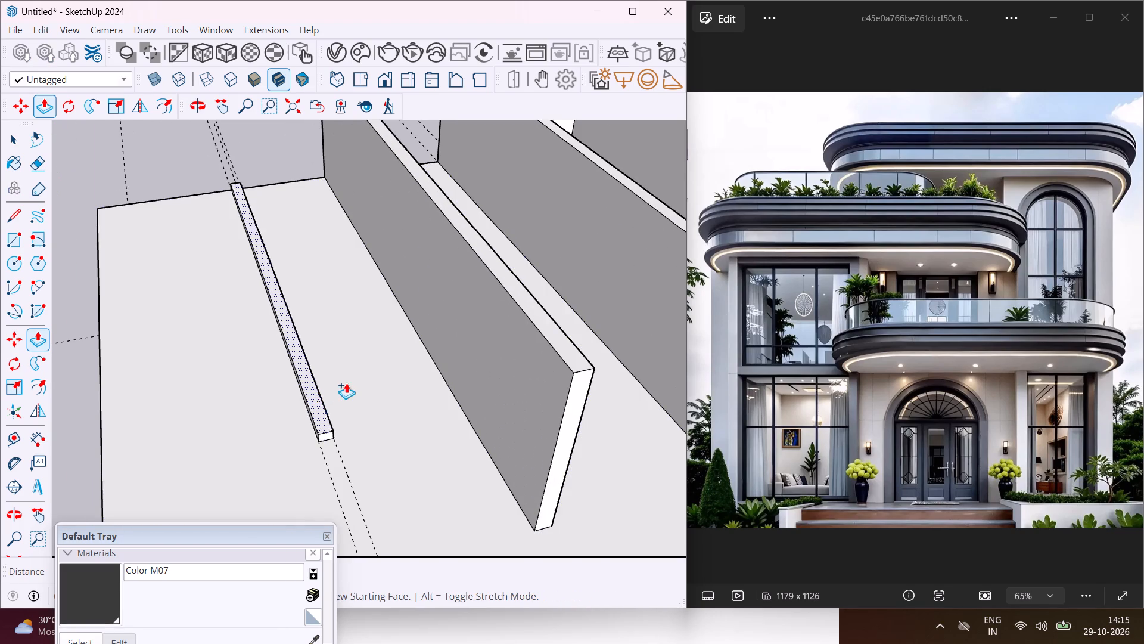
scroll(346, 383, down, 4)
click(461, 348)
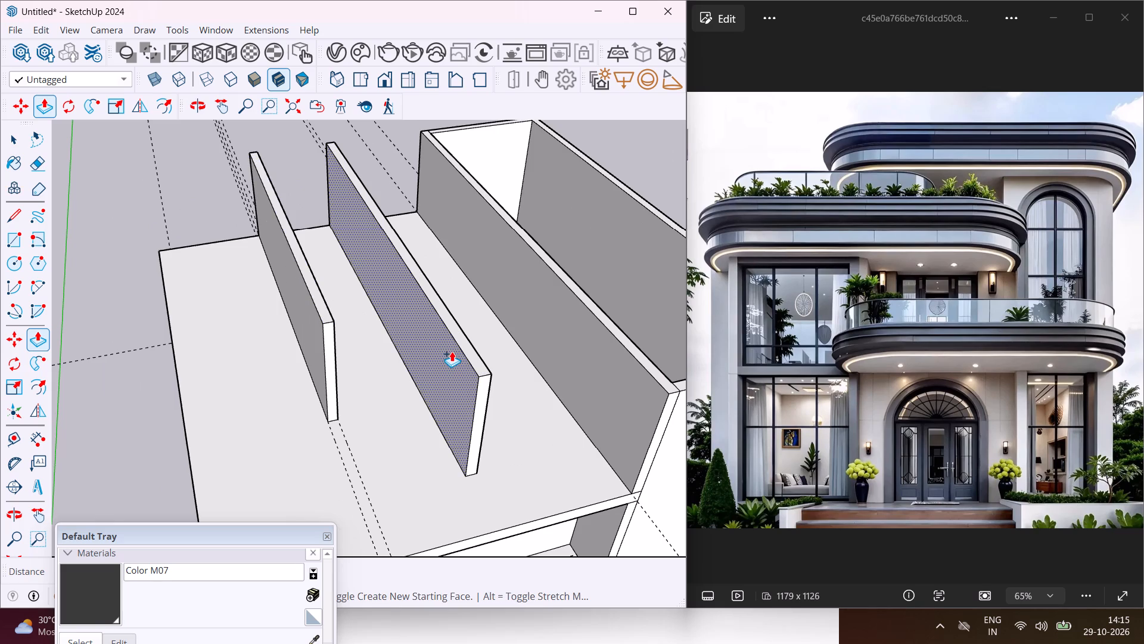
key(Escape)
key(space)
Erase the horizontal edge dividing the two floors on the rear part of the house's left side wall.
scroll(446, 359, down, 10)
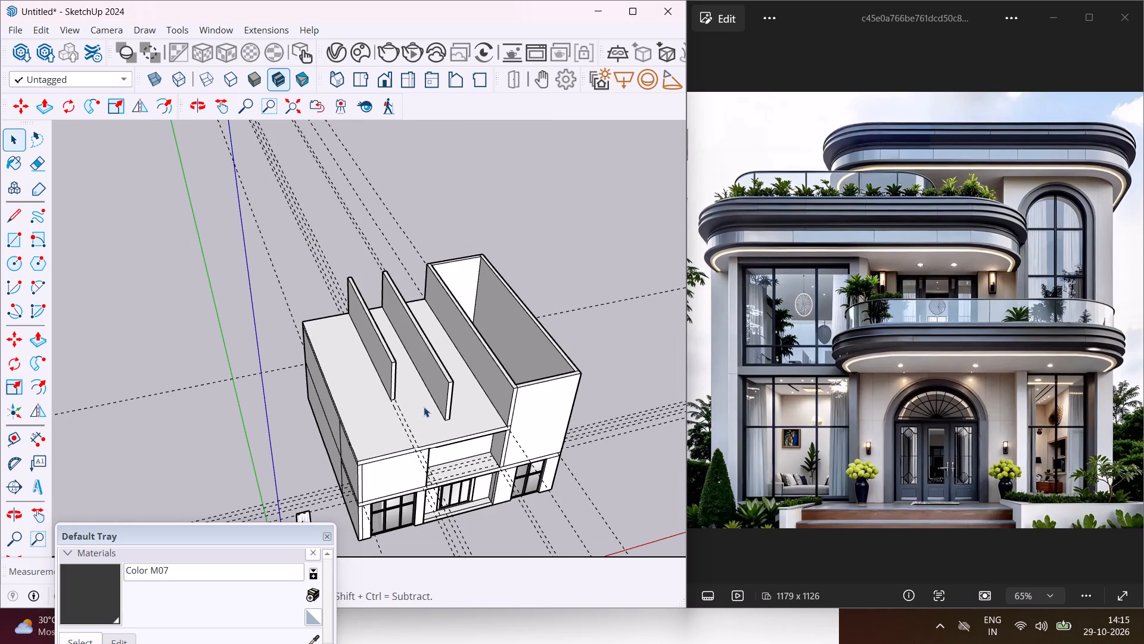
scroll(320, 444, down, 1)
middle_drag(320, 444, 519, 391)
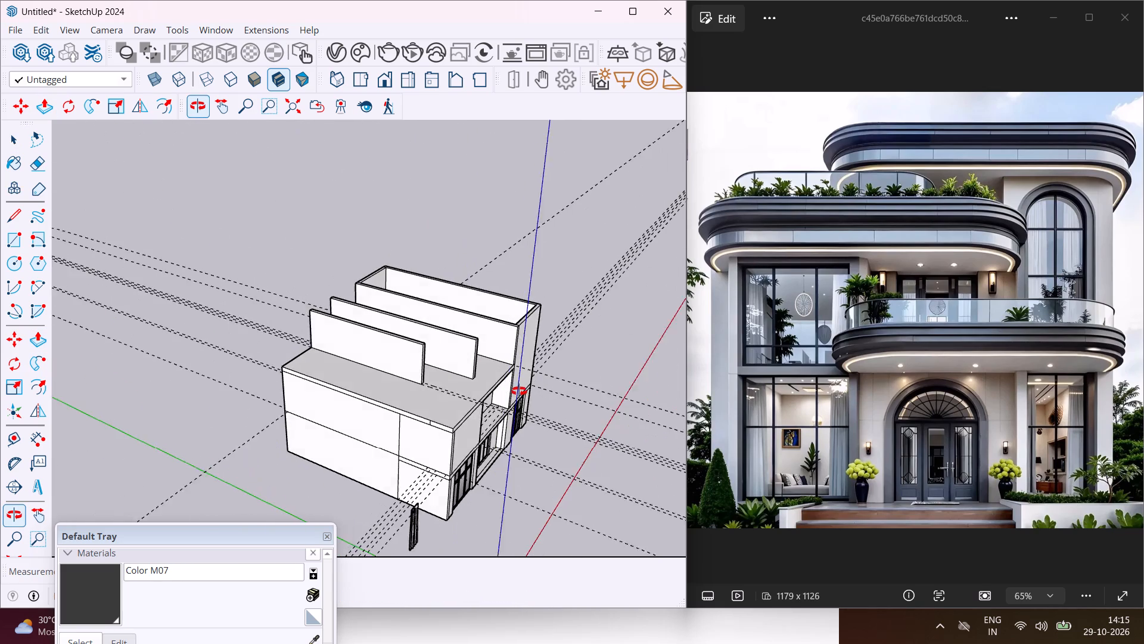
middle_drag(519, 391, 521, 391)
scroll(343, 460, up, 4)
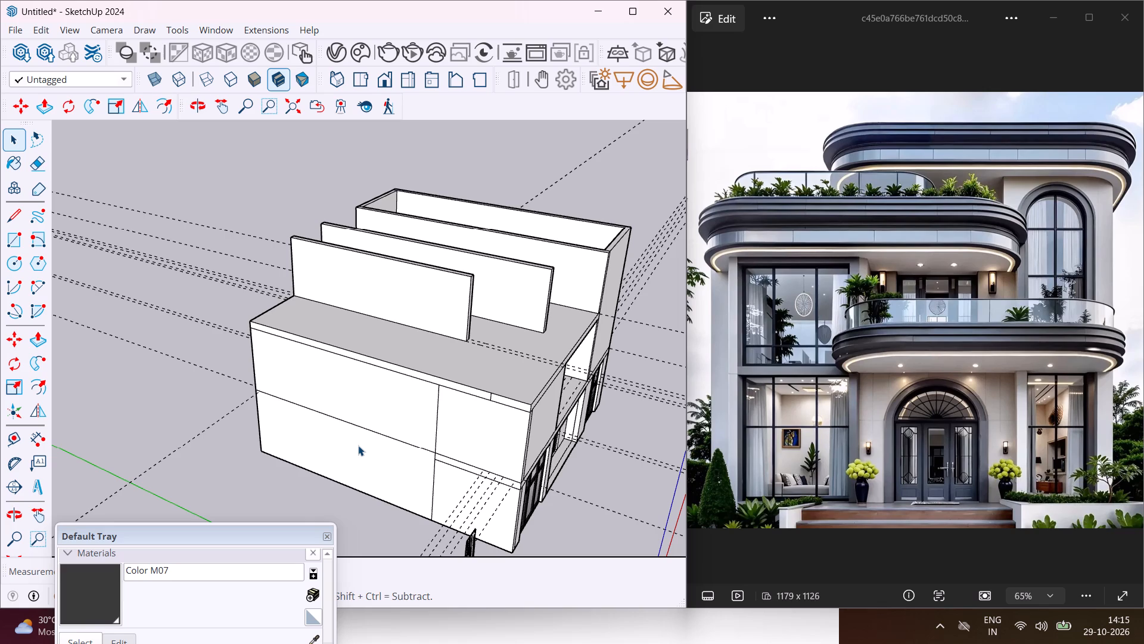
key(e)
scroll(383, 434, up, 4)
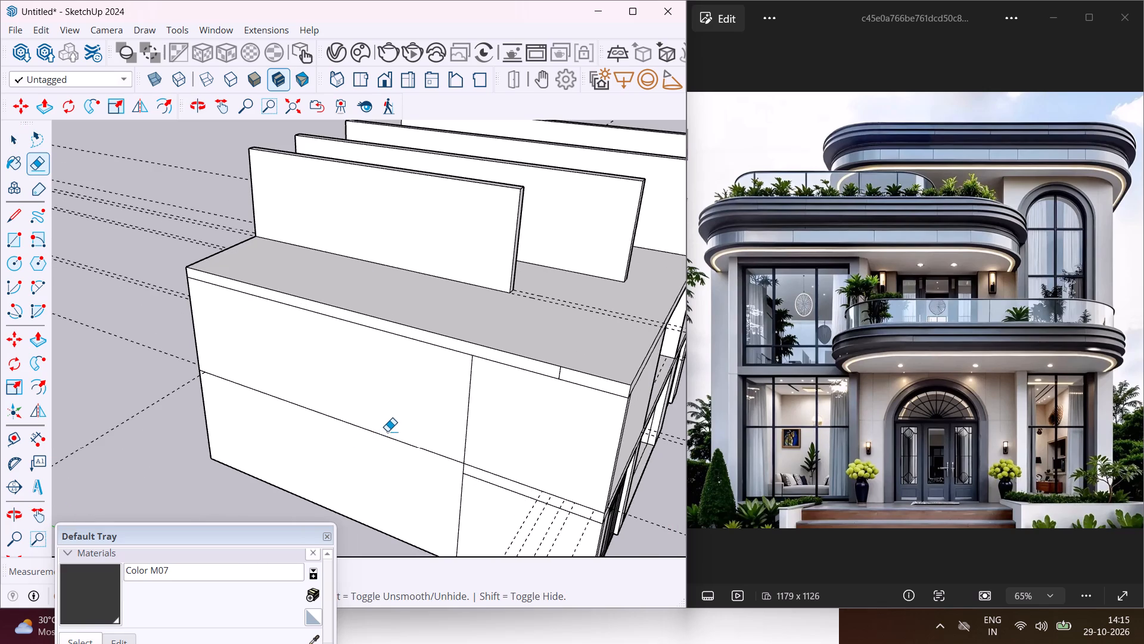
click(388, 436)
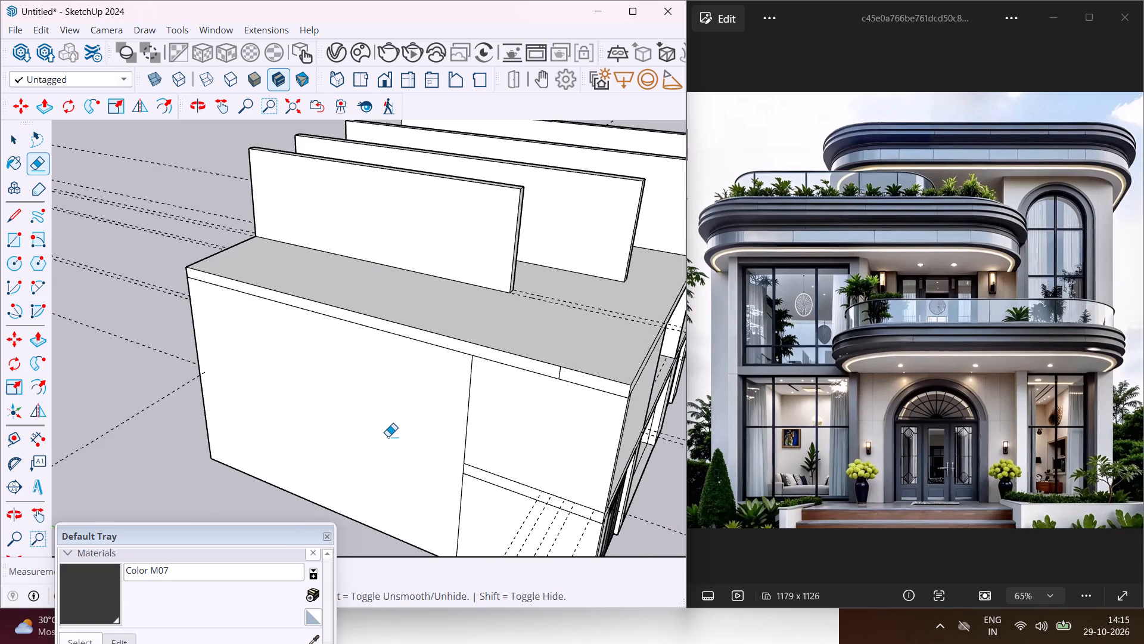
key(Escape)
key(space)
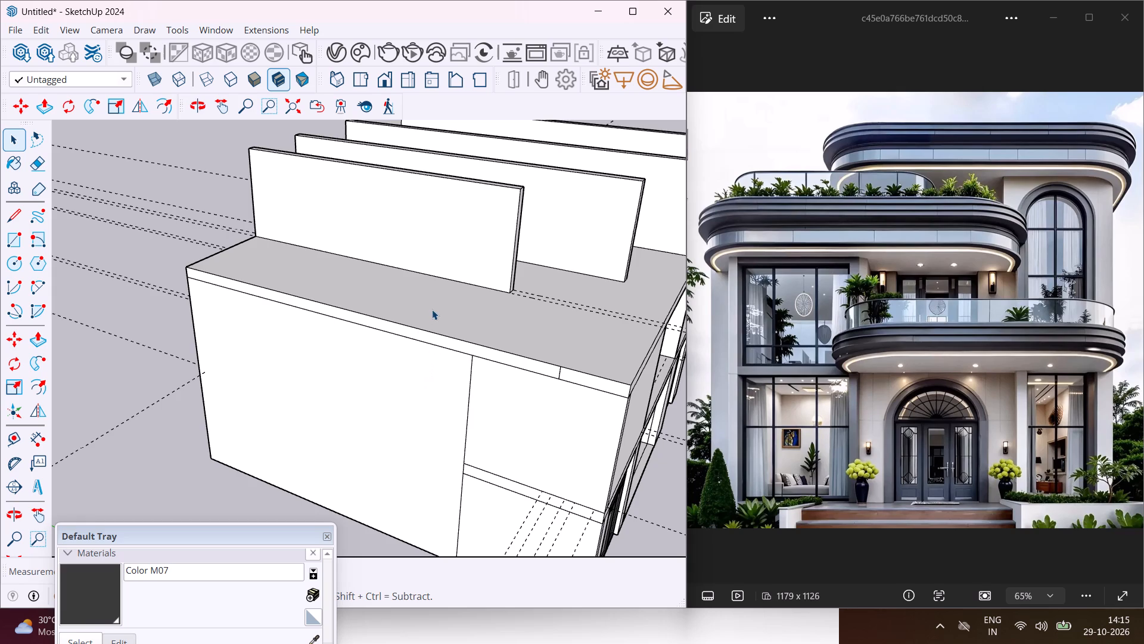
Push/Pull the rear part of the left side wall outward by a short freehand distance.
click(432, 366)
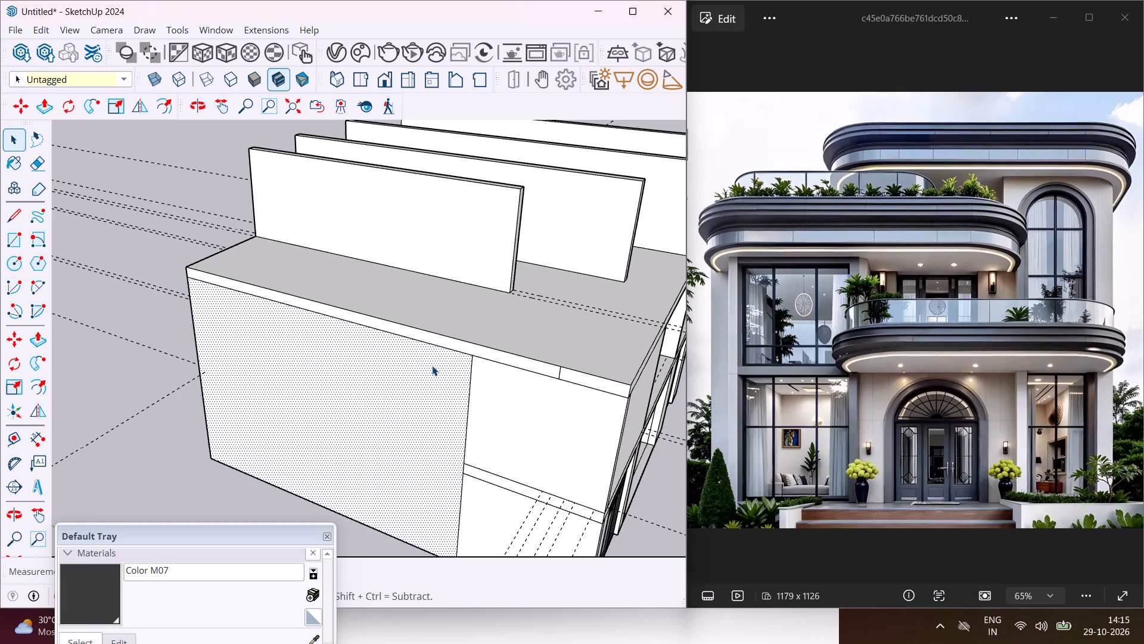
key(p)
click(432, 366)
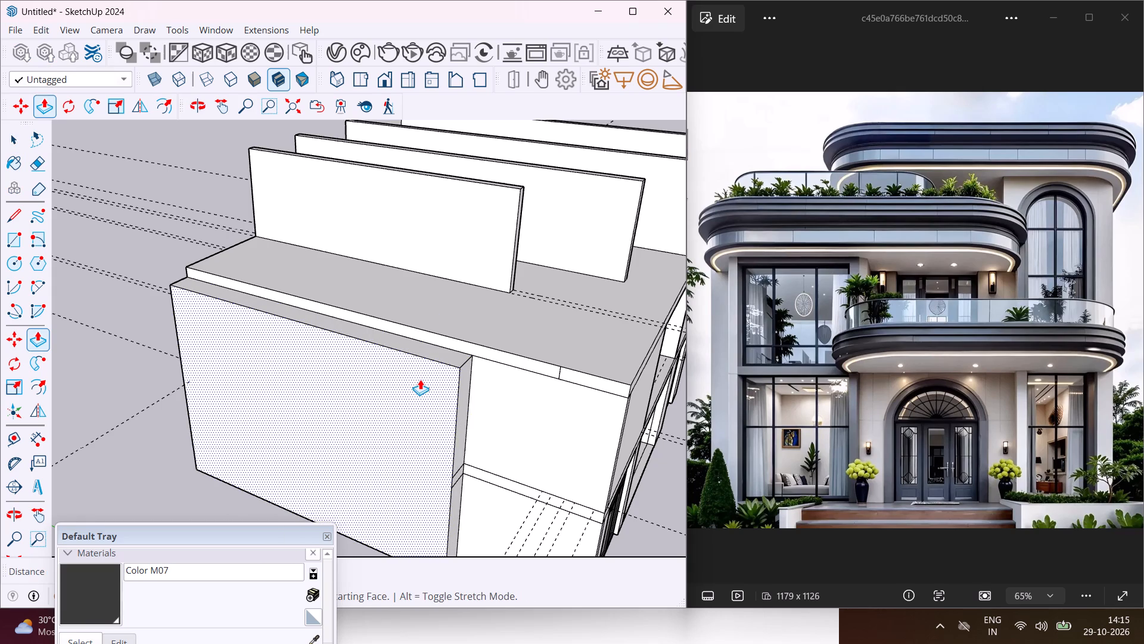
click(415, 382)
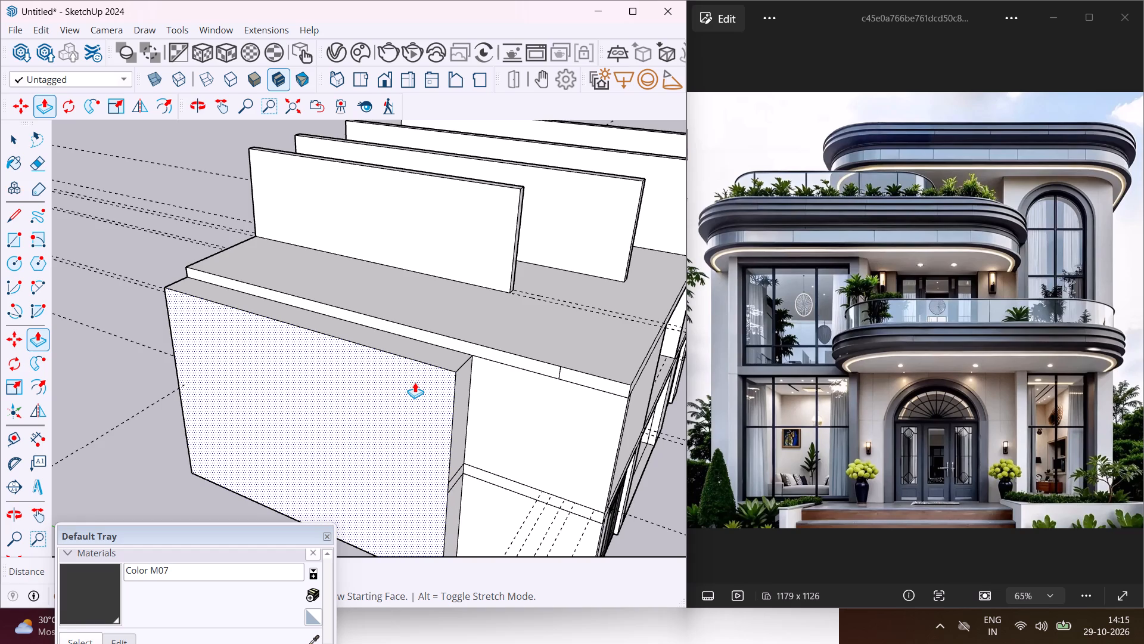
scroll(433, 338, up, 3)
key(Escape)
scroll(436, 338, up, 4)
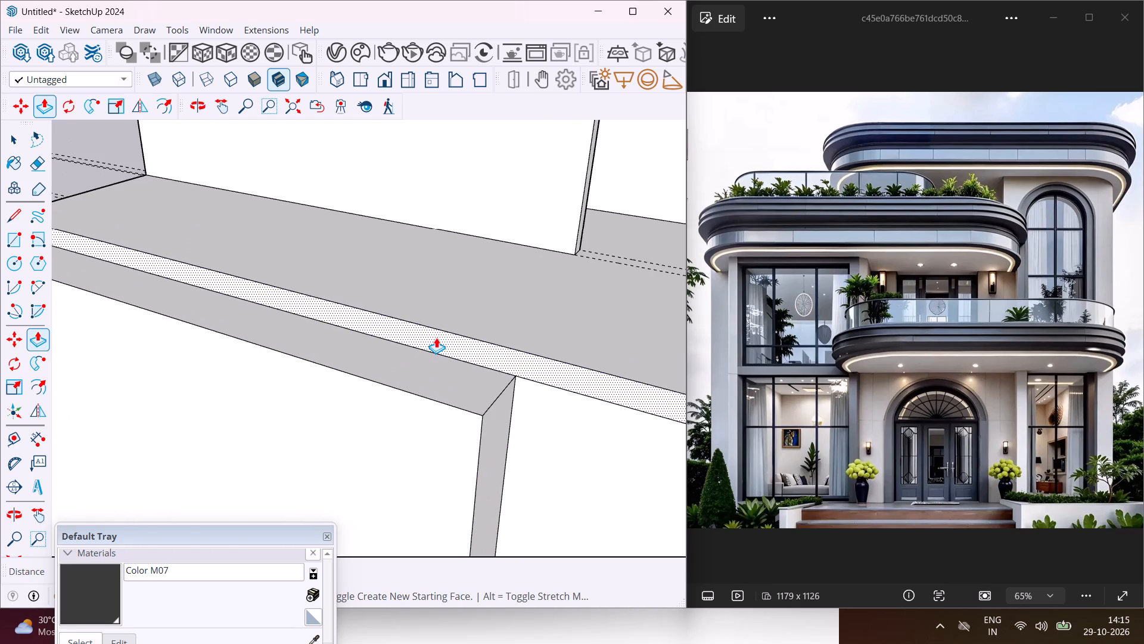
scroll(436, 338, down, 4)
key(Escape)
key(space)
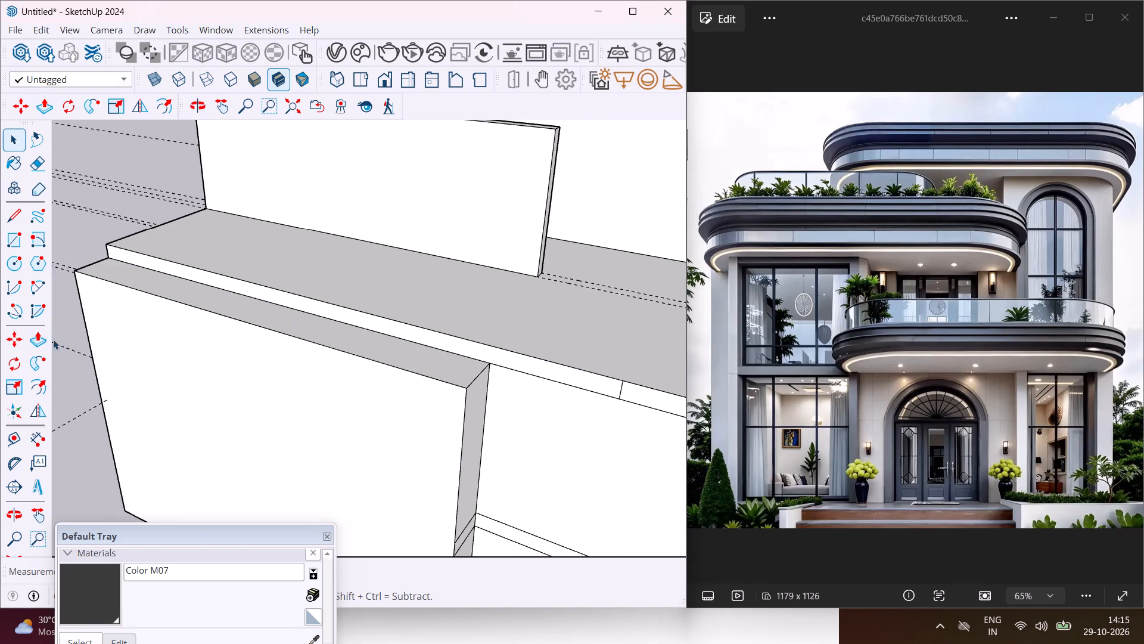
Draw a short vertical line across the roof slab's side face, starting at the inner front corner of the projecting wall.
click(21, 218)
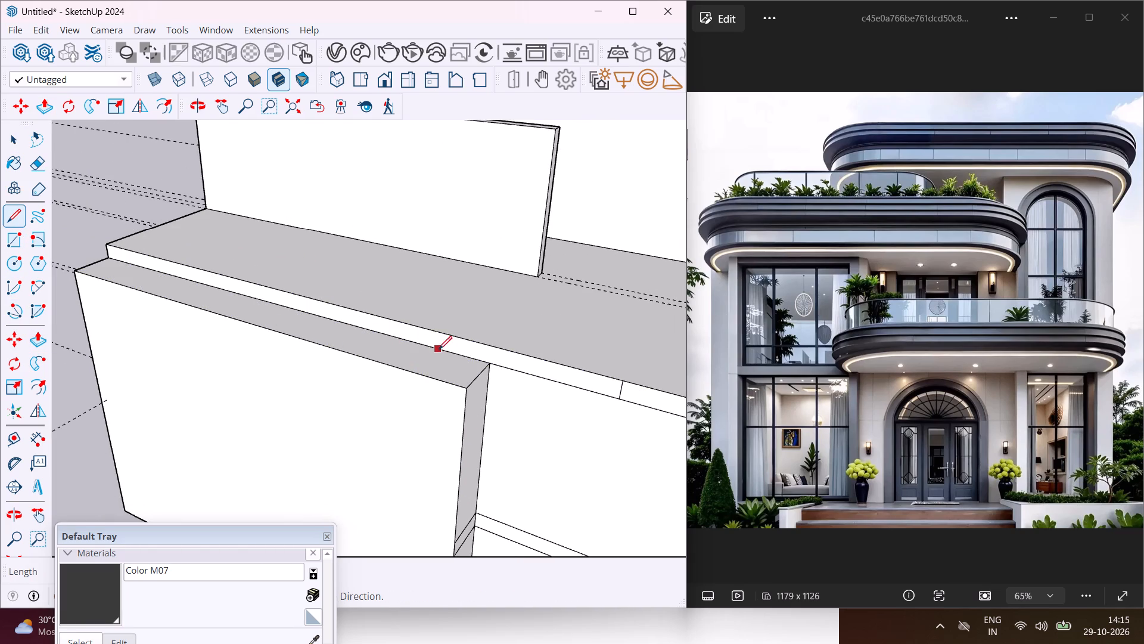
scroll(457, 358, up, 5)
click(513, 366)
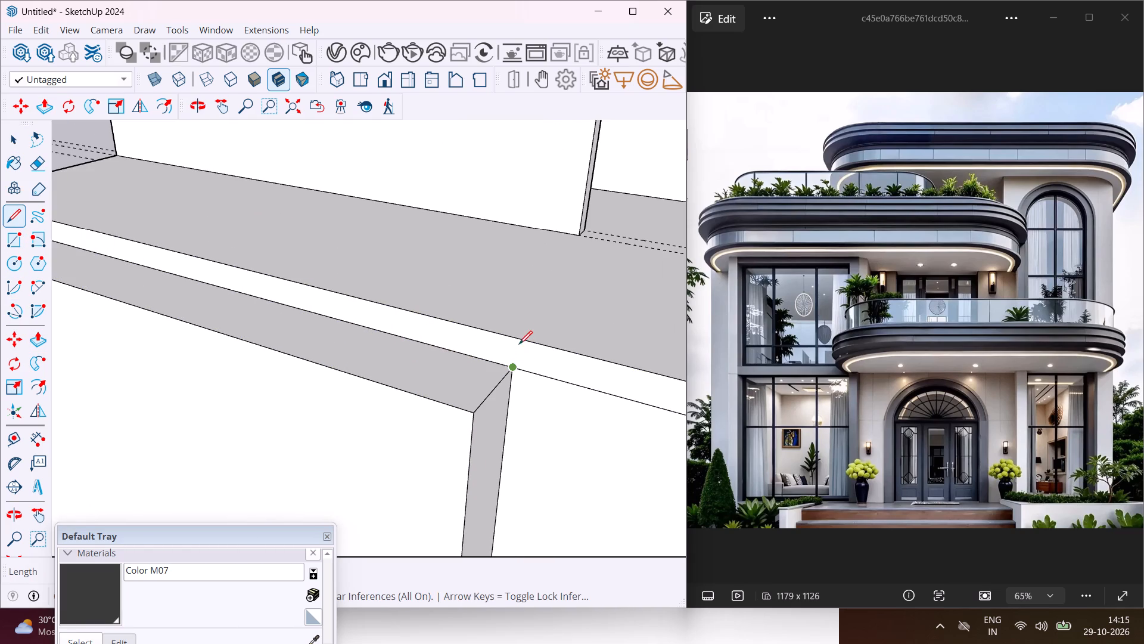
click(519, 340)
key(Escape)
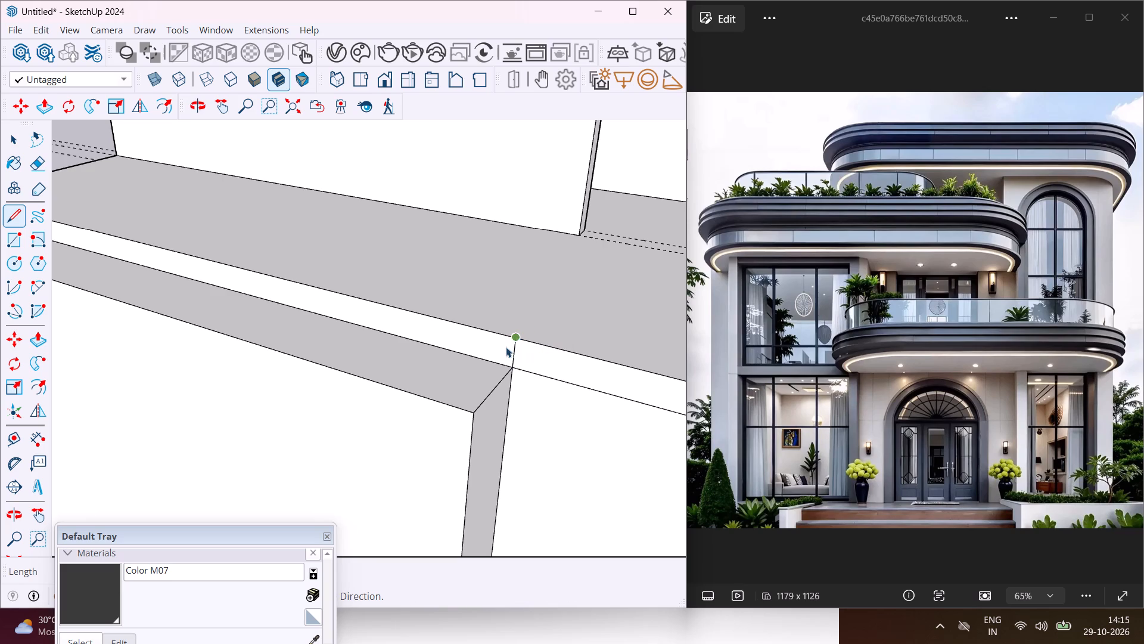
Push/Pull the rear section of the roof slab's side face outward until flush with the projecting side wall.
key(space)
click(499, 346)
key(p)
click(492, 340)
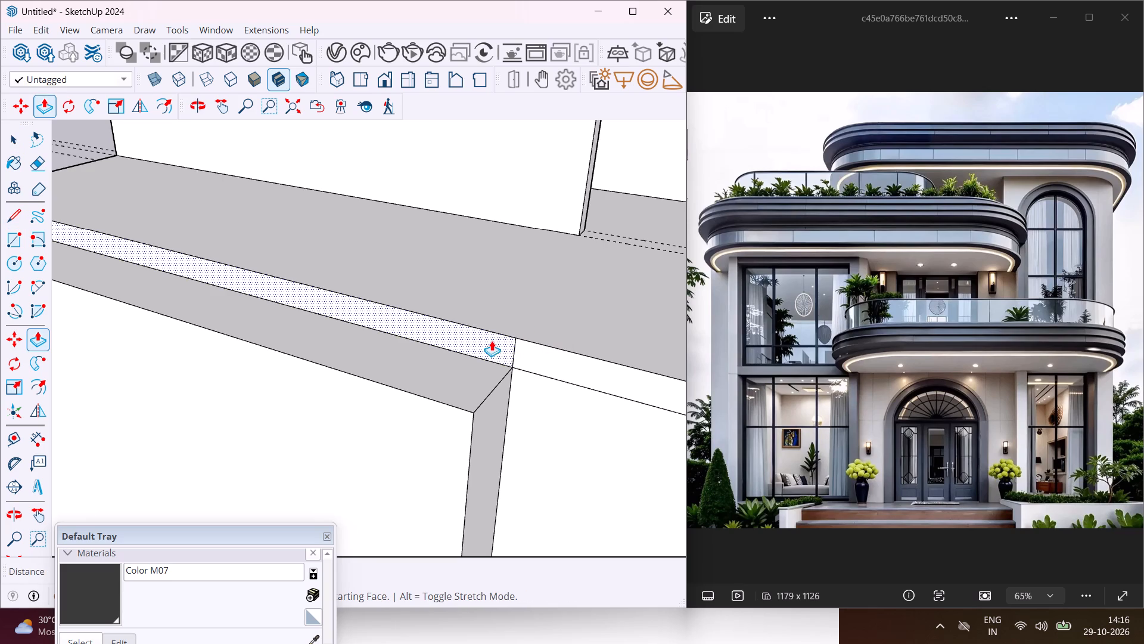
click(460, 418)
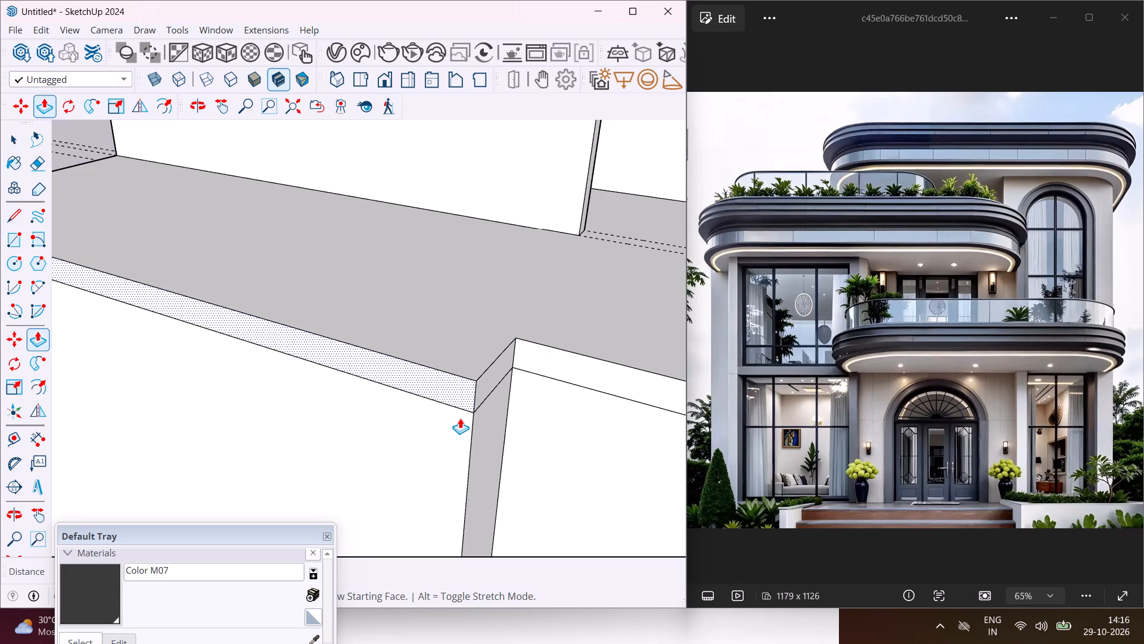
Draw a short vertical line across the front face of the slab between floors, aligned with the left edge of the recessed balcony opening.
key(Escape)
key(space)
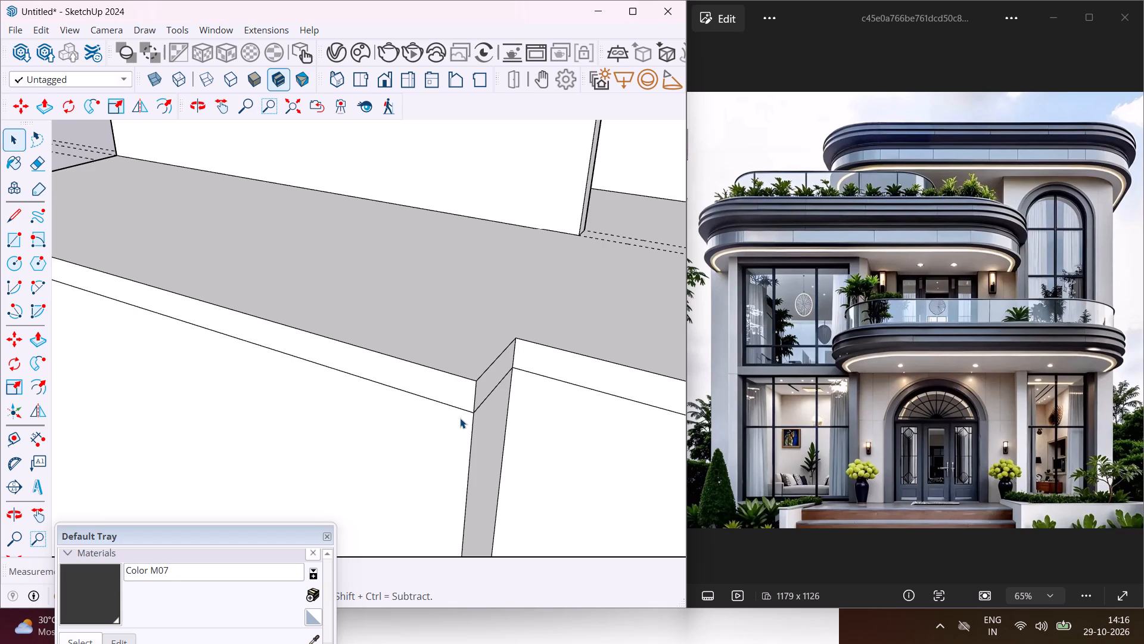
scroll(460, 418, down, 12)
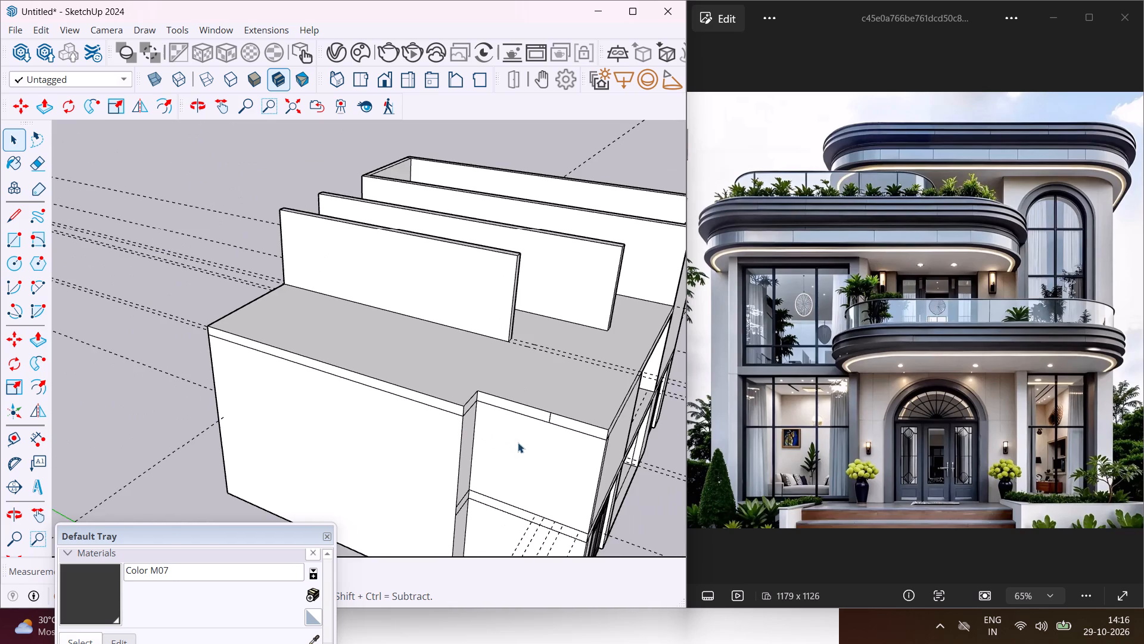
middle_drag(554, 450, 425, 389)
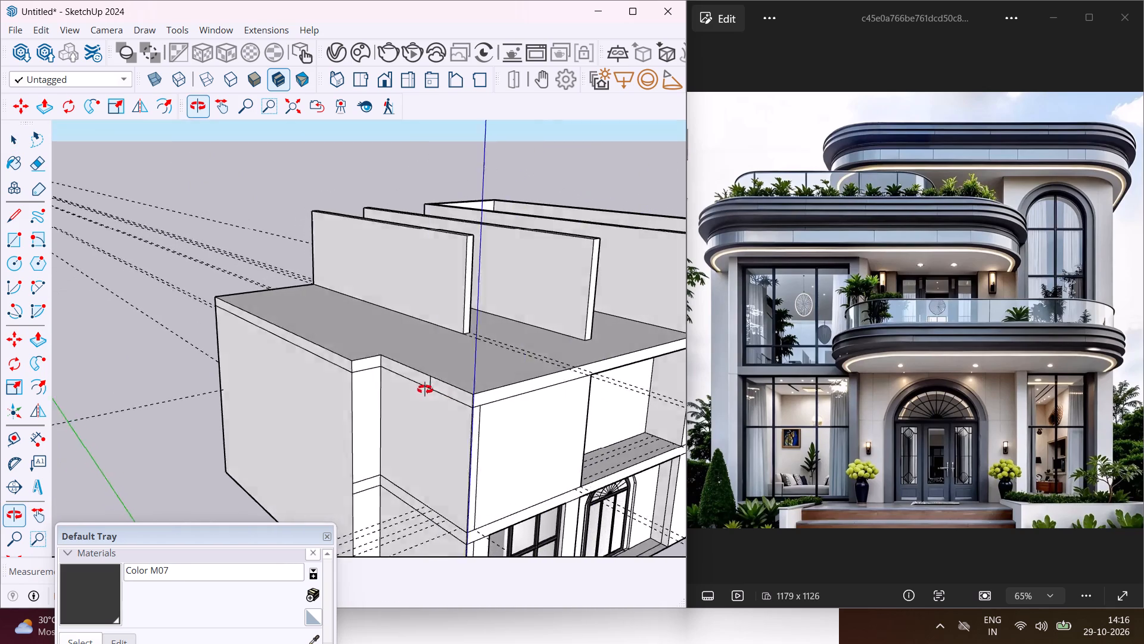
middle_drag(425, 389, 411, 385)
scroll(411, 385, down, 6)
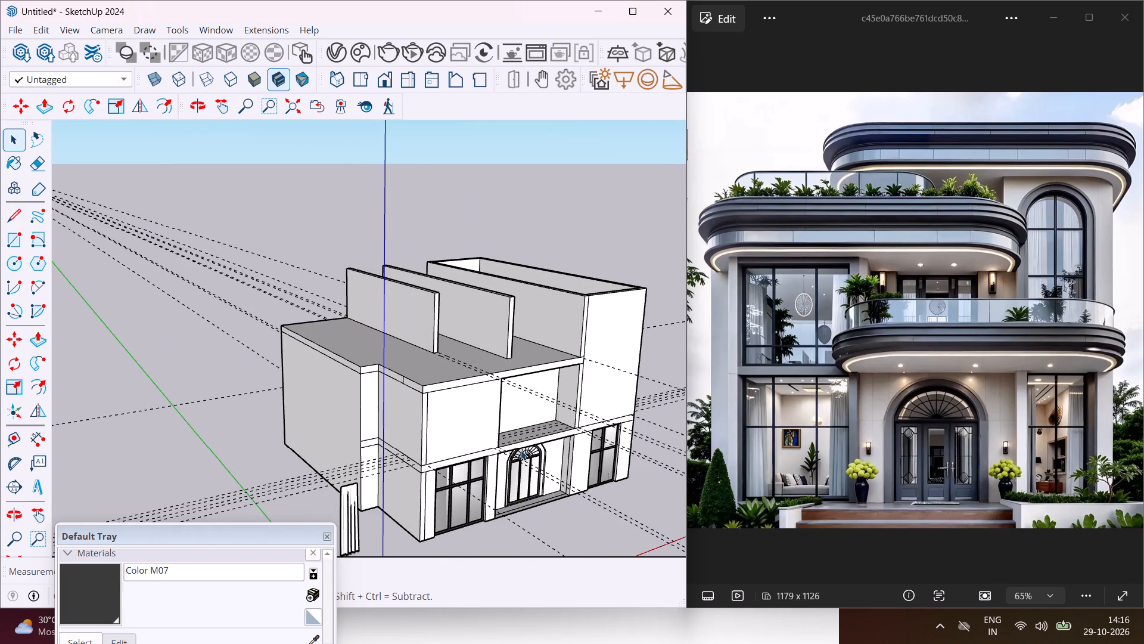
scroll(552, 441, up, 5)
middle_drag(552, 441, 502, 418)
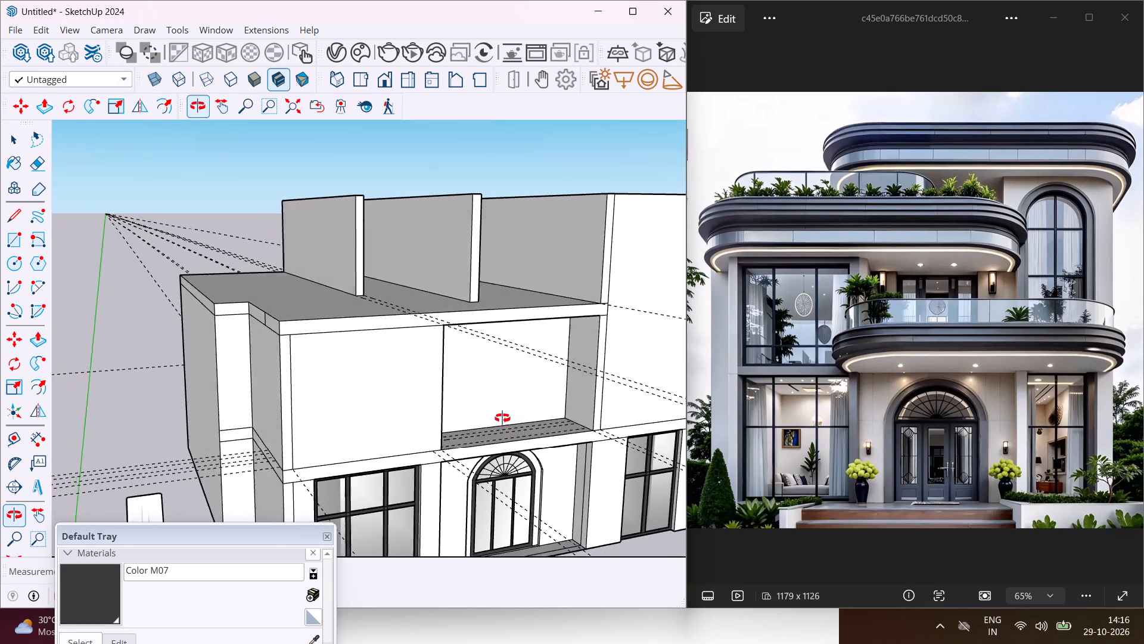
middle_drag(502, 418, 434, 404)
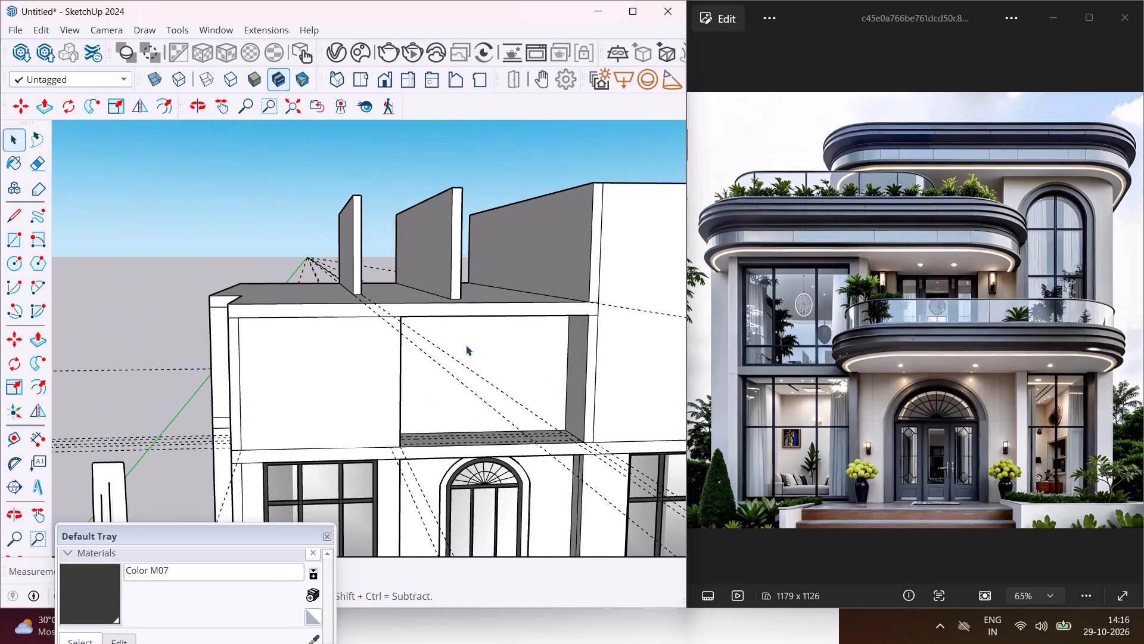
scroll(453, 350, down, 3)
scroll(412, 432, up, 4)
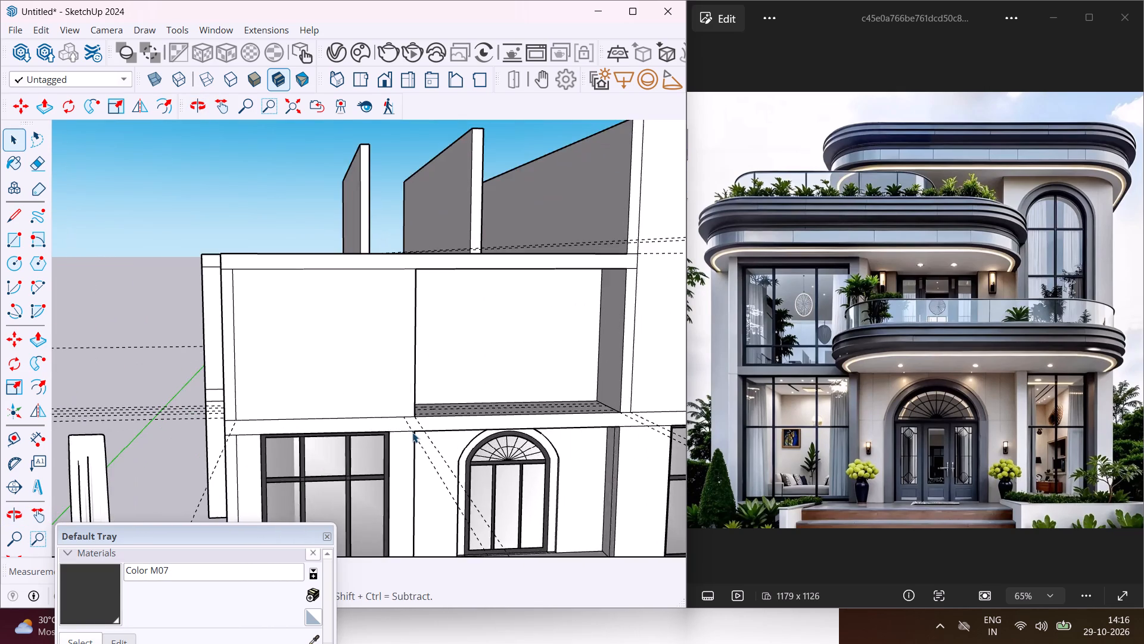
scroll(412, 432, up, 3)
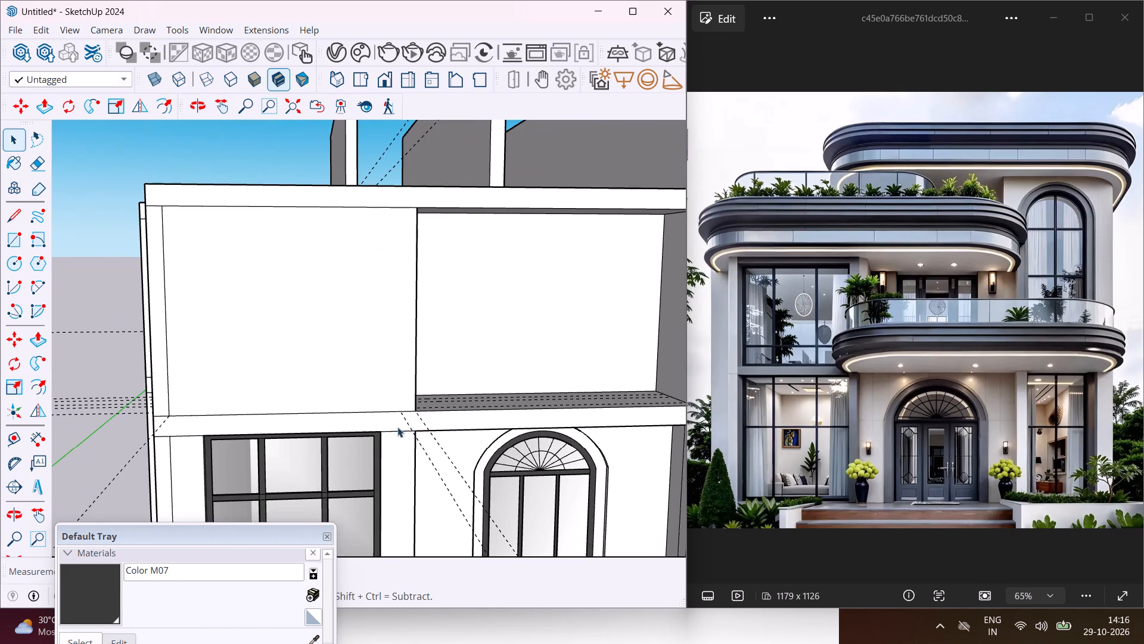
scroll(386, 386, down, 3)
middle_drag(407, 415, 387, 369)
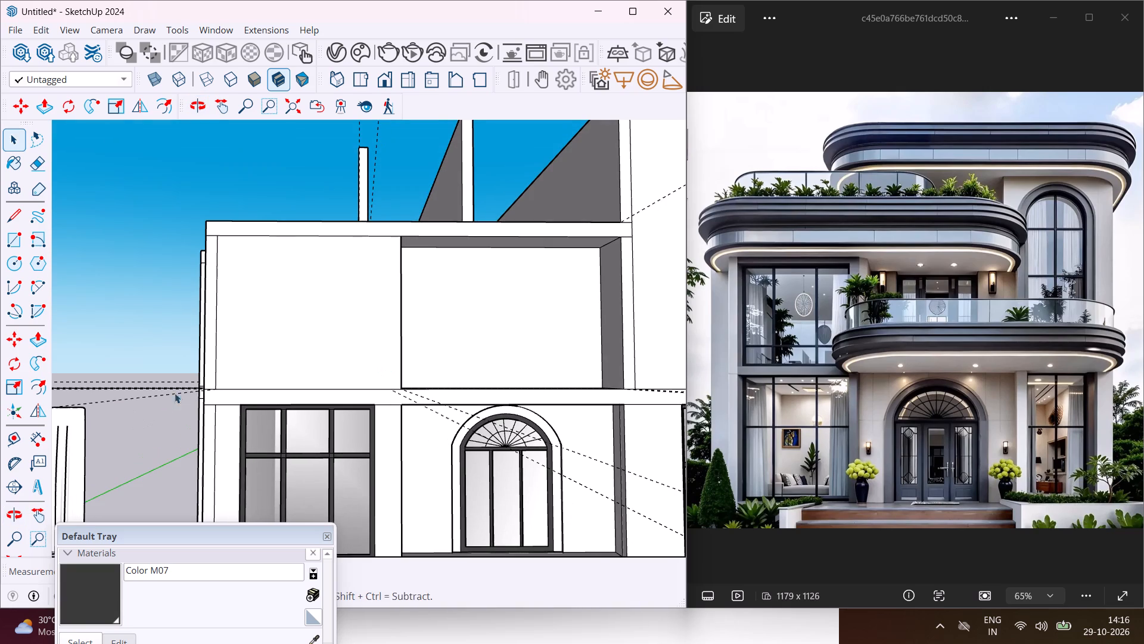
click(16, 208)
scroll(406, 402, up, 1)
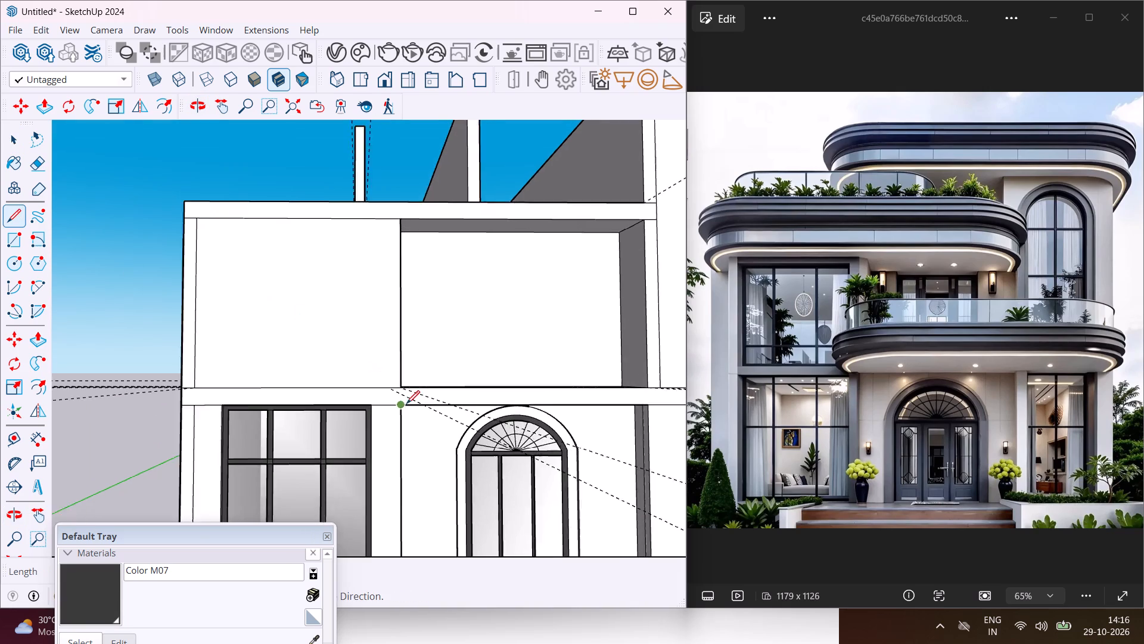
scroll(406, 404, up, 6)
click(399, 407)
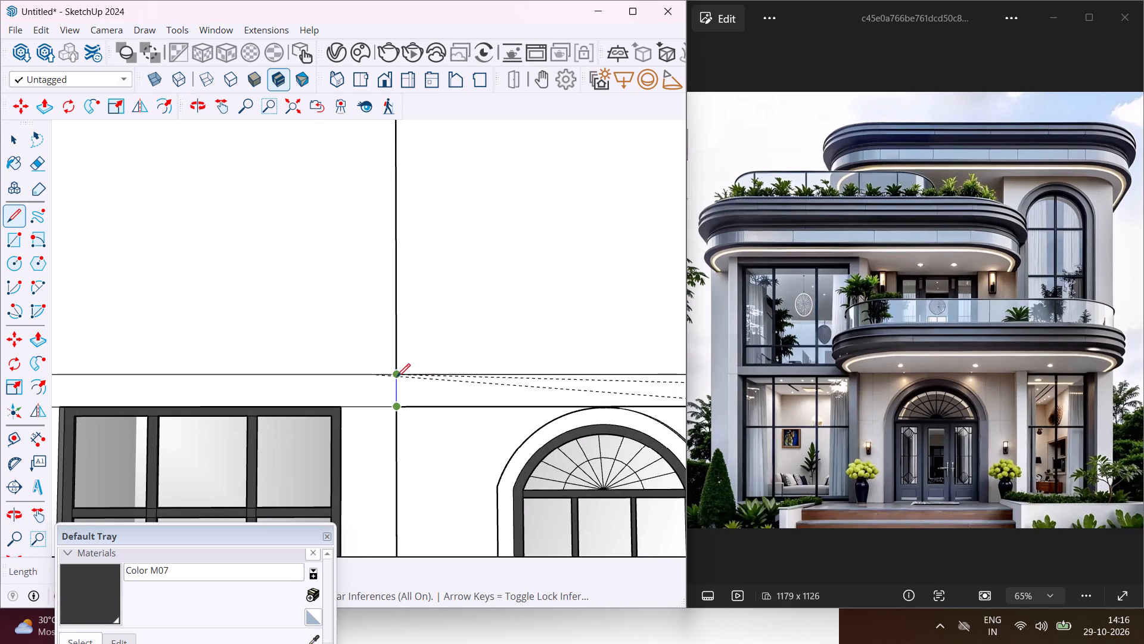
click(397, 376)
scroll(267, 364, down, 8)
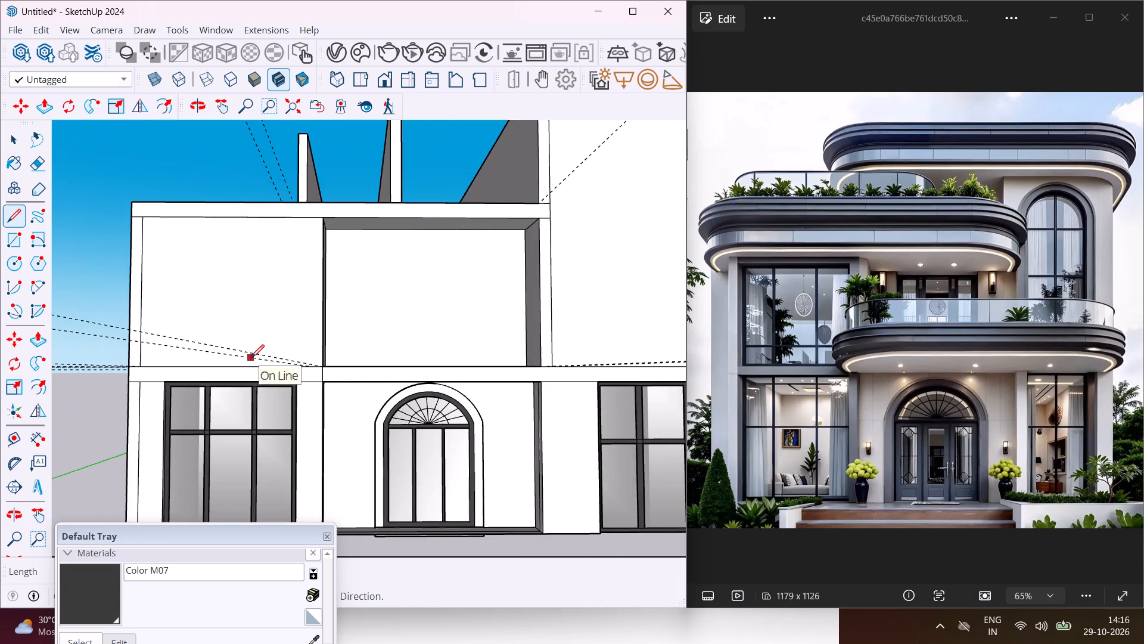
scroll(250, 358, down, 6)
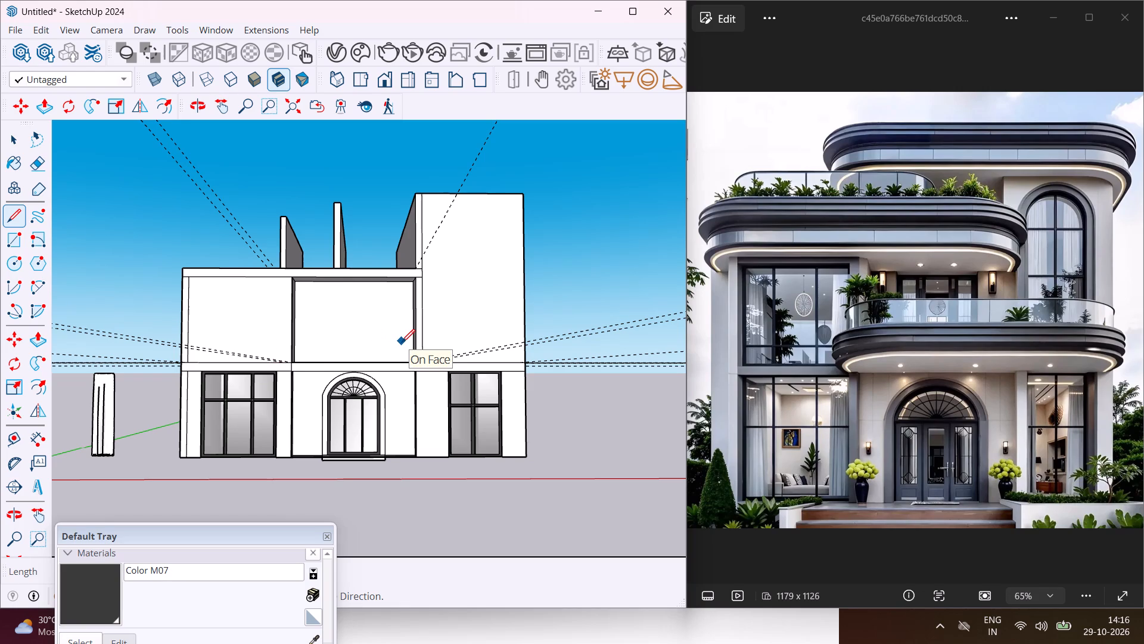
key(Escape)
key(space)
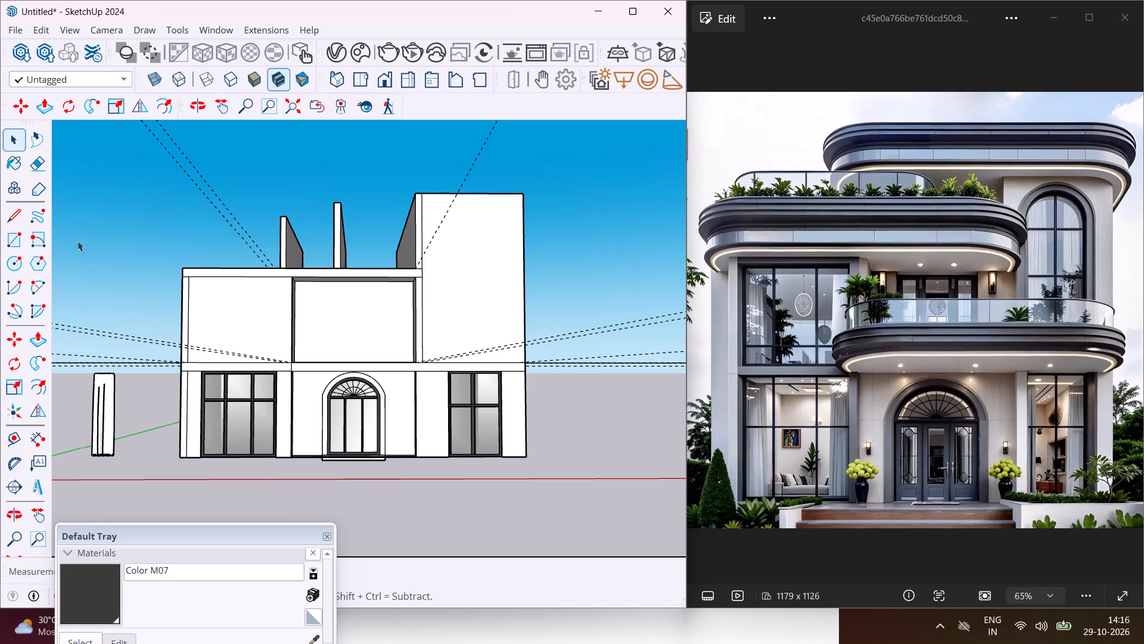
Delete all construction guides from the model.
click(39, 29)
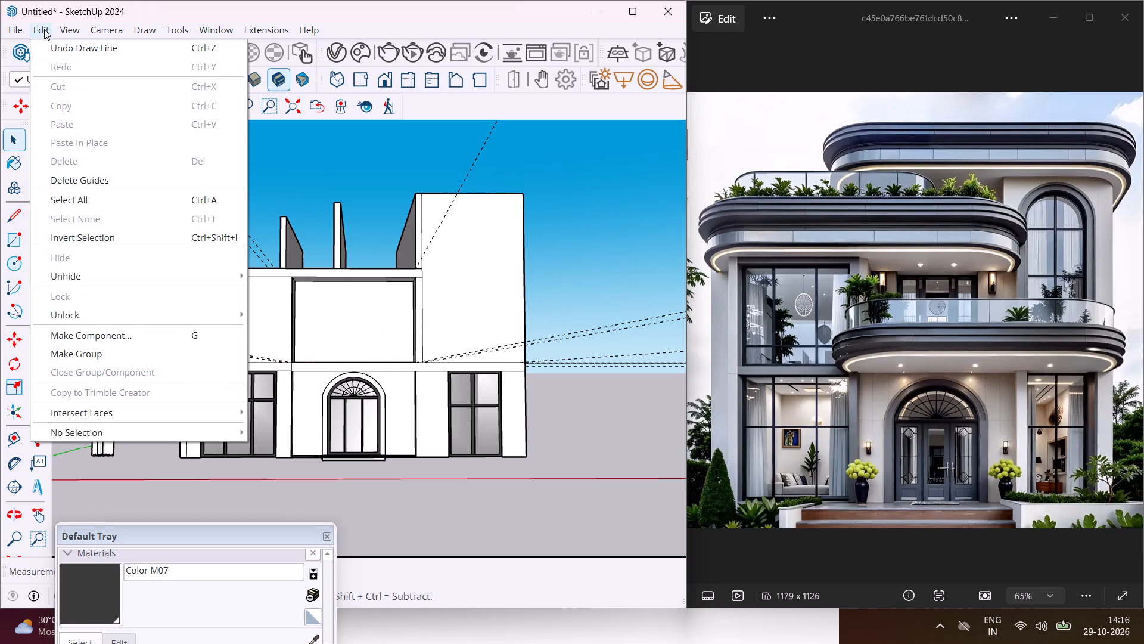
click(89, 178)
Push/Pull the front face of the slab above the arched entrance and right-hand window outward 5' to form the balcony floor.
middle_drag(291, 387, 294, 394)
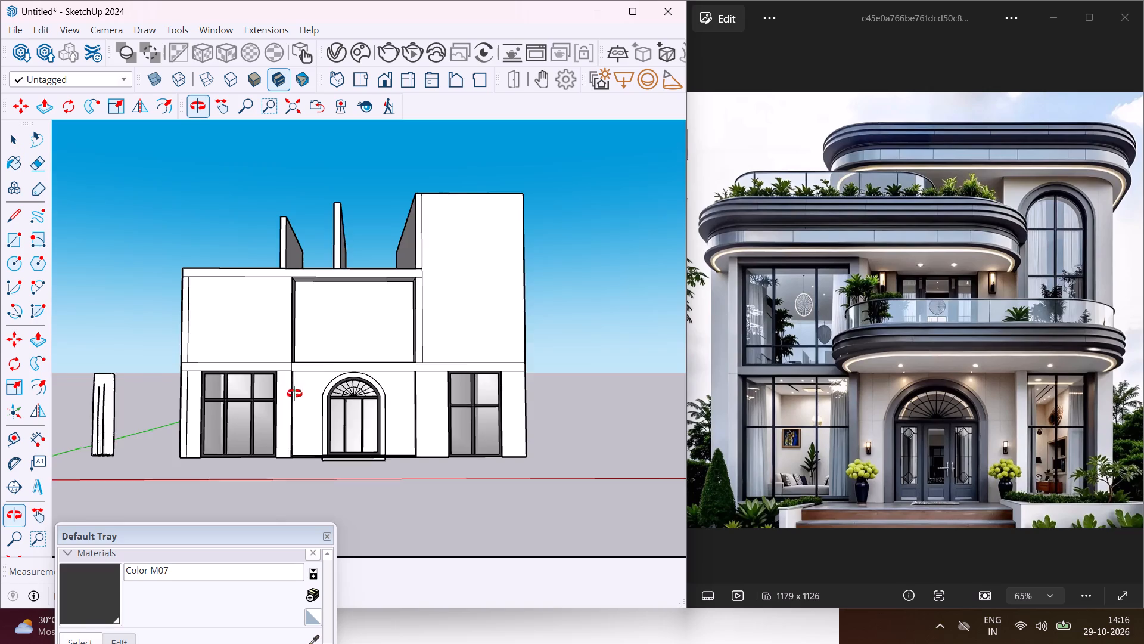
middle_drag(294, 394, 356, 488)
scroll(321, 381, up, 8)
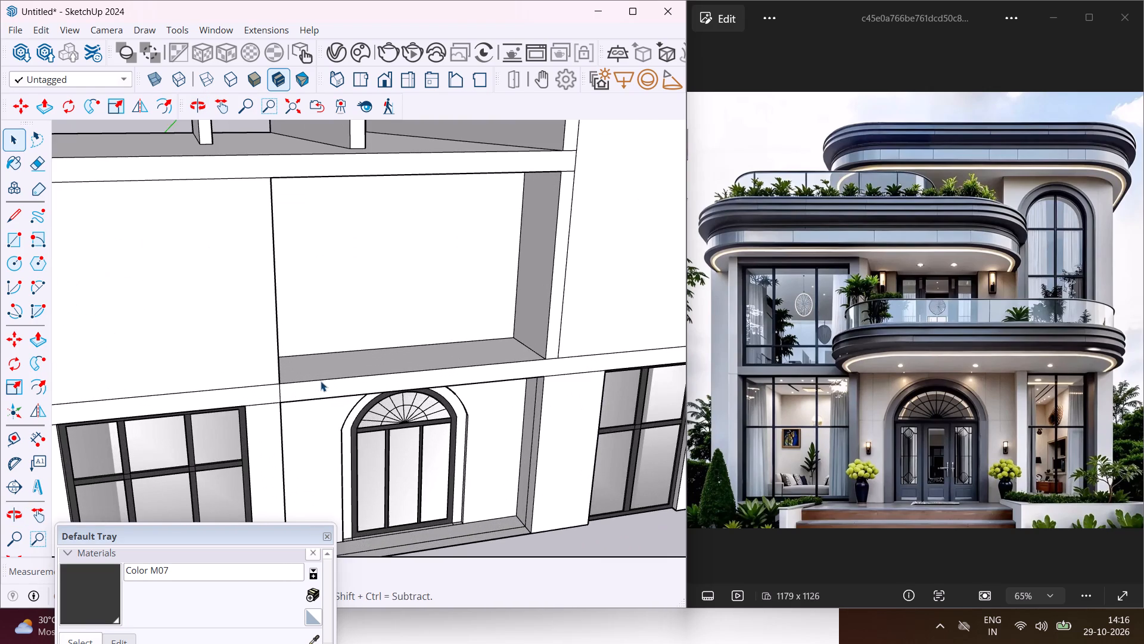
click(325, 385)
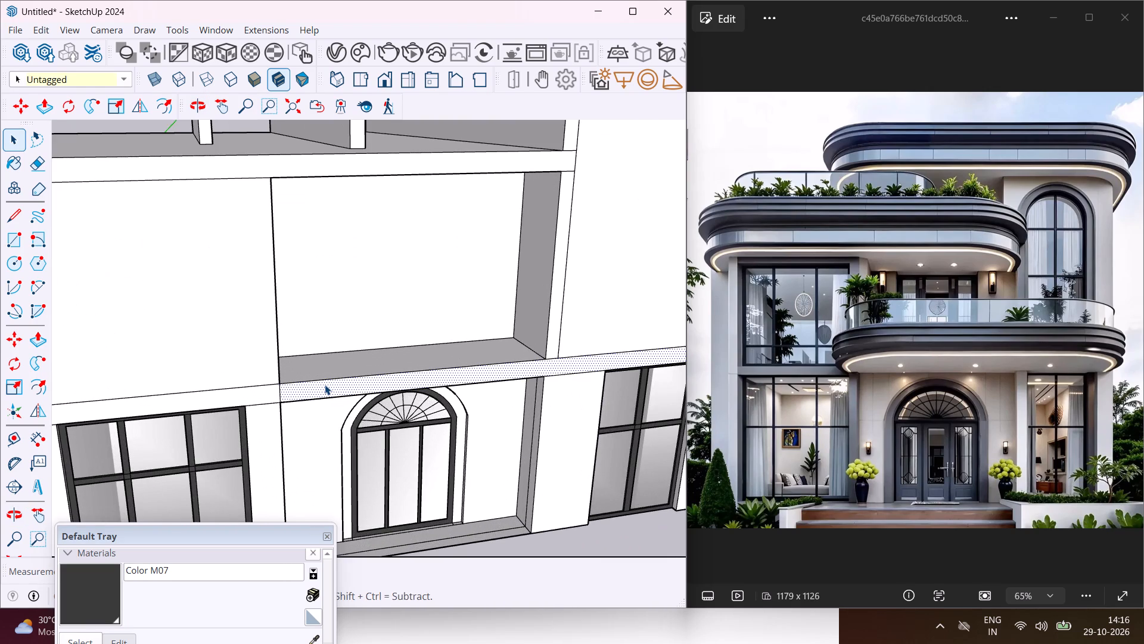
key(p)
click(325, 385)
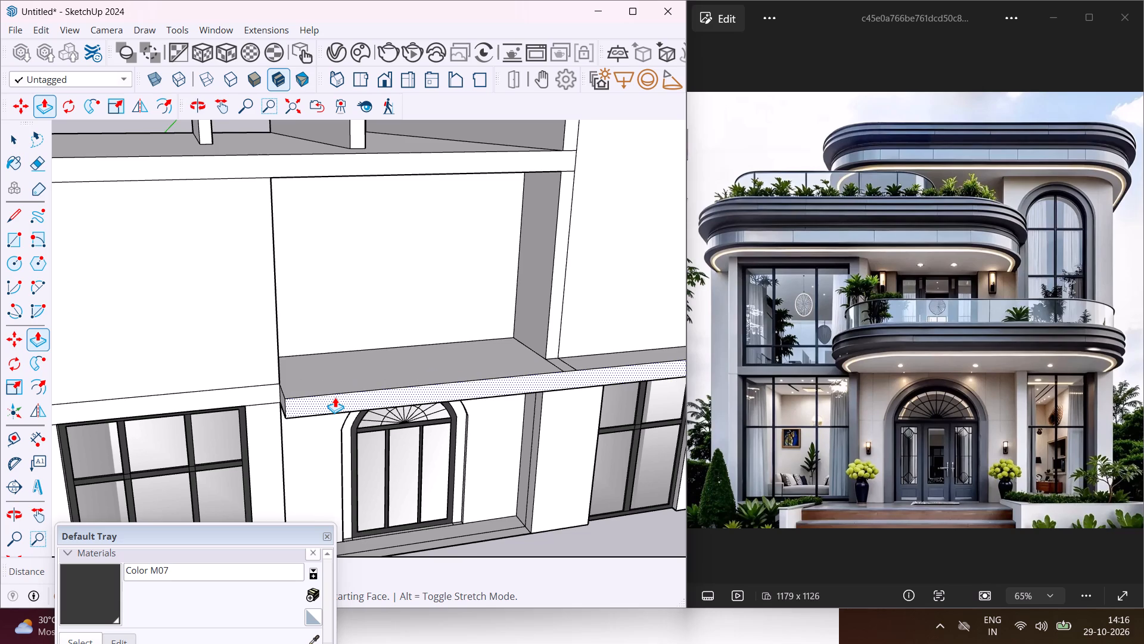
text(5')
key(Return)
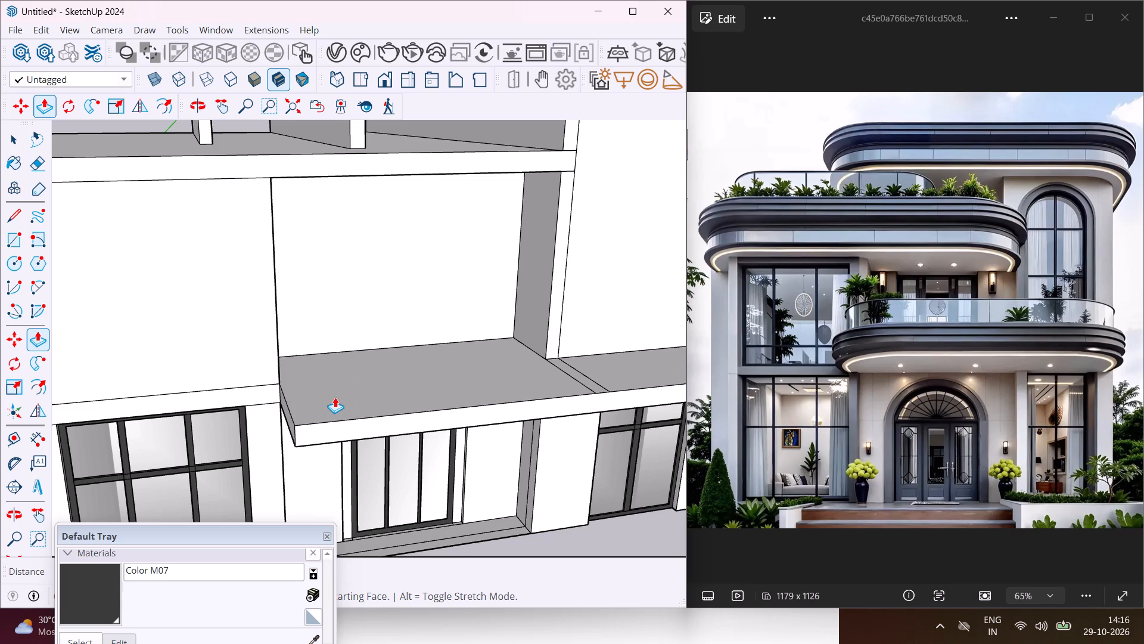
Push/Pull the front face of the roof slab above the recessed balcony outward 5'.
middle_drag(335, 397, 337, 466)
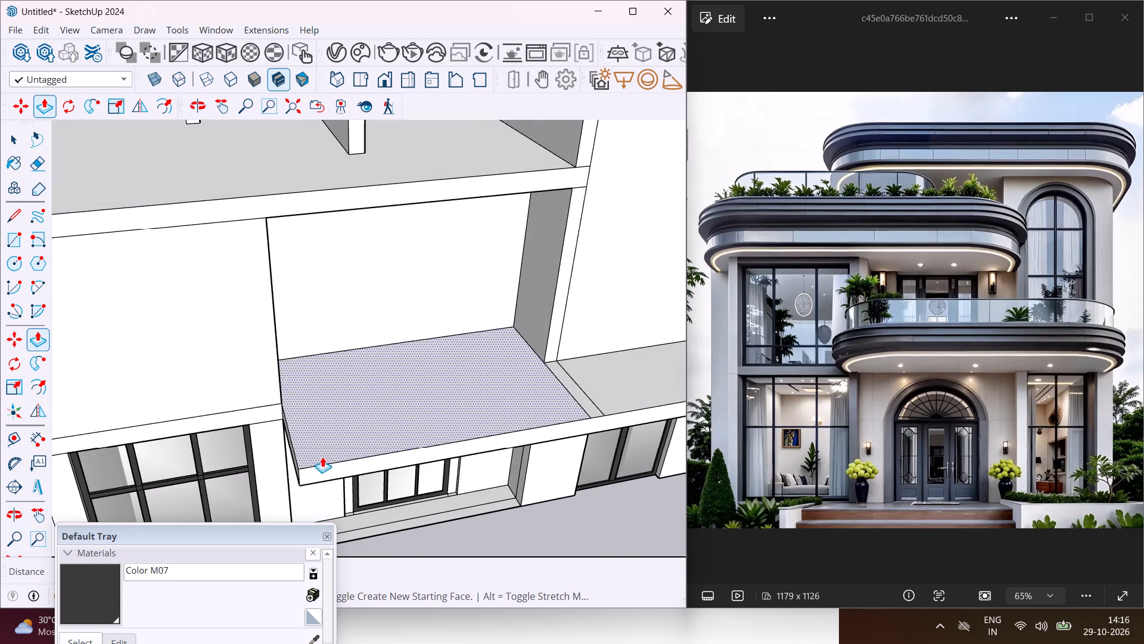
scroll(278, 439, down, 5)
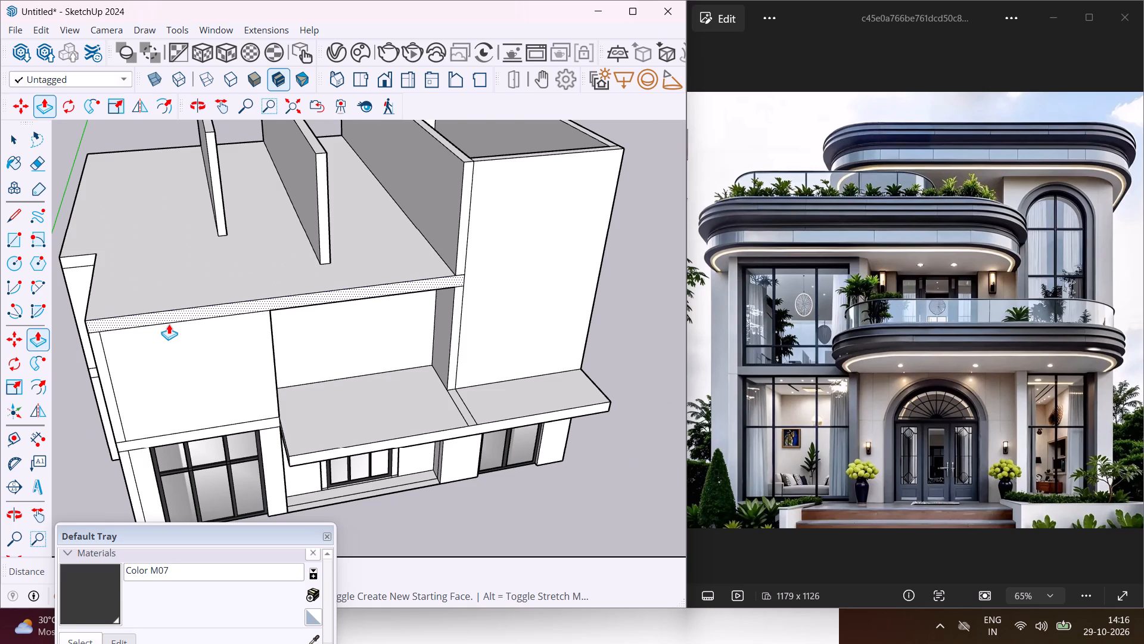
scroll(169, 324, up, 2)
middle_drag(169, 324, 231, 335)
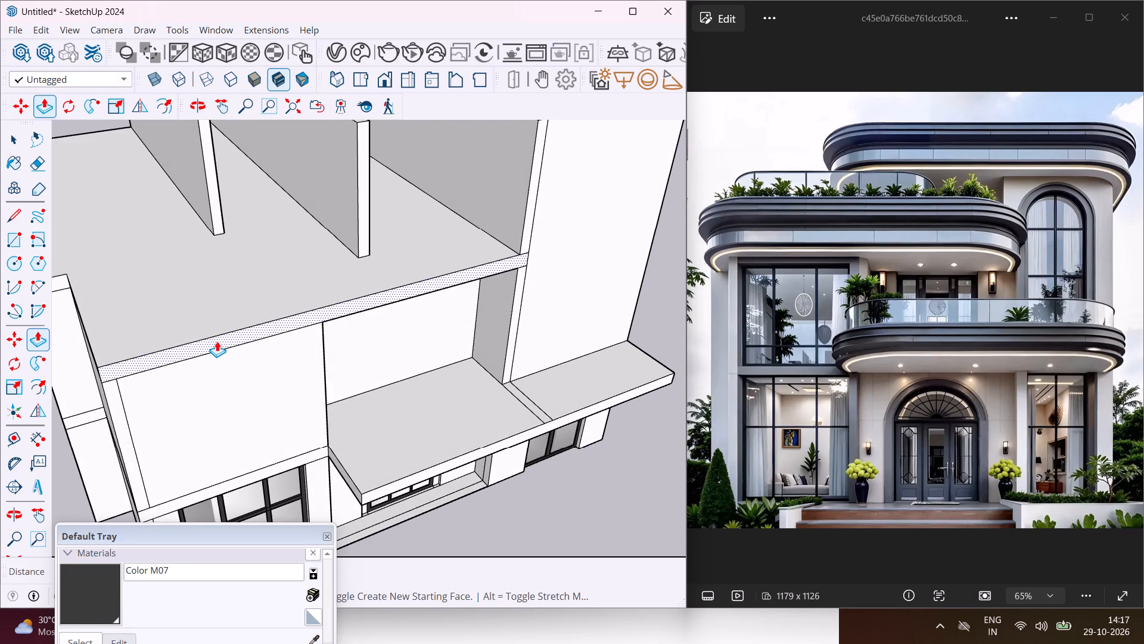
click(217, 341)
key(5)
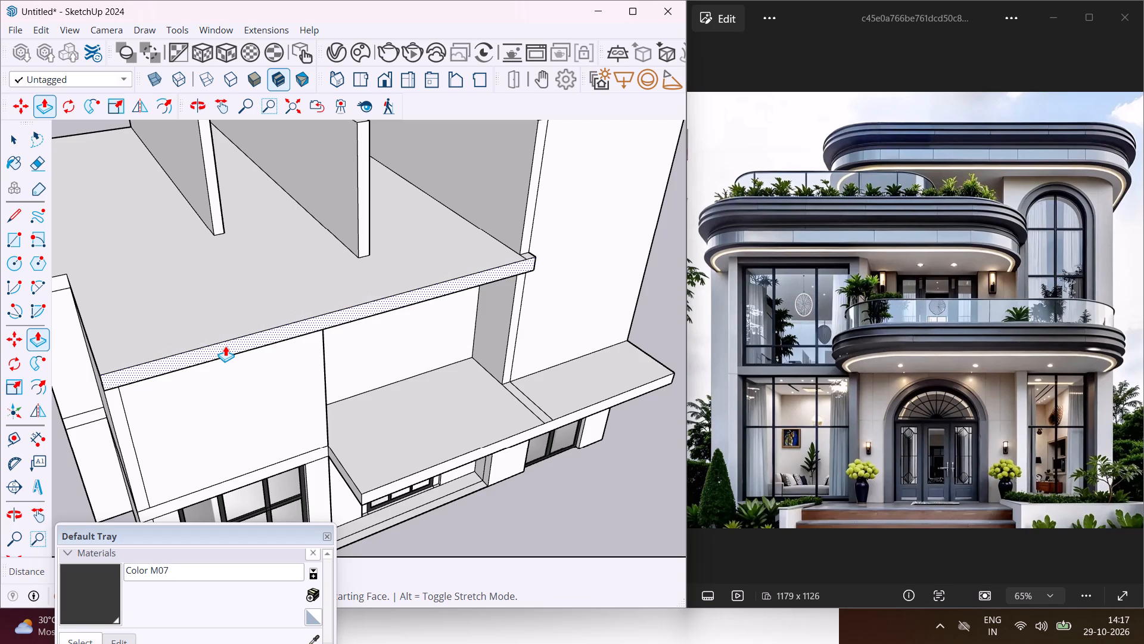
key(apostrophe)
key(Return)
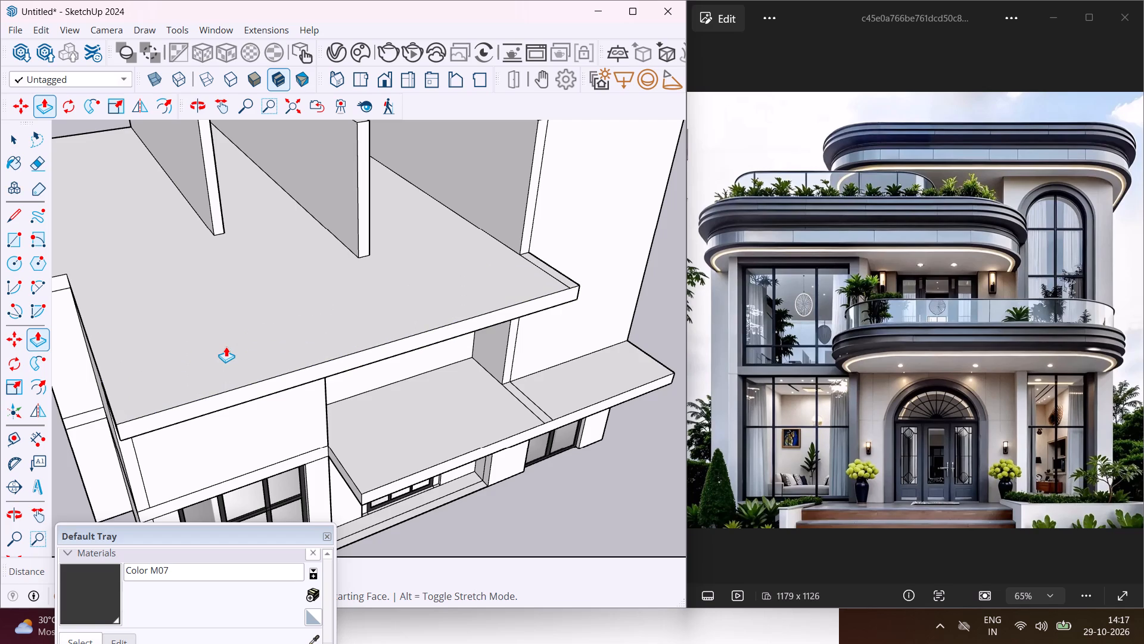
Erase the leftover short vertical edge on the front section of the roof slab's left side face.
middle_drag(226, 346, 353, 309)
scroll(226, 346, up, 1)
scroll(353, 308, down, 3)
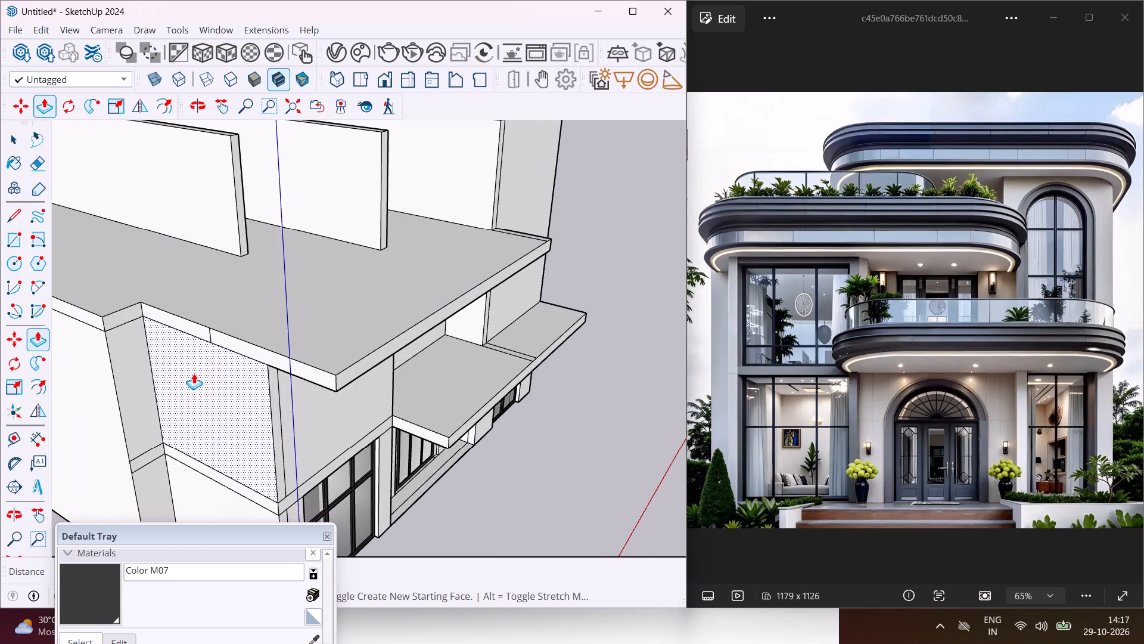
key(Escape)
key(space)
key(e)
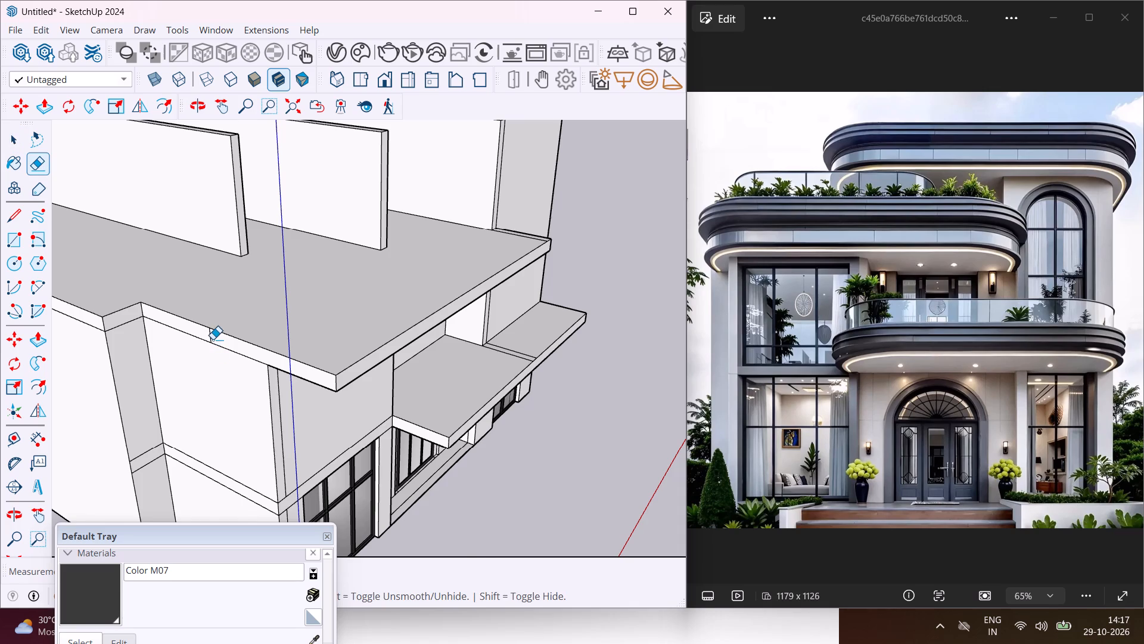
scroll(212, 339, up, 5)
click(206, 330)
click(207, 330)
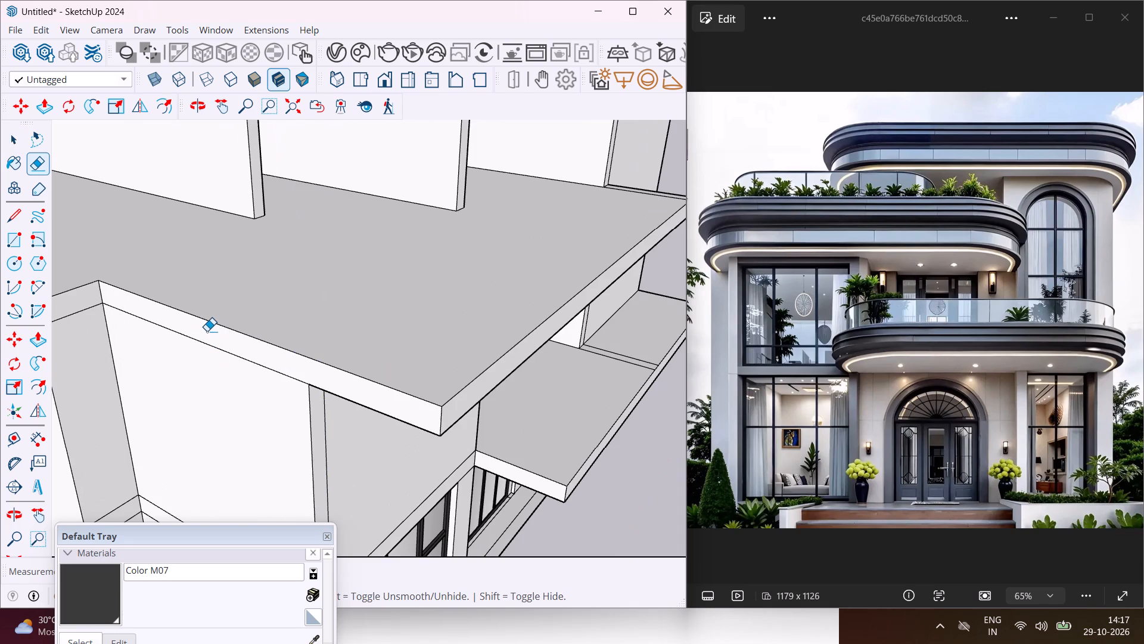
key(Escape)
key(space)
Push/Pull the front section of the roof slab's left side face outward by a short freehand distance, stopping short of the rear projection.
scroll(229, 330, down, 4)
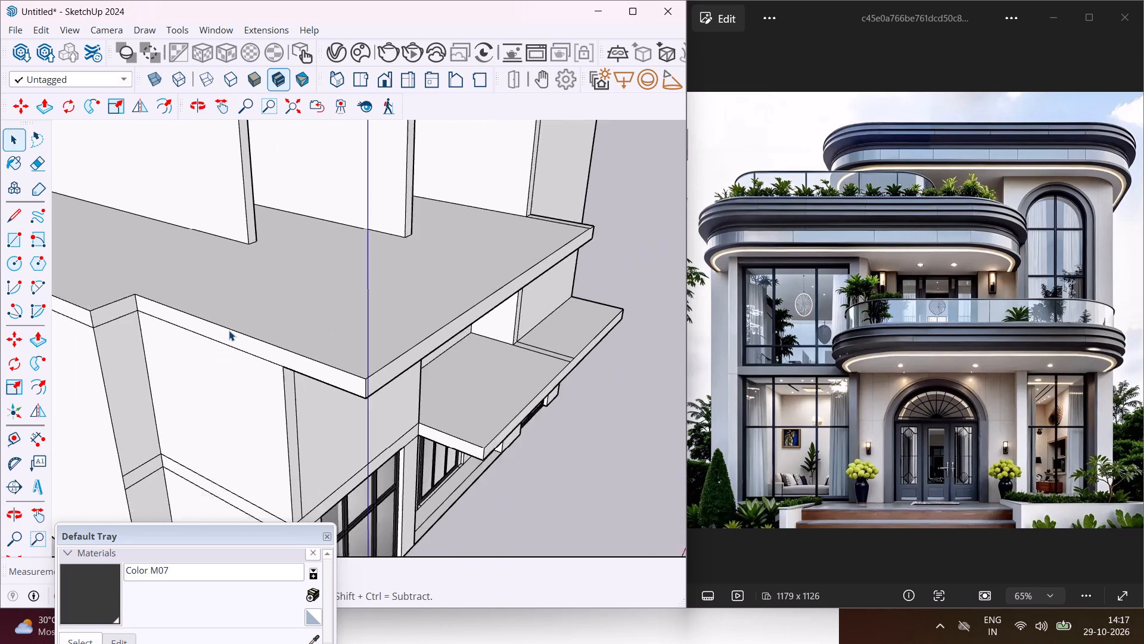
scroll(229, 330, down, 4)
scroll(229, 325, up, 3)
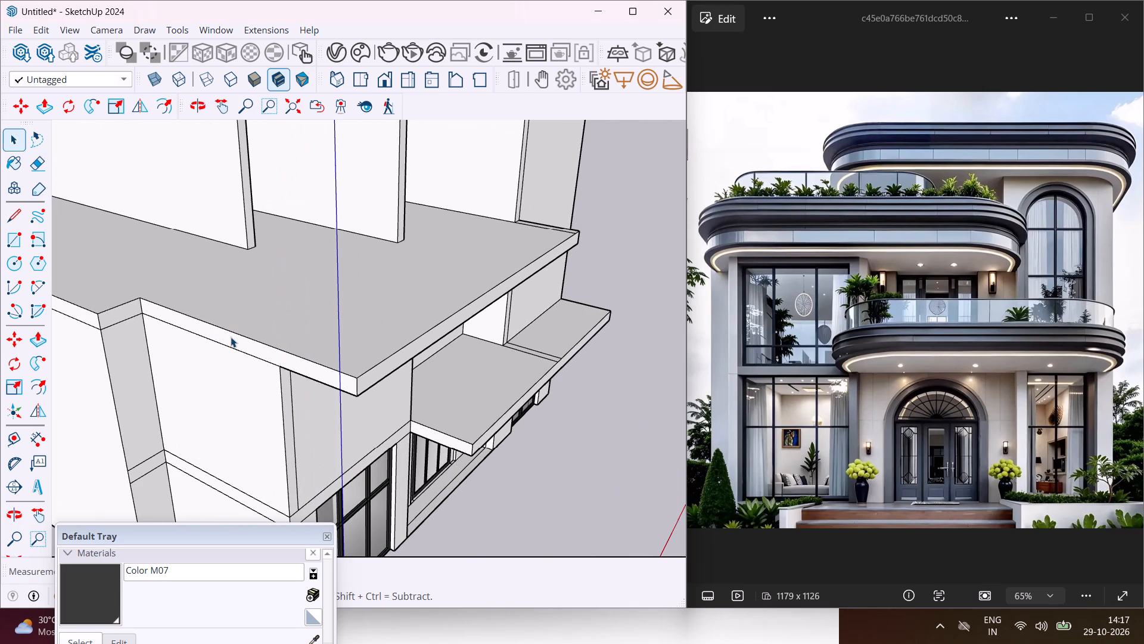
click(231, 337)
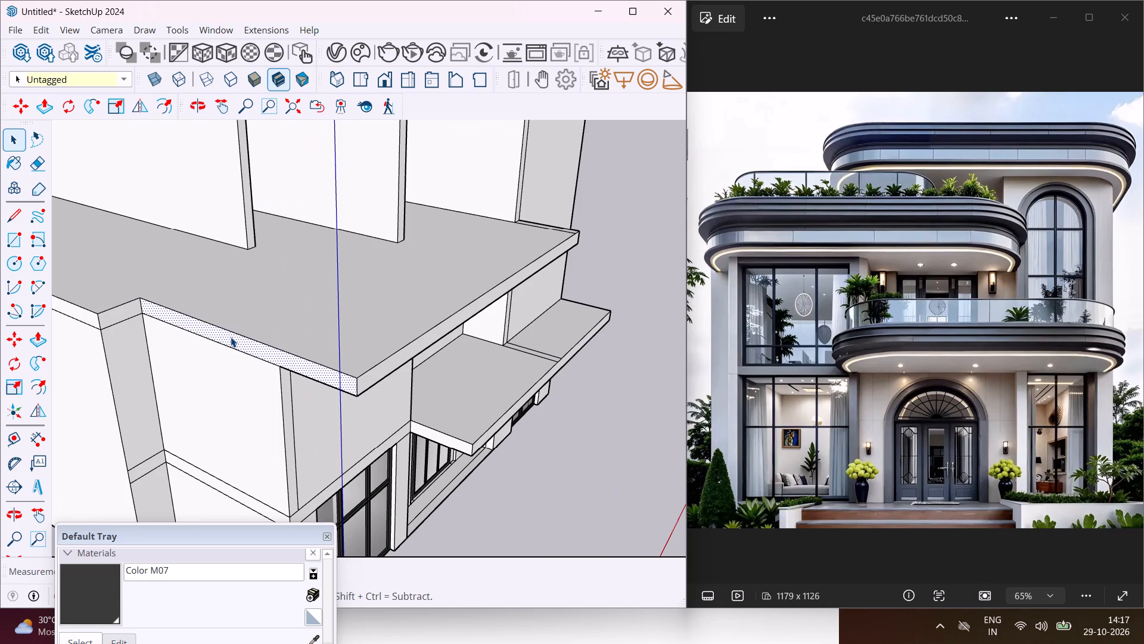
key(p)
click(231, 337)
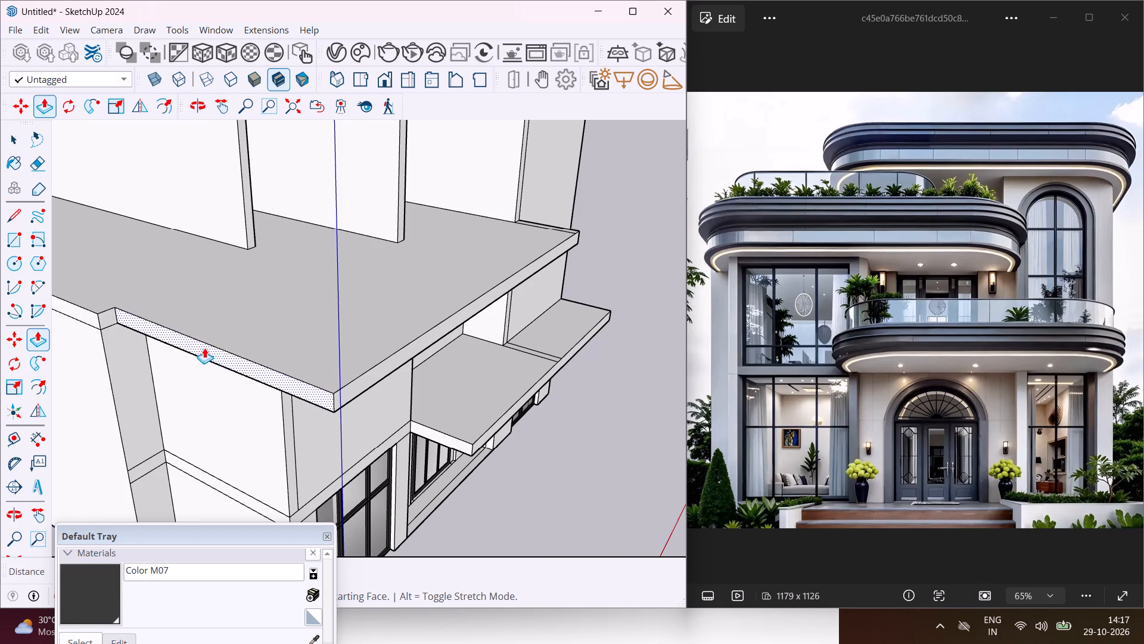
click(200, 349)
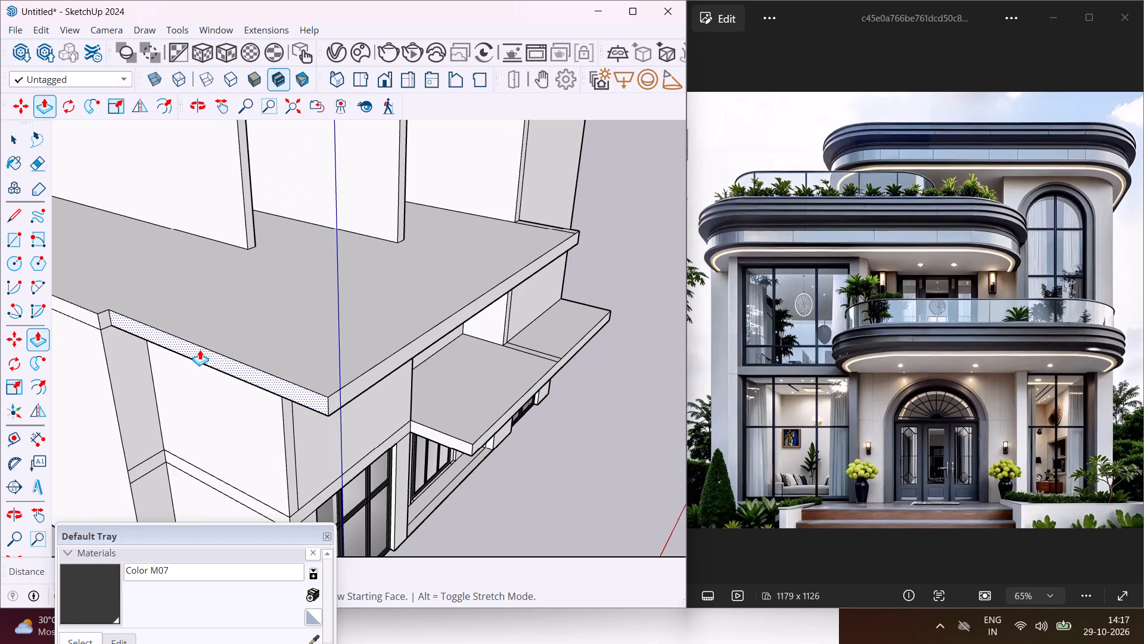
key(Escape)
key(space)
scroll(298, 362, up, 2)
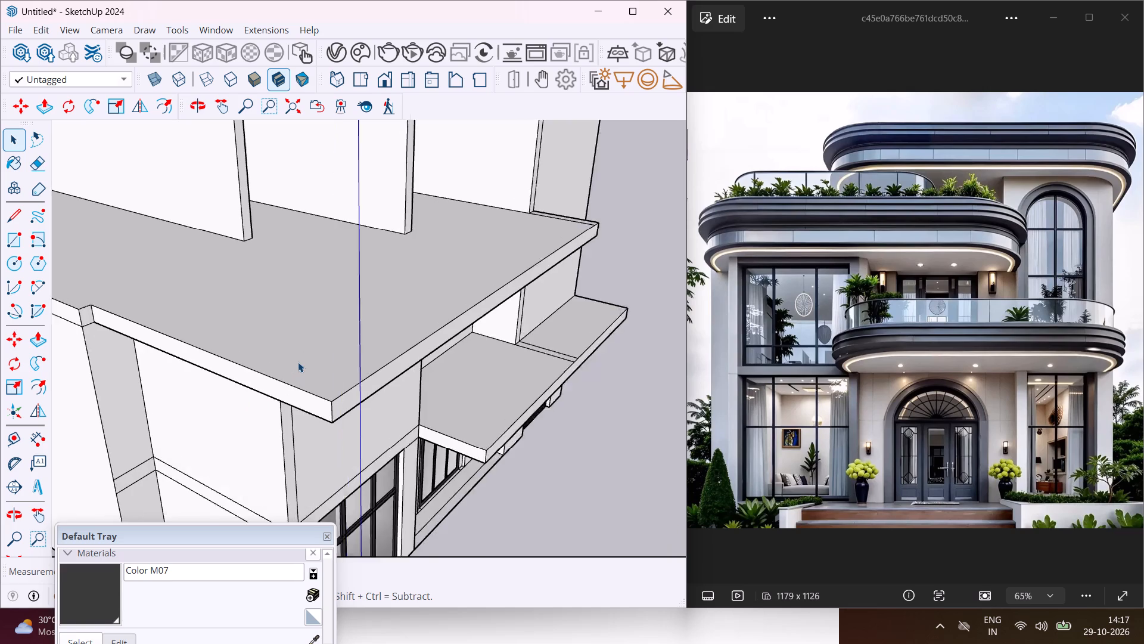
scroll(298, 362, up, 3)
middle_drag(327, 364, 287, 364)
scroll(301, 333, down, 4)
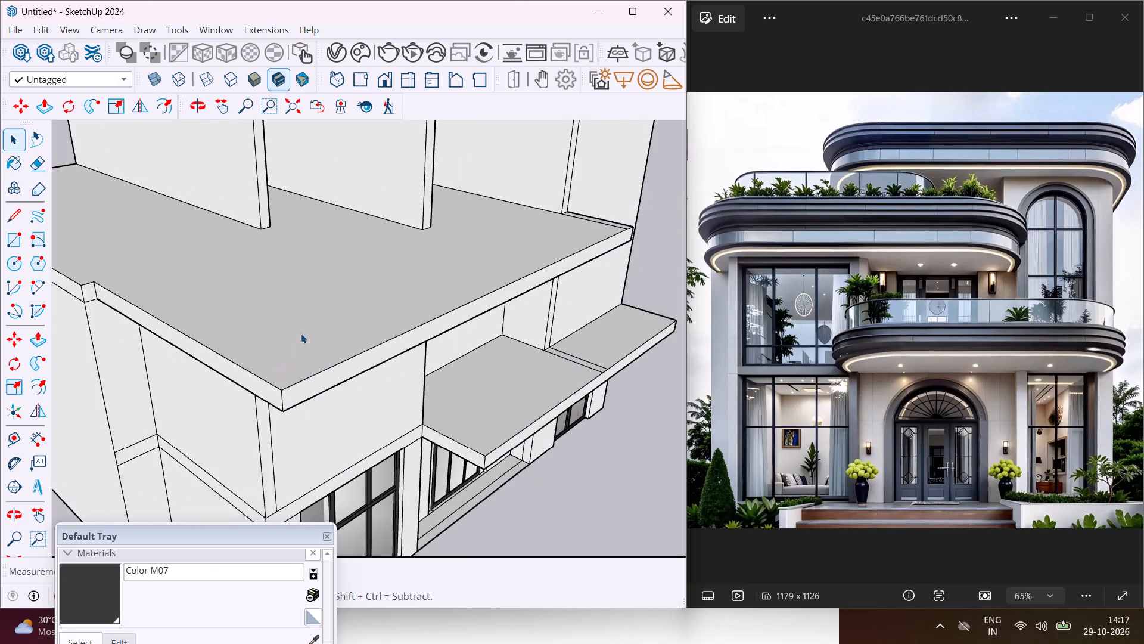
Examine the stepped left side of the roof slab and the front overhangs from several angles.
scroll(301, 333, down, 1)
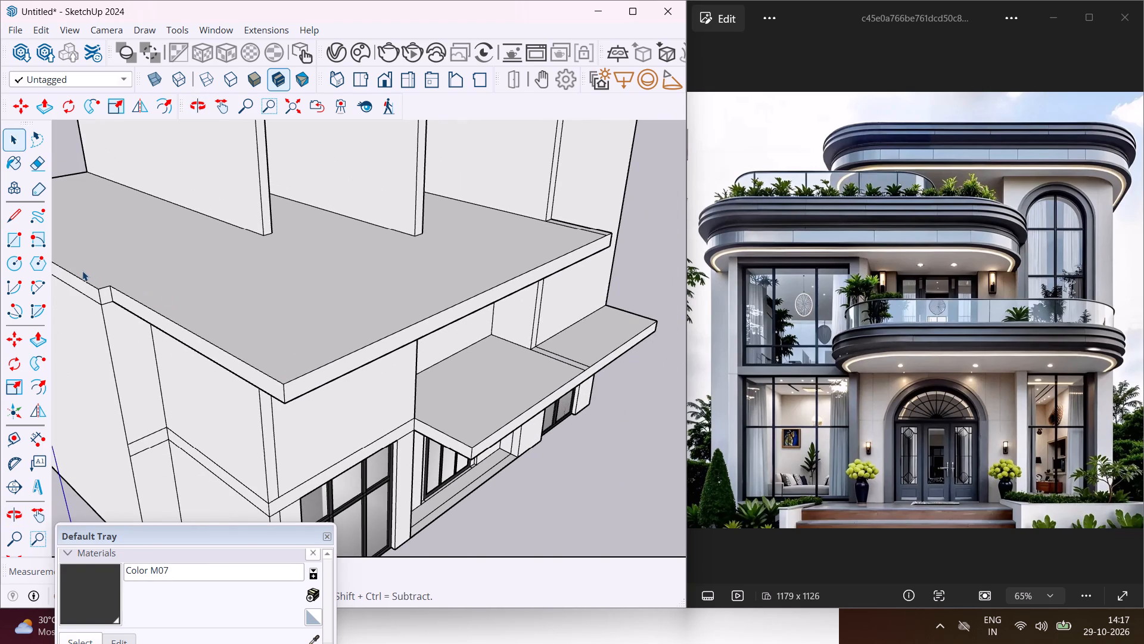
scroll(82, 271, up, 4)
middle_drag(97, 306, 105, 286)
scroll(97, 306, up, 1)
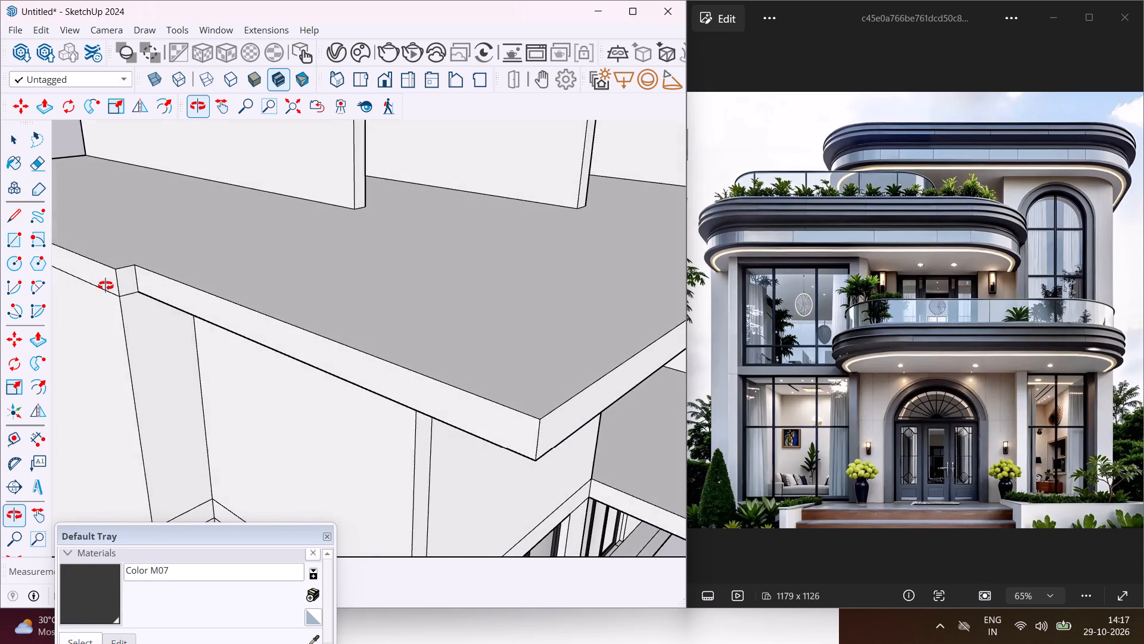
middle_drag(105, 286, 117, 287)
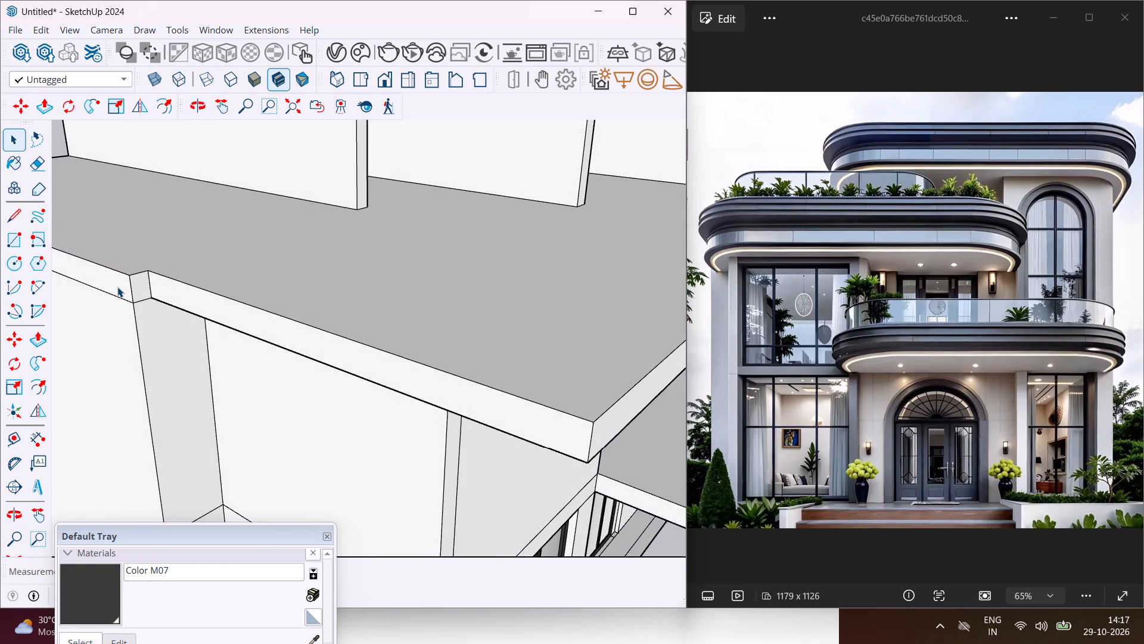
scroll(123, 274, down, 3)
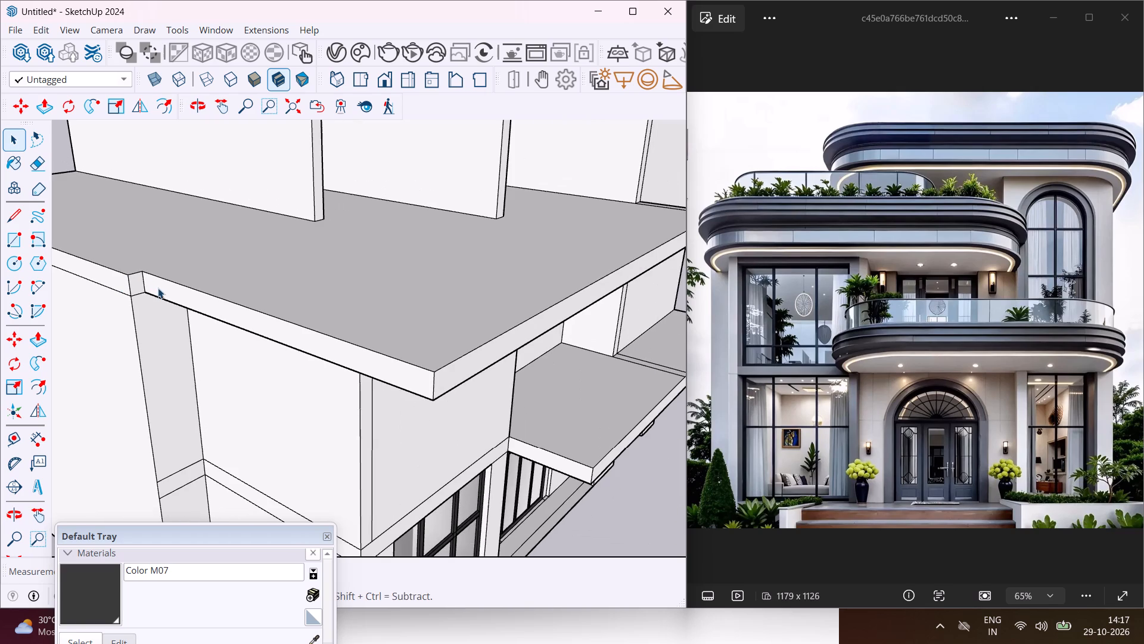
scroll(125, 261, up, 4)
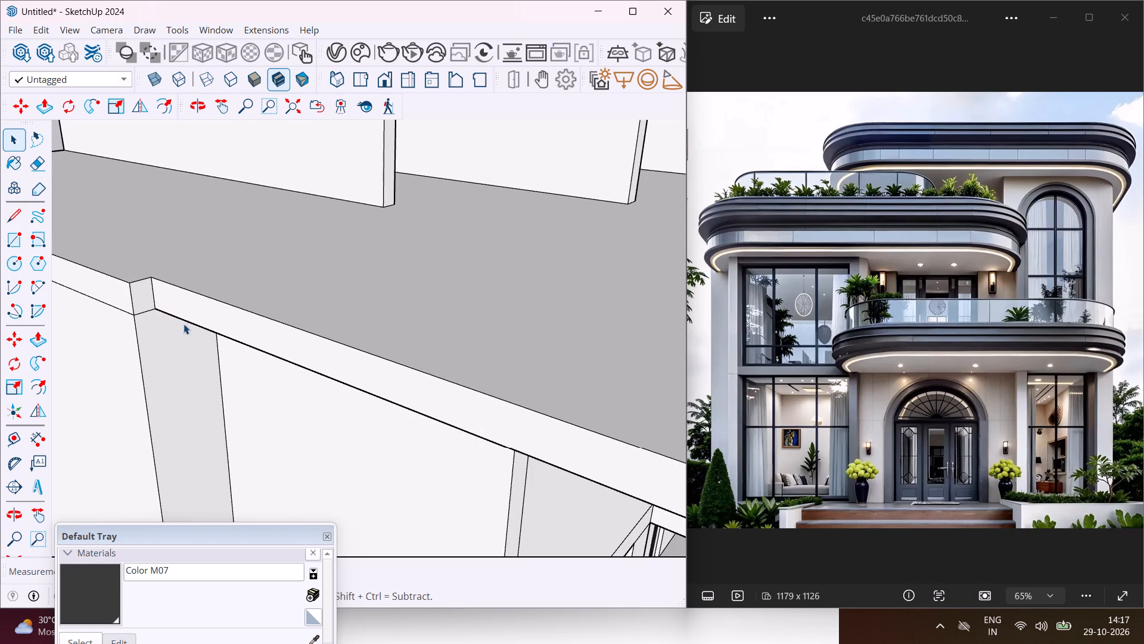
scroll(178, 324, down, 6)
scroll(358, 388, down, 1)
middle_drag(358, 388, 177, 400)
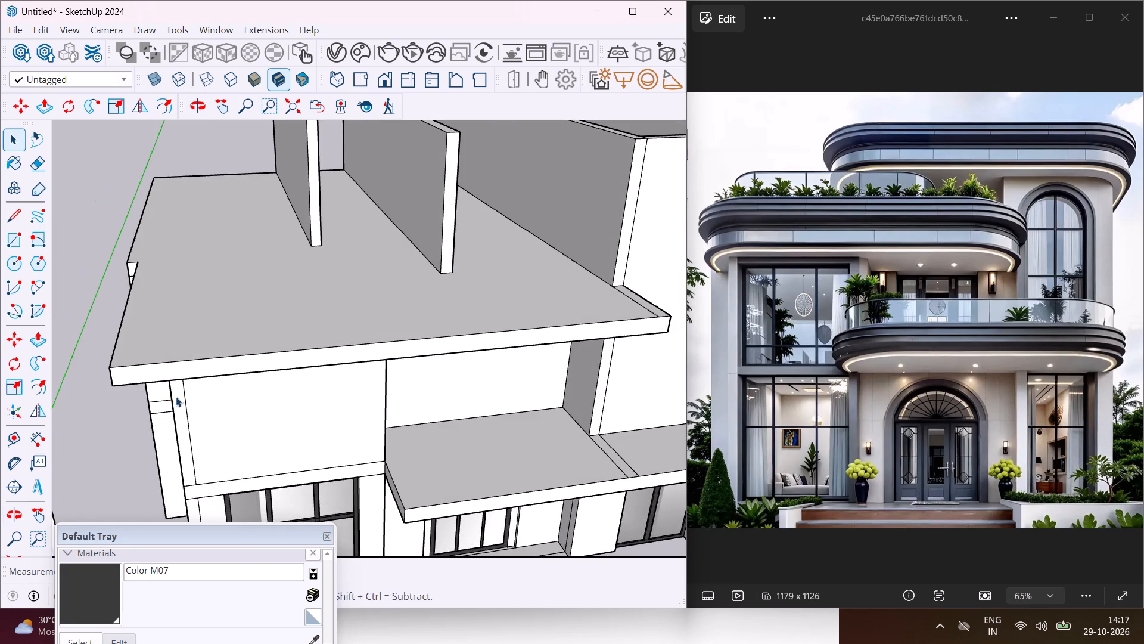
scroll(176, 395, down, 3)
scroll(365, 468, up, 3)
middle_drag(365, 468, 349, 442)
scroll(316, 421, down, 5)
middle_drag(362, 454, 345, 420)
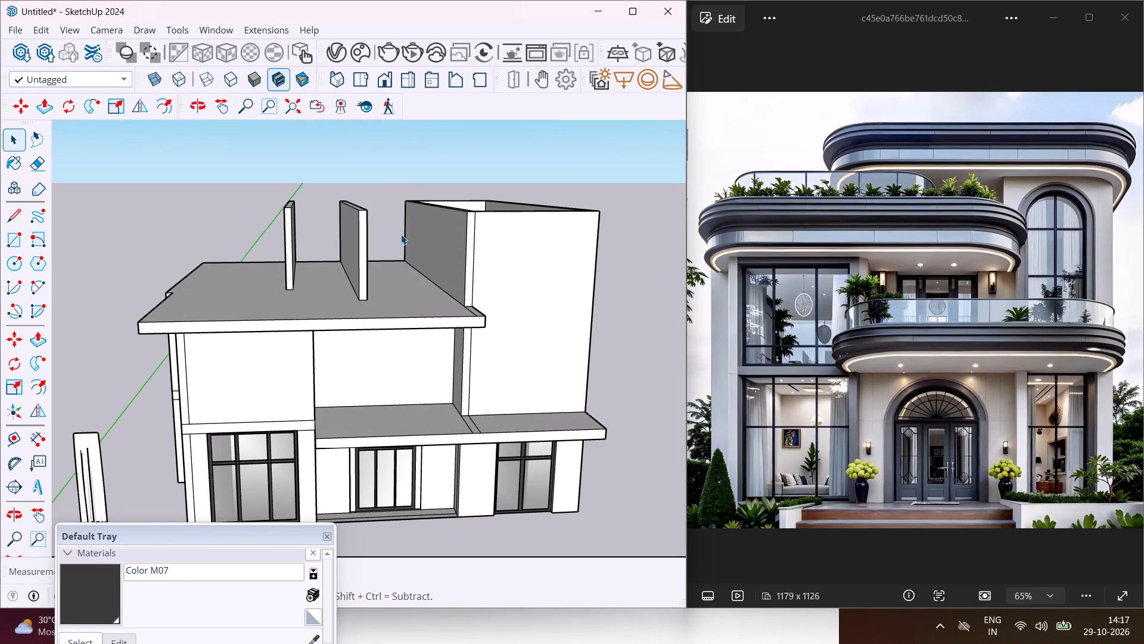
Draw an upright rotated rectangle 30' long and 1' high along the rear top ends of the upper-floor walls.
middle_drag(444, 208, 234, 307)
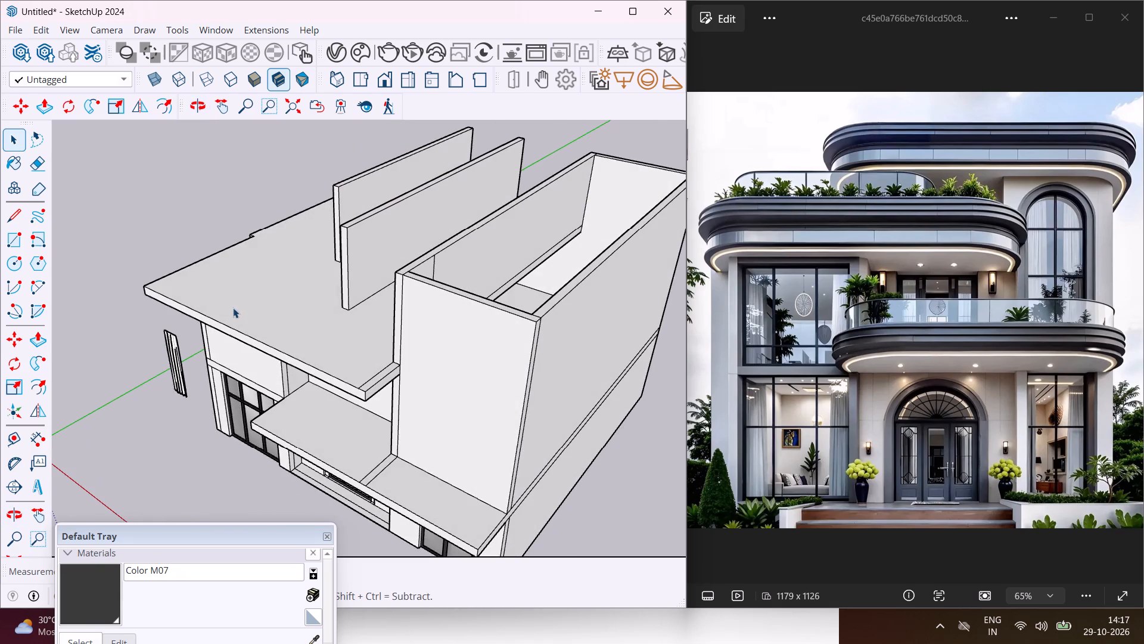
scroll(233, 308, down, 4)
middle_drag(529, 203, 251, 318)
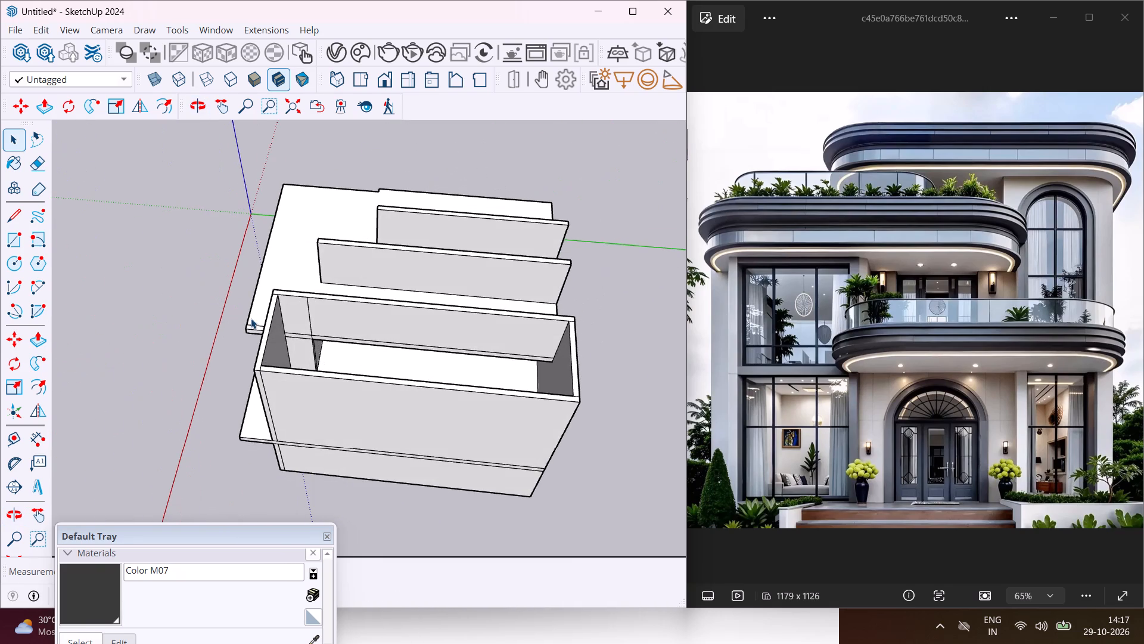
scroll(578, 278, up, 3)
middle_drag(578, 278, 578, 261)
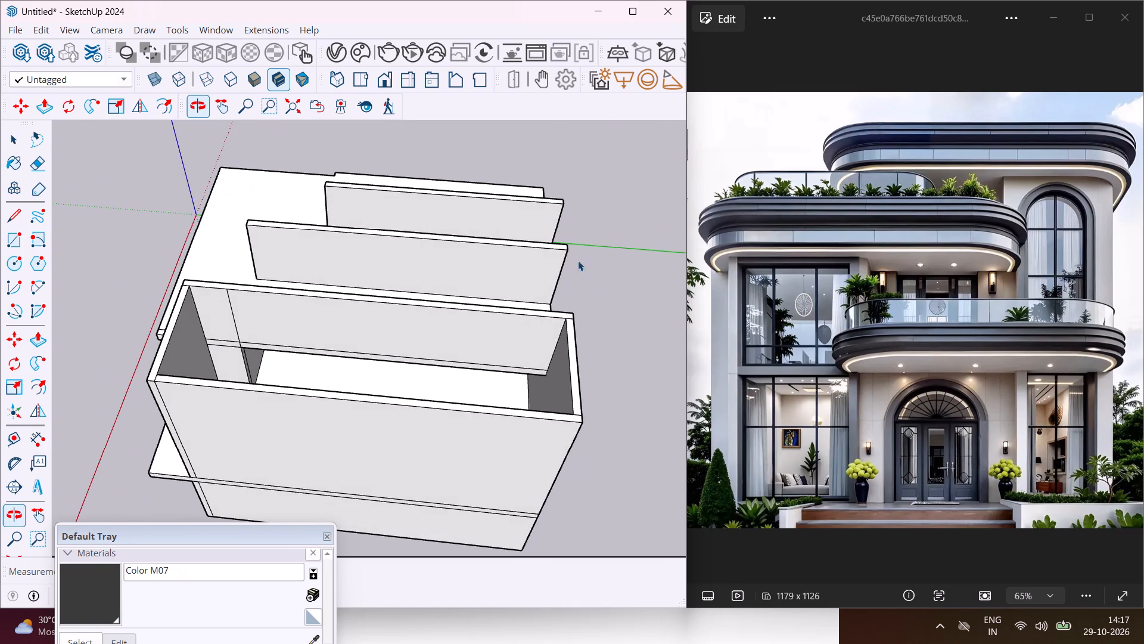
click(35, 246)
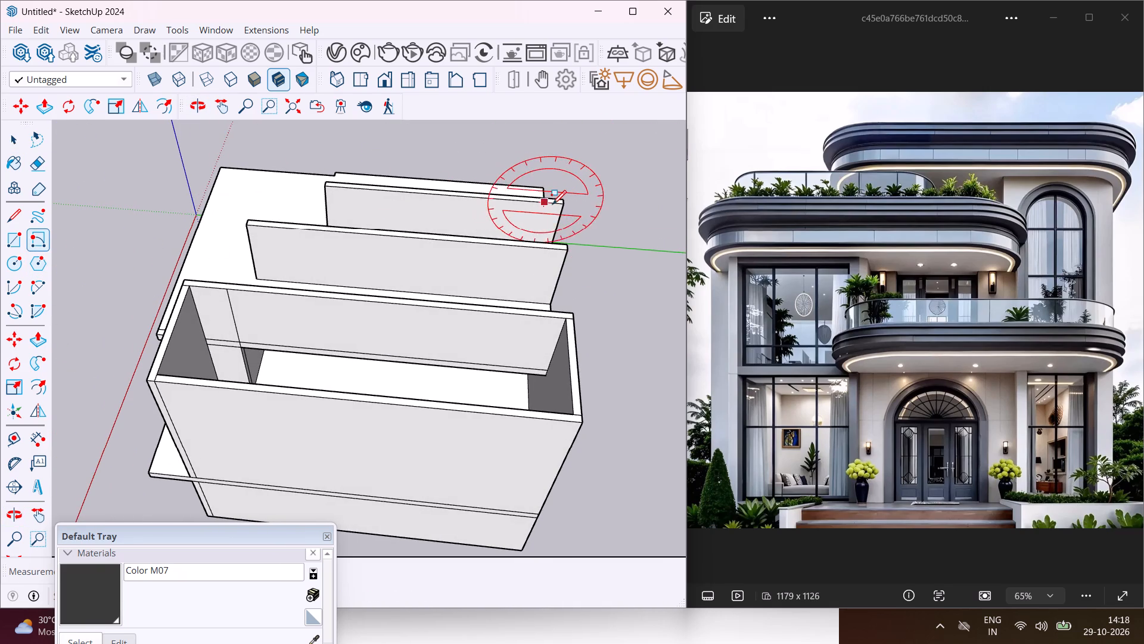
scroll(552, 204, up, 7)
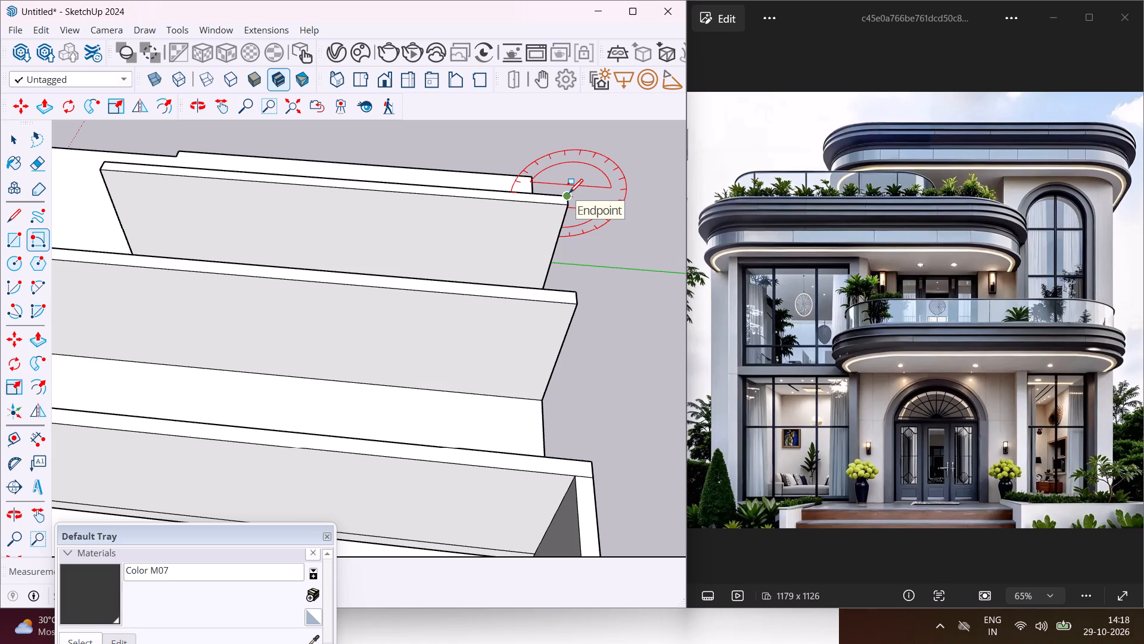
click(568, 193)
scroll(562, 219, down, 8)
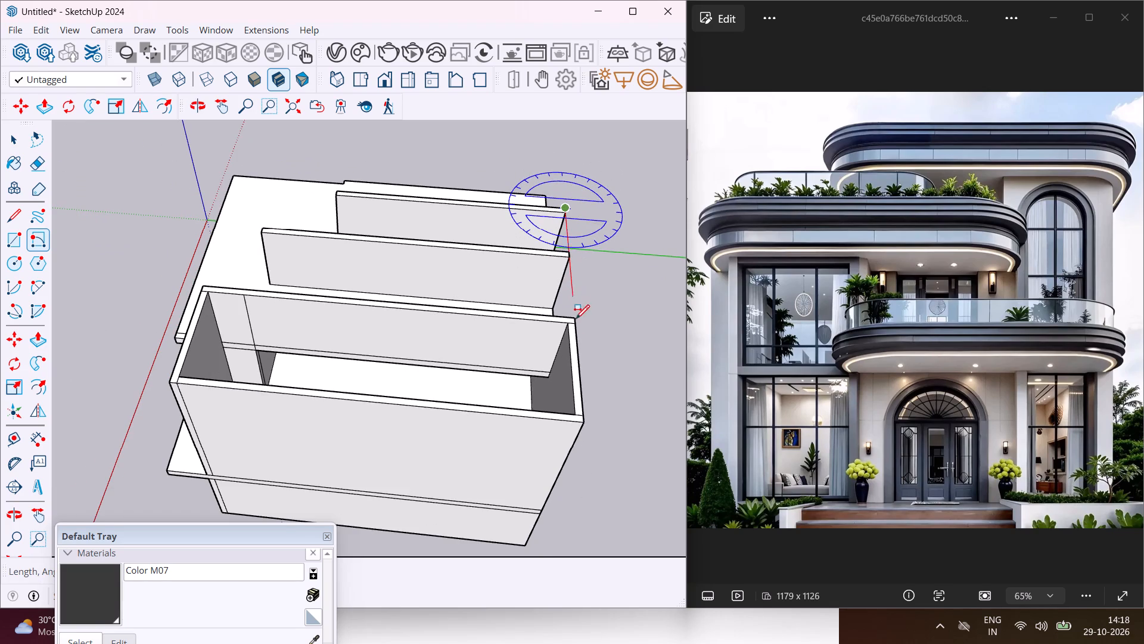
click(581, 422)
middle_drag(579, 418, 583, 225)
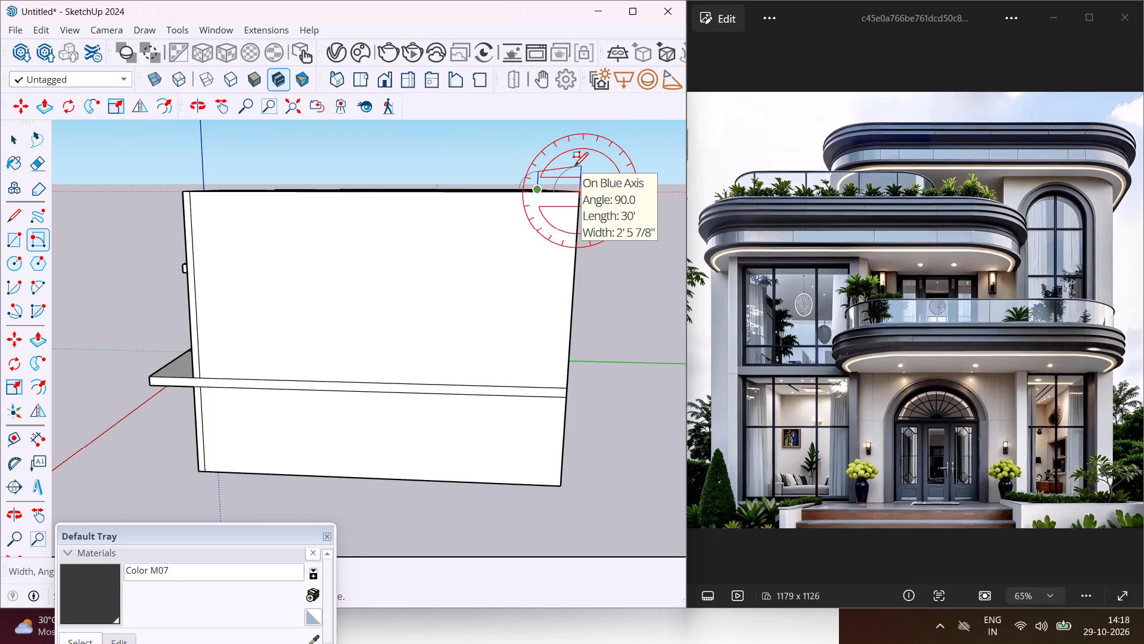
text(1')
key(Return)
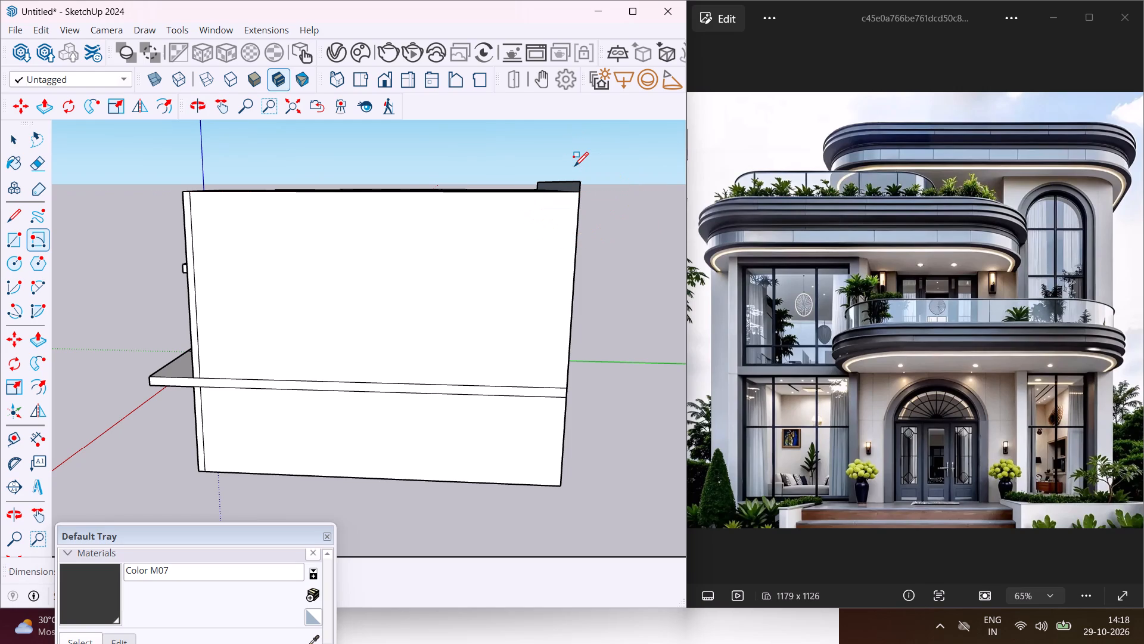
key(Escape)
key(space)
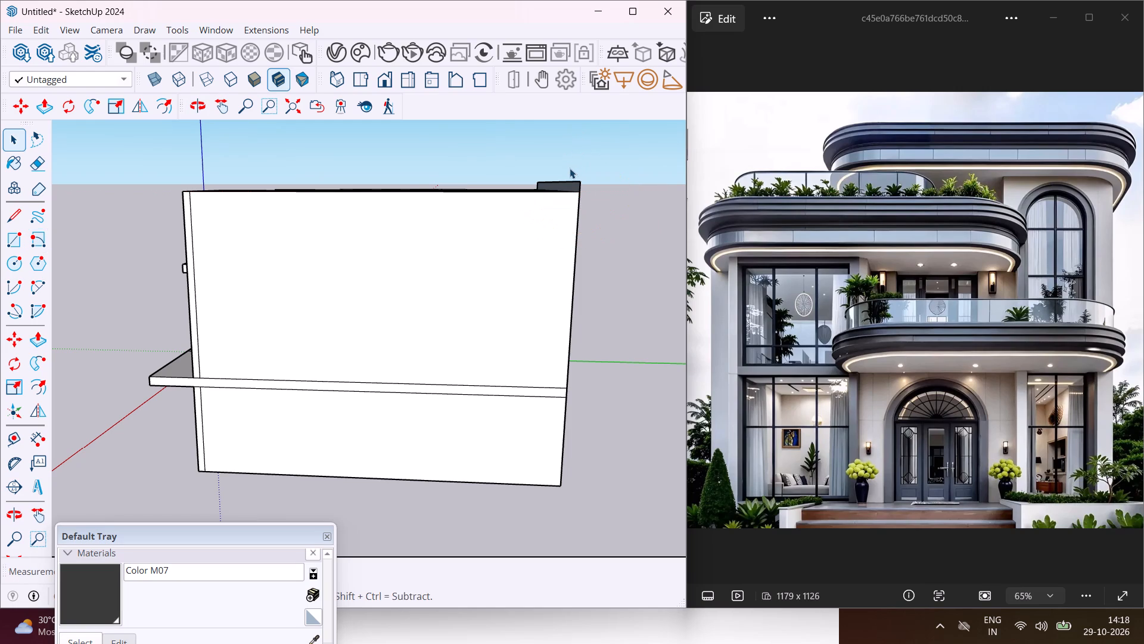
Push/Pull the upright rear rectangle forward across the upper-floor walls to form a top roof slab overhanging the front.
middle_drag(568, 176, 613, 219)
scroll(602, 212, up, 3)
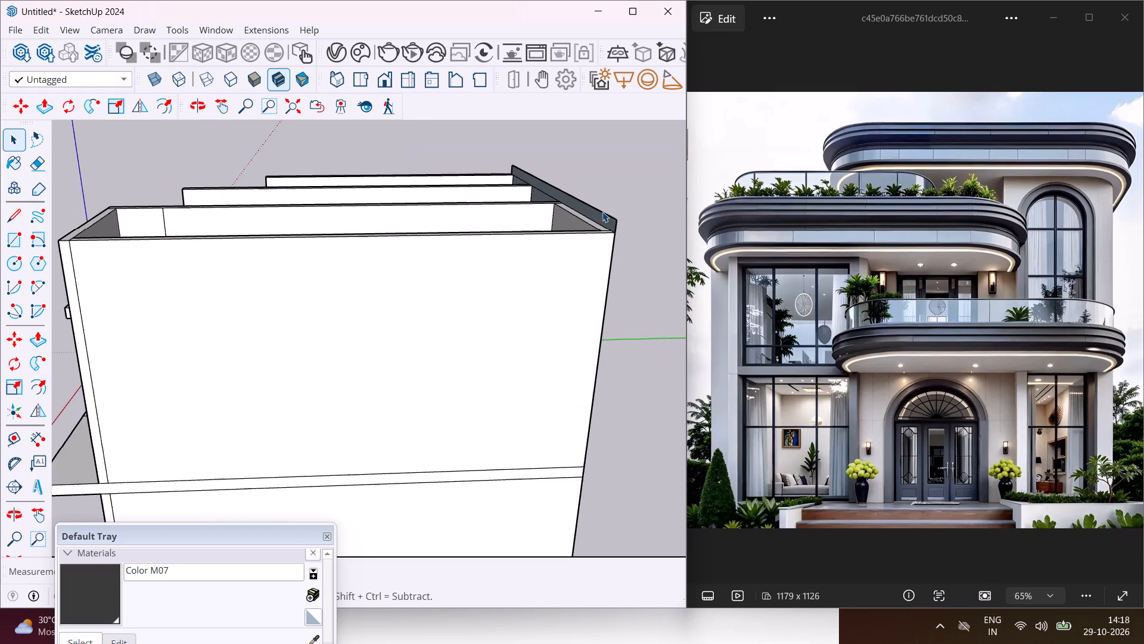
scroll(602, 212, up, 4)
click(611, 224)
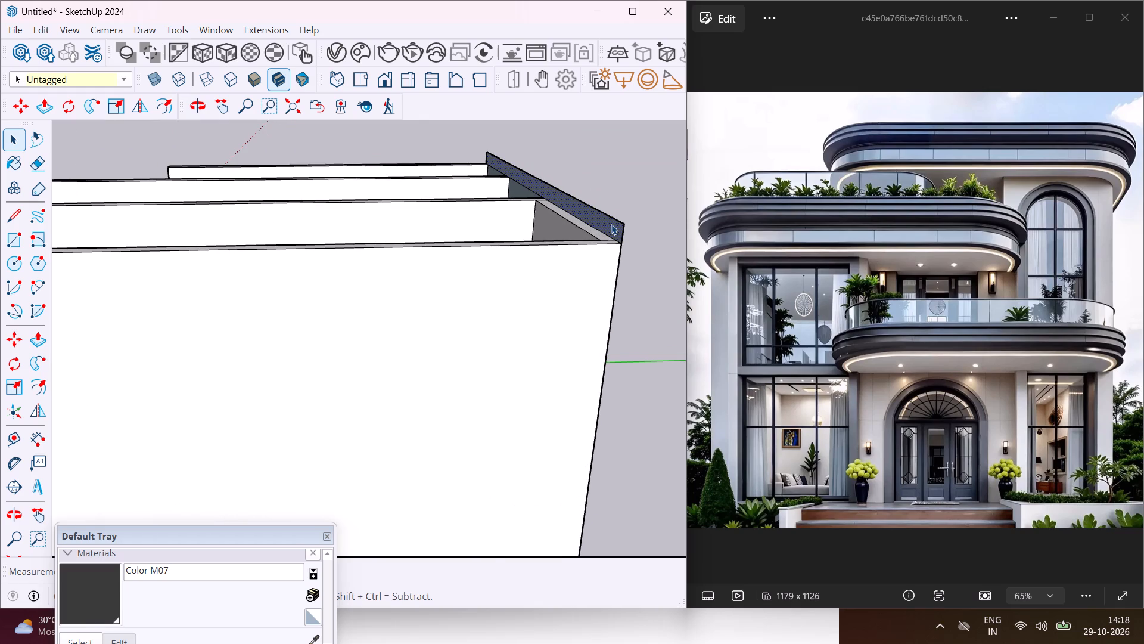
key(p)
click(611, 224)
scroll(556, 226, down, 2)
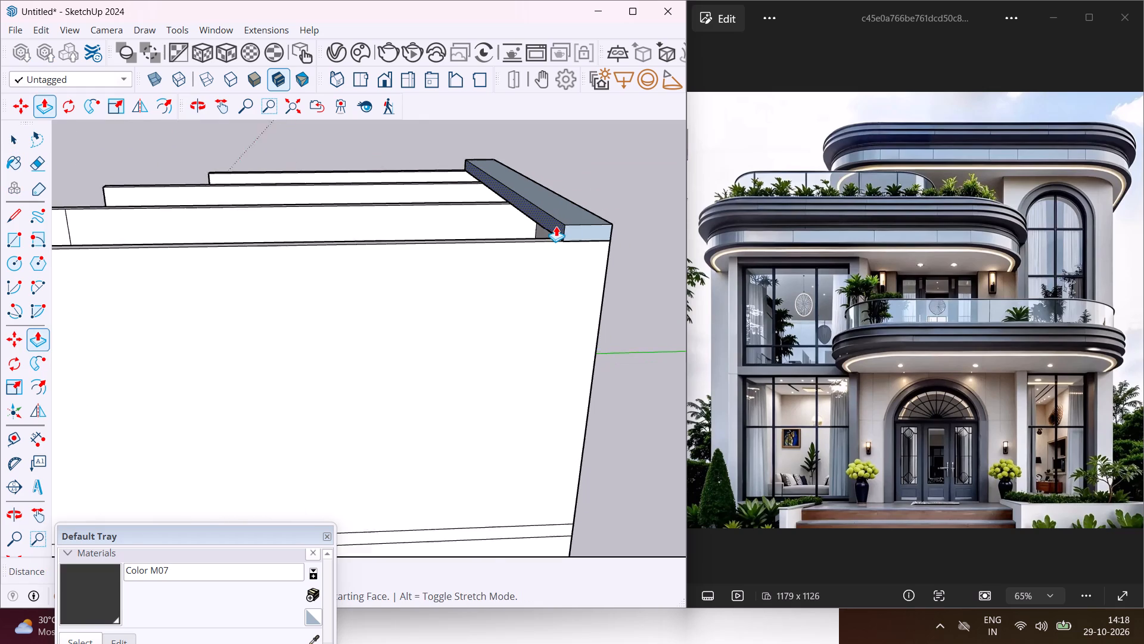
scroll(556, 226, down, 7)
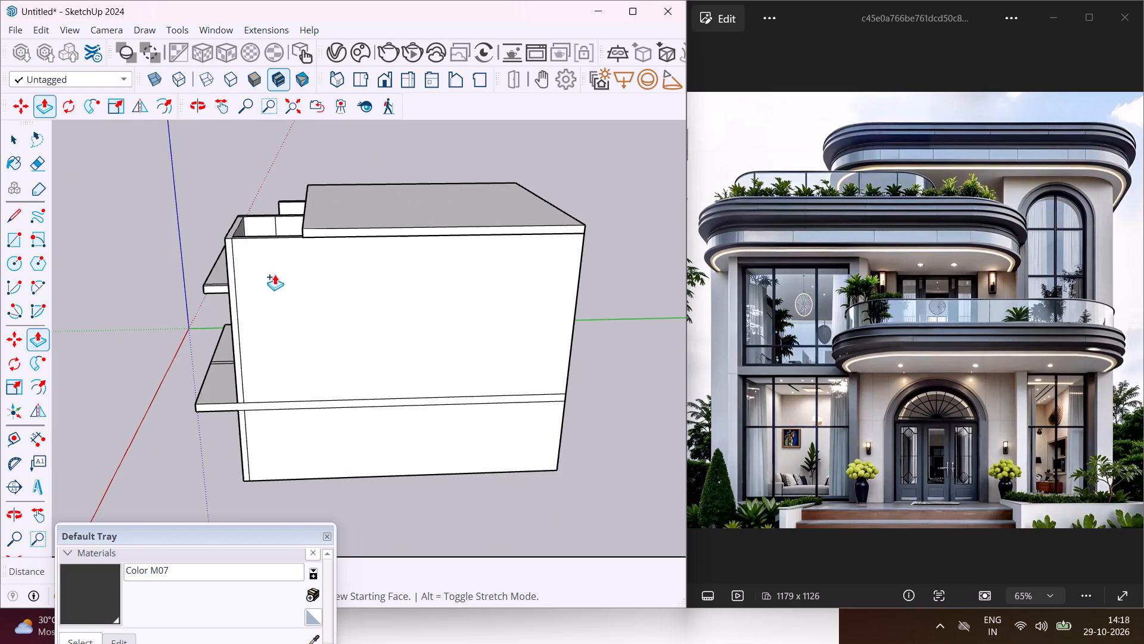
click(195, 345)
key(Escape)
Push/Pull the top roof slab's right side face outward by a short freehand distance beyond the wall.
scroll(229, 233, up, 3)
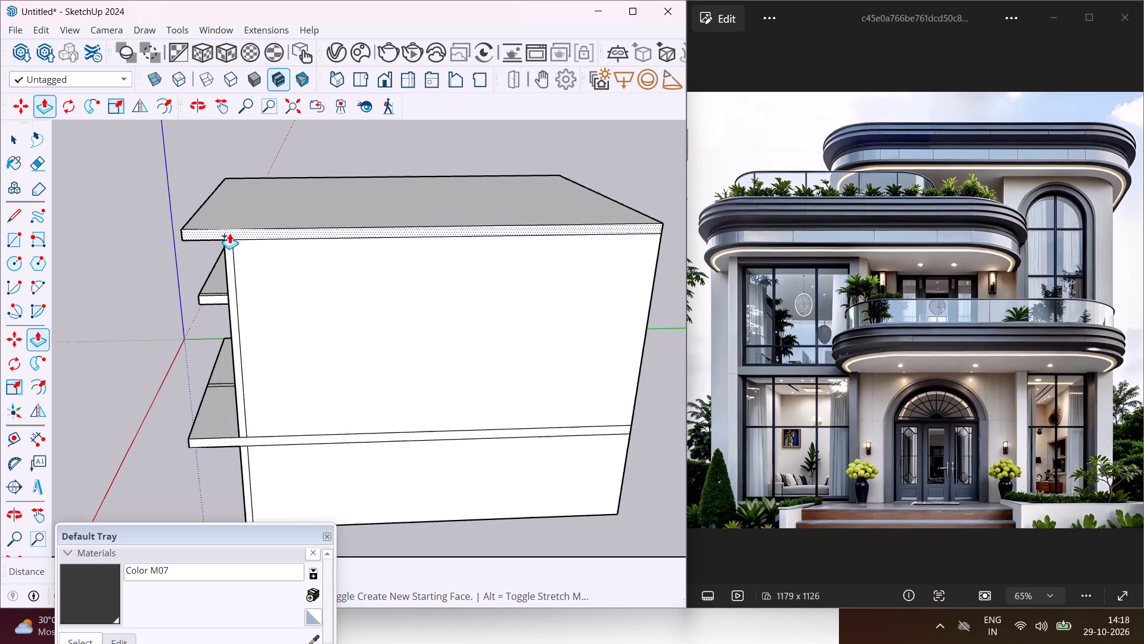
scroll(229, 233, up, 4)
click(229, 233)
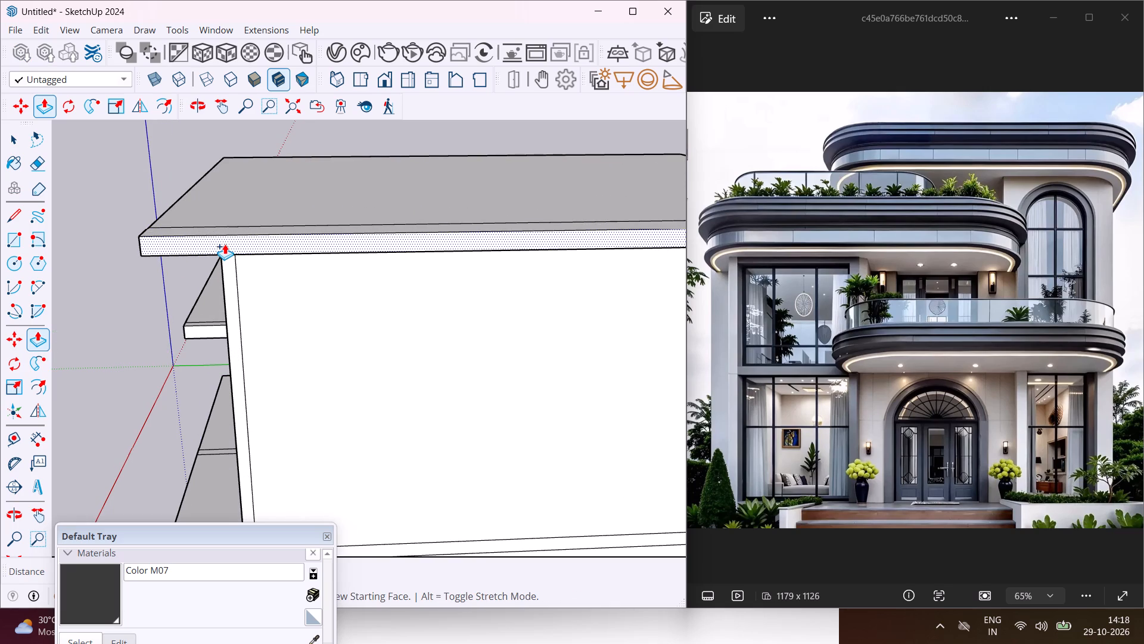
click(223, 247)
Push/Pull the top roof slab's left side face outward by a short freehand distance.
middle_drag(223, 247, 449, 272)
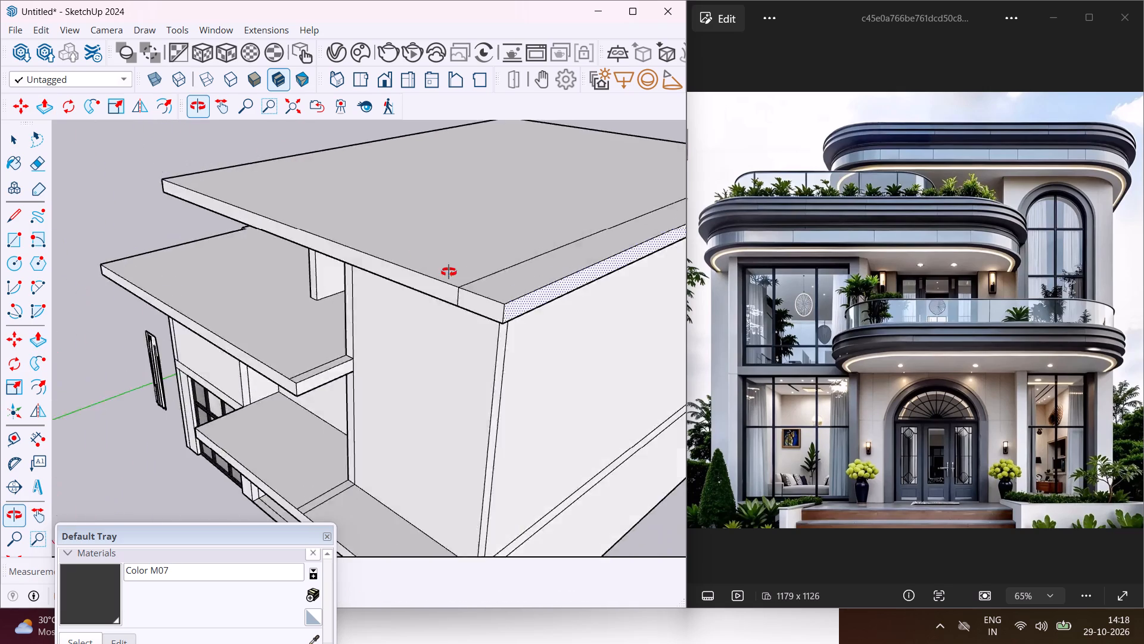
middle_drag(449, 272, 656, 268)
middle_drag(261, 213, 534, 187)
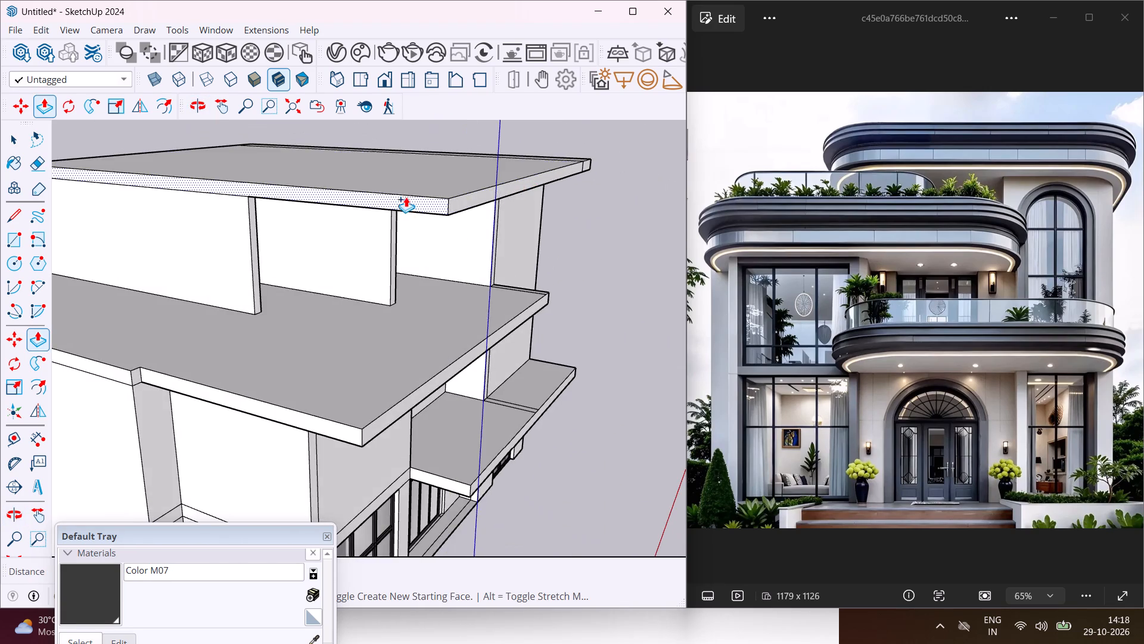
scroll(402, 197, up, 3)
click(402, 197)
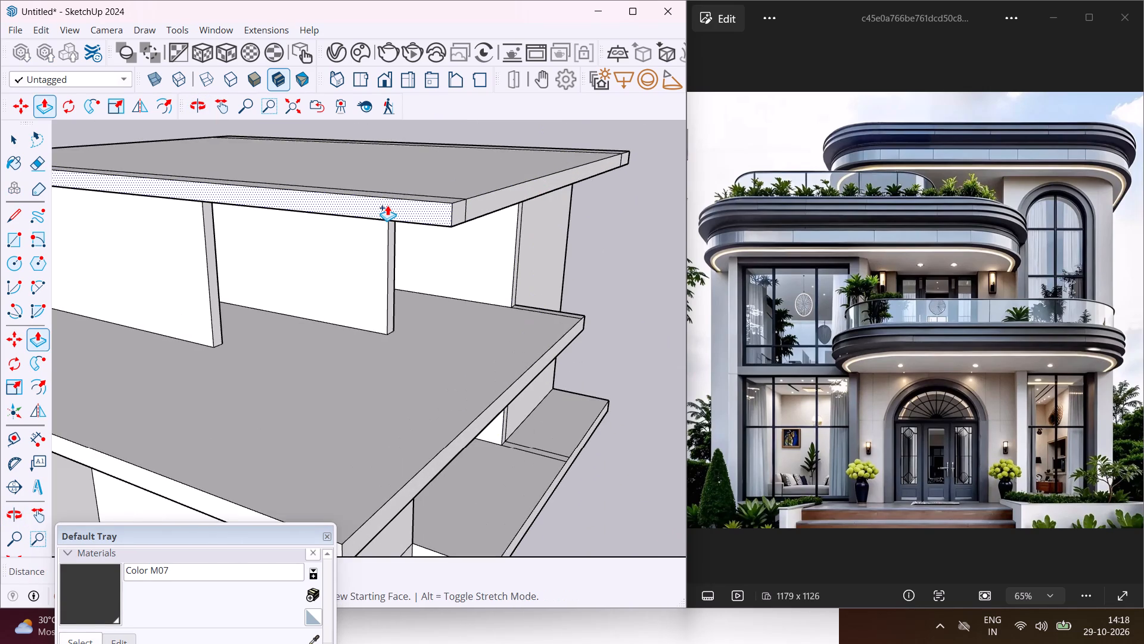
click(385, 206)
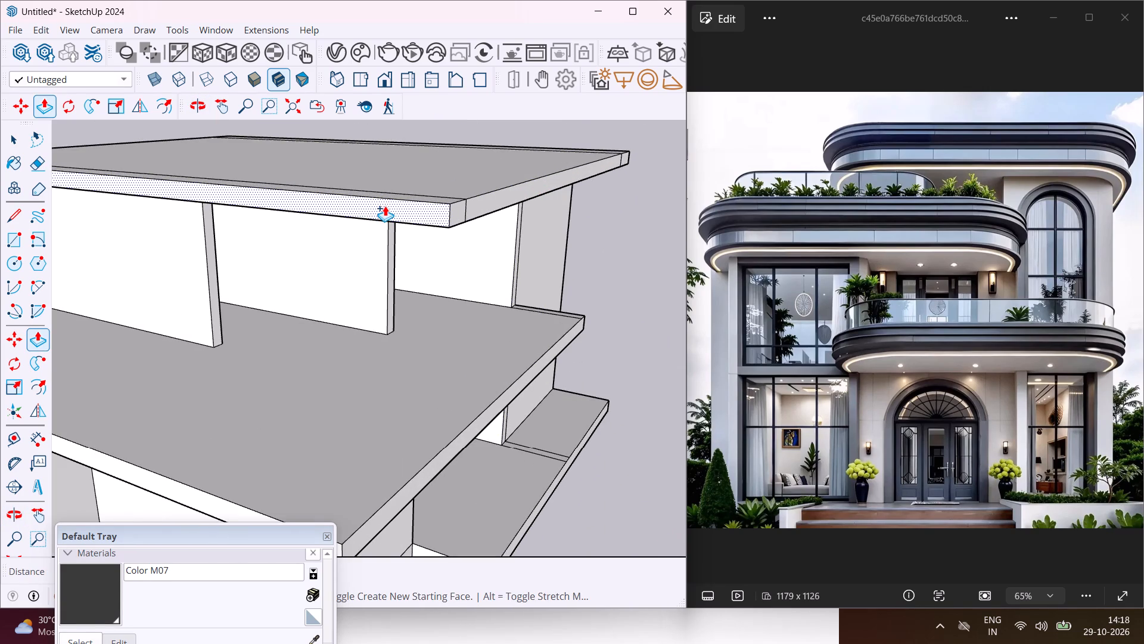
key(Escape)
key(space)
Draw a tangent two-point arc across the left front corner of the lower balcony slab's top face.
middle_drag(422, 197, 396, 223)
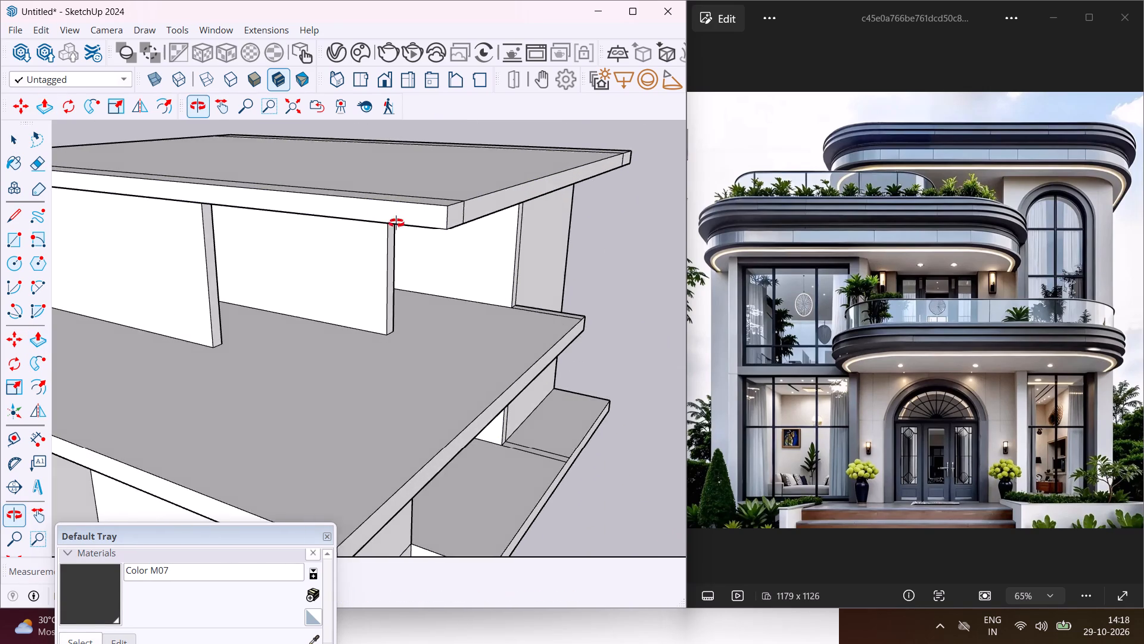
middle_drag(396, 223, 284, 283)
scroll(282, 283, up, 1)
scroll(262, 270, down, 9)
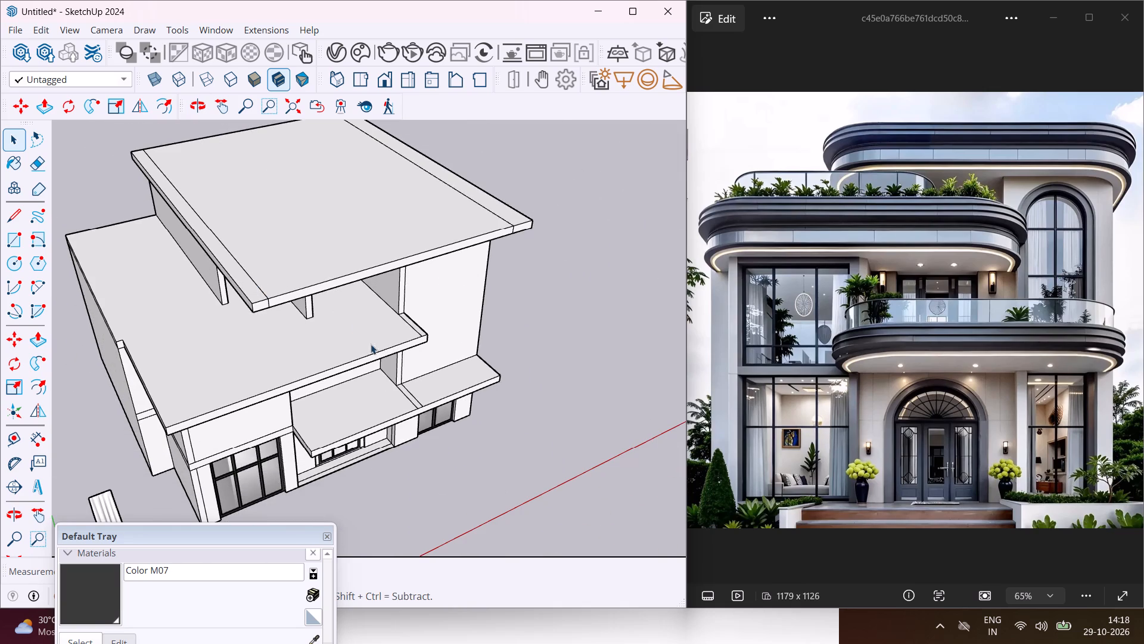
scroll(488, 376, up, 3)
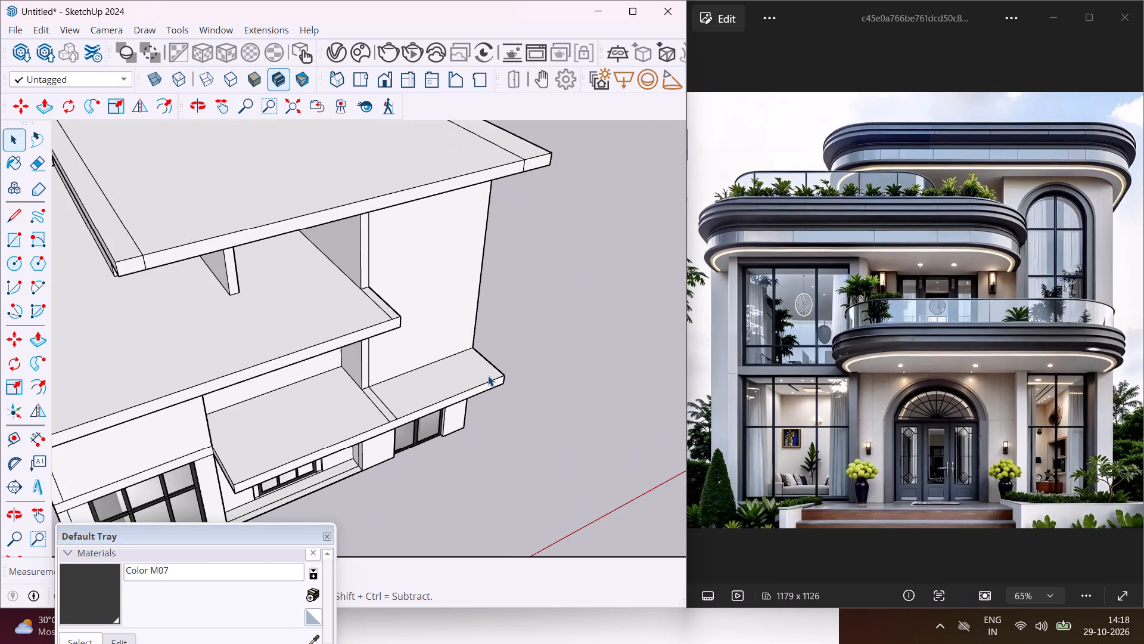
middle_drag(488, 376, 477, 349)
scroll(488, 376, up, 1)
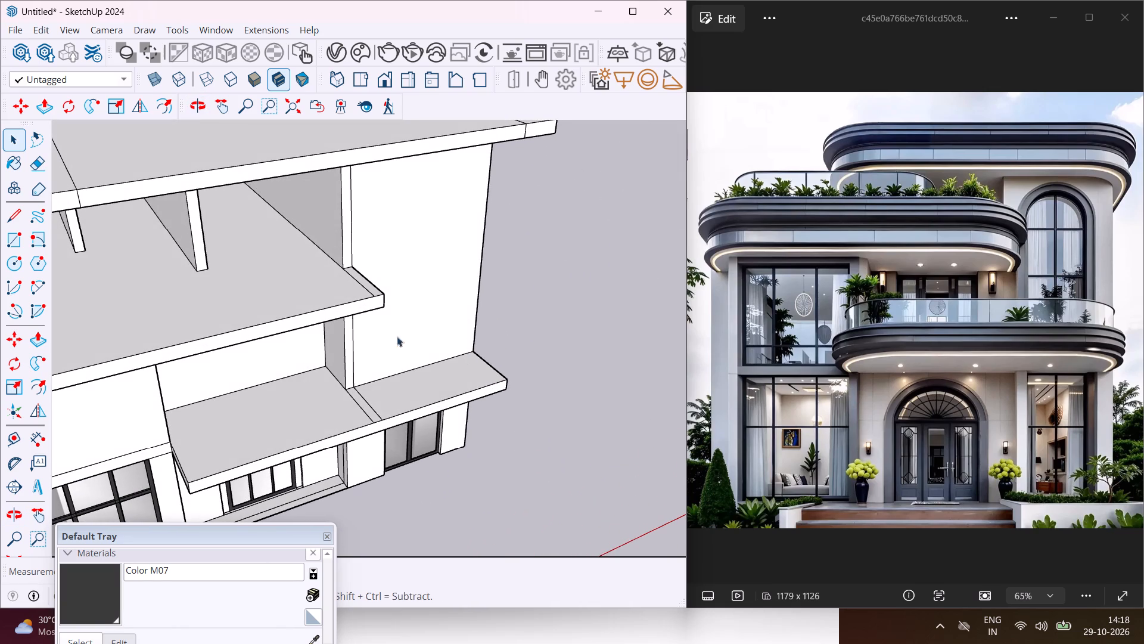
click(35, 284)
scroll(108, 240, down, 6)
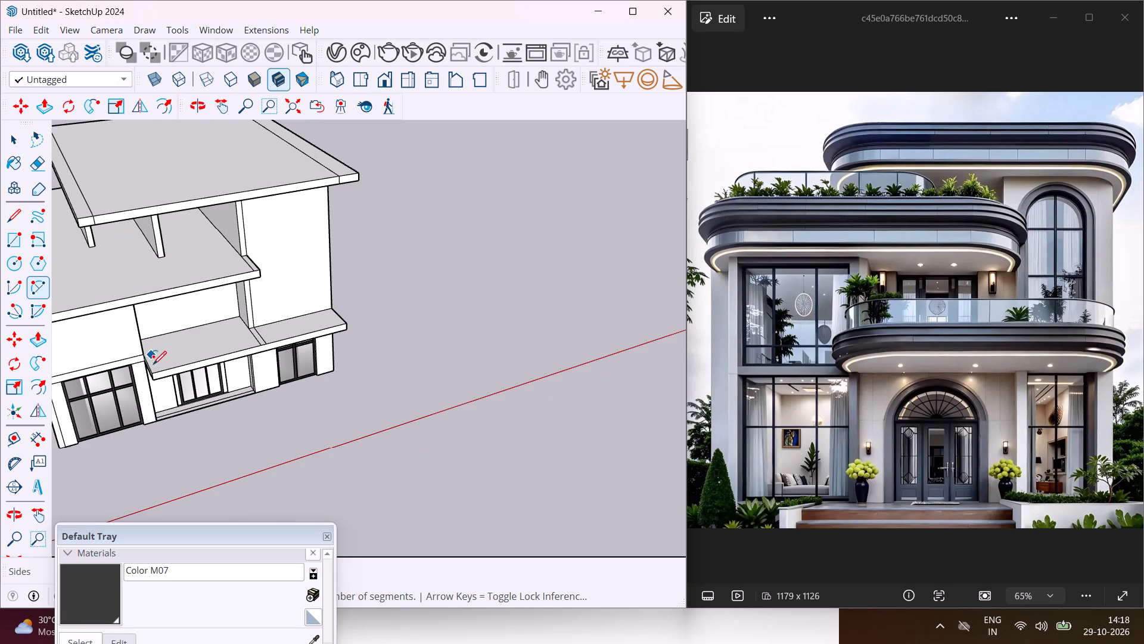
scroll(155, 372, up, 4)
middle_drag(156, 373, 172, 449)
scroll(151, 407, up, 3)
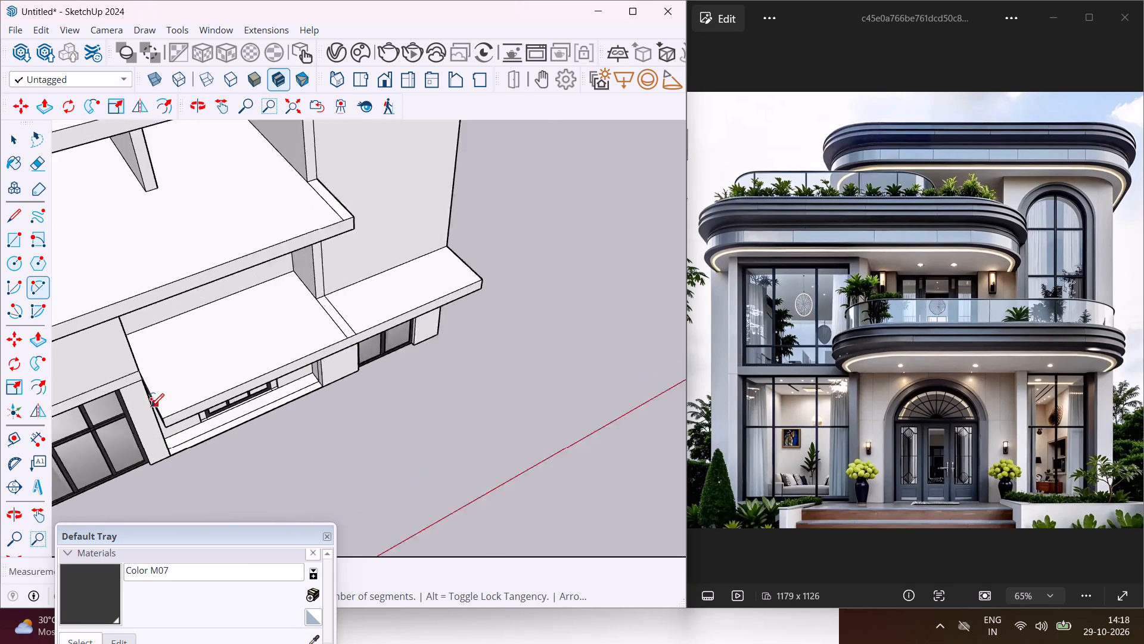
scroll(151, 407, up, 6)
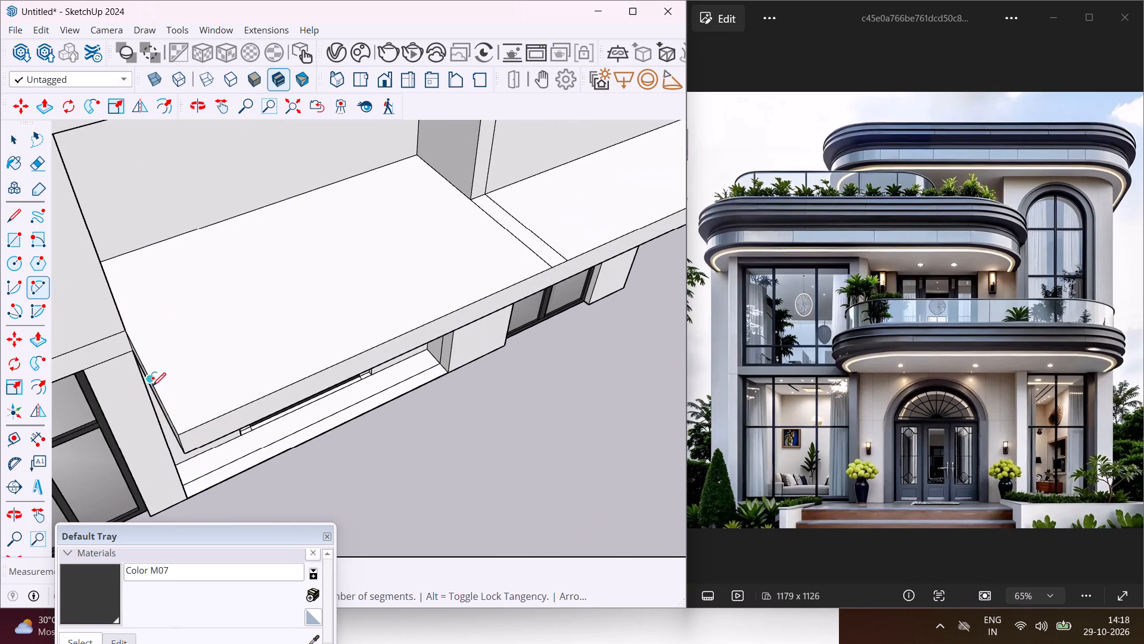
click(148, 378)
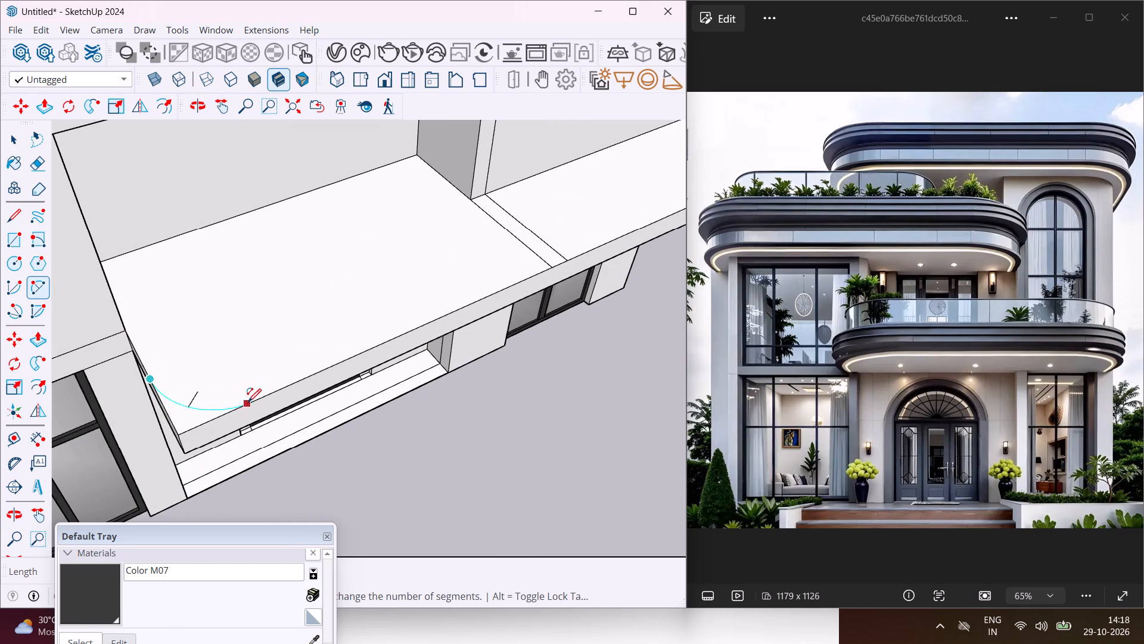
click(254, 401)
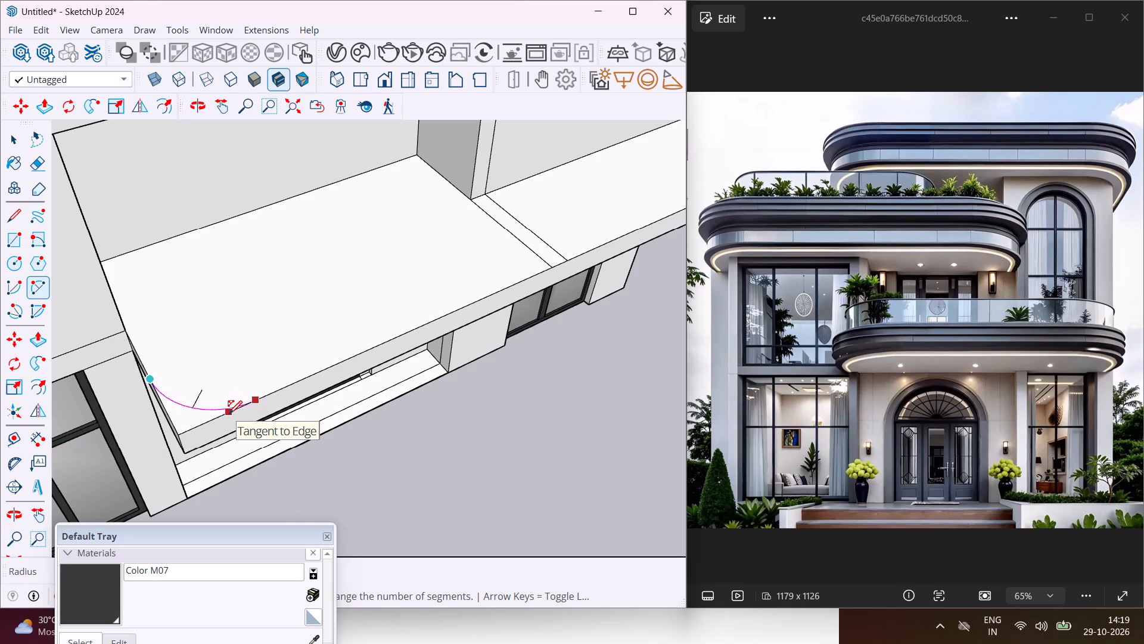
click(229, 414)
Draw a matching tangent arc across the right front corner of the lower balcony slab's top face.
scroll(120, 400, down, 5)
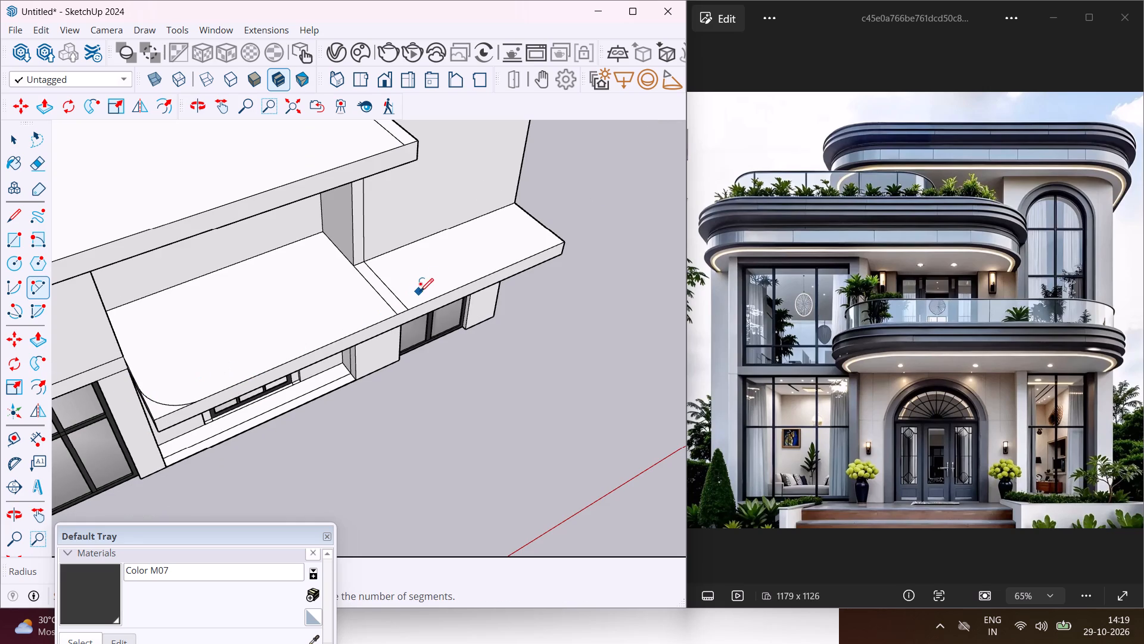
scroll(487, 261, up, 3)
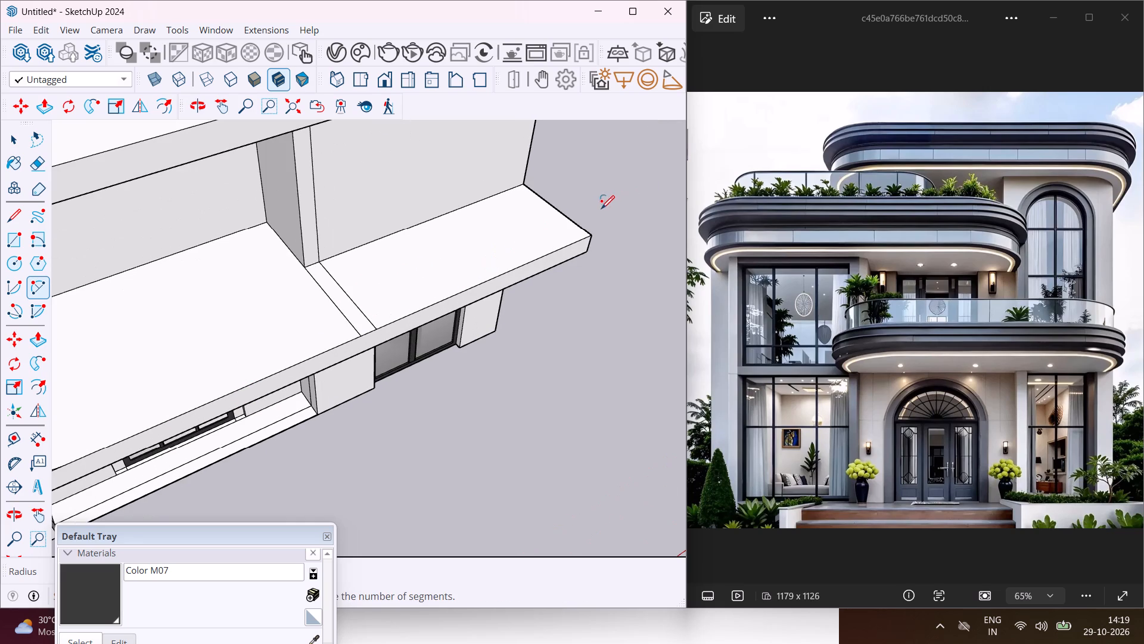
scroll(555, 202, up, 4)
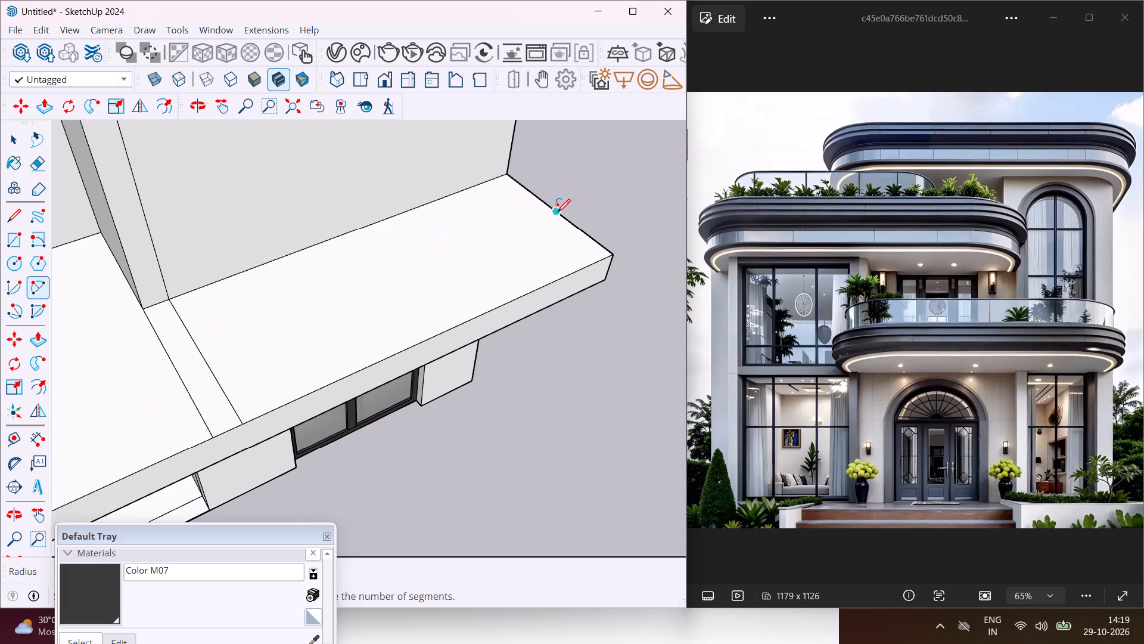
click(557, 212)
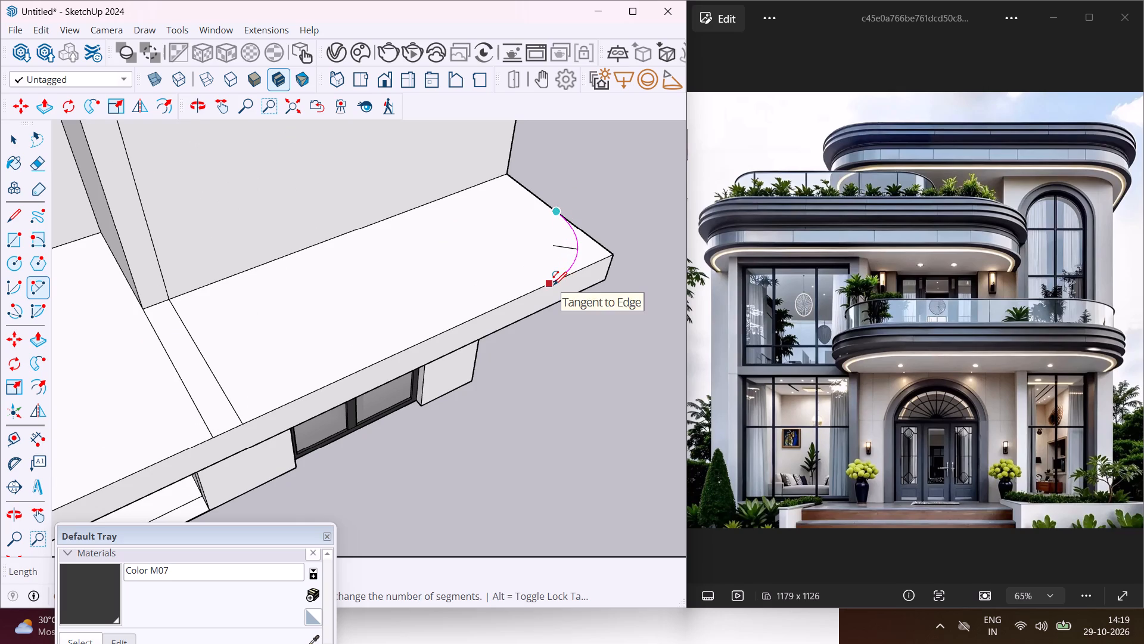
click(549, 284)
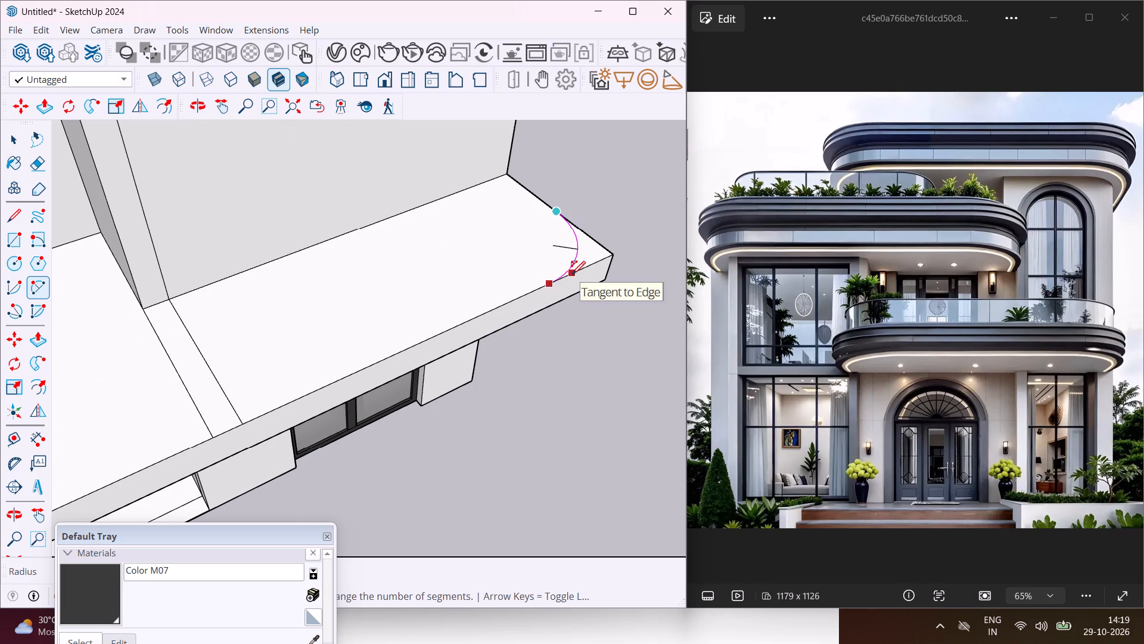
click(572, 274)
Draw a tangent arc across the left front corner of the larger slab above the lower balcony.
scroll(477, 264, down, 5)
middle_drag(463, 271, 546, 288)
scroll(545, 279, down, 11)
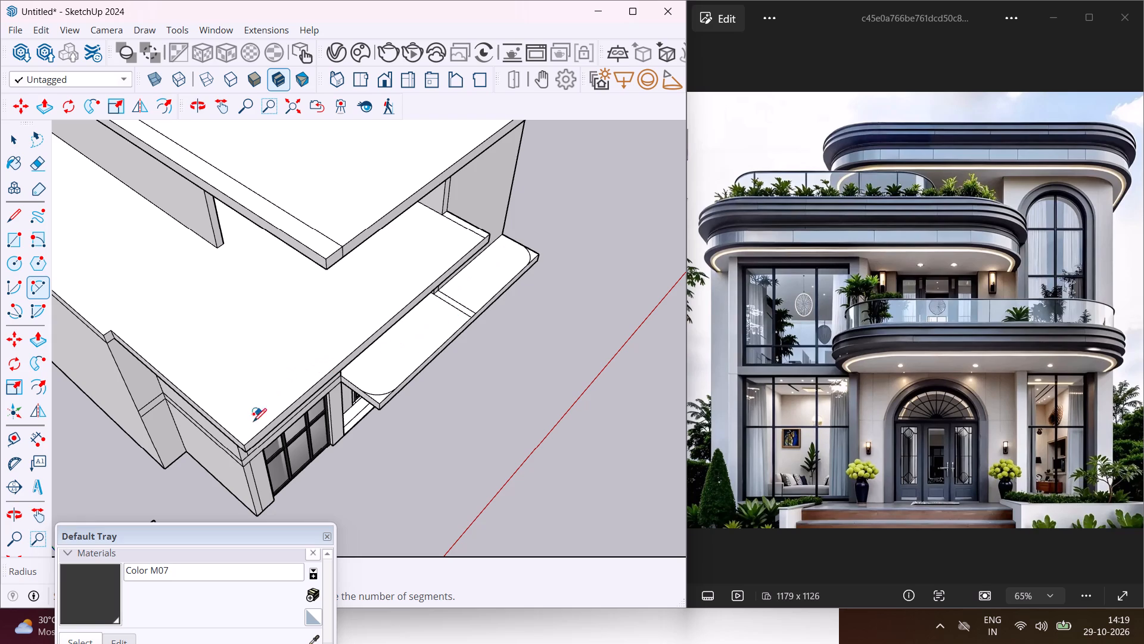
scroll(245, 433, up, 5)
middle_drag(245, 434, 220, 401)
scroll(192, 377, up, 3)
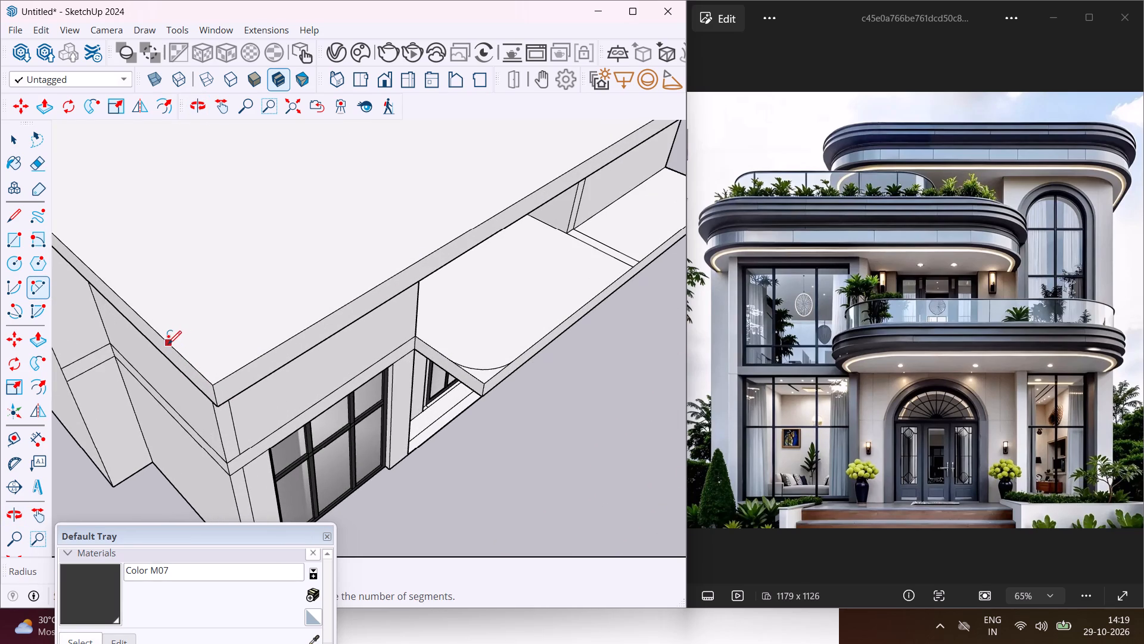
click(165, 338)
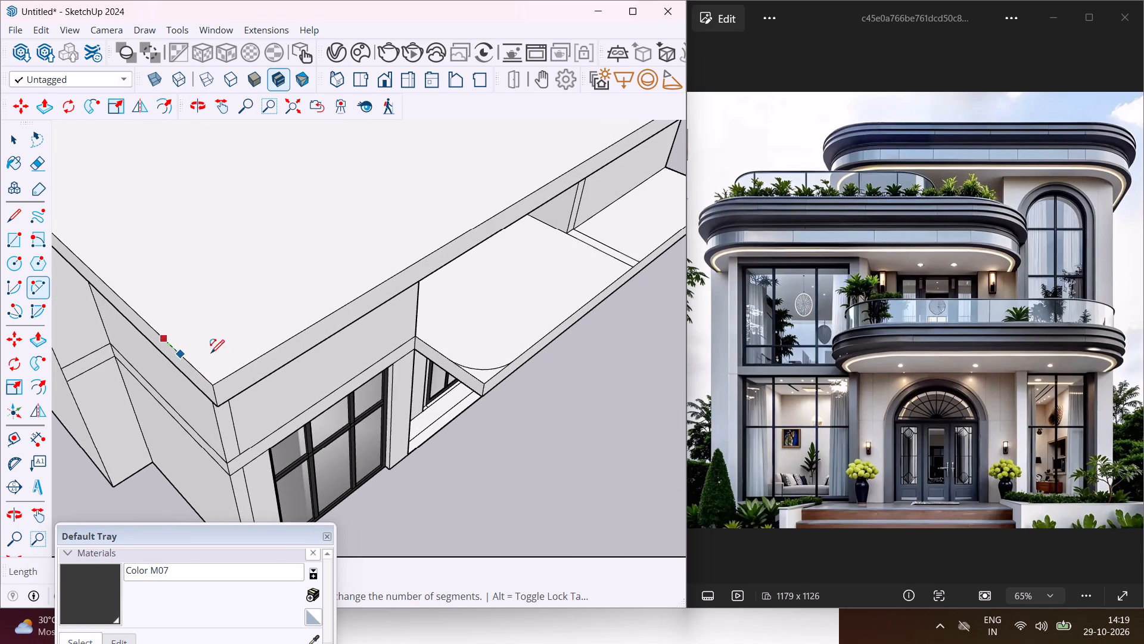
click(285, 345)
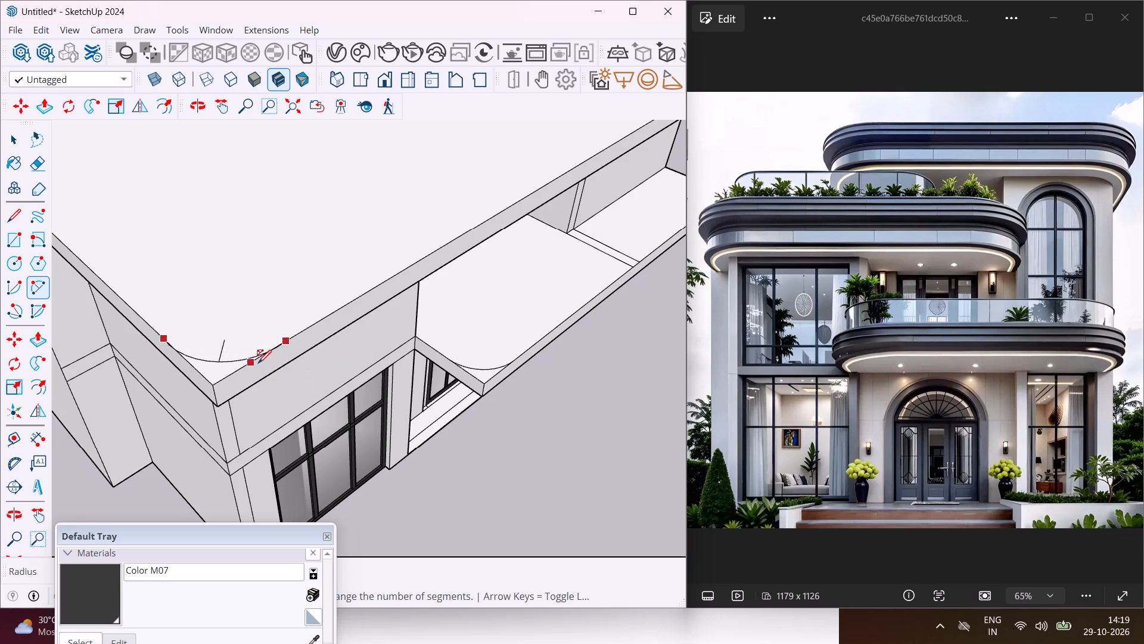
click(263, 359)
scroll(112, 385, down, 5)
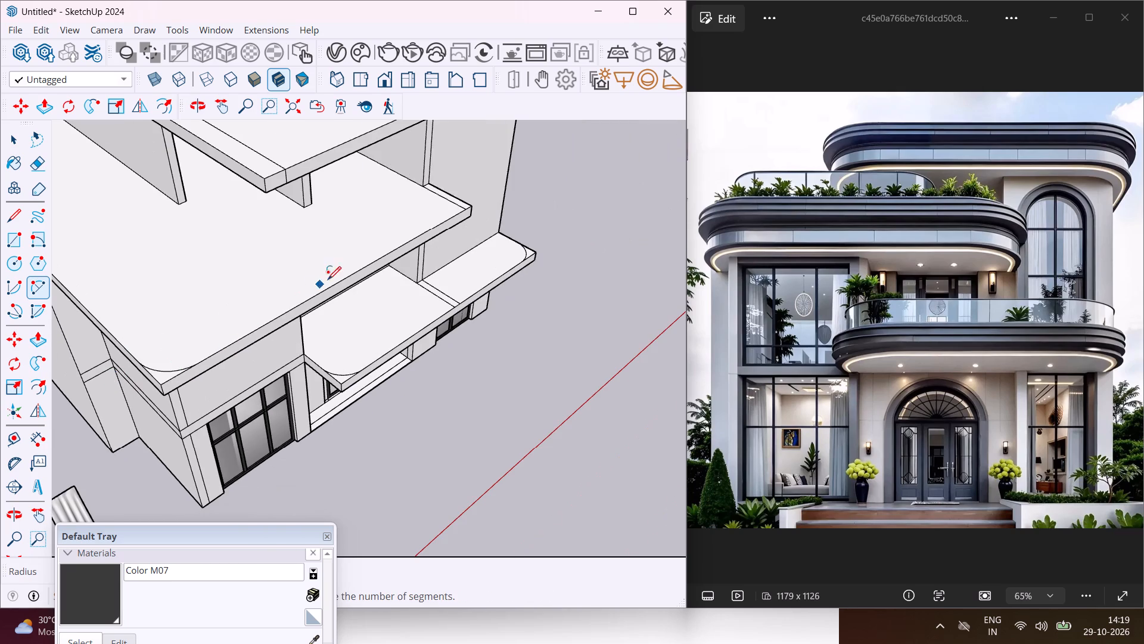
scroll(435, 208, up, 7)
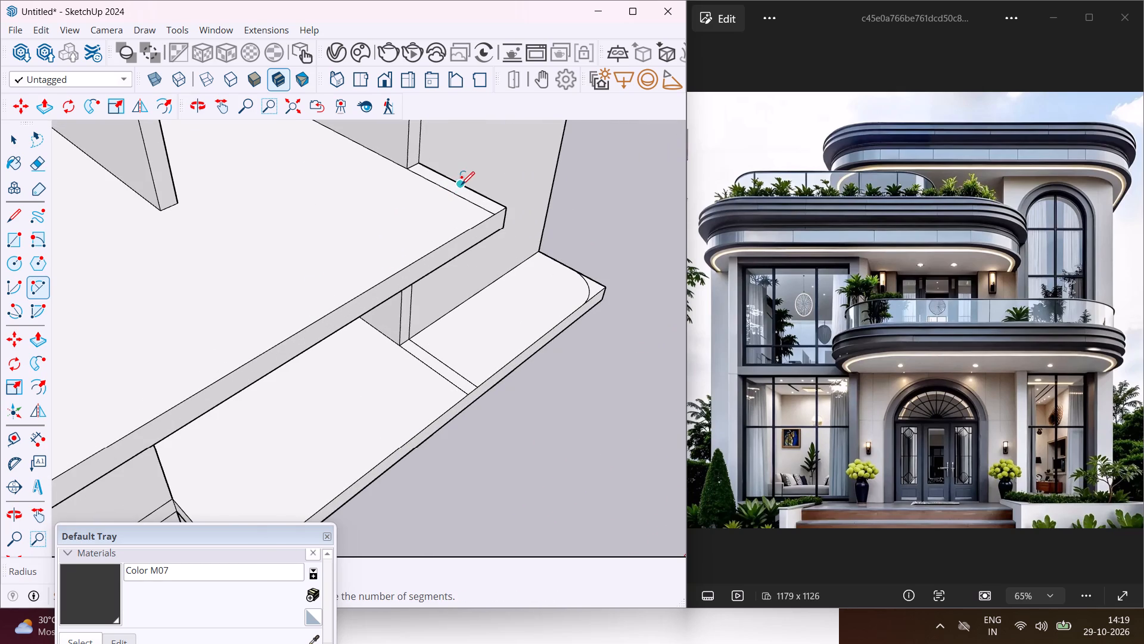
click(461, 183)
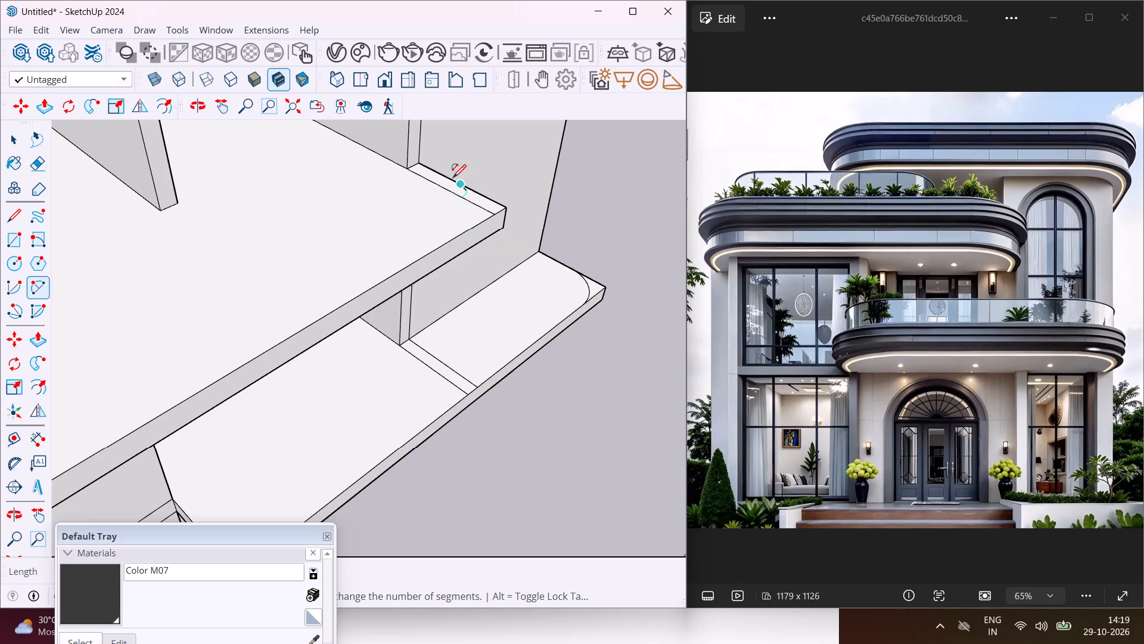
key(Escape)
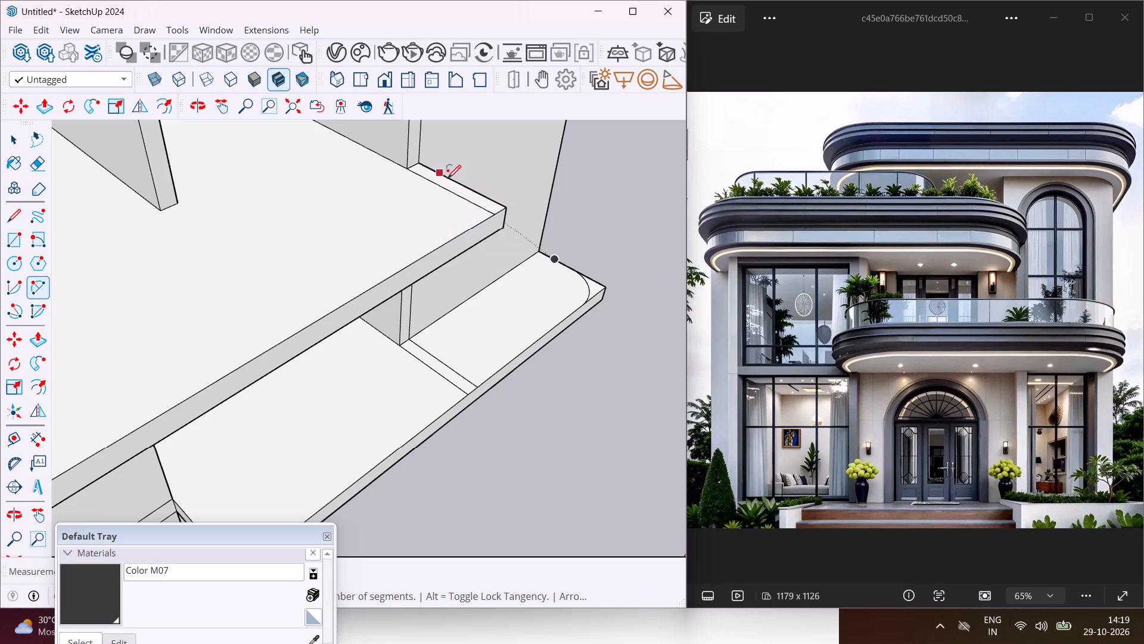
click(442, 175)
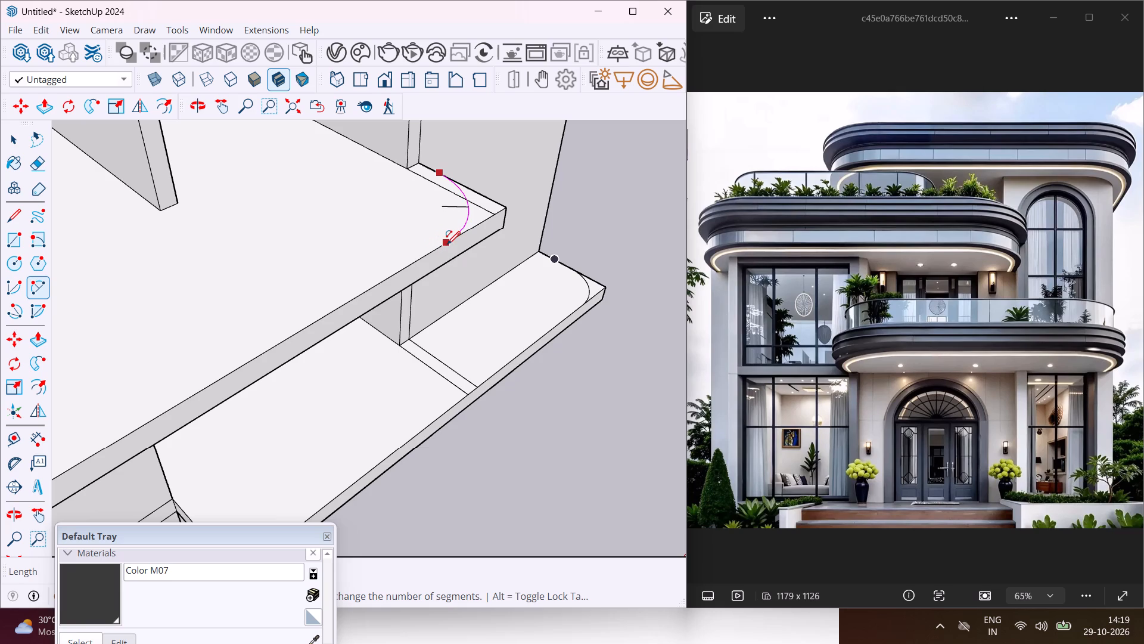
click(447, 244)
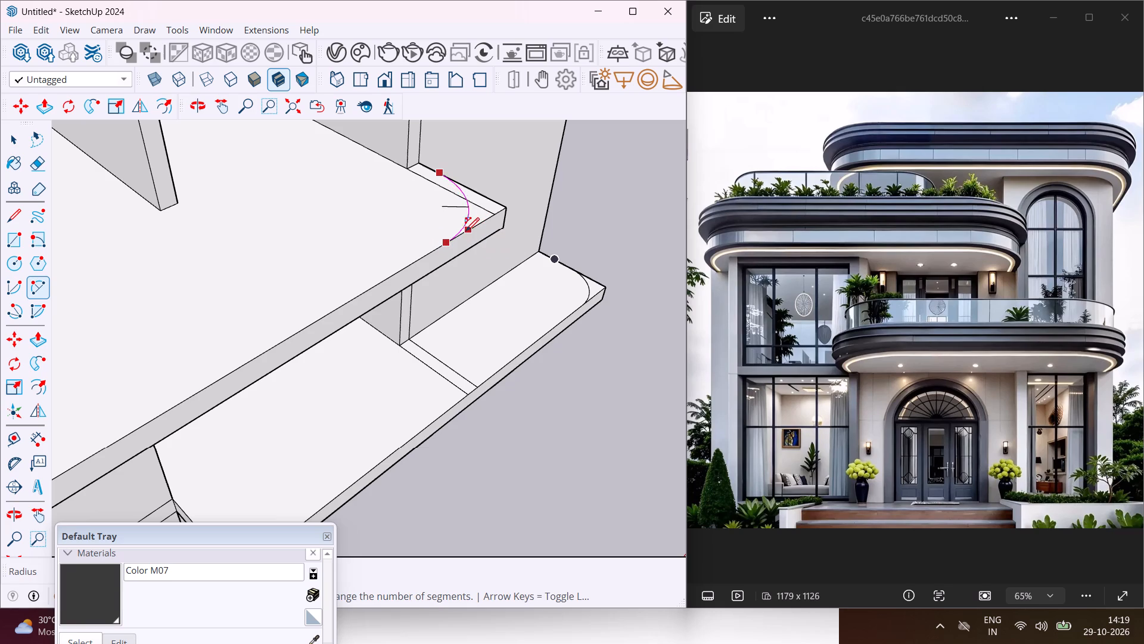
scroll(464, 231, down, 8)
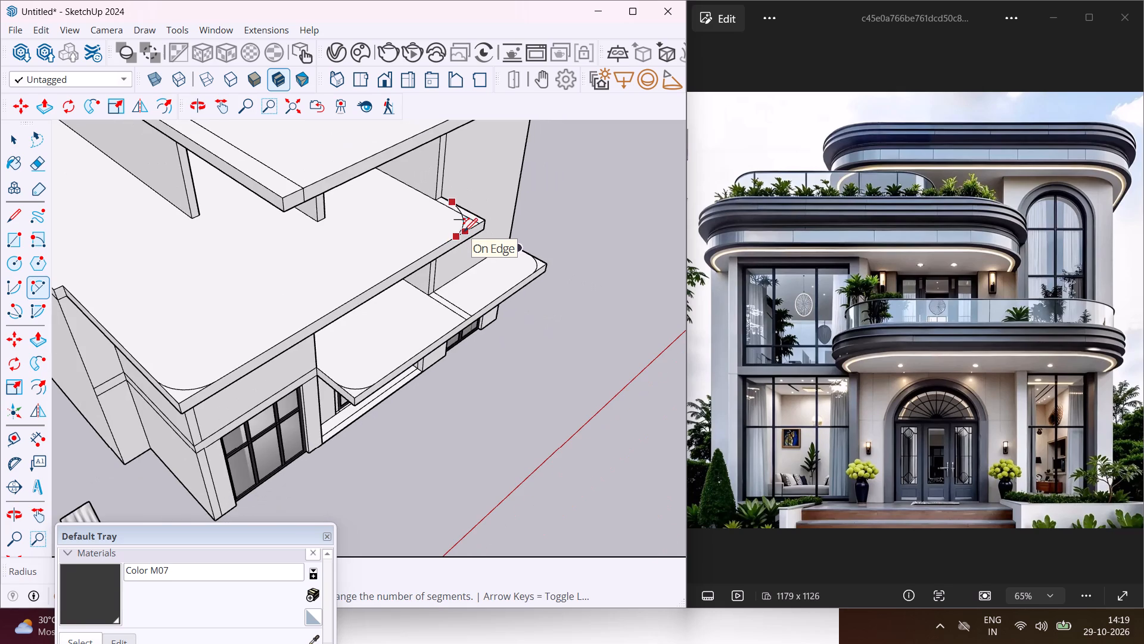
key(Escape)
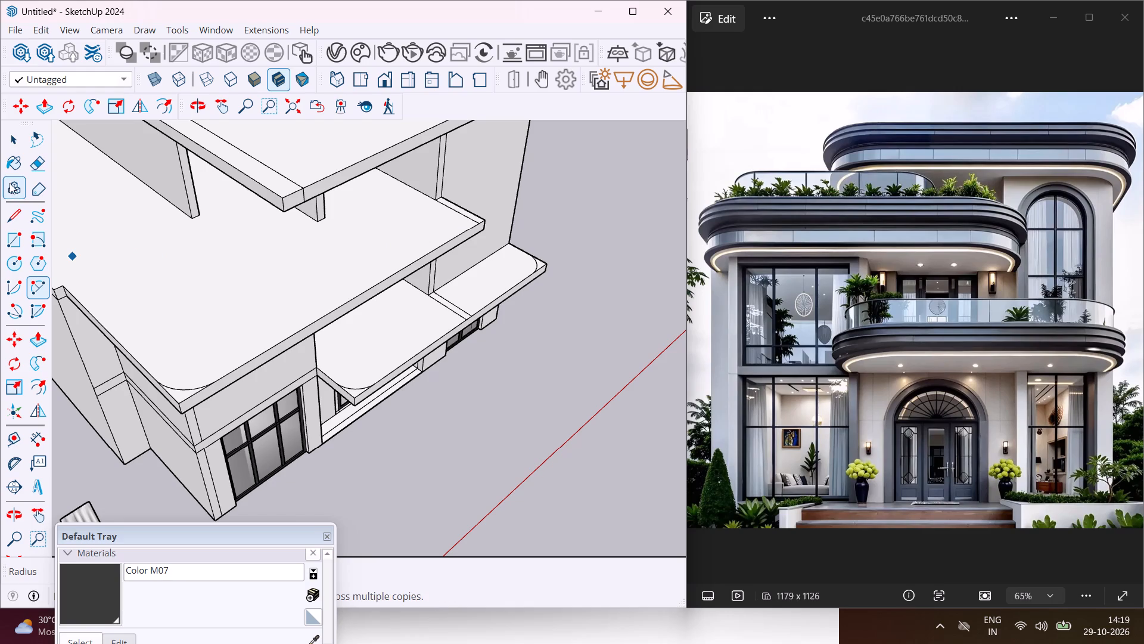
Place a guide line on the larger middle slab, parallel to its front edge and about 2' 9" behind it, at the left arc's start.
click(20, 437)
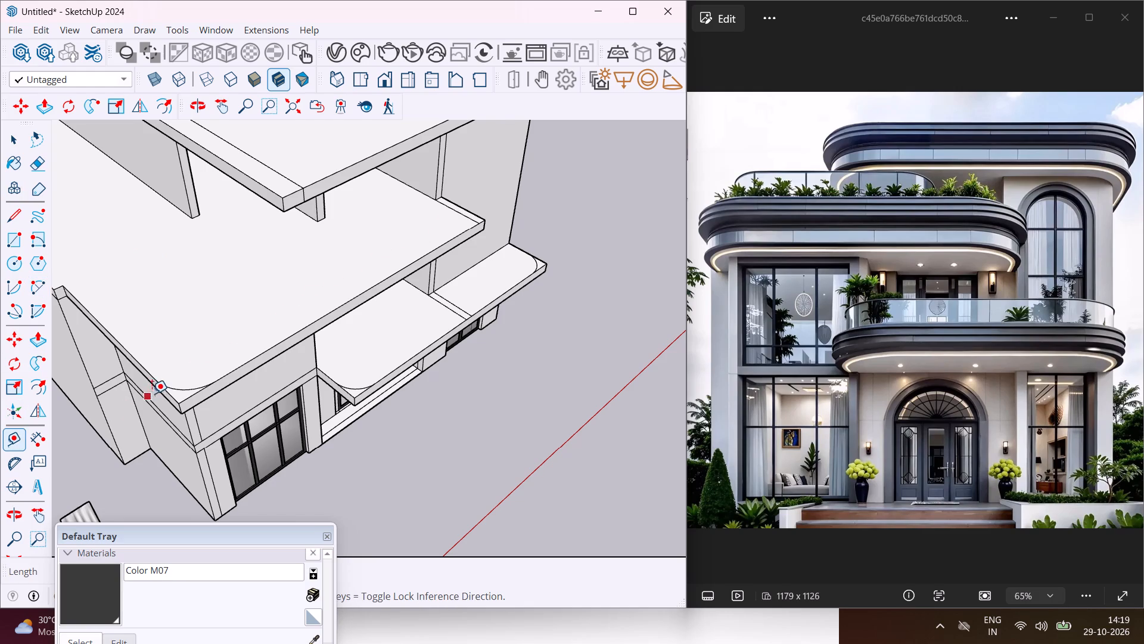
scroll(152, 394, up, 11)
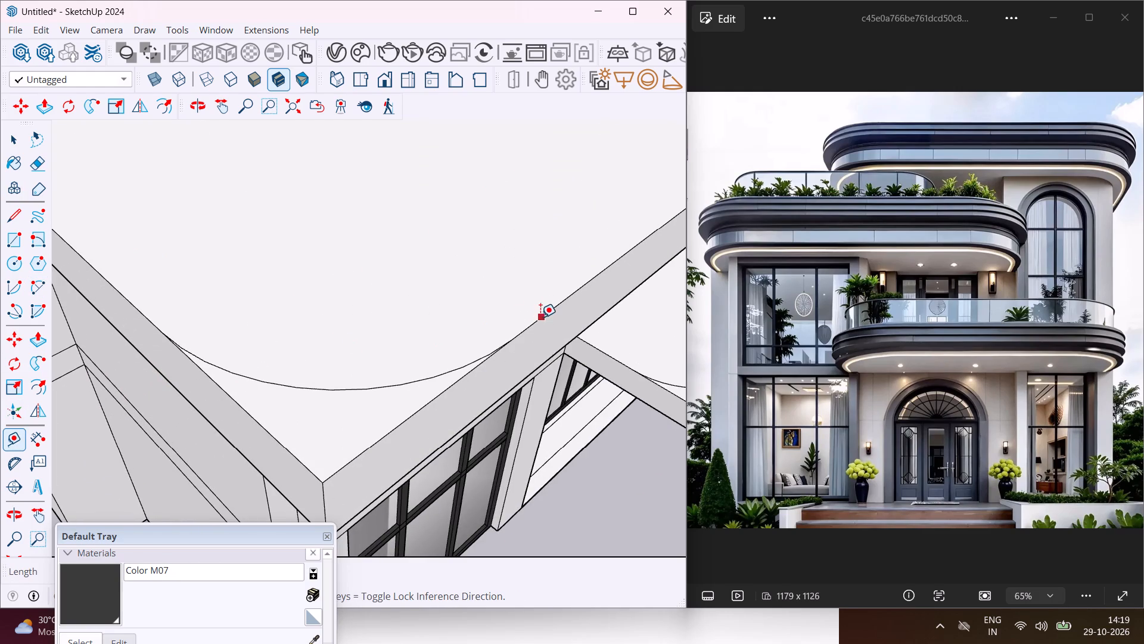
click(540, 317)
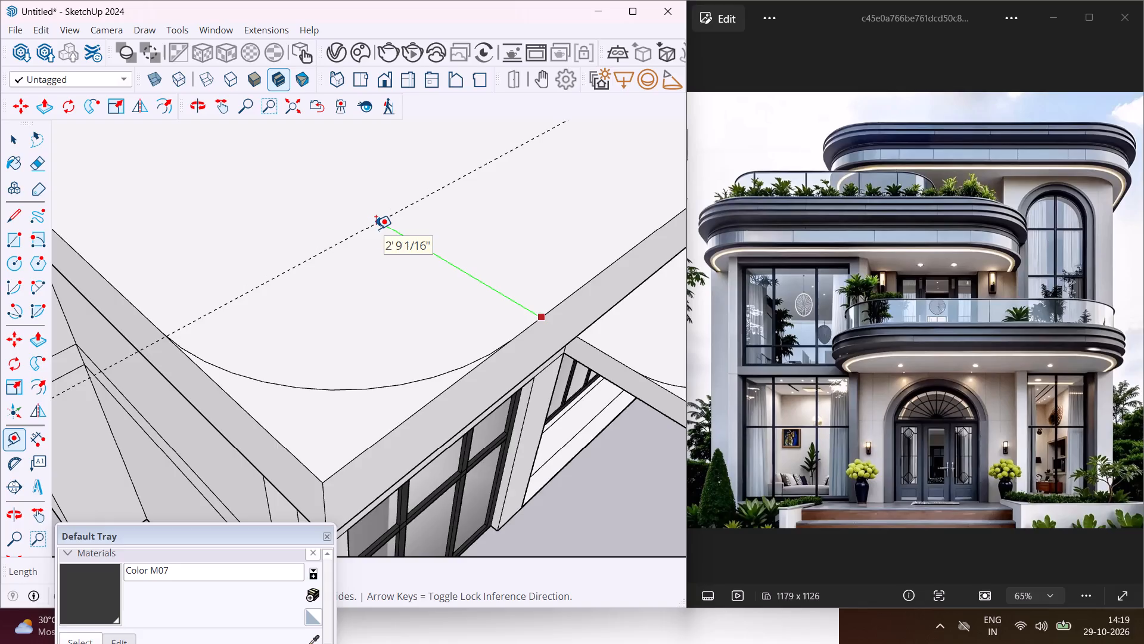
click(377, 230)
Draw a tangent two-point arc across the middle slab's right front corner, starting where the guide line meets its right edge.
scroll(272, 229, down, 8)
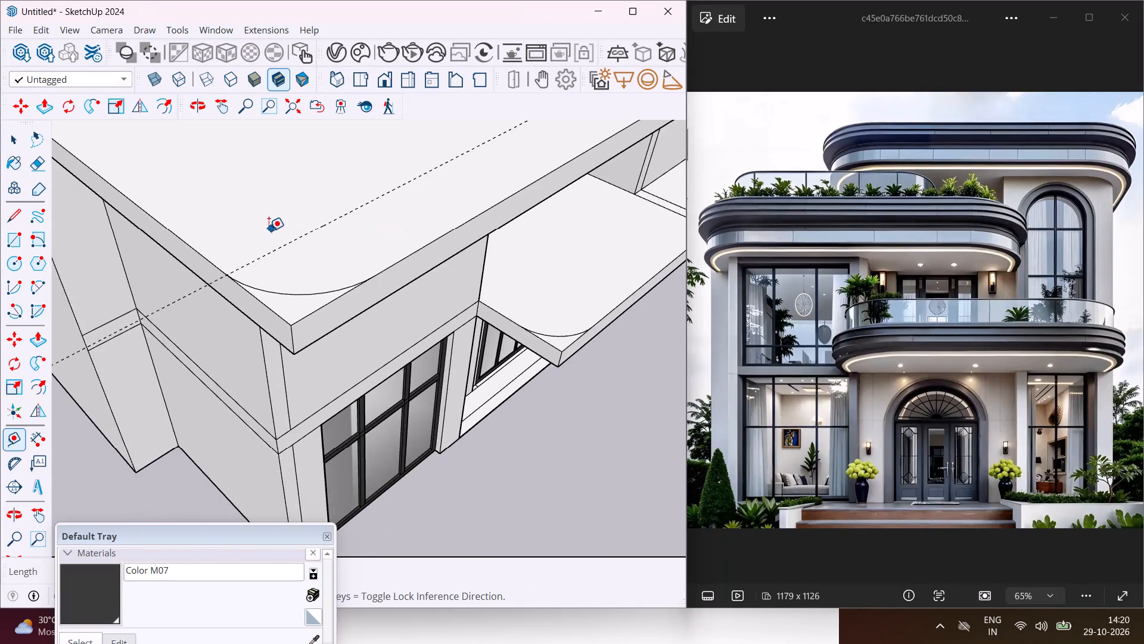
scroll(266, 234, down, 4)
middle_drag(379, 227, 214, 330)
scroll(196, 324, down, 5)
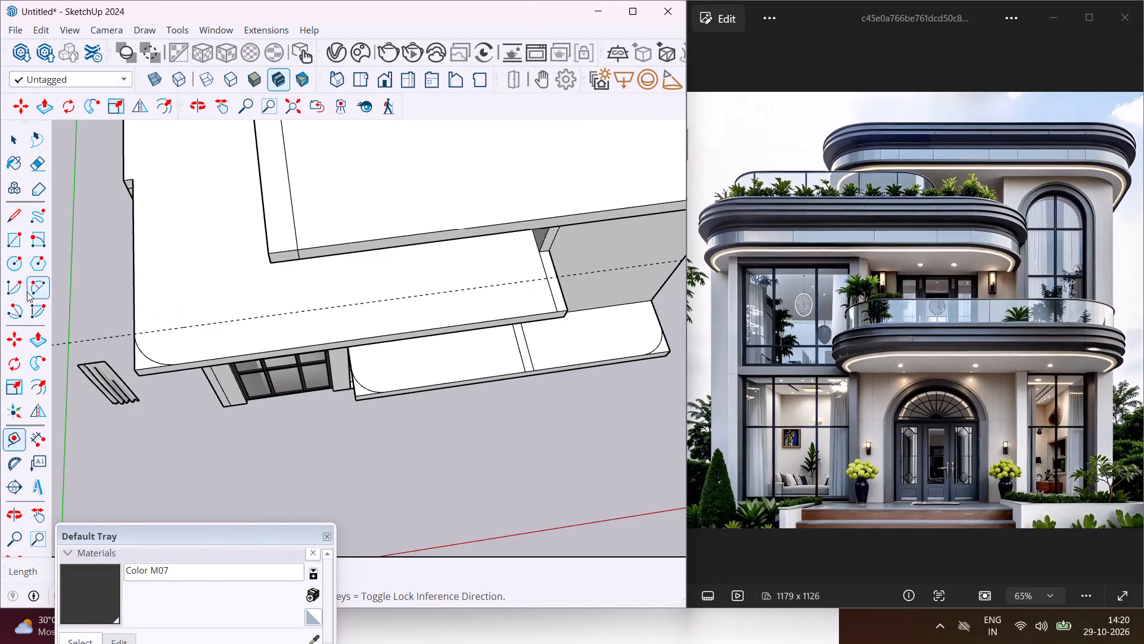
click(36, 304)
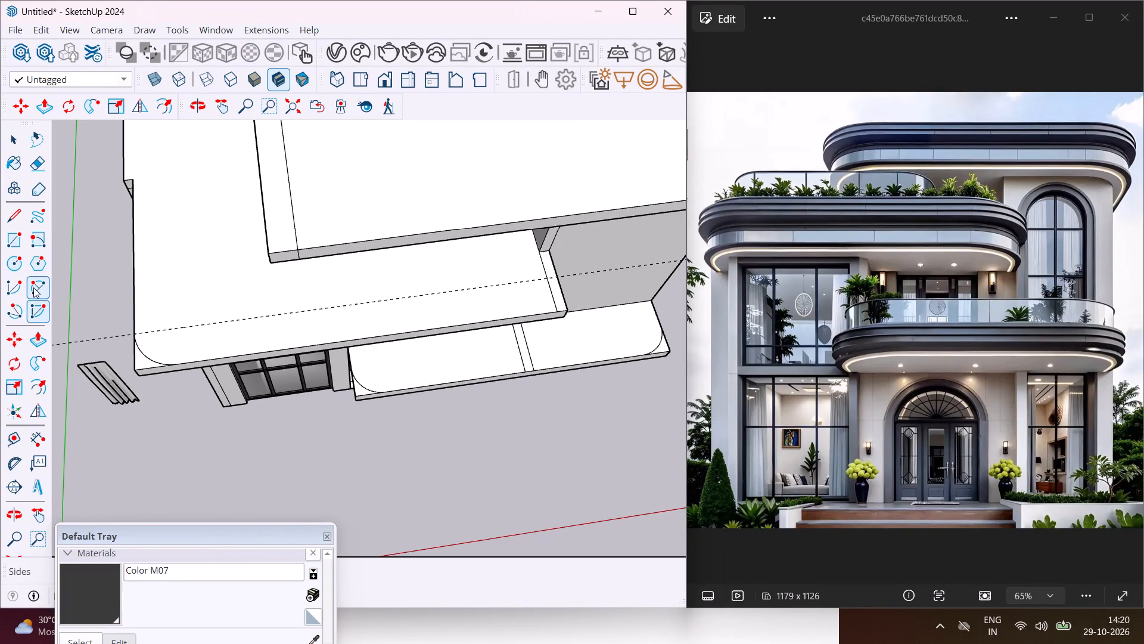
click(33, 287)
scroll(523, 308, up, 9)
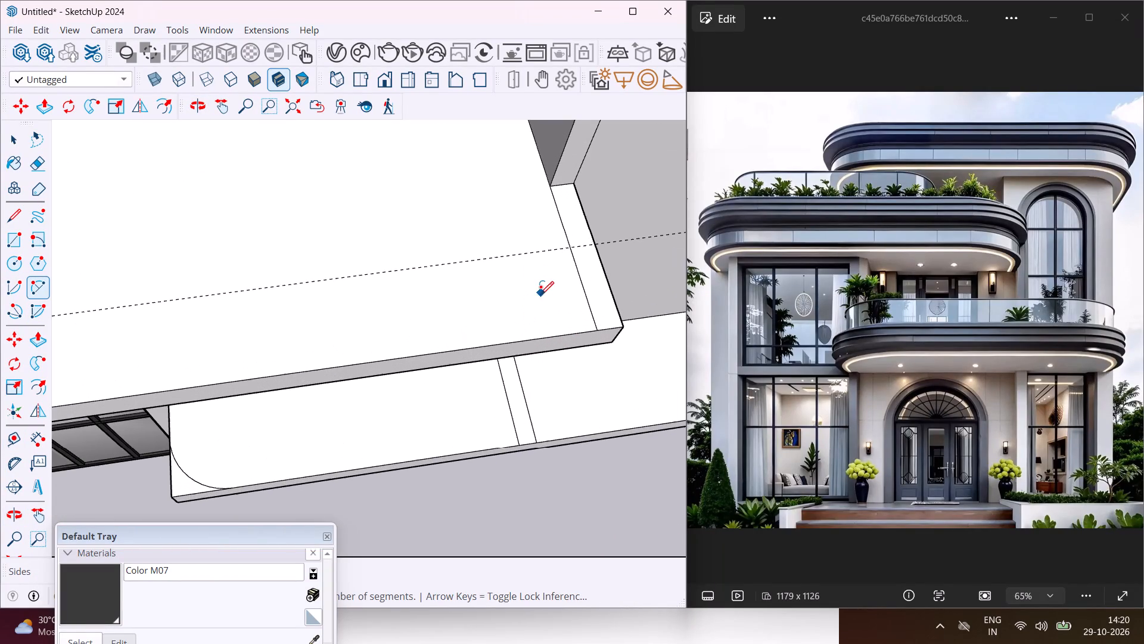
click(596, 241)
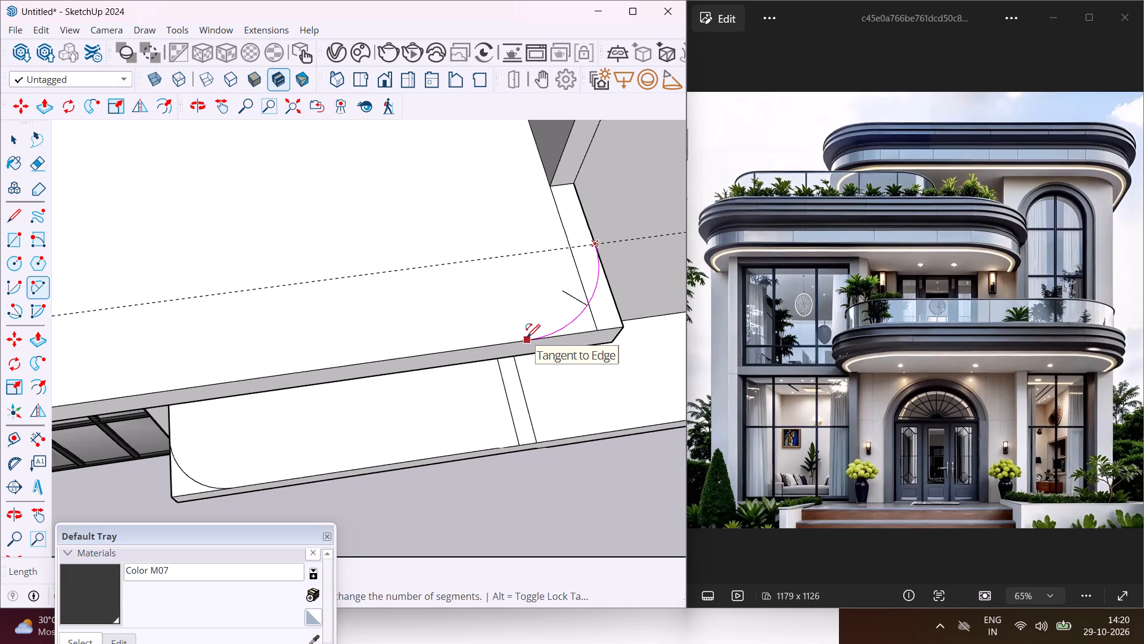
click(527, 338)
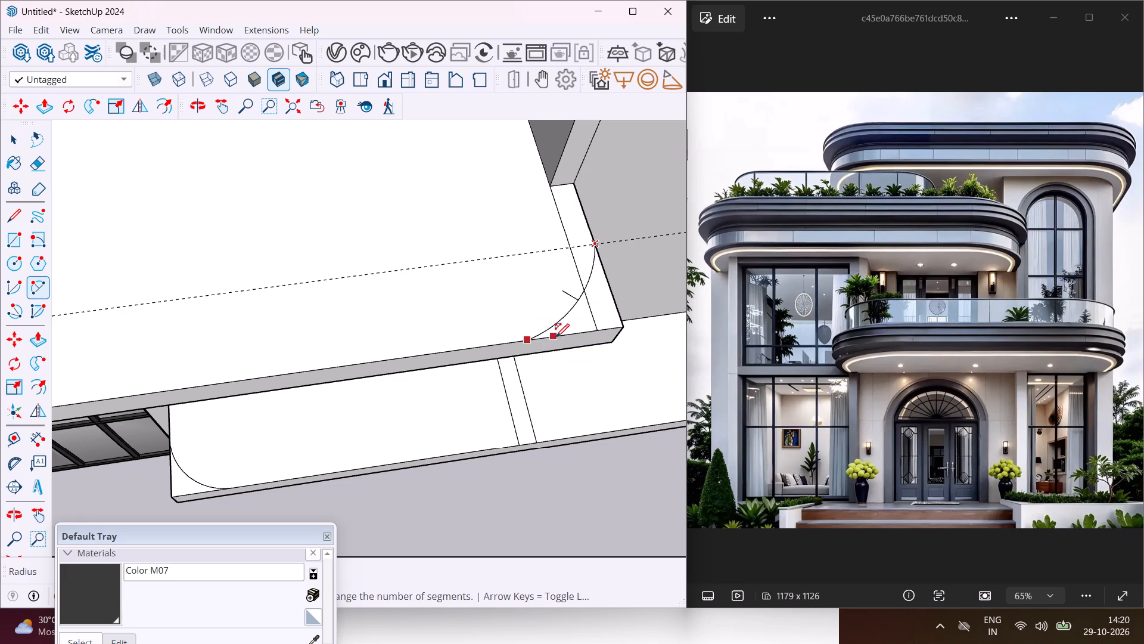
click(565, 338)
key(Escape)
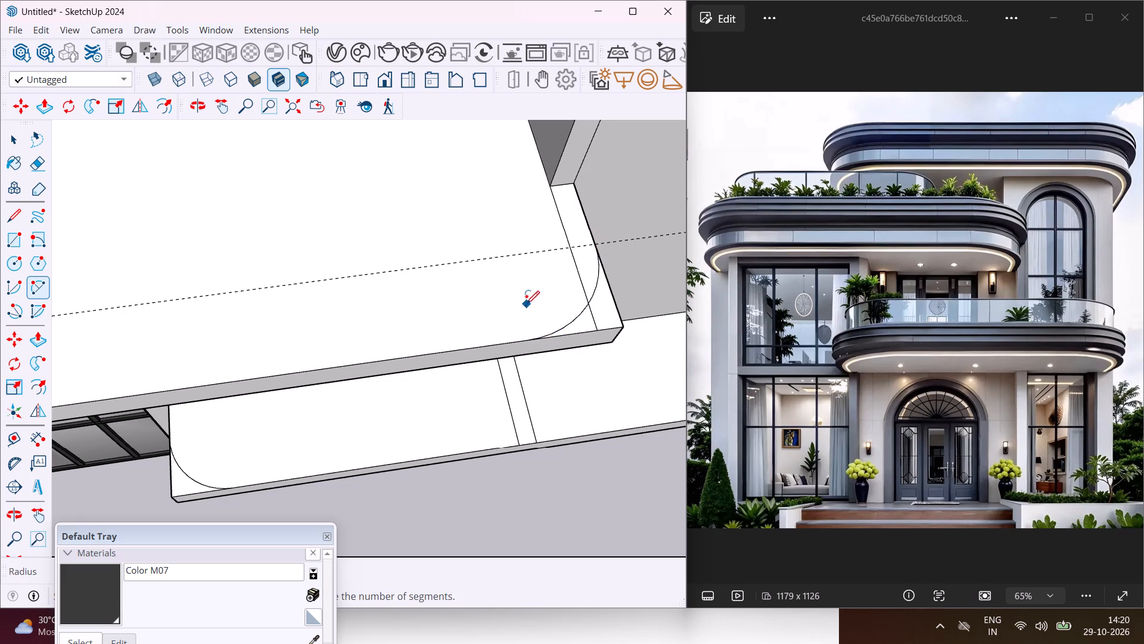
key(space)
Draw a tangent arc across the left front corner of the top roof slab's upper face.
scroll(527, 299, down, 6)
scroll(184, 171, down, 3)
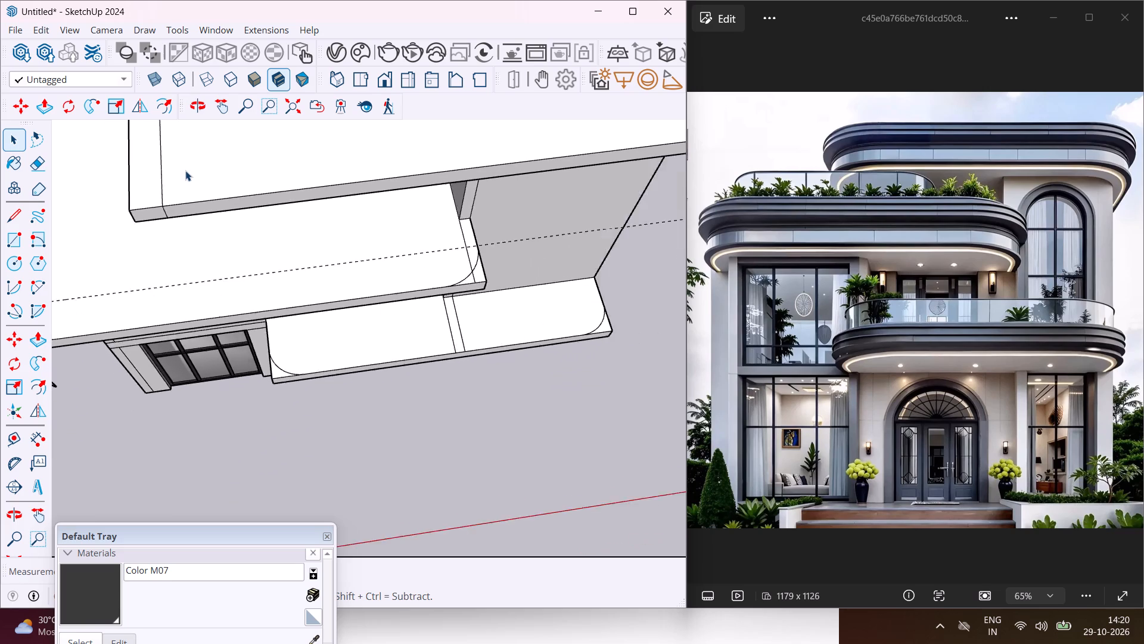
scroll(185, 171, down, 2)
middle_drag(185, 171, 306, 208)
scroll(282, 209, down, 5)
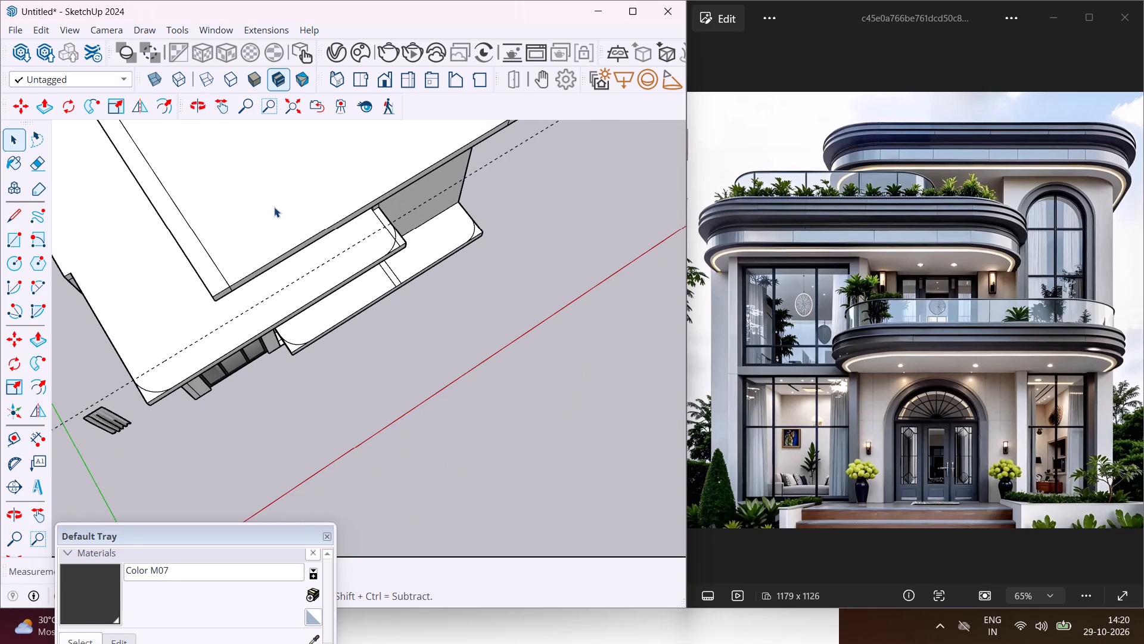
click(30, 295)
scroll(173, 265, up, 7)
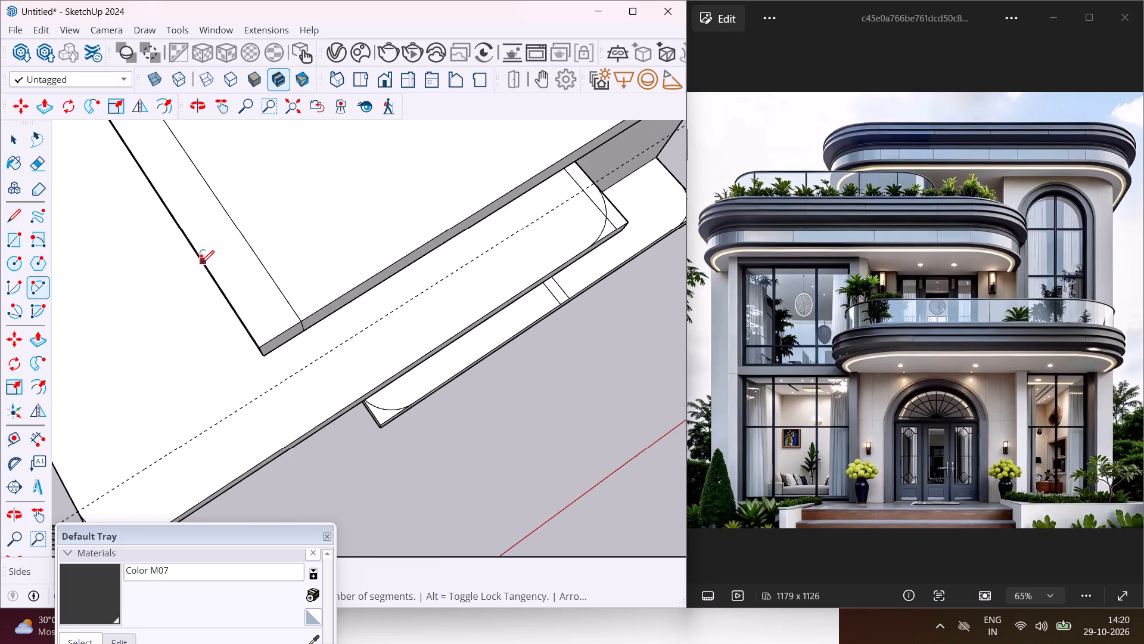
scroll(201, 264, up, 1)
click(218, 291)
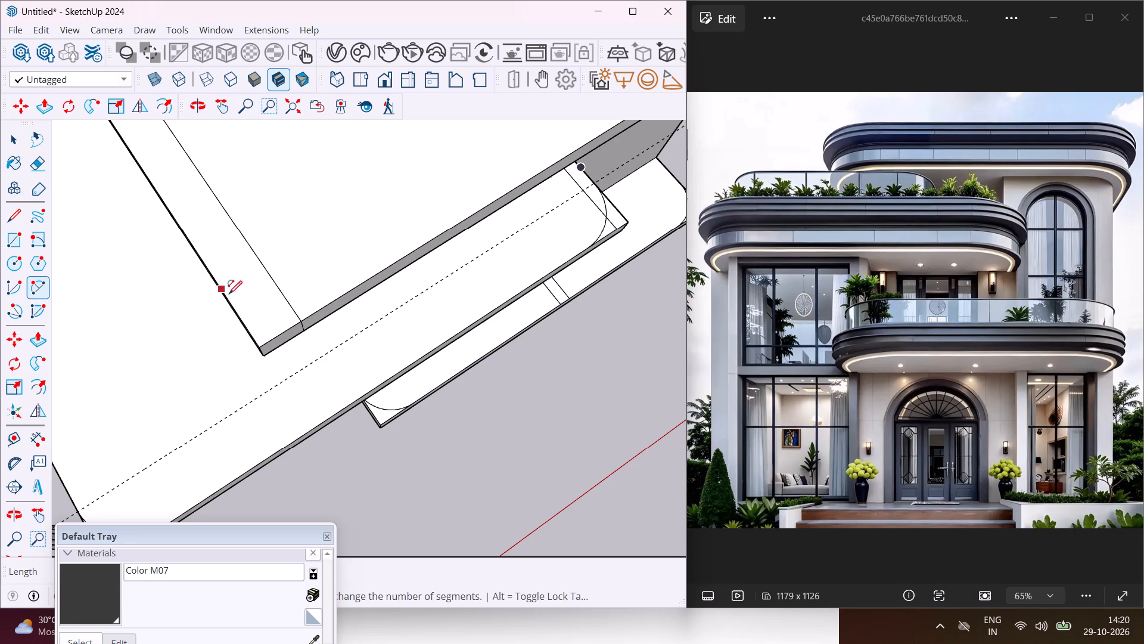
click(324, 306)
click(300, 320)
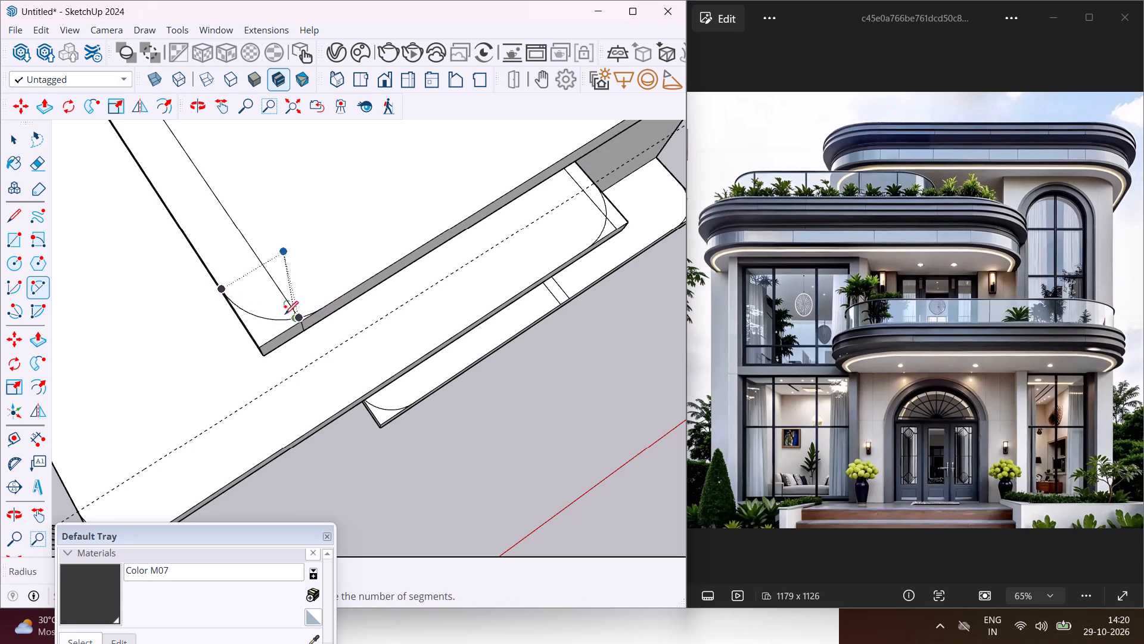
Draw a matching tangent arc across the right front corner of the top roof slab's upper face.
scroll(244, 309, down, 4)
middle_drag(332, 261, 167, 302)
scroll(163, 292, down, 4)
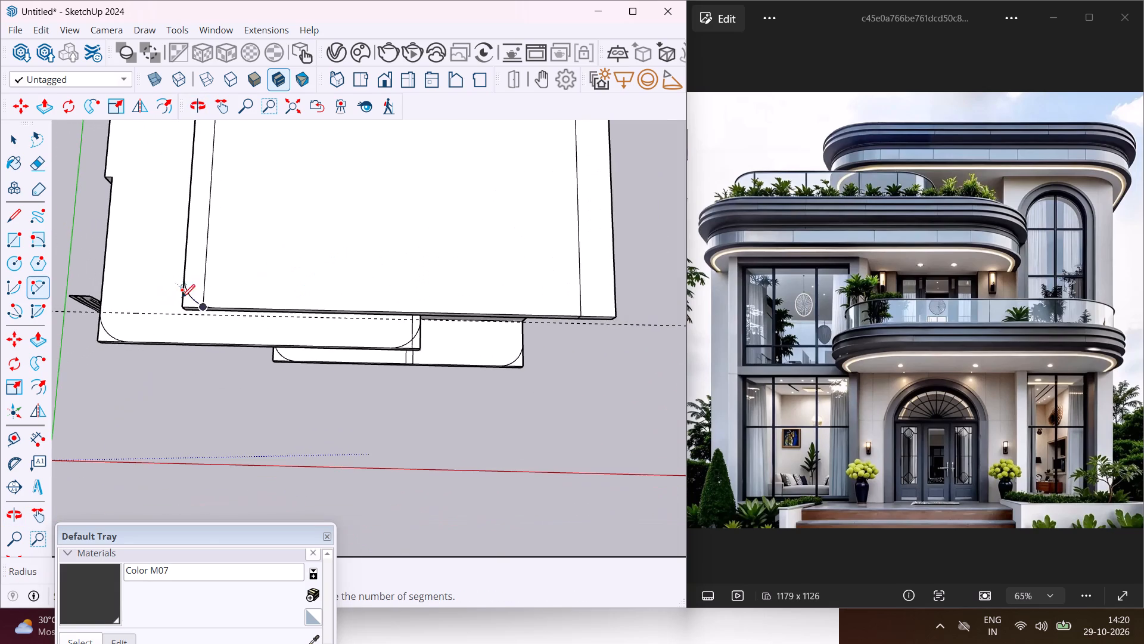
scroll(598, 282, up, 3)
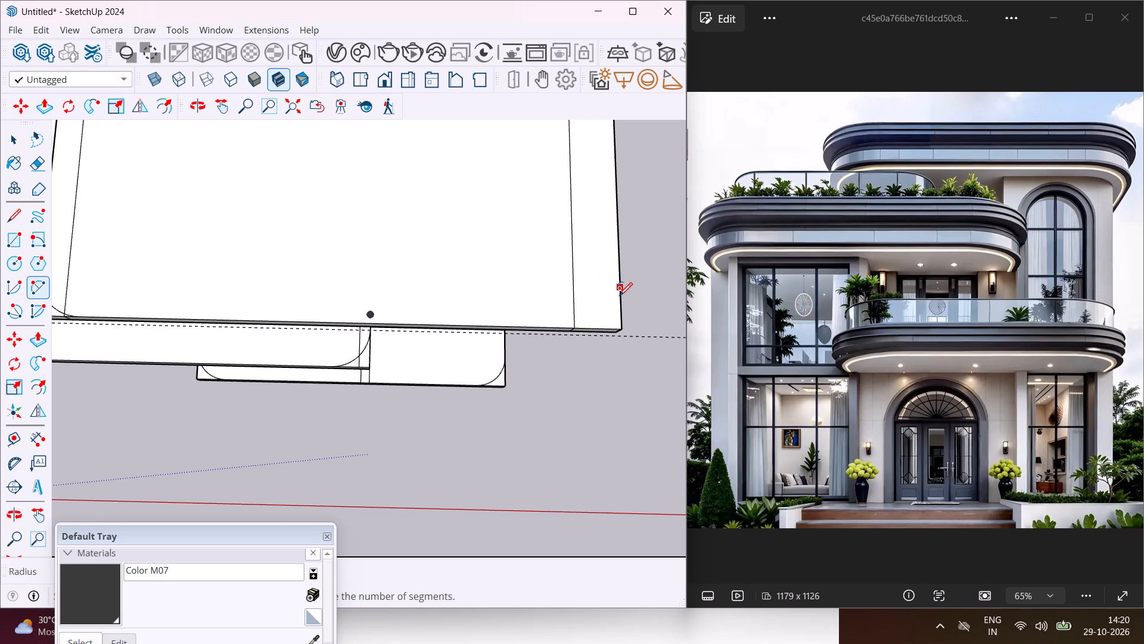
click(620, 290)
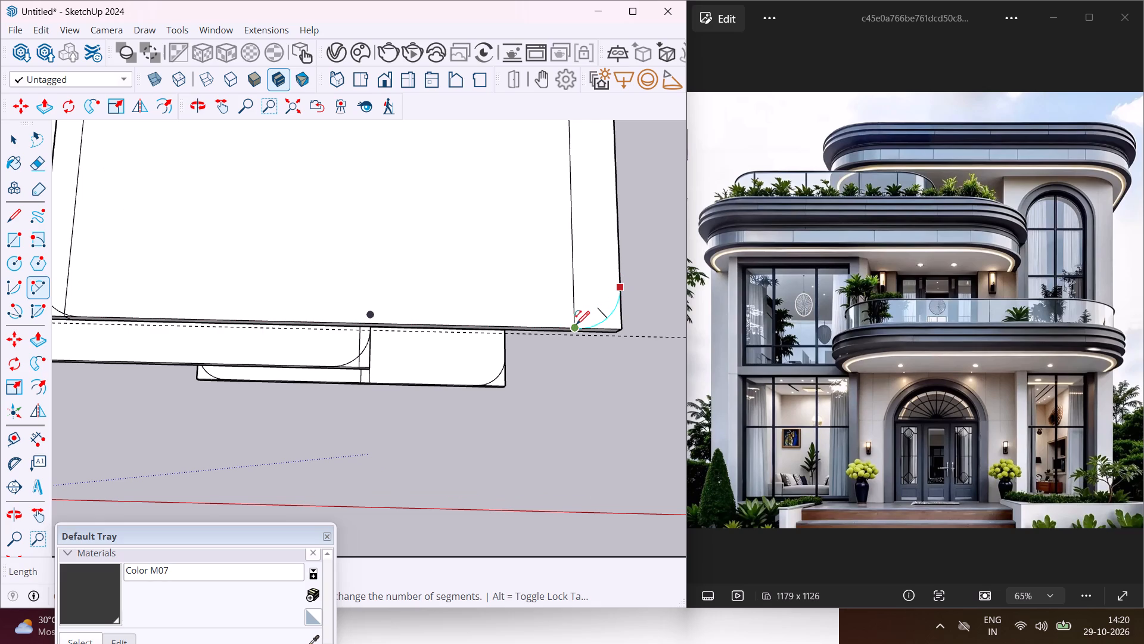
scroll(567, 329, down, 2)
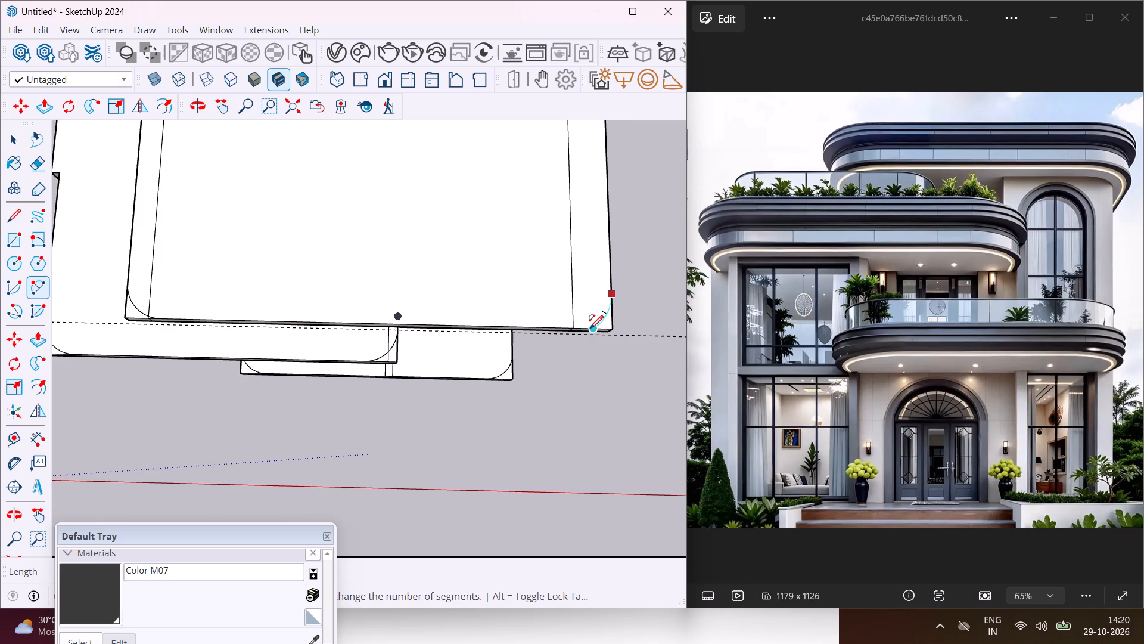
click(583, 329)
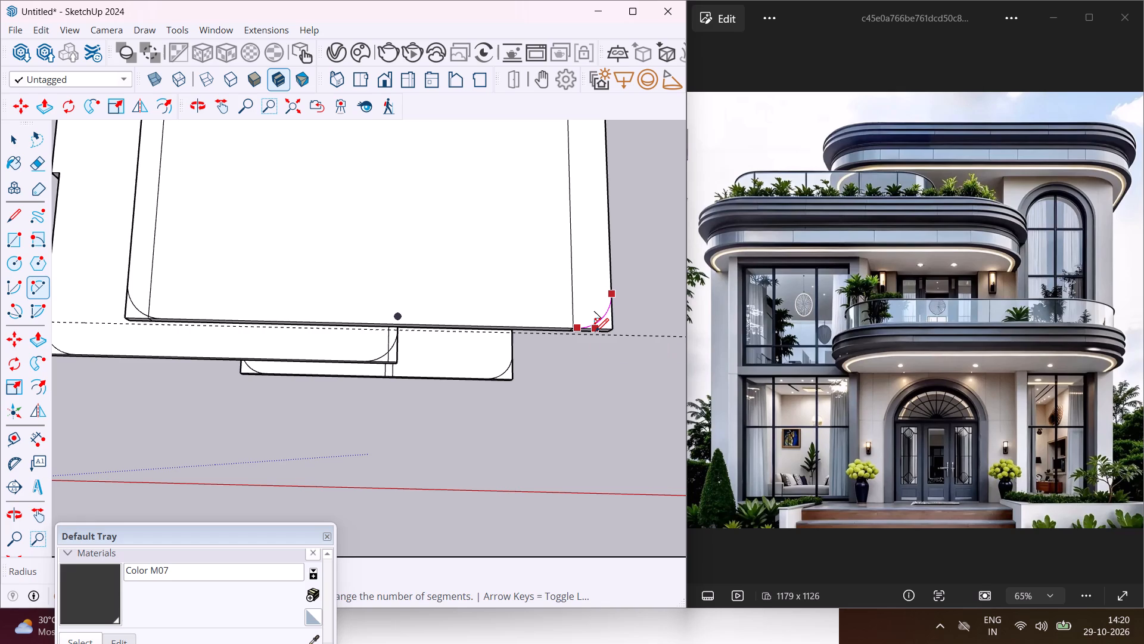
click(595, 332)
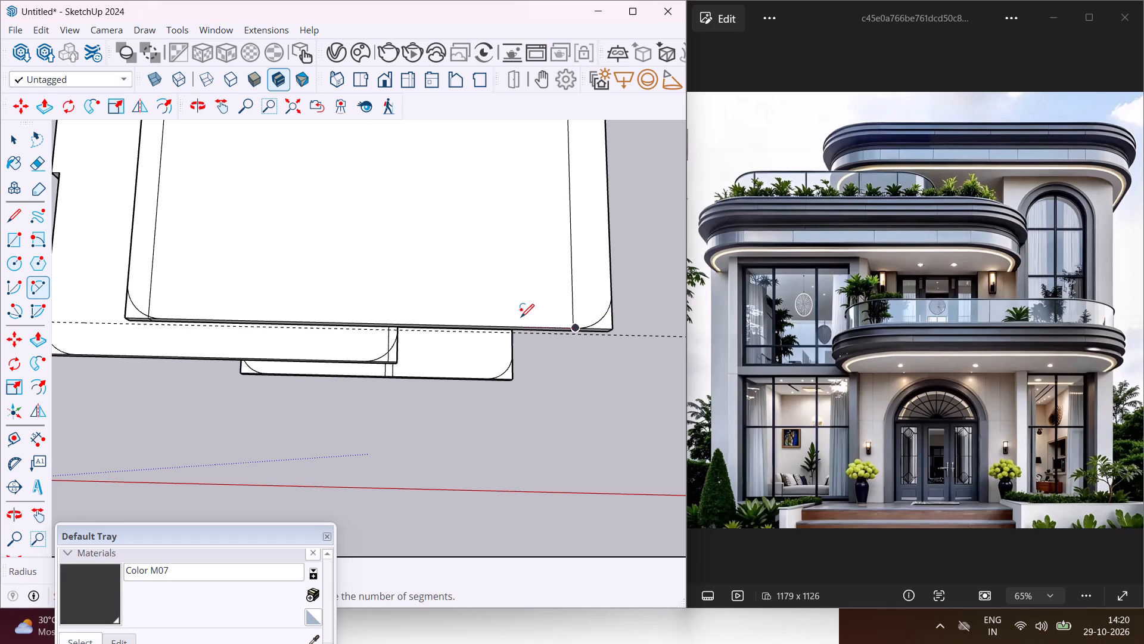
key(Escape)
key(space)
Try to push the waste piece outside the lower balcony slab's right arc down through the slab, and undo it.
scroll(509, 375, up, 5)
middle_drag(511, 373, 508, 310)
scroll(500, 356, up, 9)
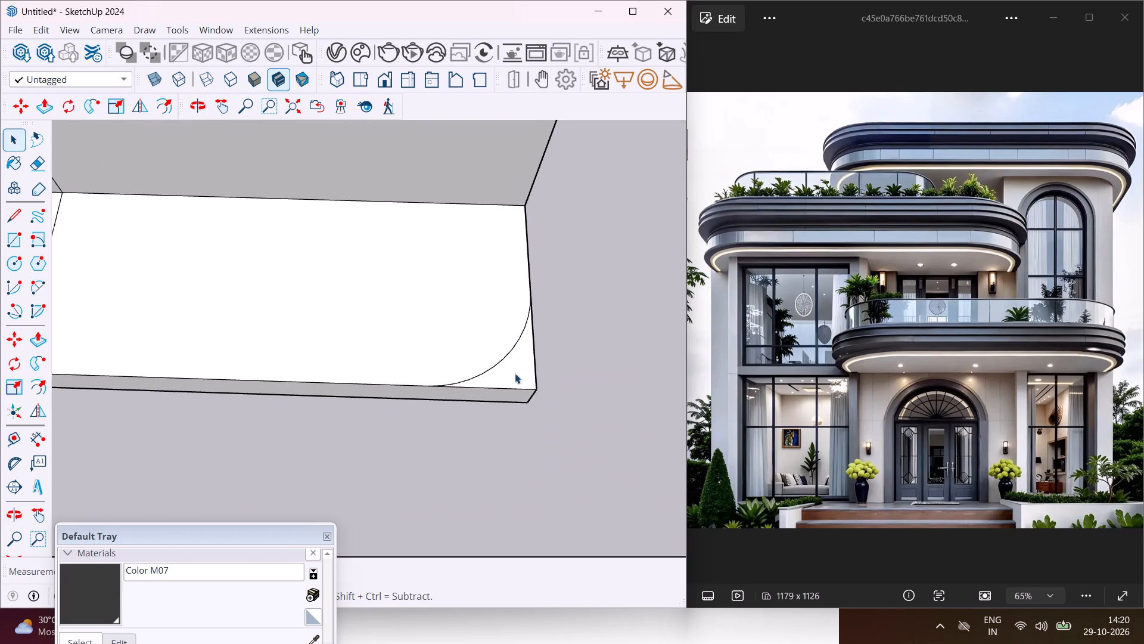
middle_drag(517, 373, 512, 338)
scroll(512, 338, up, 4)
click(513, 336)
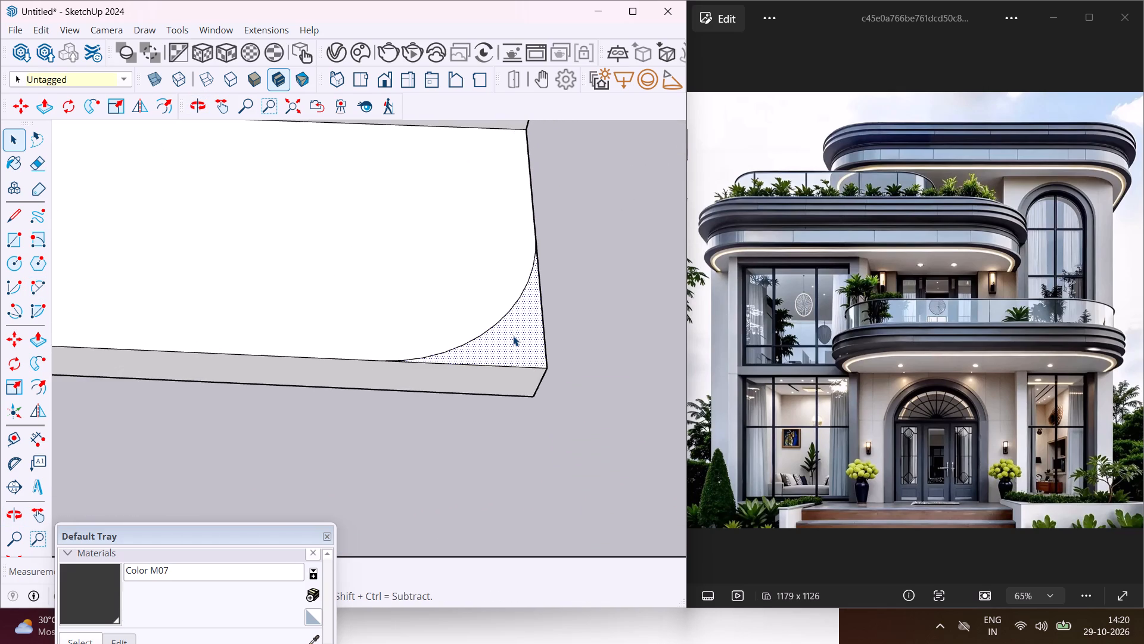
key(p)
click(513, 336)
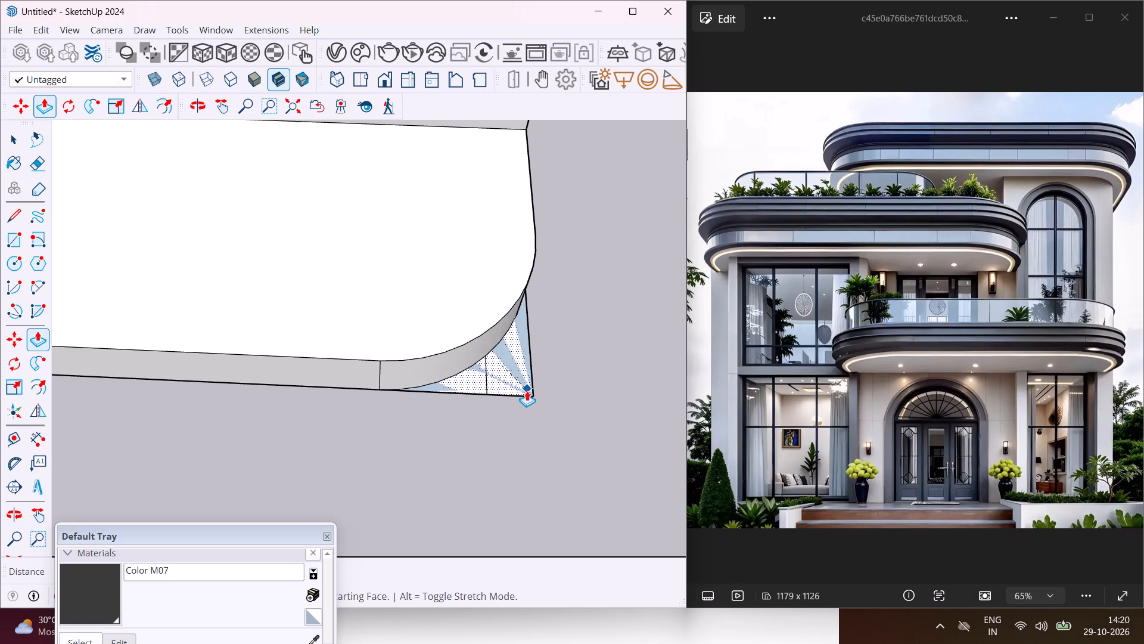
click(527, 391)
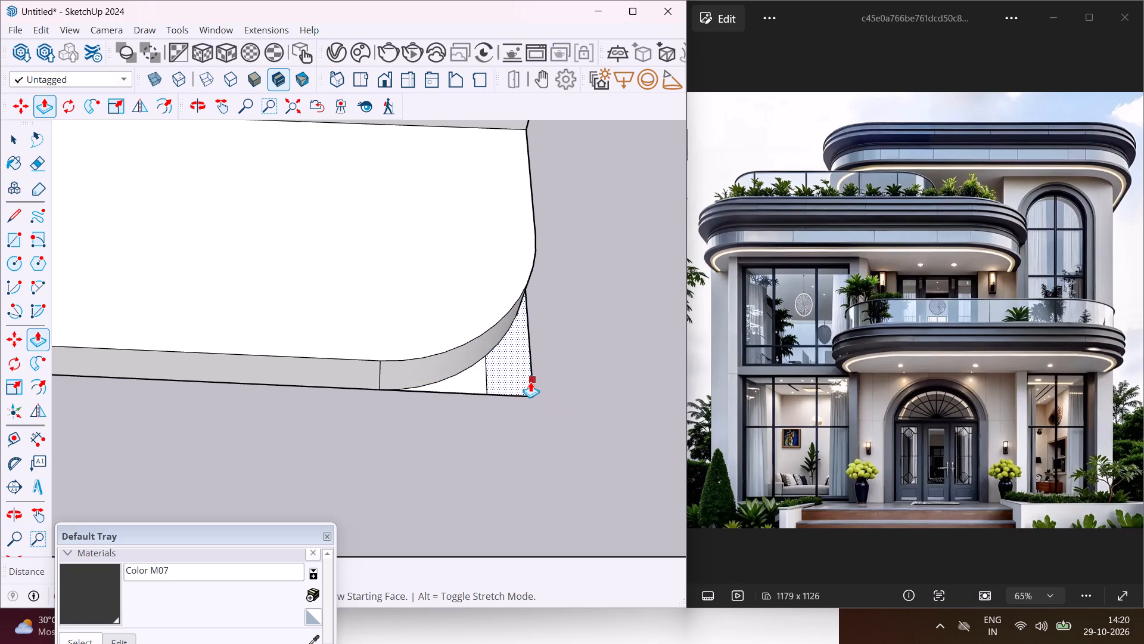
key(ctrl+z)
Push the corner piece outside the right arc of the lower balcony slab down to the slab's underside.
click(517, 343)
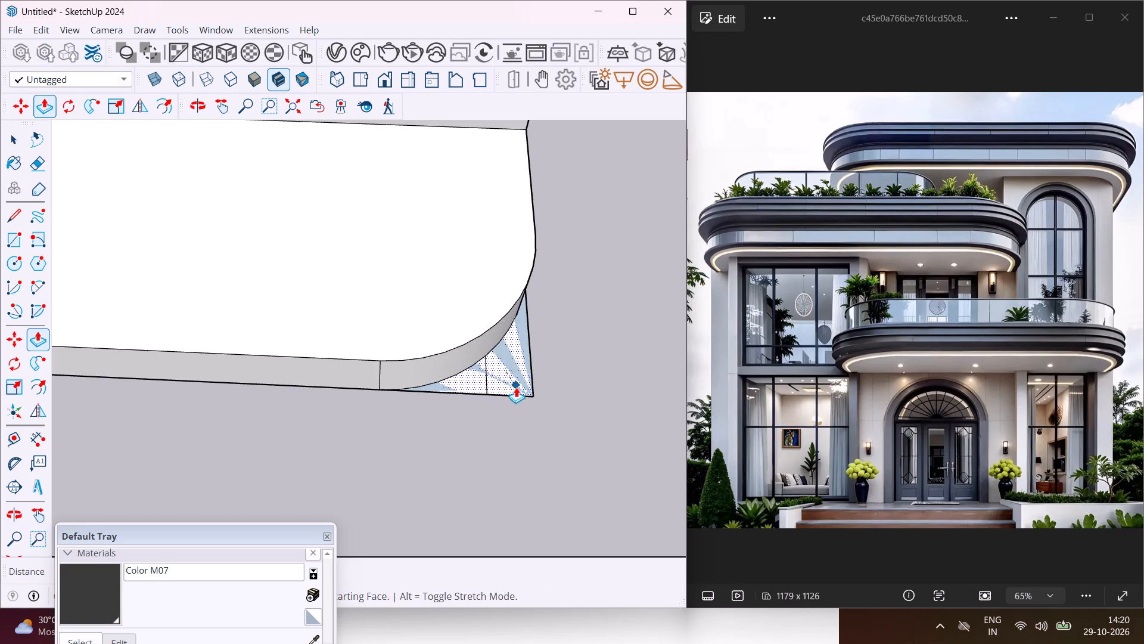
click(517, 394)
Push the corner piece outside the lower balcony slab's left arc down through the slab thickness to round that corner.
middle_drag(514, 380, 520, 379)
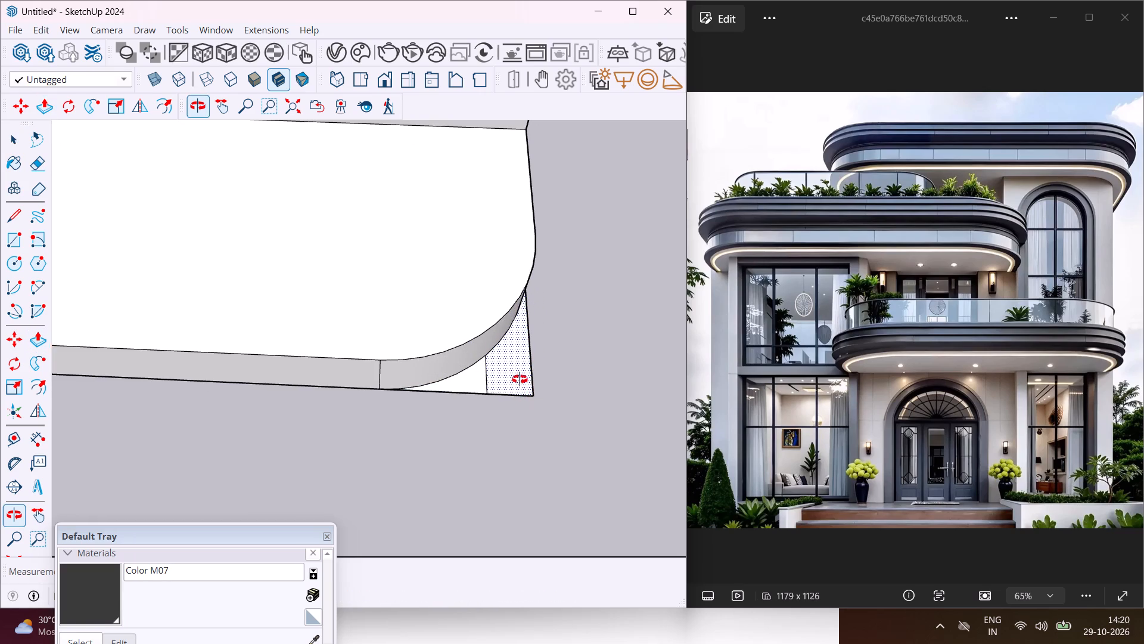
middle_drag(520, 379, 603, 375)
scroll(589, 343, down, 13)
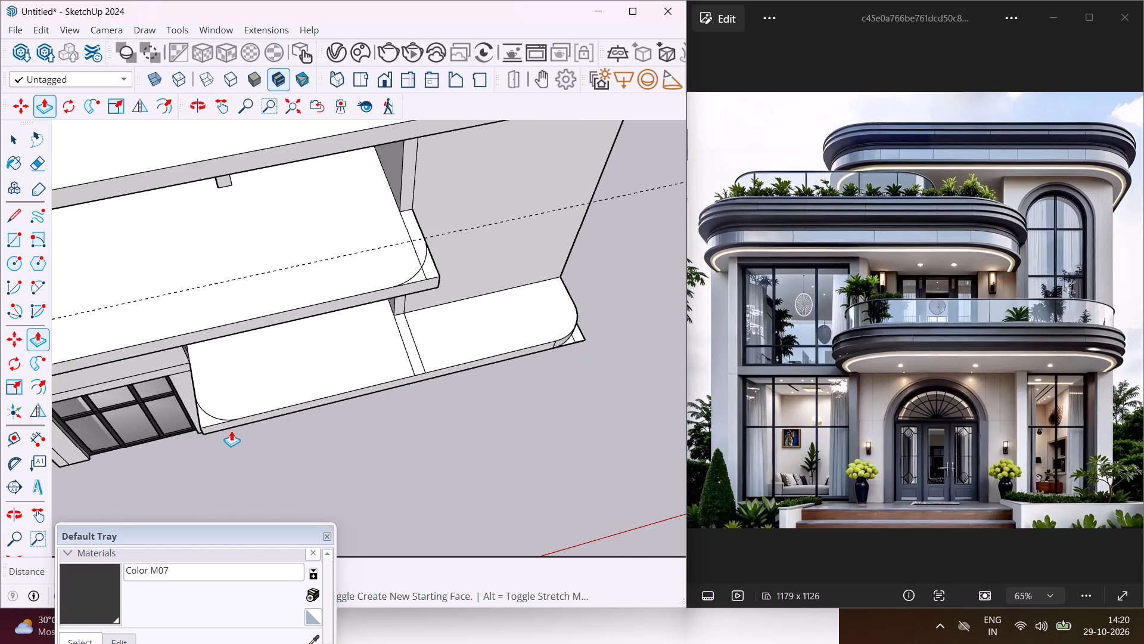
scroll(195, 414, up, 12)
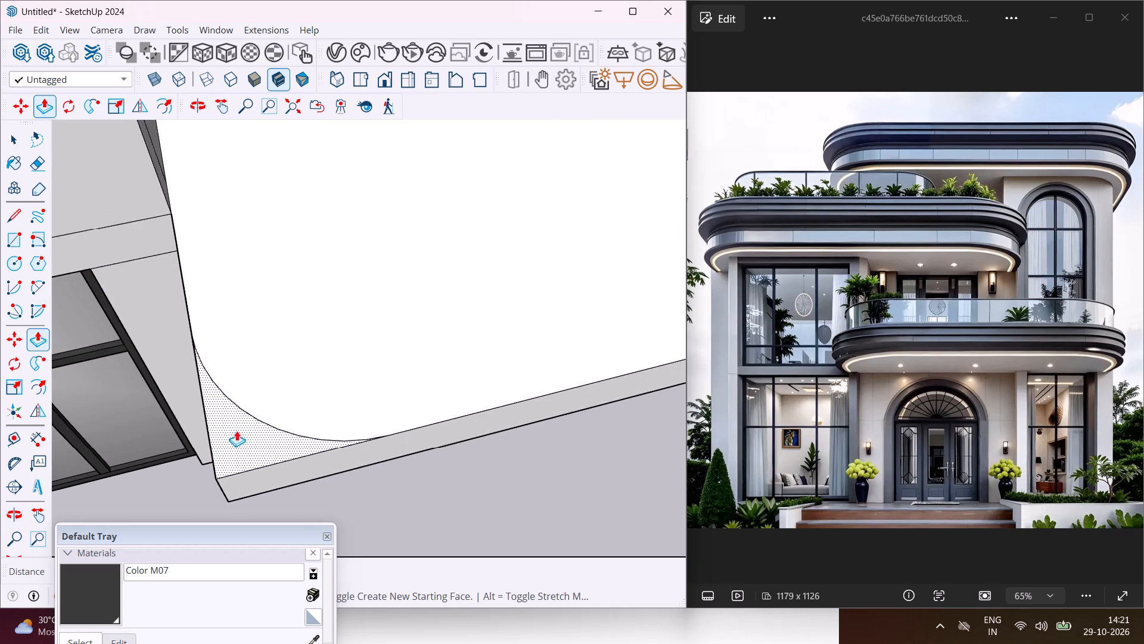
click(237, 432)
click(271, 497)
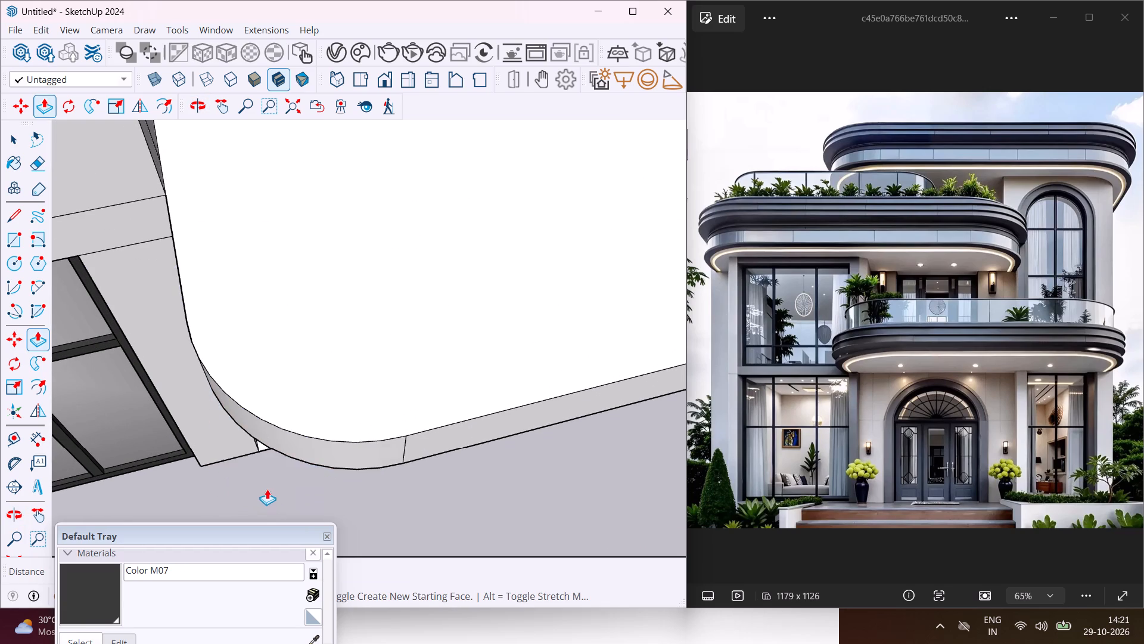
Erase the seam line segment between the arc and the front edge at the middle slab's right front corner.
scroll(267, 489, down, 16)
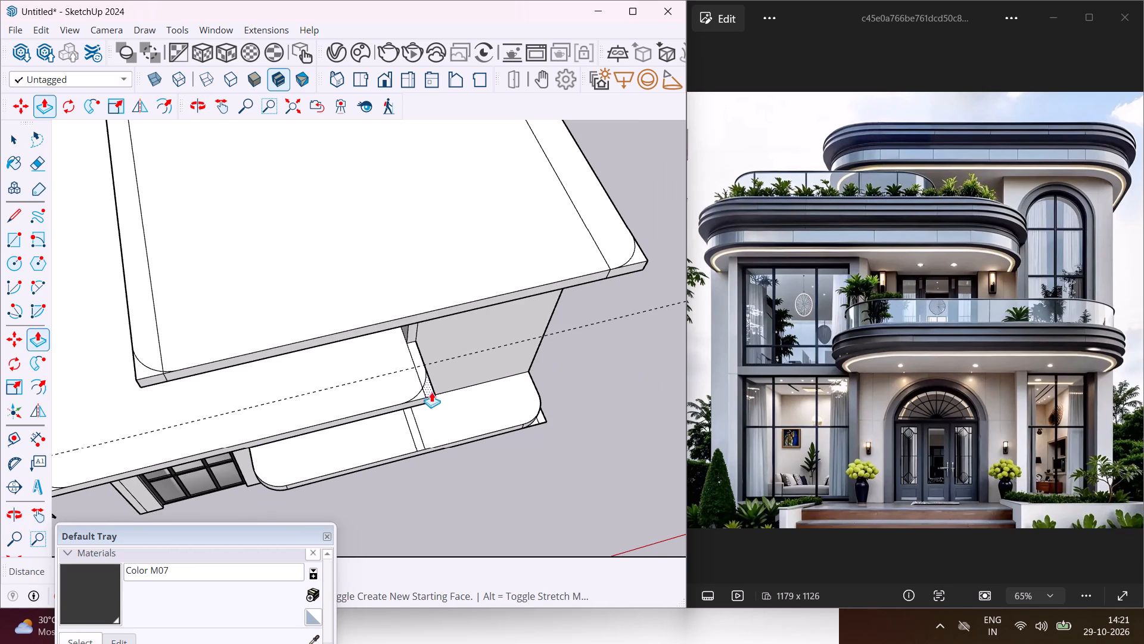
scroll(441, 374, up, 8)
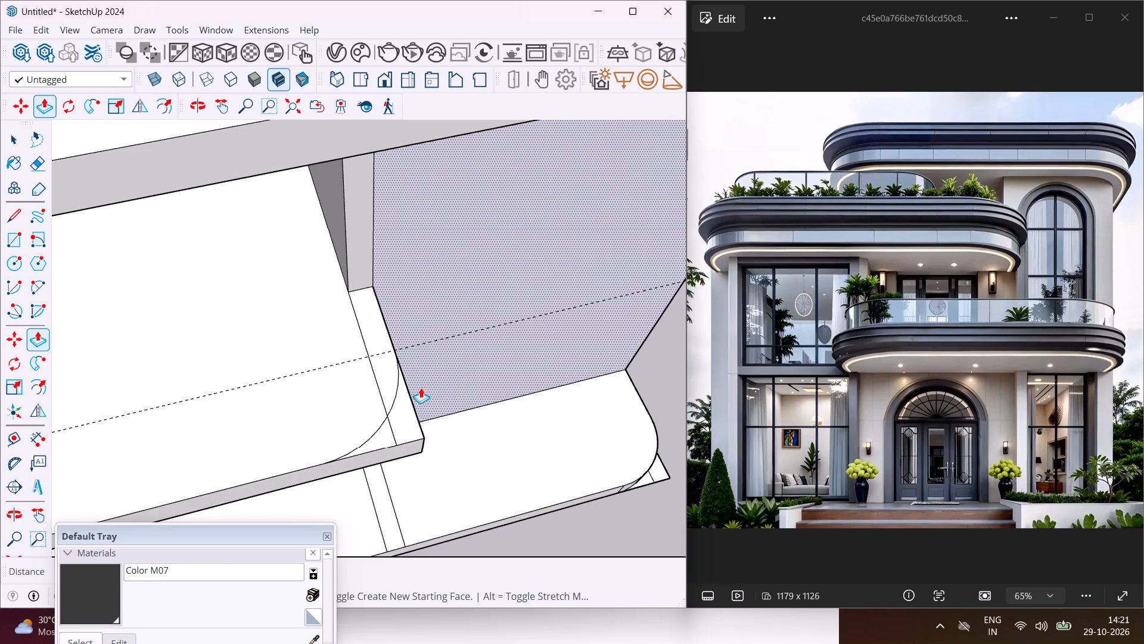
key(Escape)
key(space)
key(e)
click(390, 430)
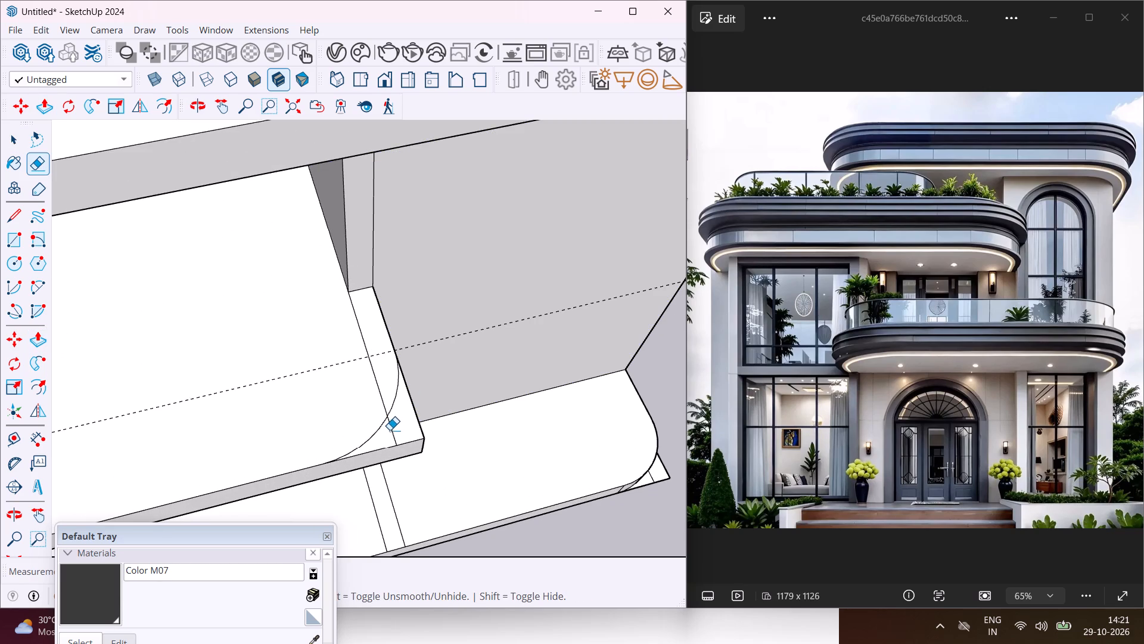
Erase the left seam line on the roof slab's top face, including the short remnant between the corner arc and front edge.
scroll(399, 425, down, 12)
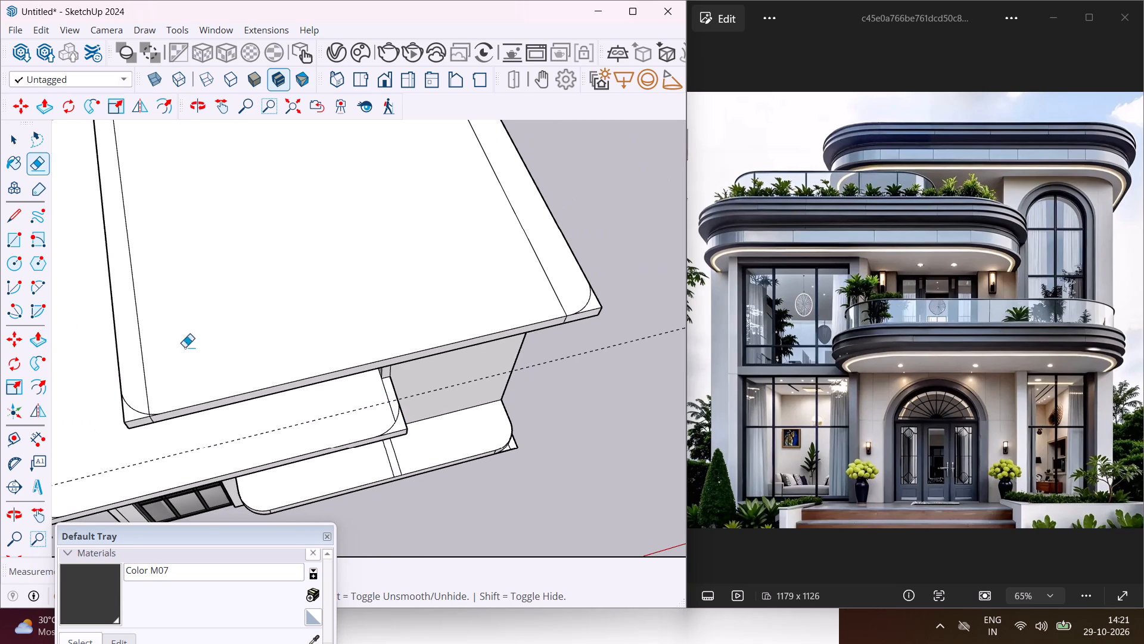
scroll(161, 363, up, 4)
click(136, 383)
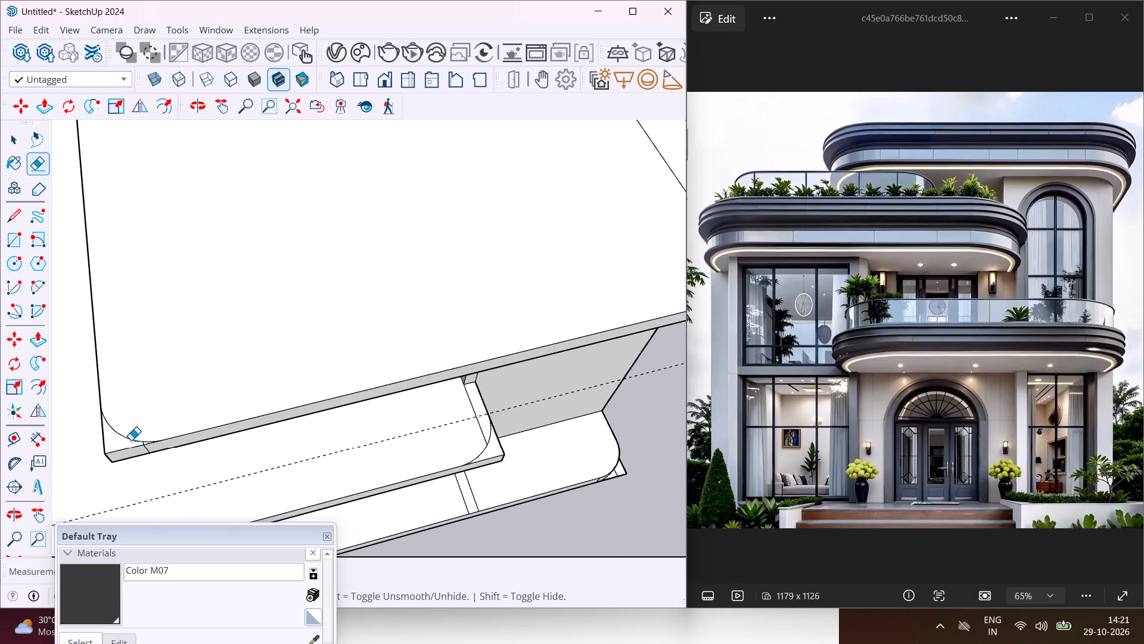
scroll(131, 440, up, 20)
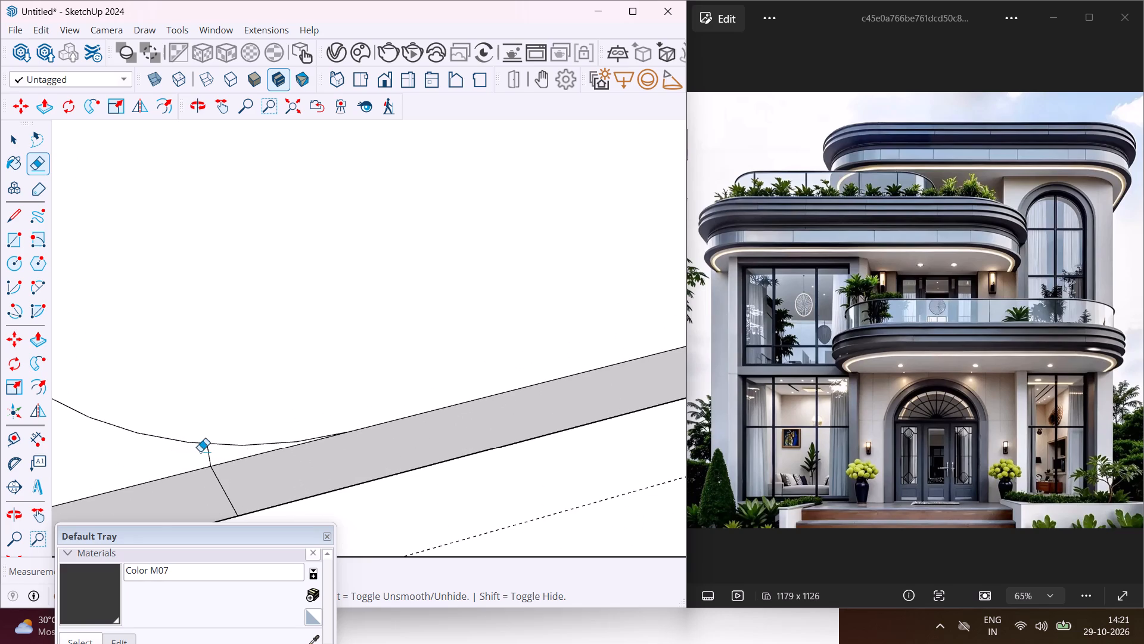
click(207, 453)
scroll(171, 460, down, 5)
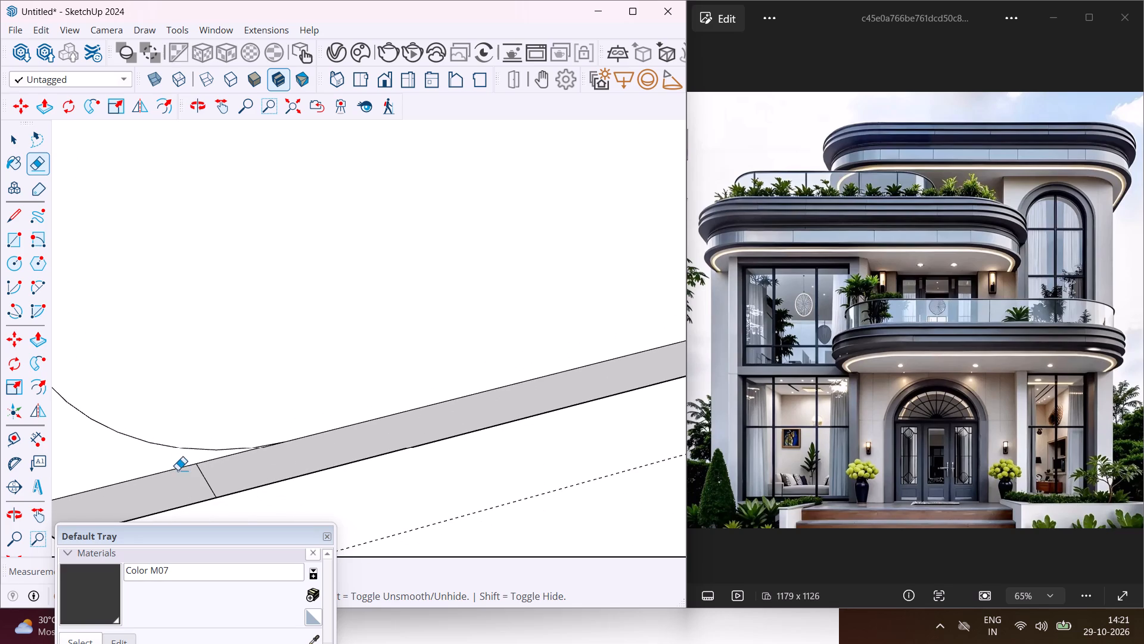
scroll(183, 478, down, 20)
scroll(174, 478, down, 4)
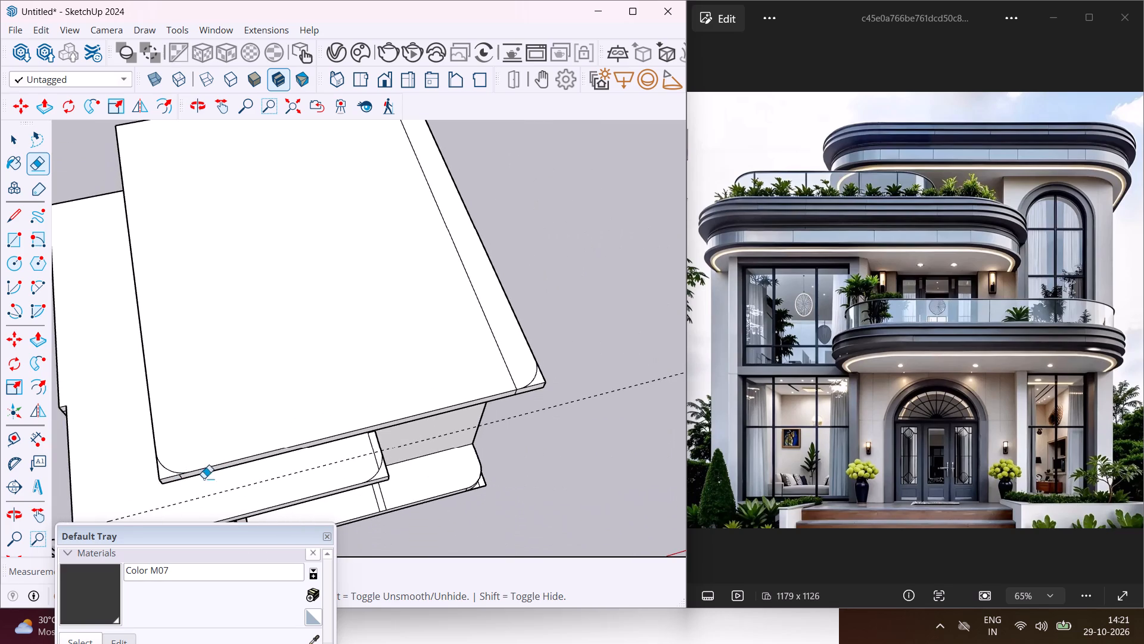
Erase the right seam line running across the roof slab's top face to the front edge.
scroll(531, 385, up, 10)
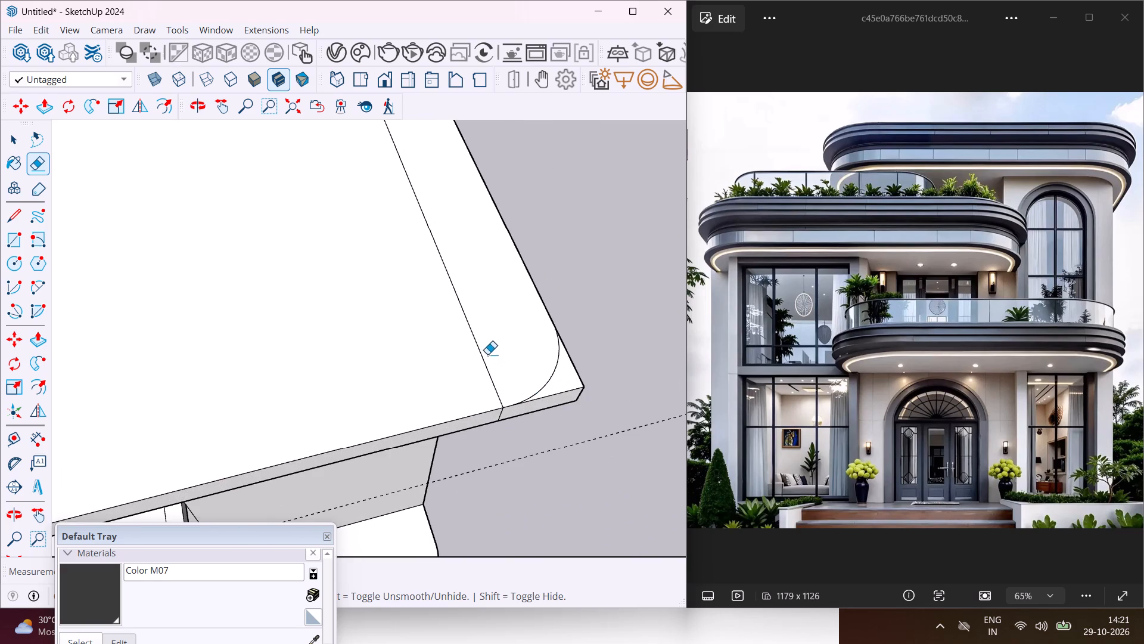
click(480, 349)
Push the corner piece outside the middle slab's left front arc down through the slab thickness to round that corner.
scroll(470, 330, down, 15)
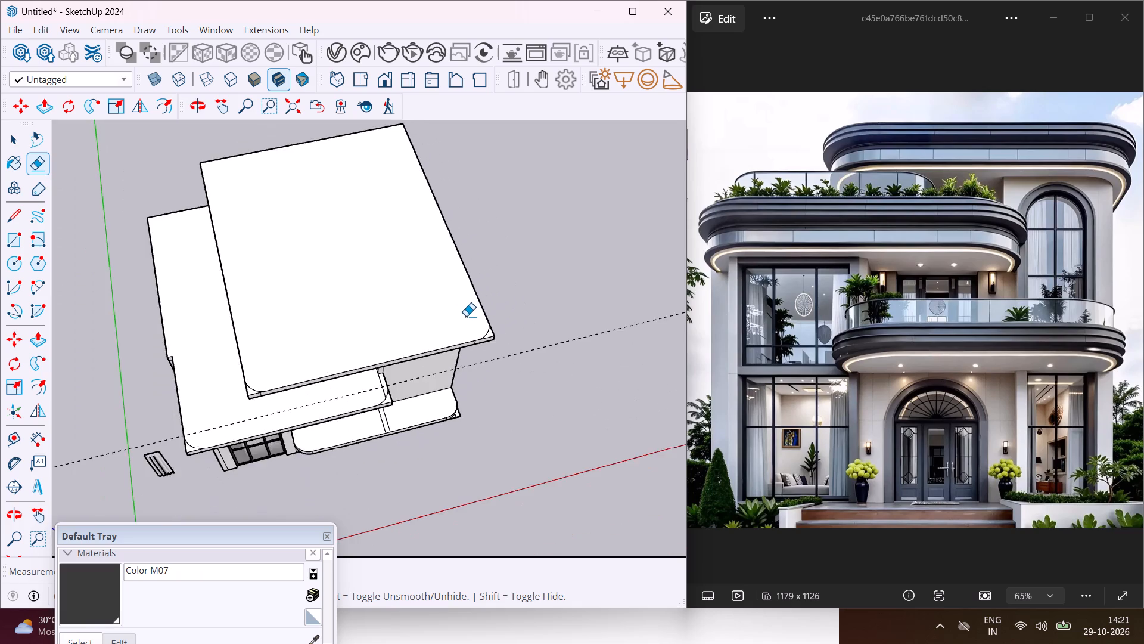
scroll(462, 312, down, 5)
scroll(303, 415, up, 10)
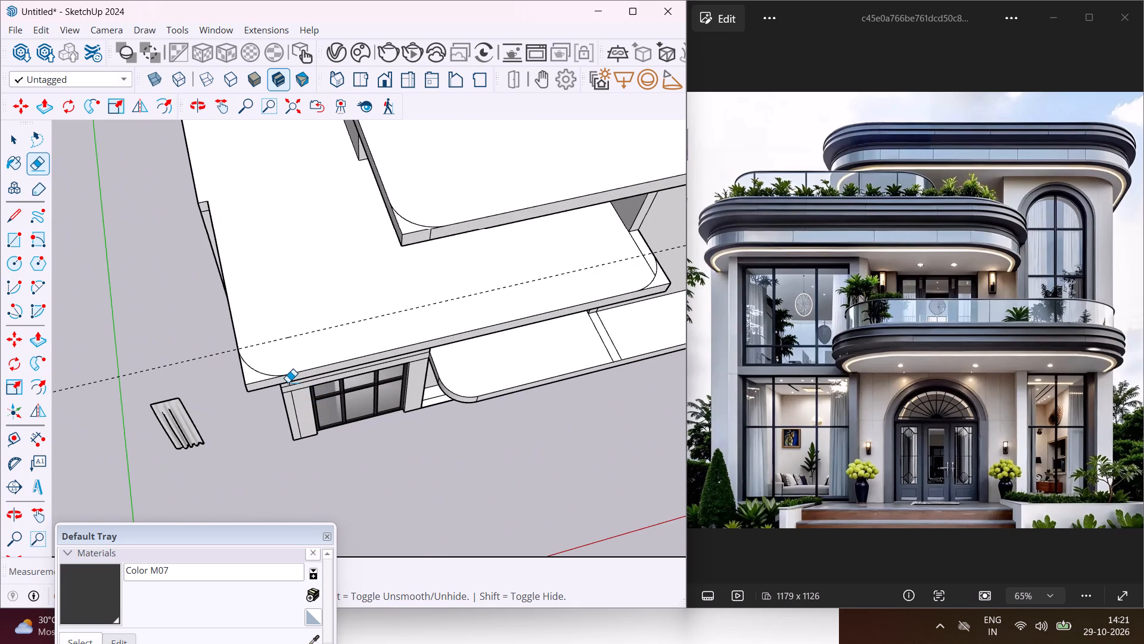
key(Escape)
key(space)
scroll(253, 366, up, 4)
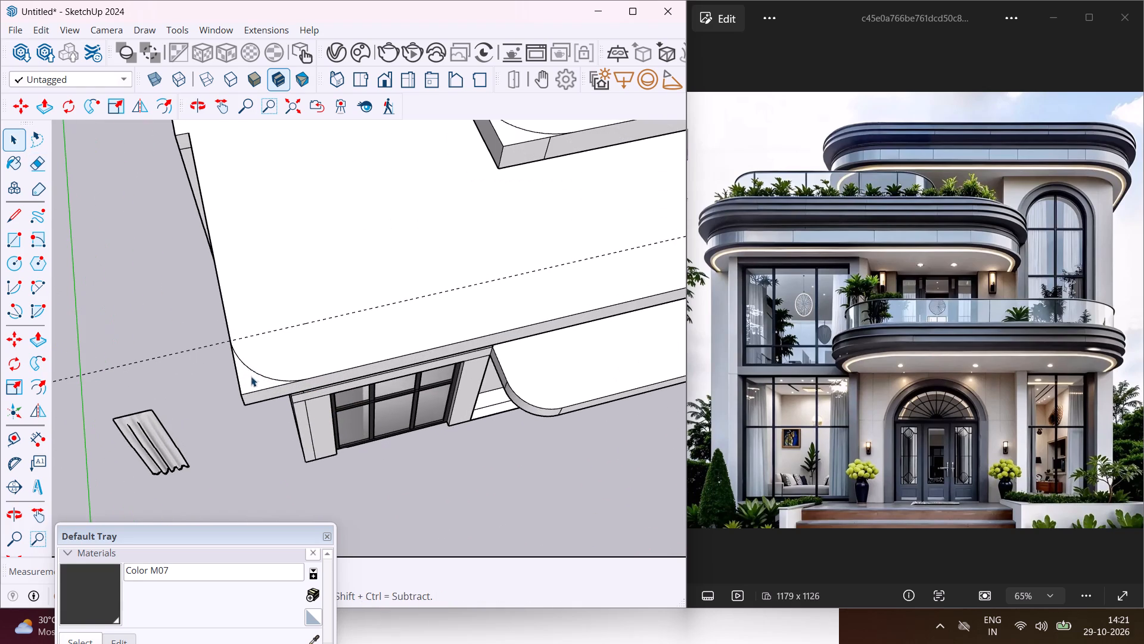
click(250, 379)
key(p)
click(250, 379)
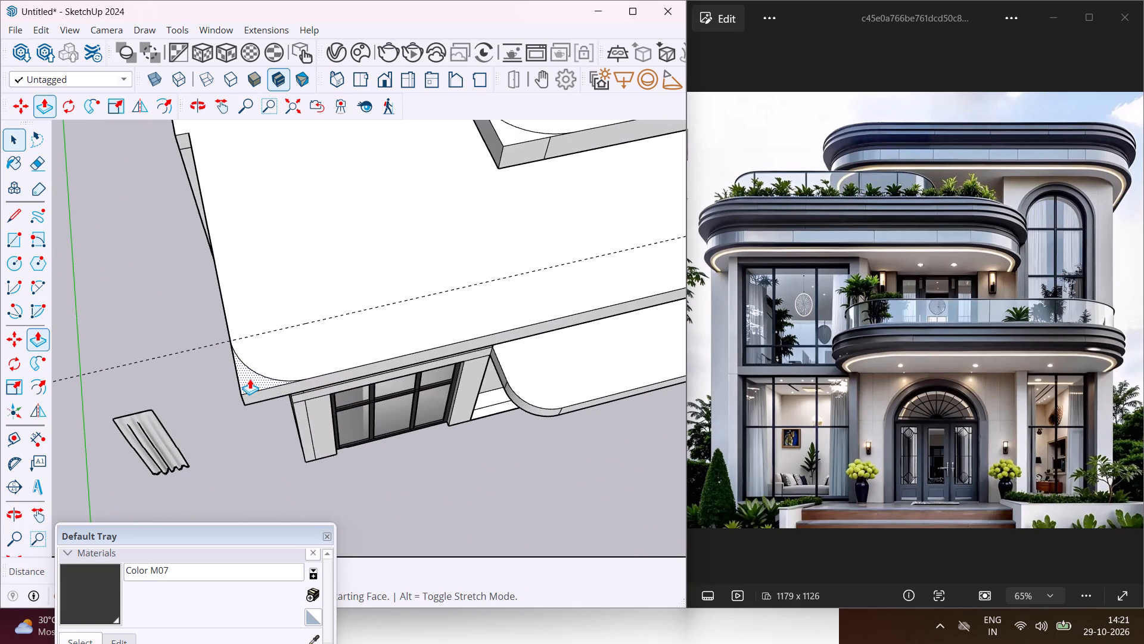
click(247, 402)
Push the corner piece outside the middle slab's right front arc down to the slab's underside.
scroll(189, 392, down, 6)
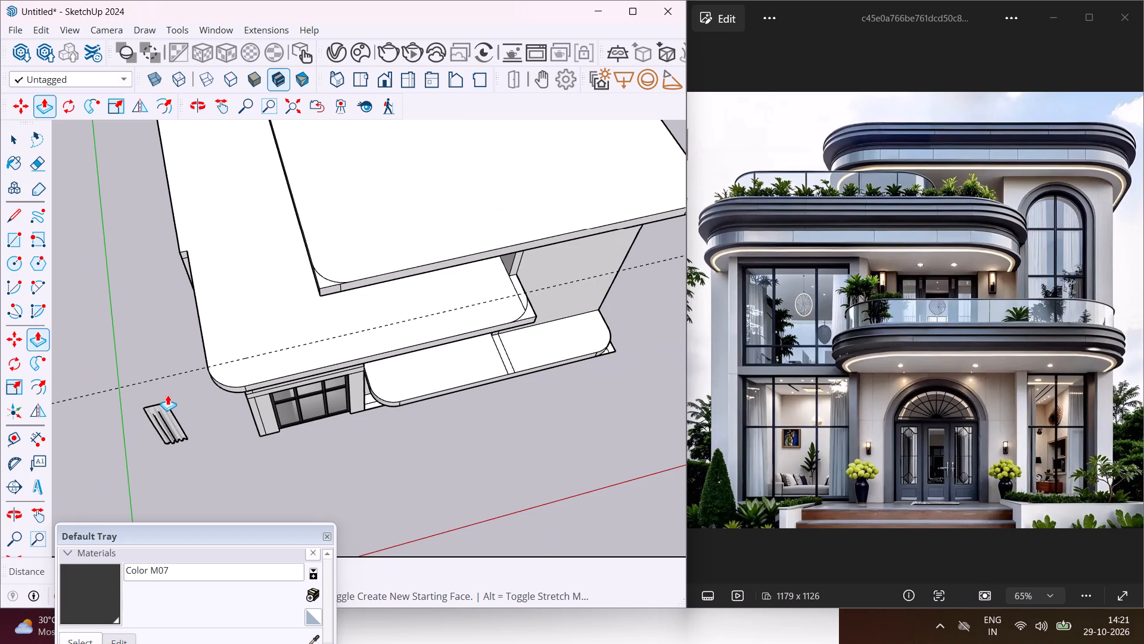
scroll(523, 311, up, 13)
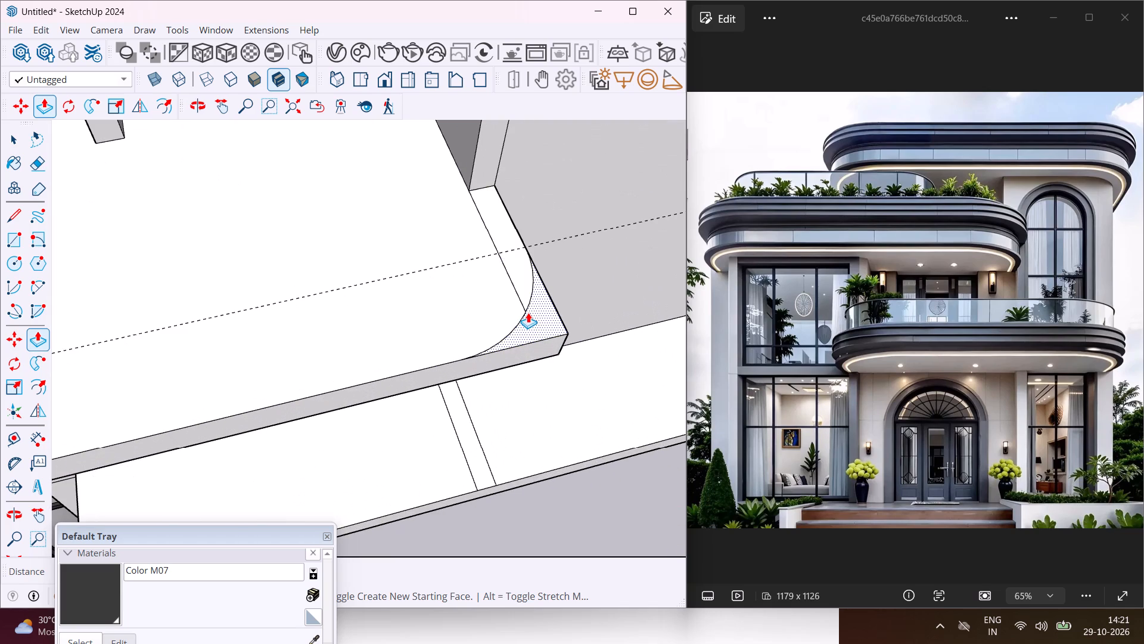
click(533, 317)
click(547, 360)
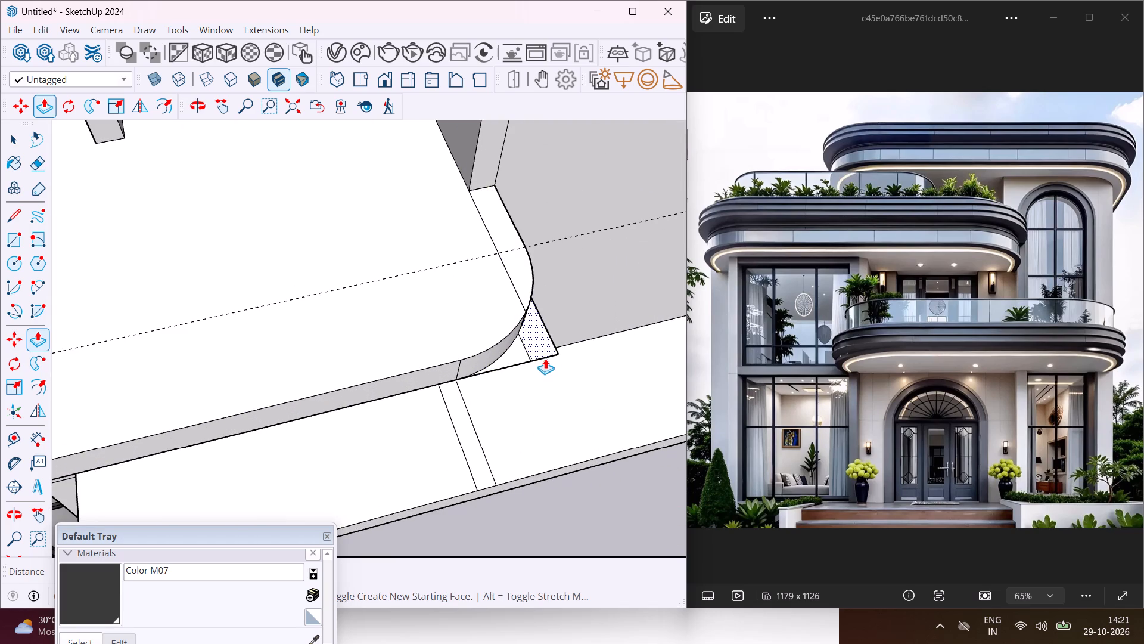
Push the corner piece outside the roof slab's left front arc down to the slab's underside.
scroll(438, 402, down, 12)
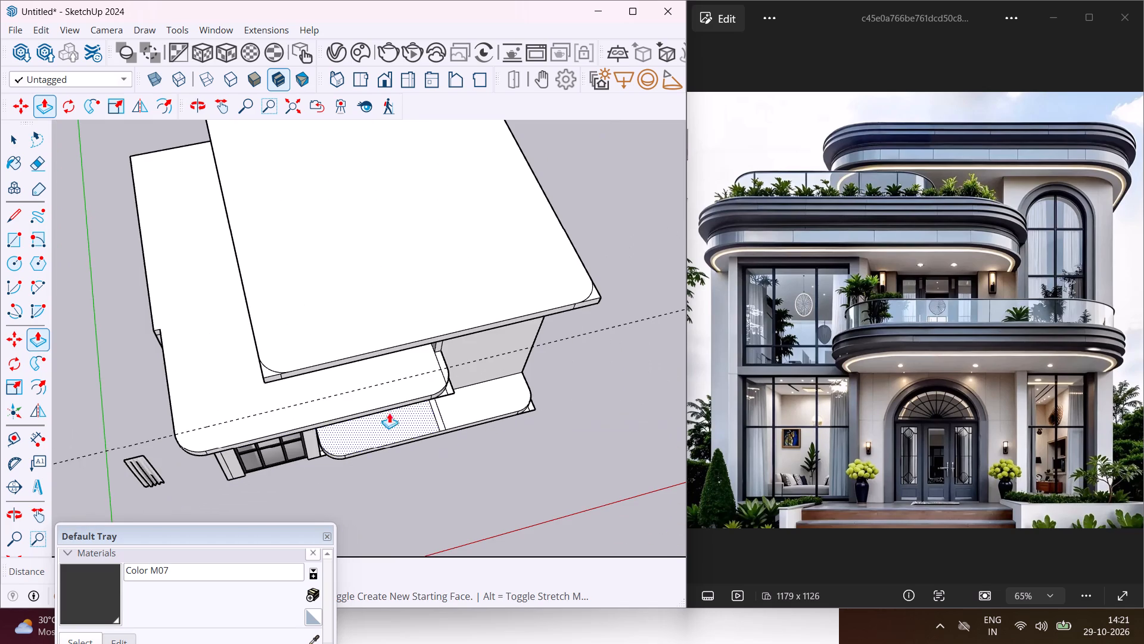
scroll(249, 365, up, 14)
click(319, 404)
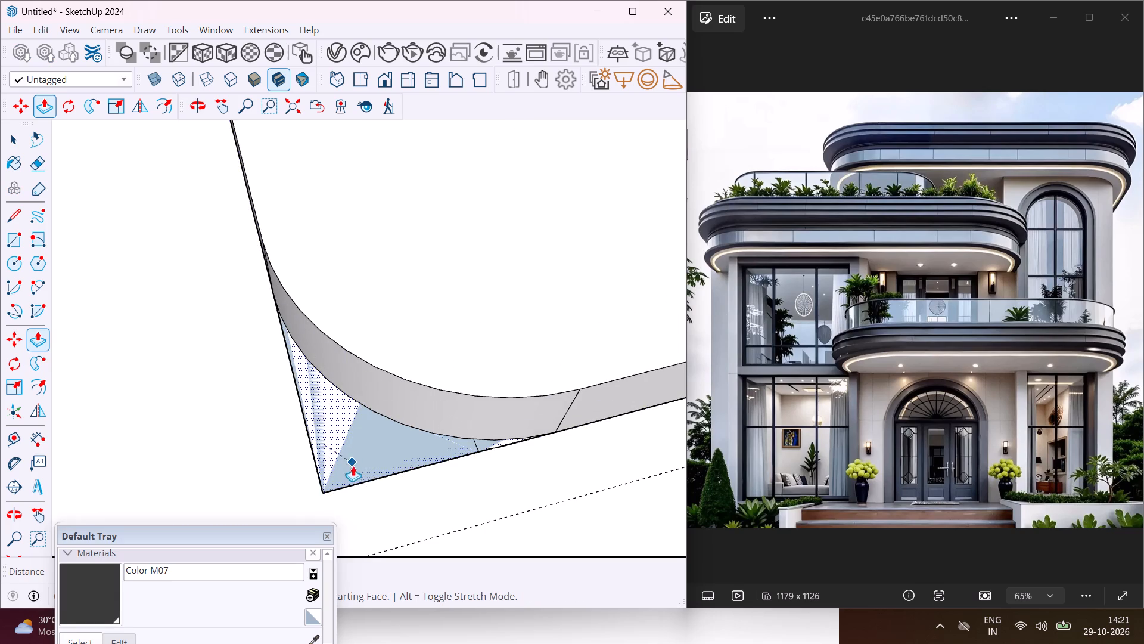
click(358, 486)
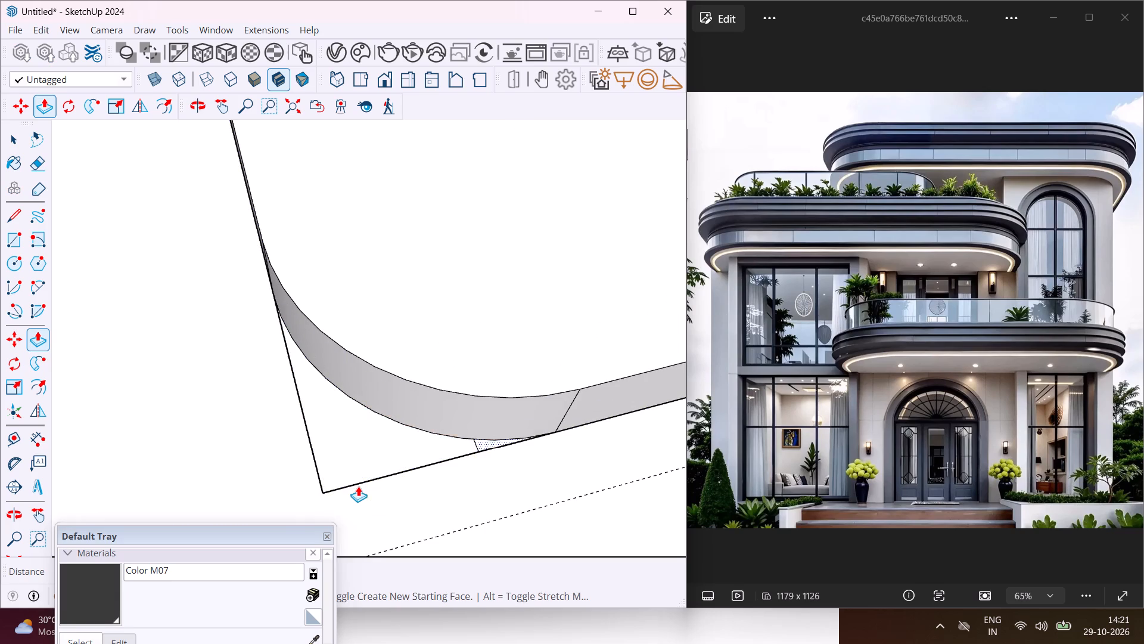
Push the corner piece outside the roof slab's right front arc down through the slab thickness to round that corner.
scroll(276, 434, down, 7)
scroll(185, 428, down, 9)
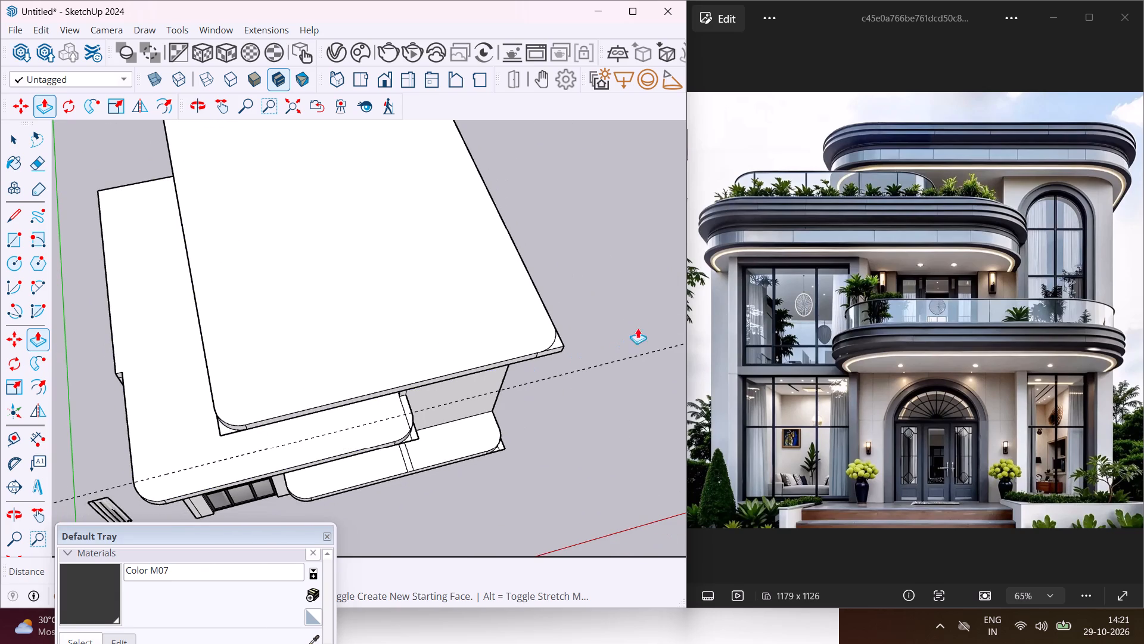
scroll(573, 321, up, 14)
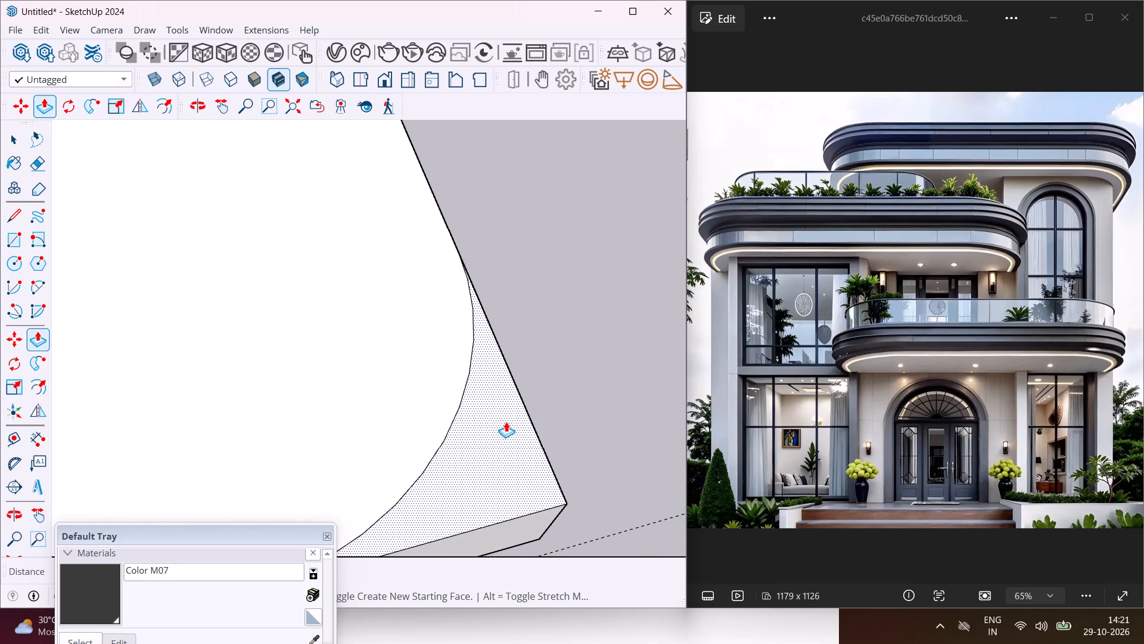
click(506, 425)
click(530, 524)
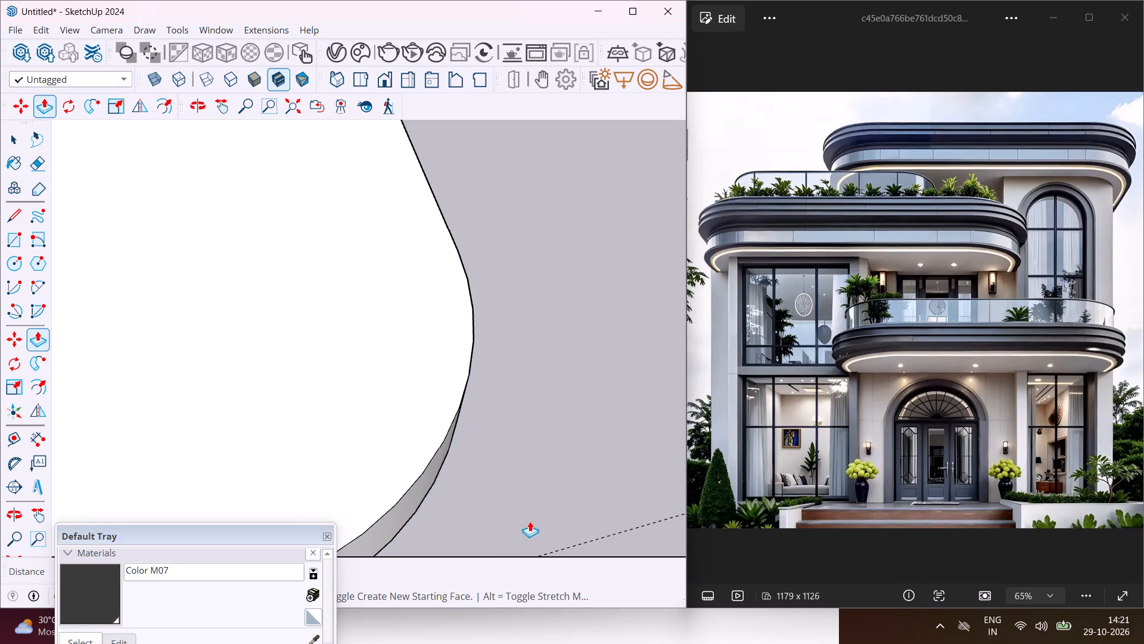
scroll(535, 403, down, 7)
scroll(530, 308, down, 7)
key(Escape)
key(space)
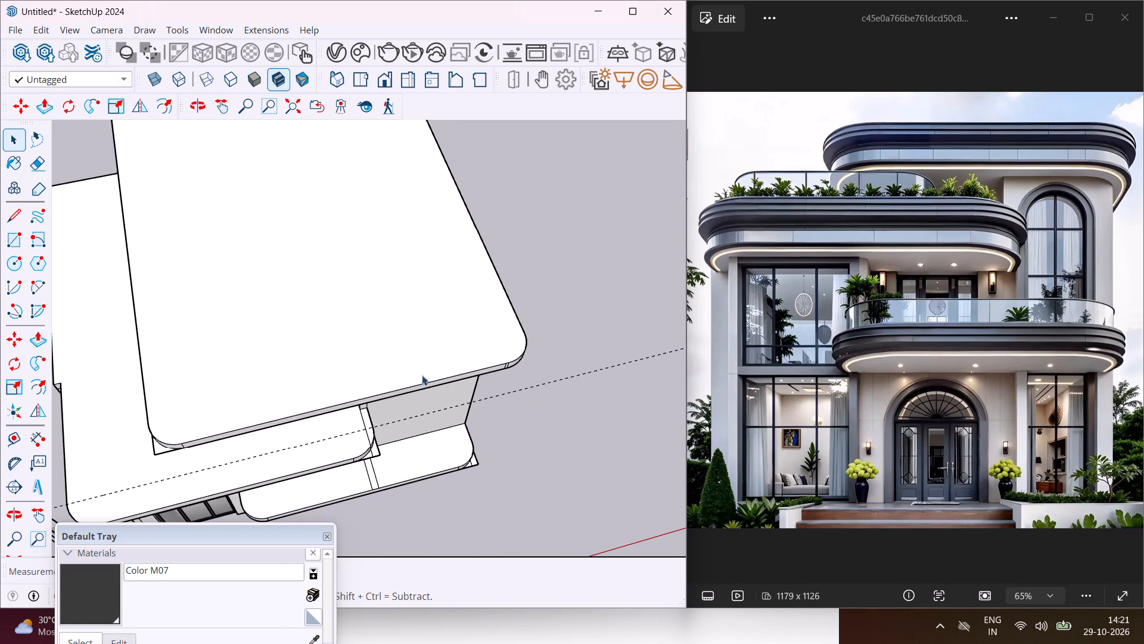
Erase the leftover square-corner edges and the short seam stub below the roof slab's rounded left front corner.
key(e)
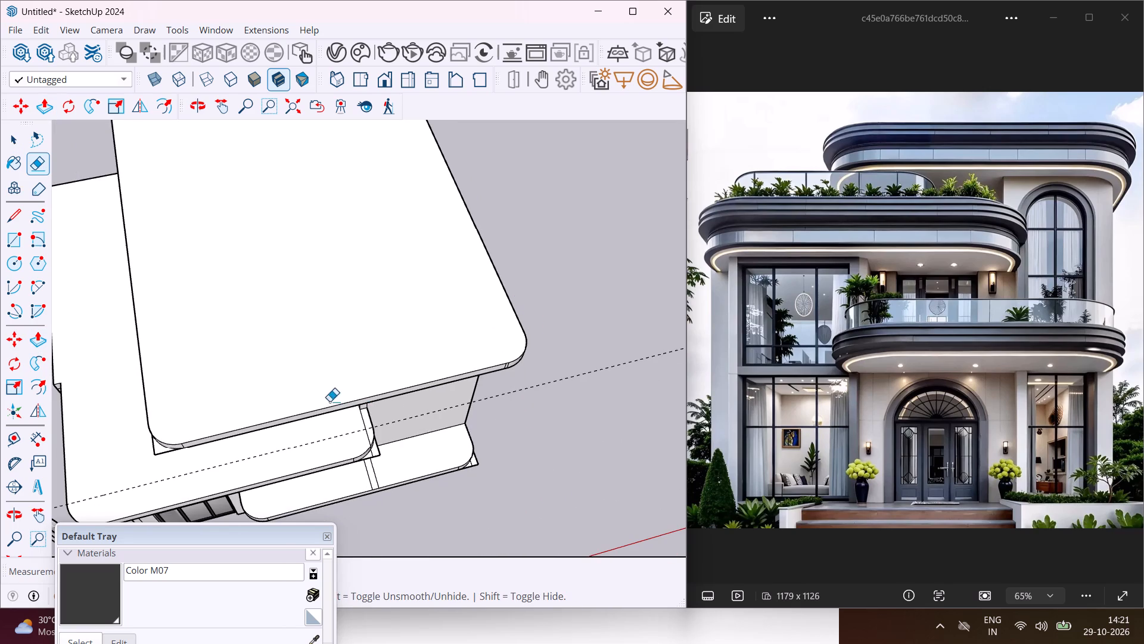
scroll(137, 461, up, 15)
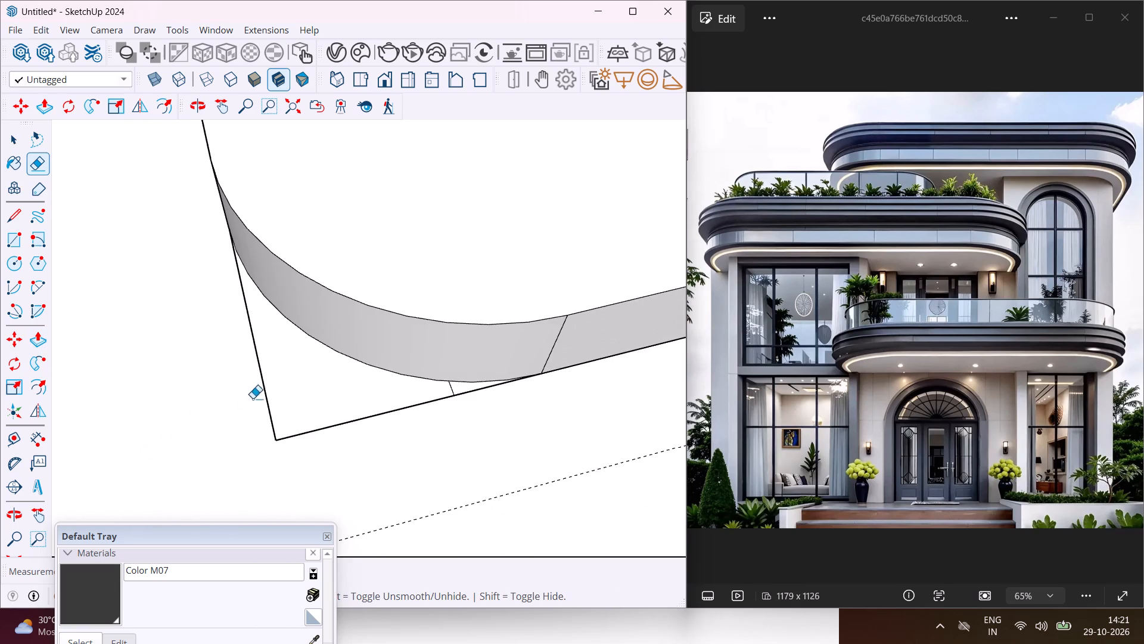
click(259, 363)
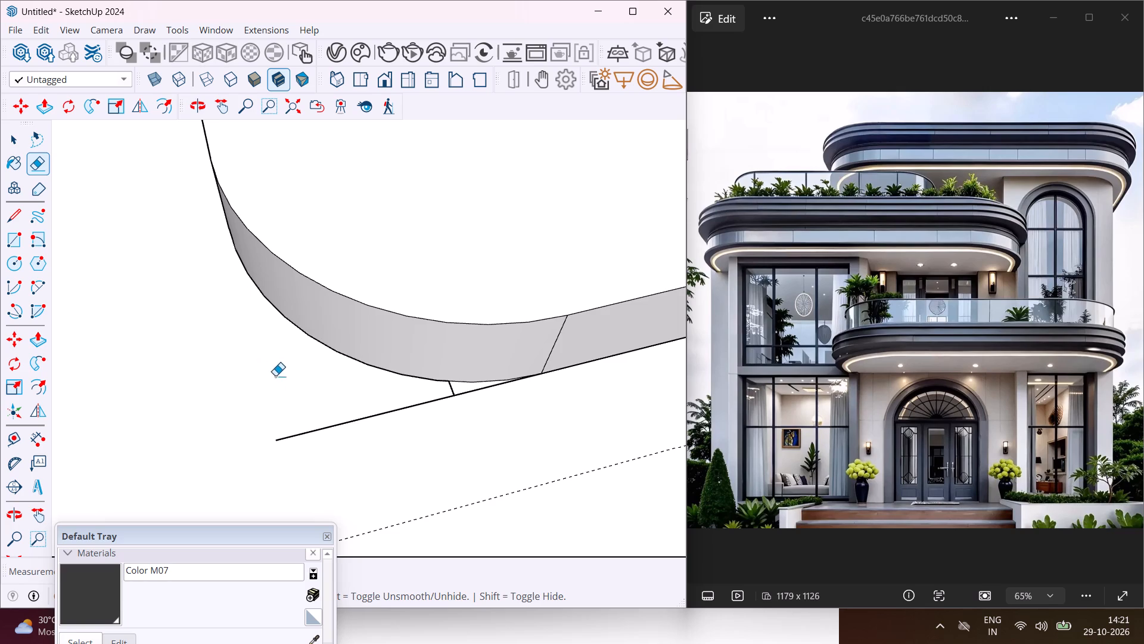
click(353, 419)
scroll(471, 389, up, 4)
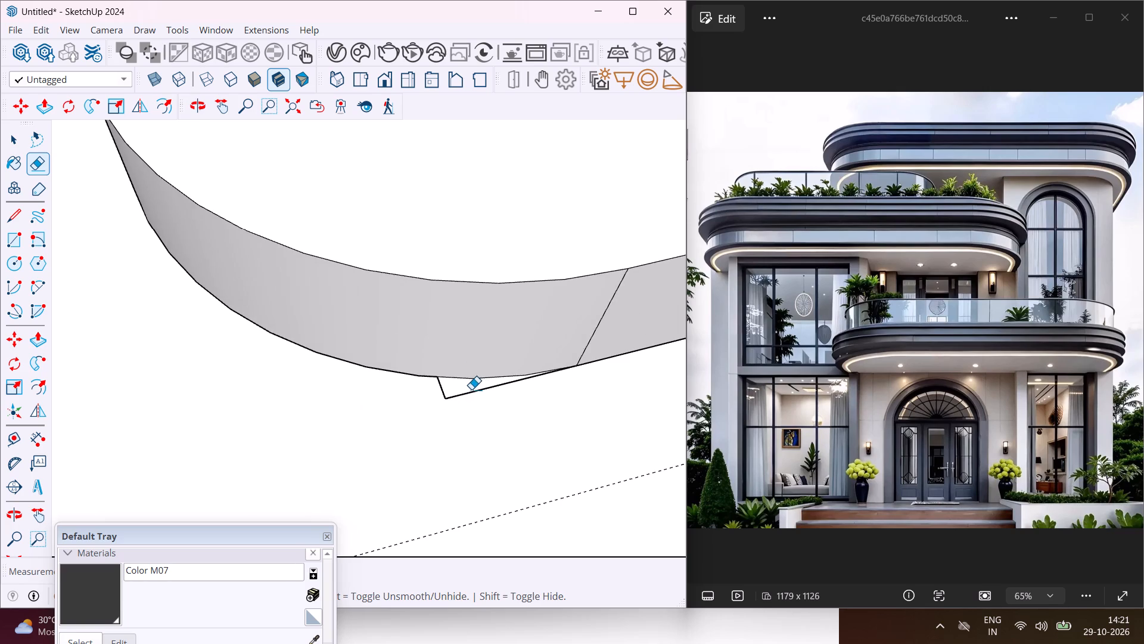
click(469, 392)
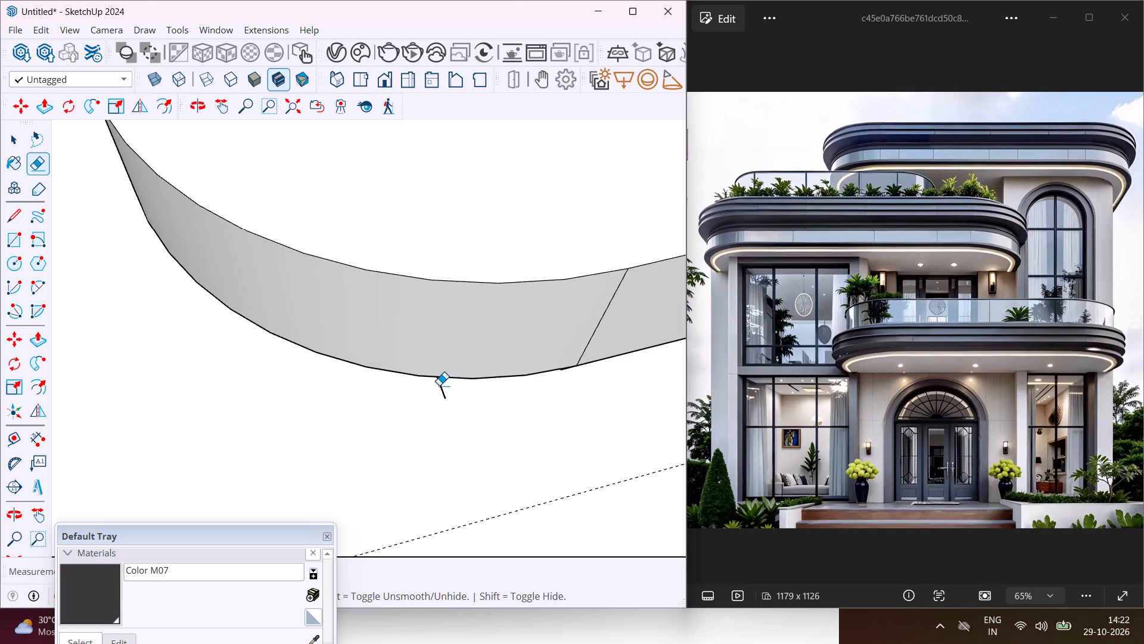
click(439, 385)
Erase the tiny sliver of leftover edges where the roof slab's left corner arc meets the straight front edge.
scroll(431, 389, down, 5)
middle_drag(436, 394, 409, 380)
scroll(405, 325, up, 15)
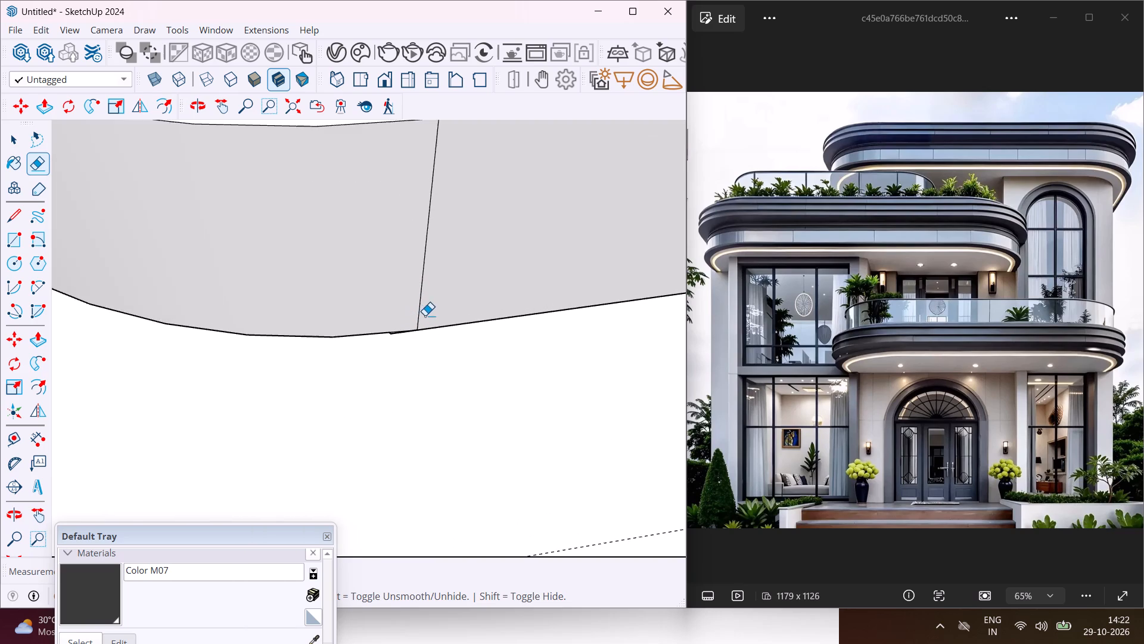
scroll(415, 325, up, 10)
scroll(362, 347, up, 9)
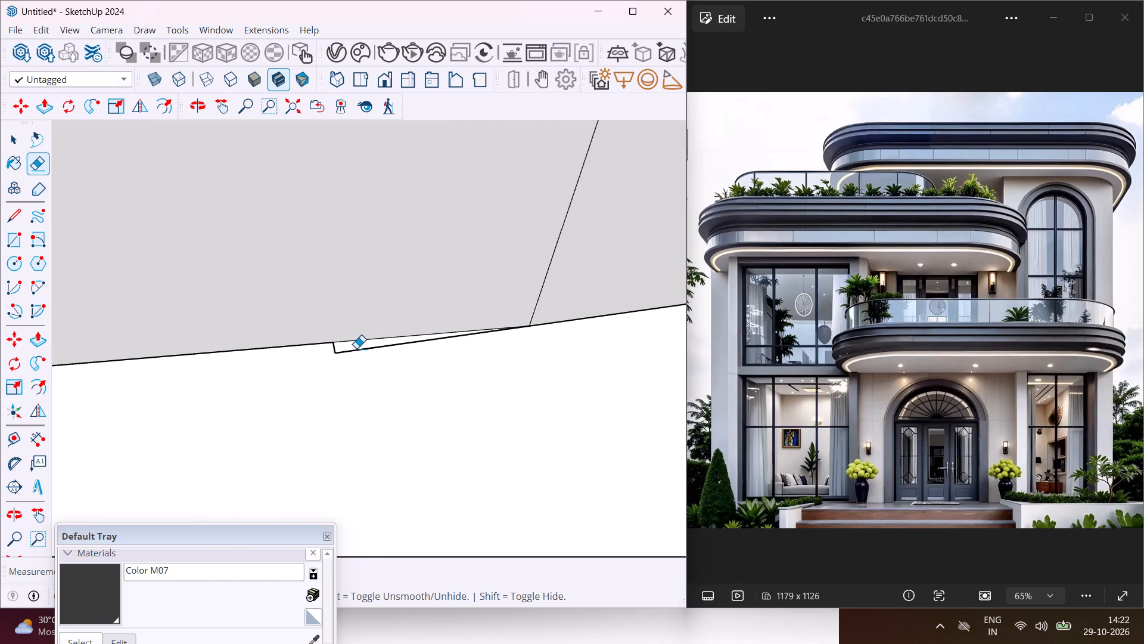
click(359, 350)
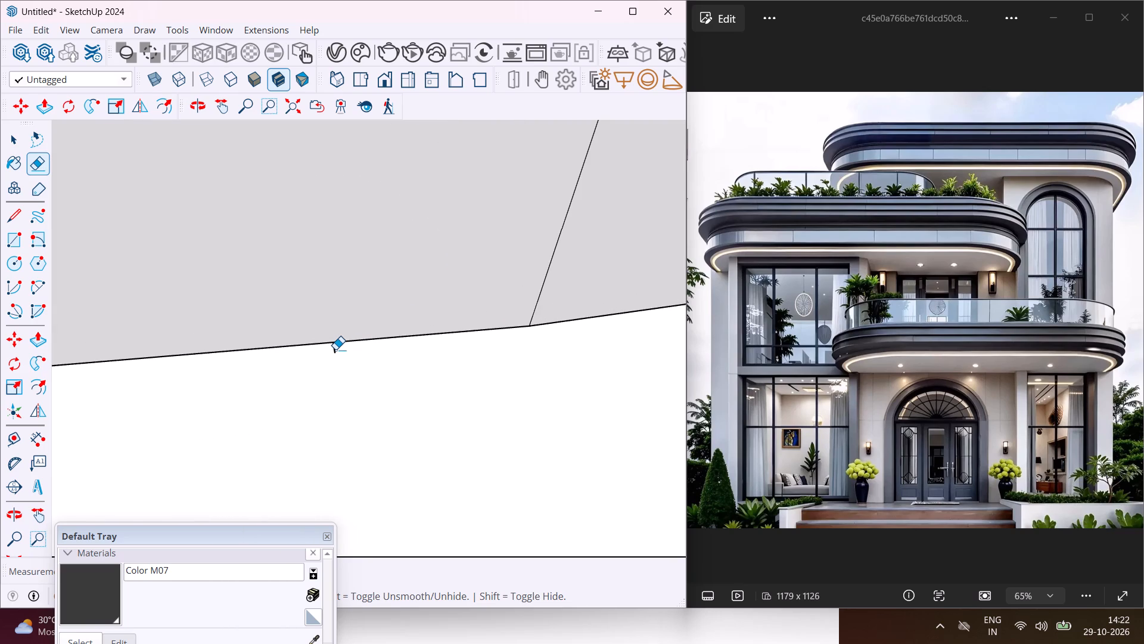
click(335, 349)
Erase the leftover square-corner edges and seam segment beneath the middle slab's rounded right front corner.
scroll(335, 372, down, 7)
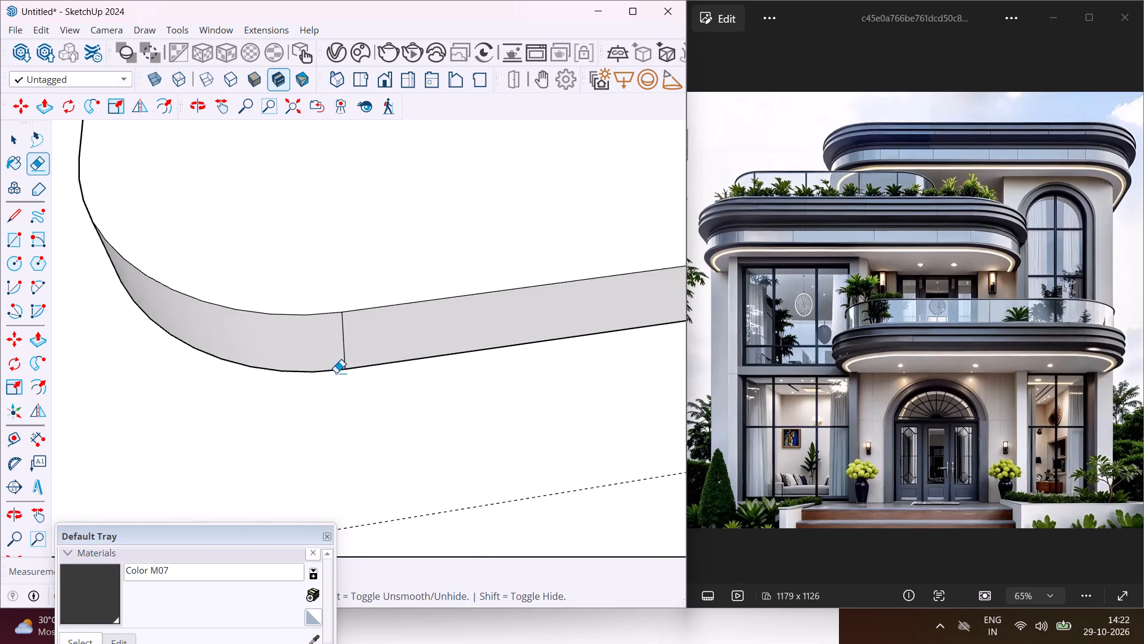
scroll(337, 363, down, 14)
scroll(341, 357, down, 7)
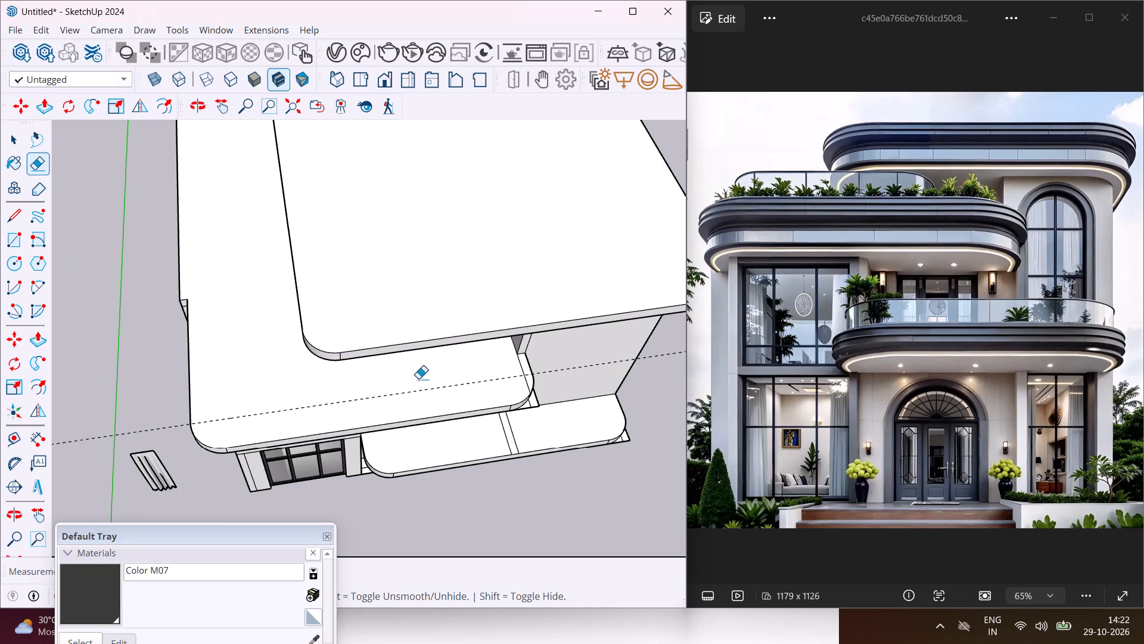
scroll(520, 410, up, 17)
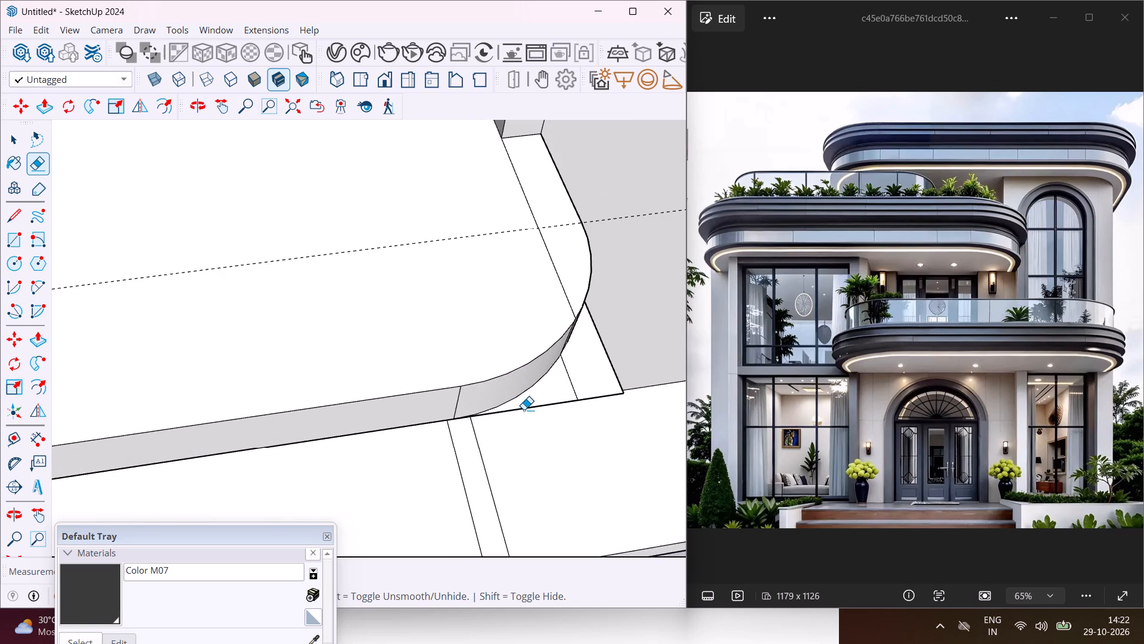
scroll(524, 410, up, 5)
click(533, 405)
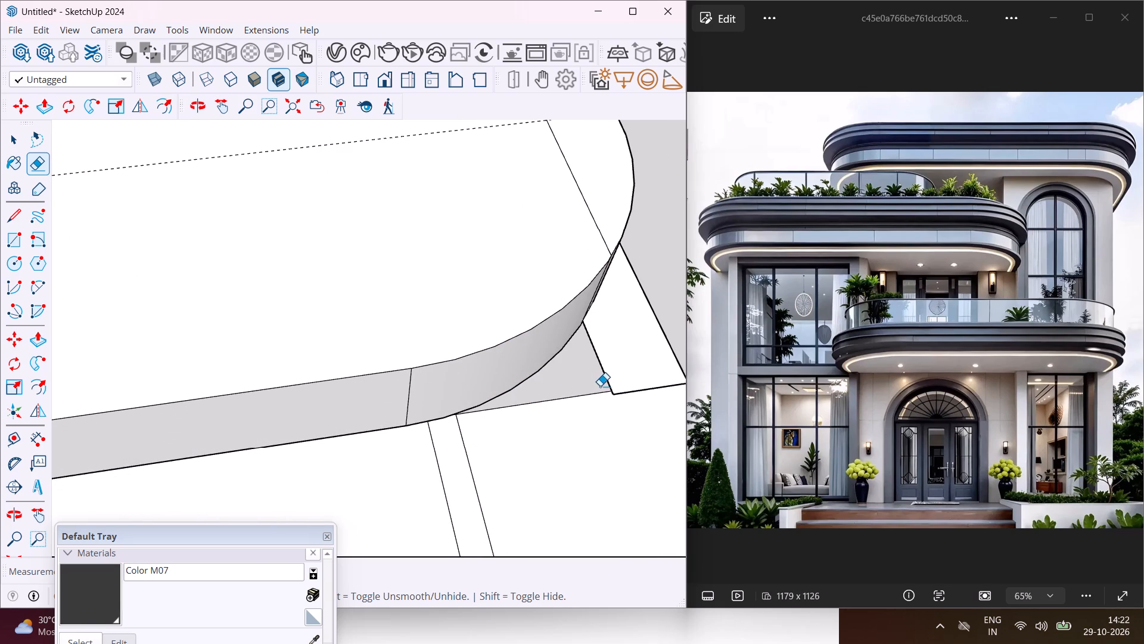
click(606, 384)
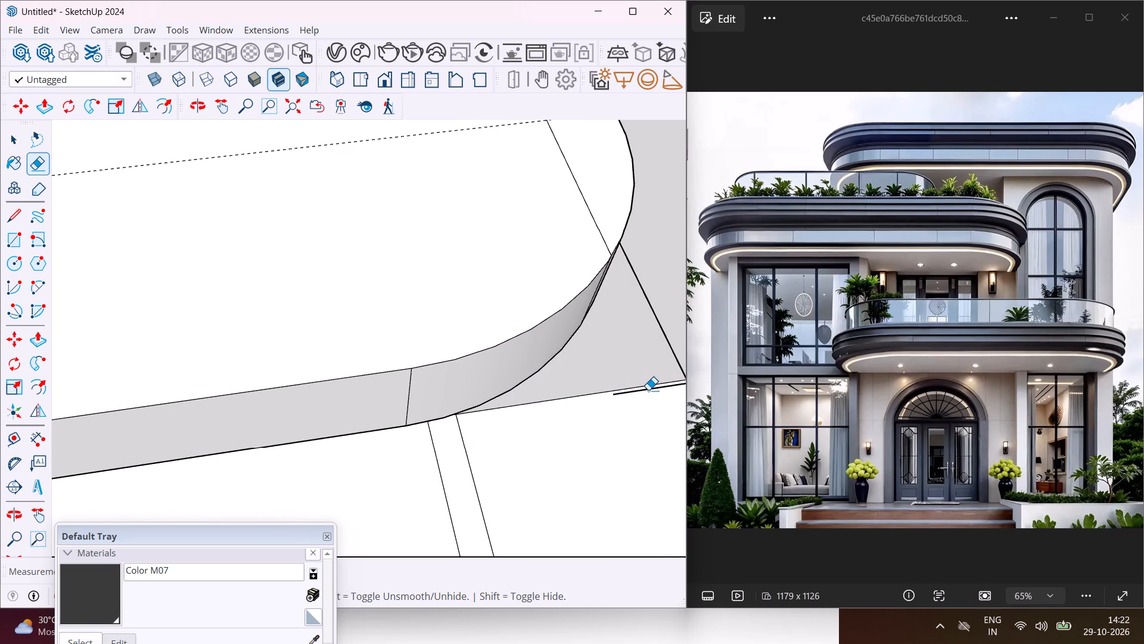
click(648, 391)
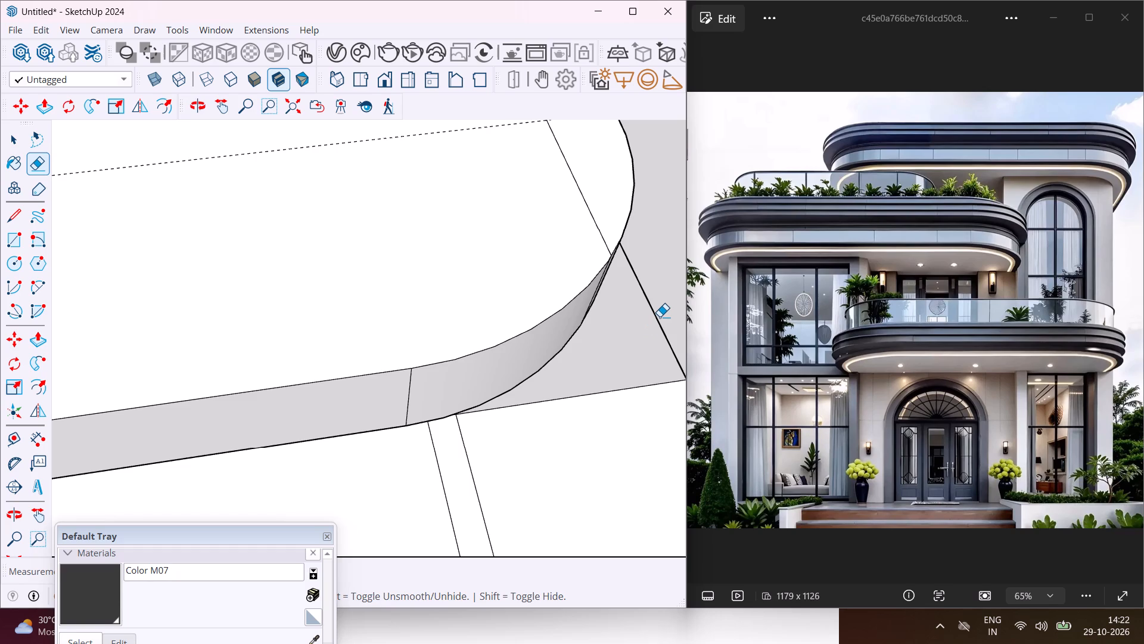
click(655, 317)
Erase the leftover square-corner edges and seam segment under the lower balcony slab's rounded right front corner.
middle_drag(642, 326, 605, 278)
scroll(590, 282, down, 17)
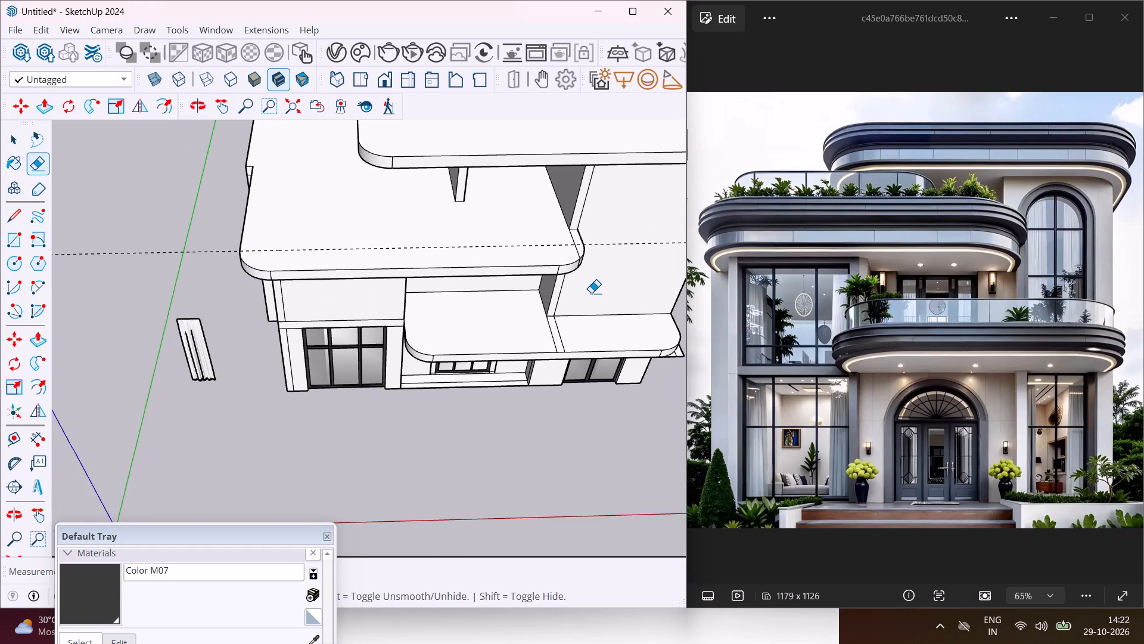
middle_drag(567, 323, 385, 243)
scroll(385, 243, down, 4)
scroll(561, 388, up, 5)
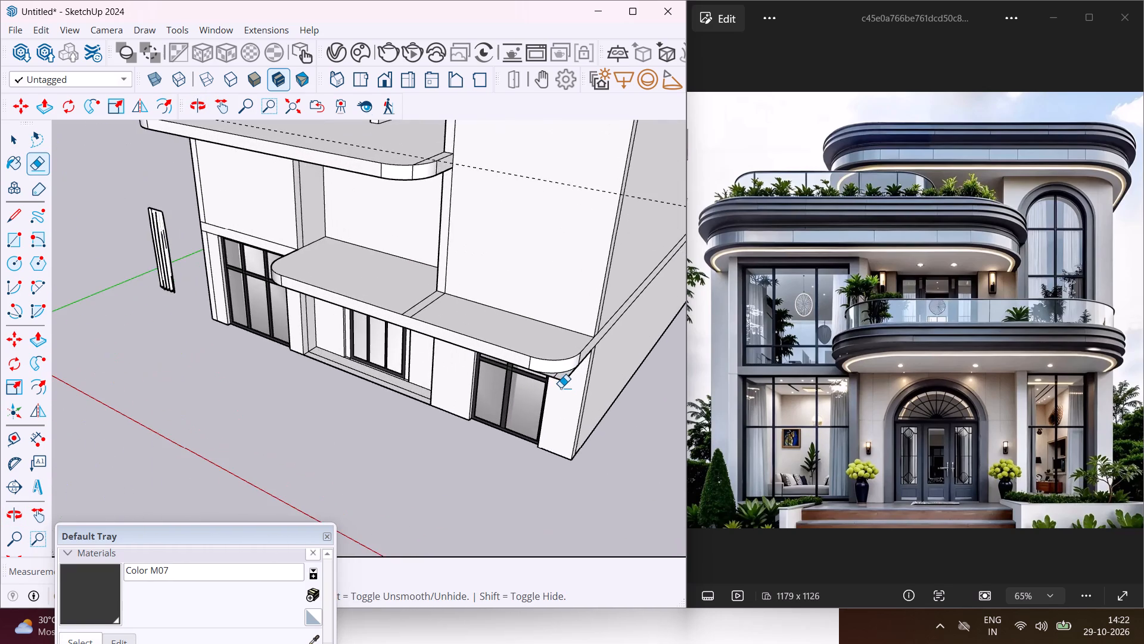
scroll(561, 388, up, 15)
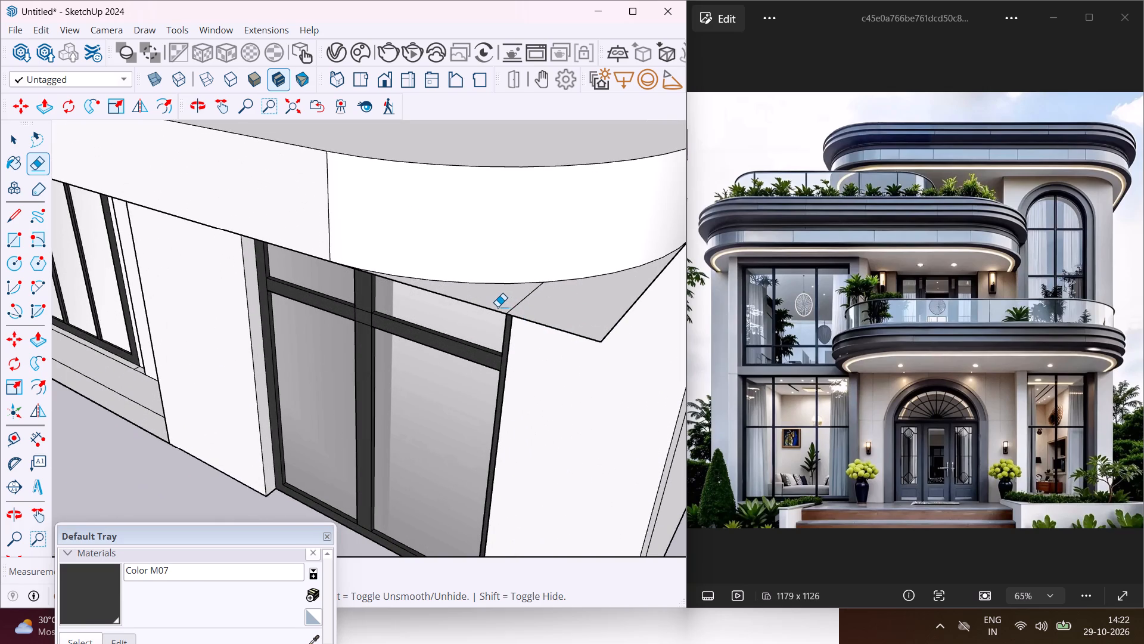
click(493, 309)
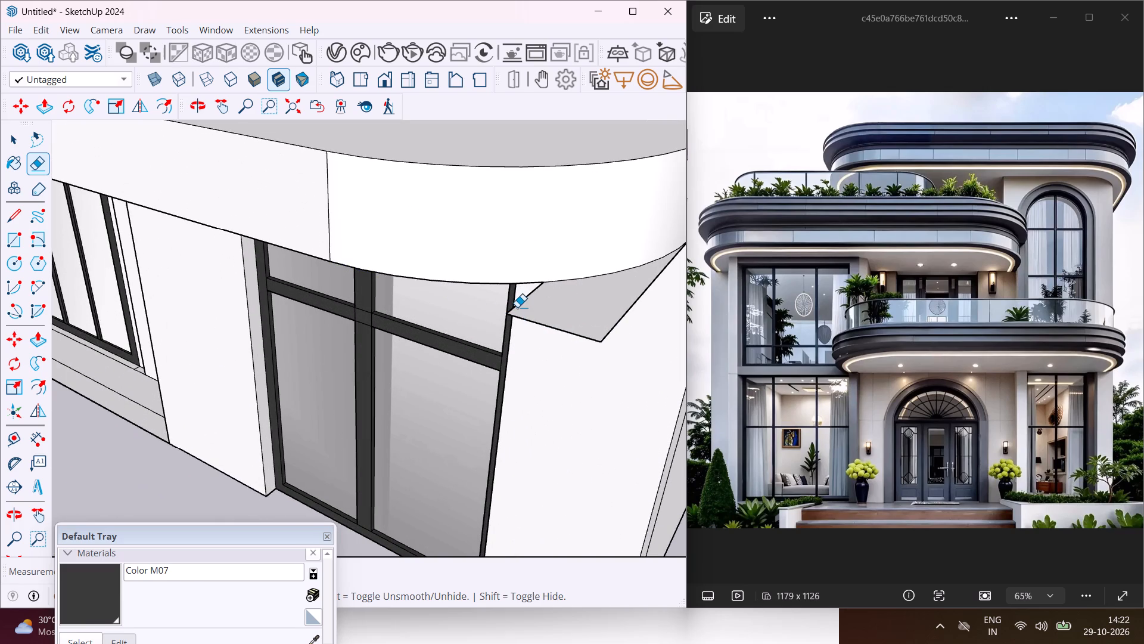
click(517, 307)
drag(542, 327, 552, 324)
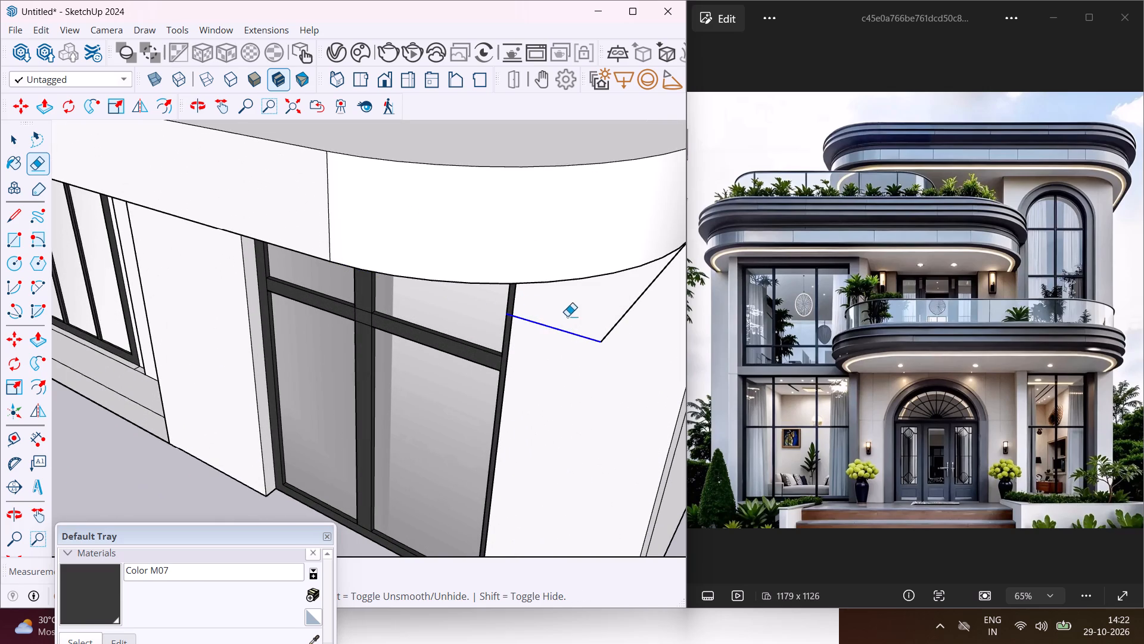
click(610, 332)
scroll(602, 336, down, 7)
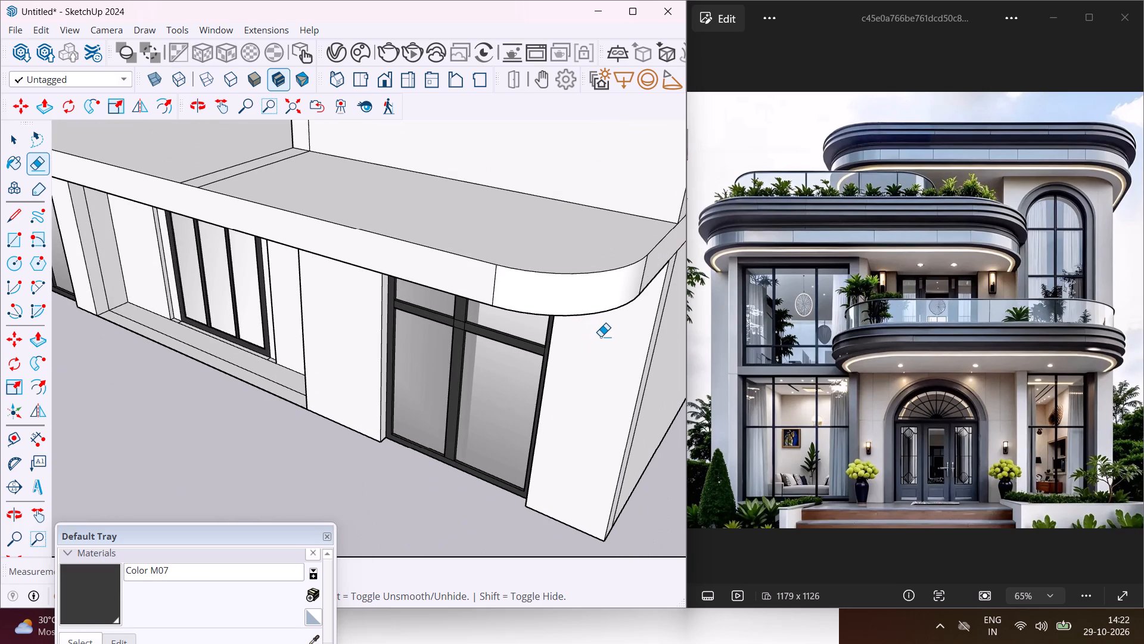
Examine the balcony slab's rounded corners, top and underside from several angles around the facade.
key(Escape)
key(space)
scroll(595, 339, down, 5)
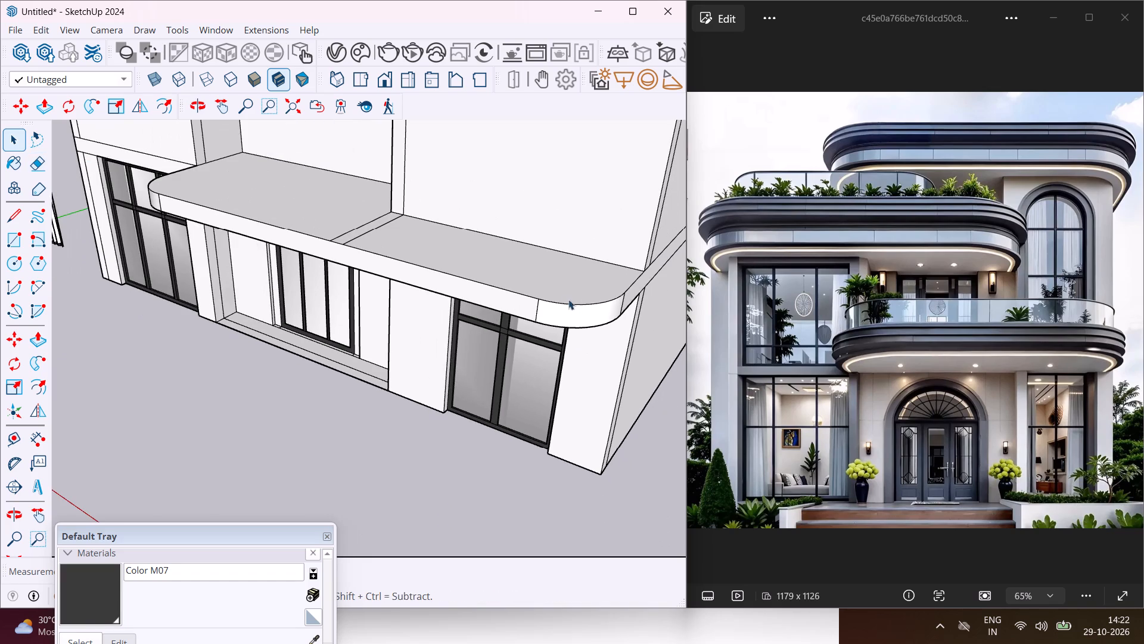
middle_drag(556, 290, 812, 358)
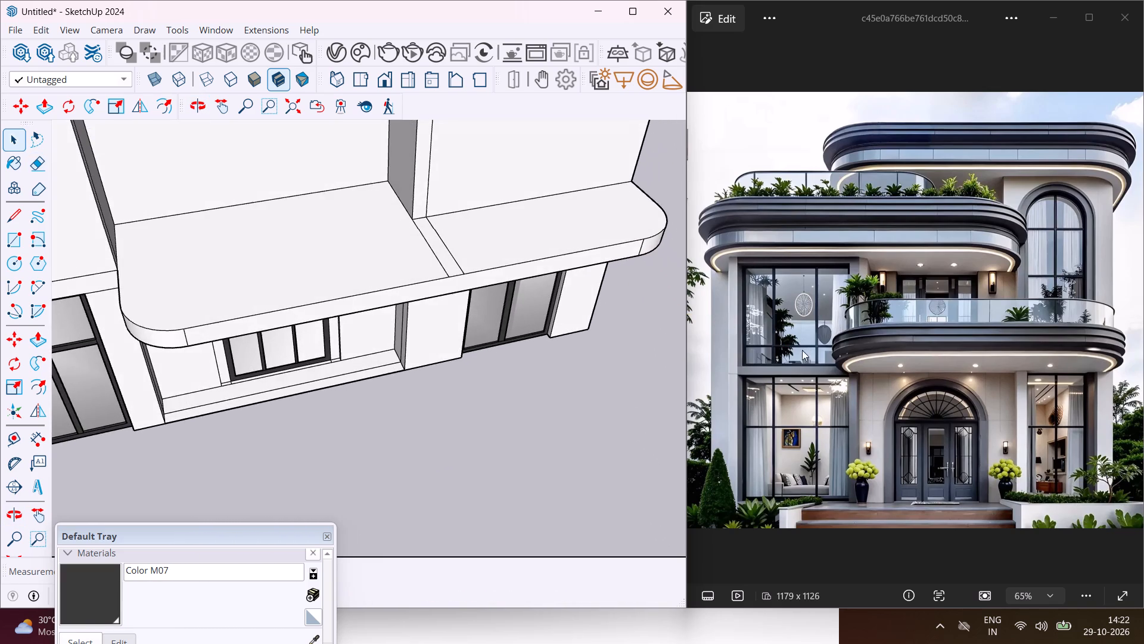
scroll(603, 285, down, 5)
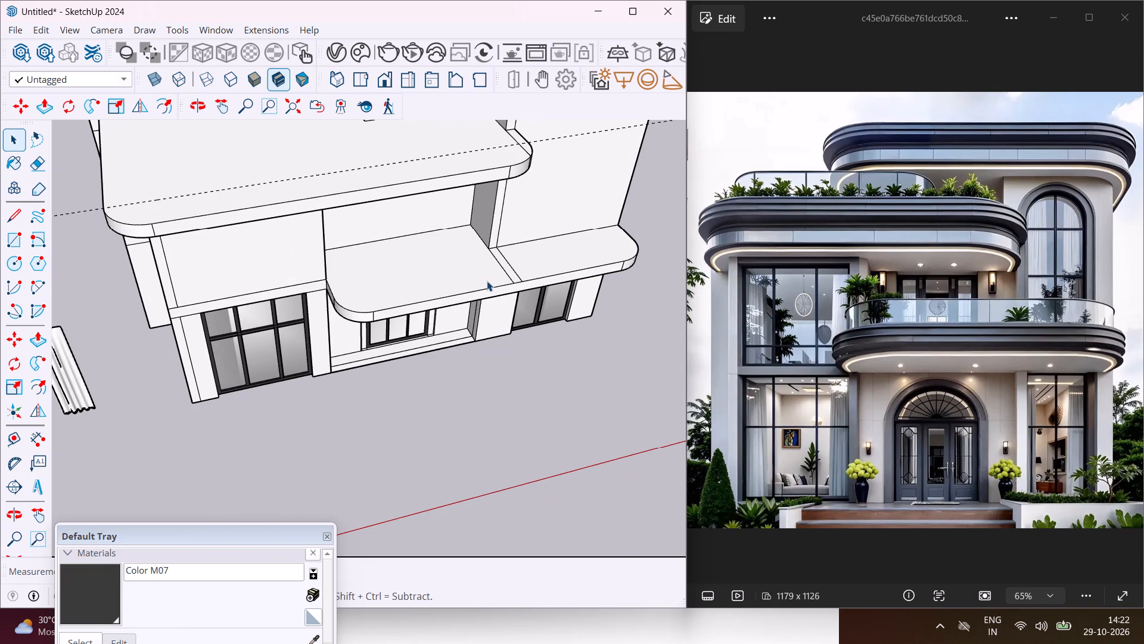
scroll(333, 292, up, 9)
middle_drag(335, 308, 315, 311)
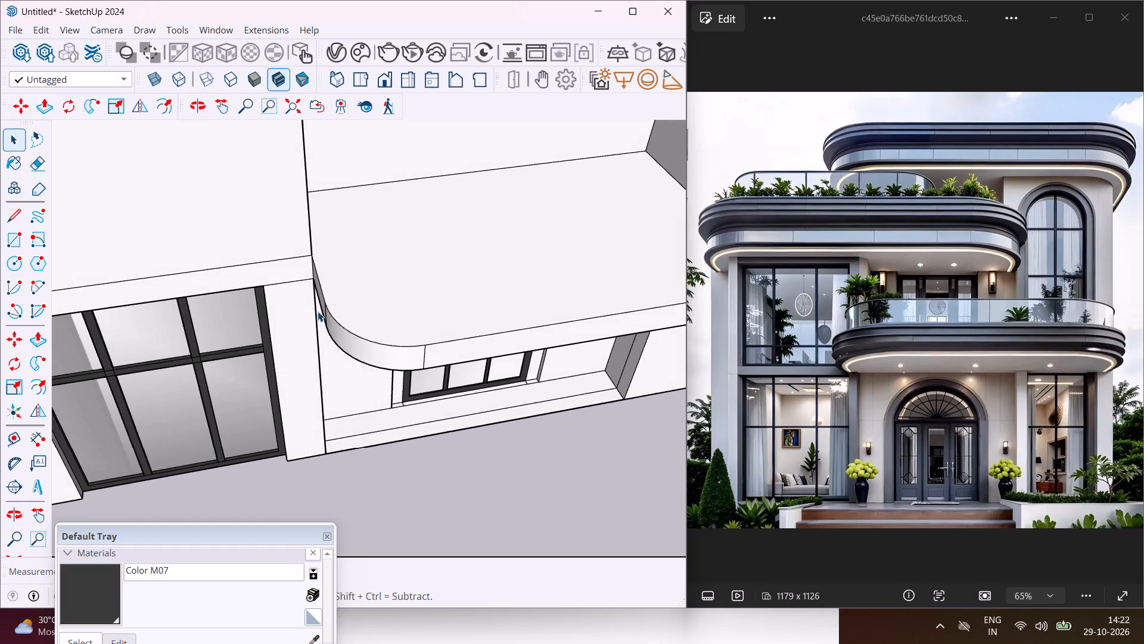
middle_drag(338, 322, 523, 177)
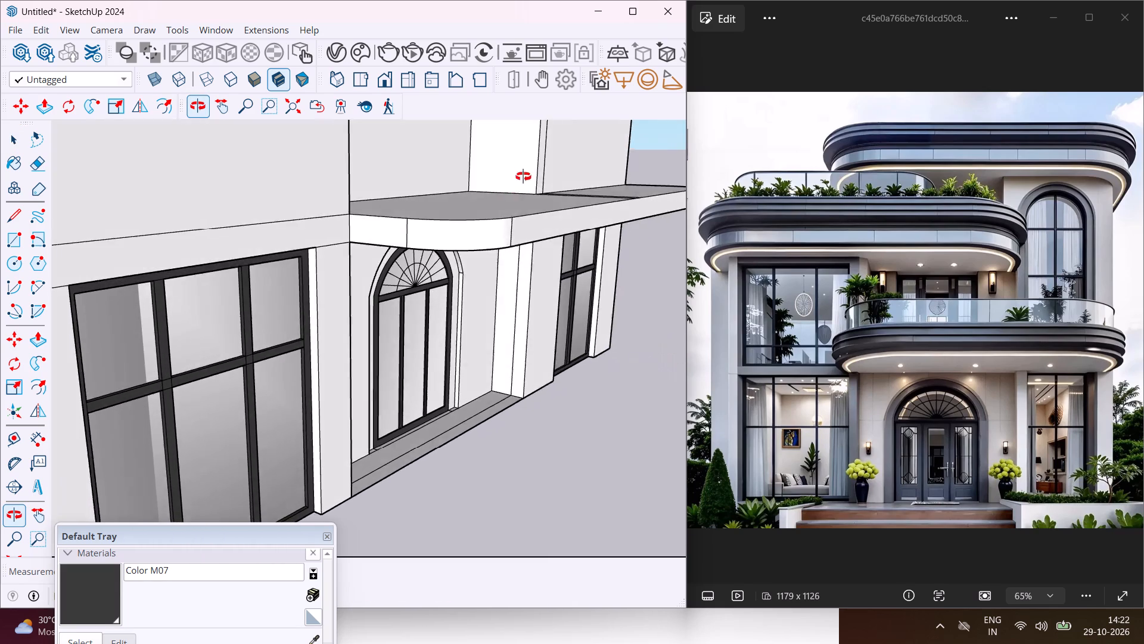
middle_drag(523, 177, 501, 117)
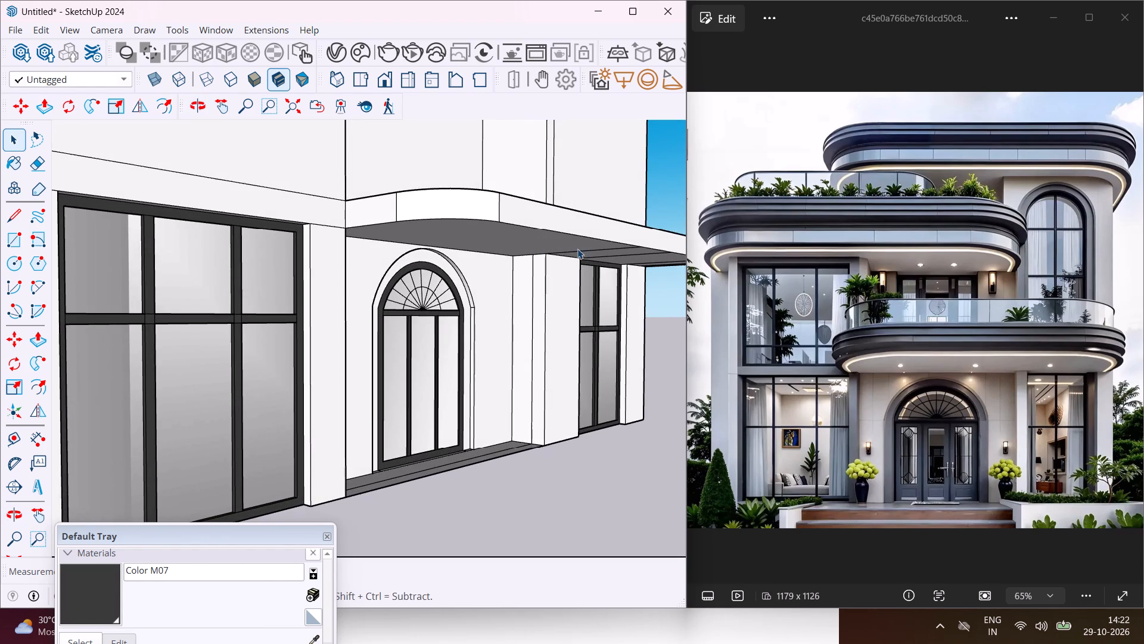
Erase the two leftover seam lines crossing the lower balcony slab's top, between the wall end and the front edge.
middle_drag(579, 248, 452, 411)
scroll(406, 348, down, 5)
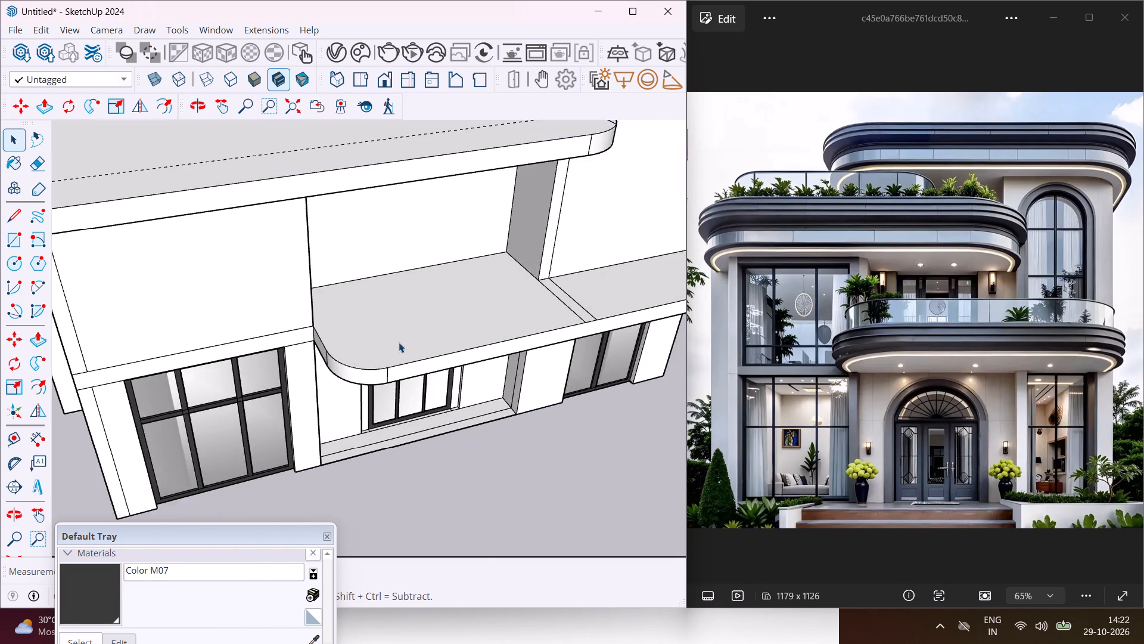
scroll(397, 342, down, 4)
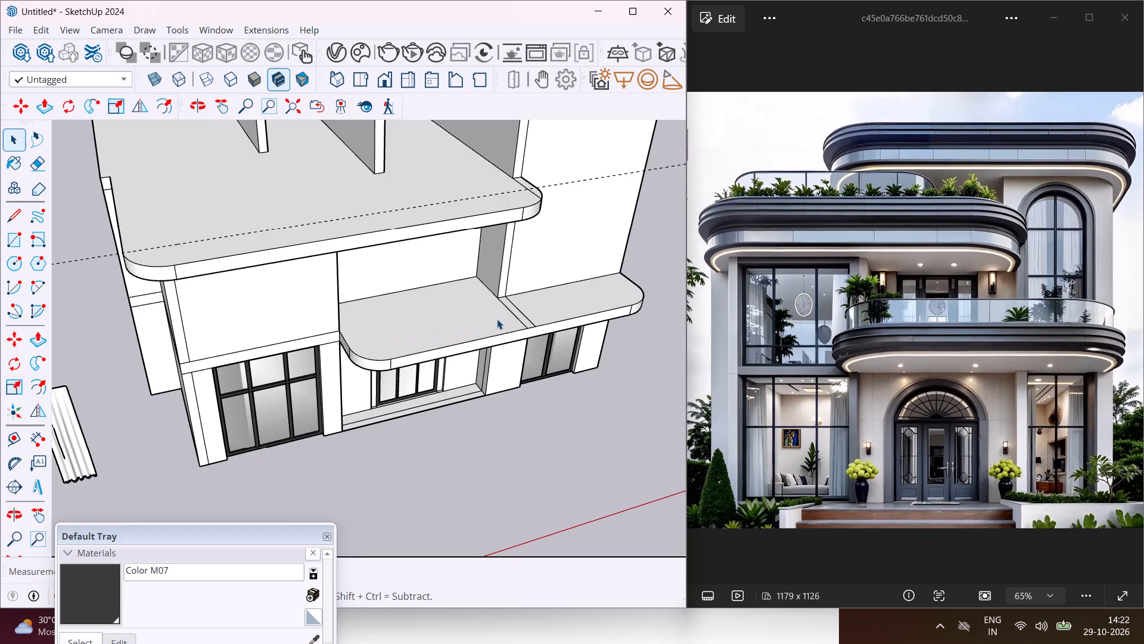
key(e)
scroll(510, 315, up, 5)
click(513, 315)
click(531, 317)
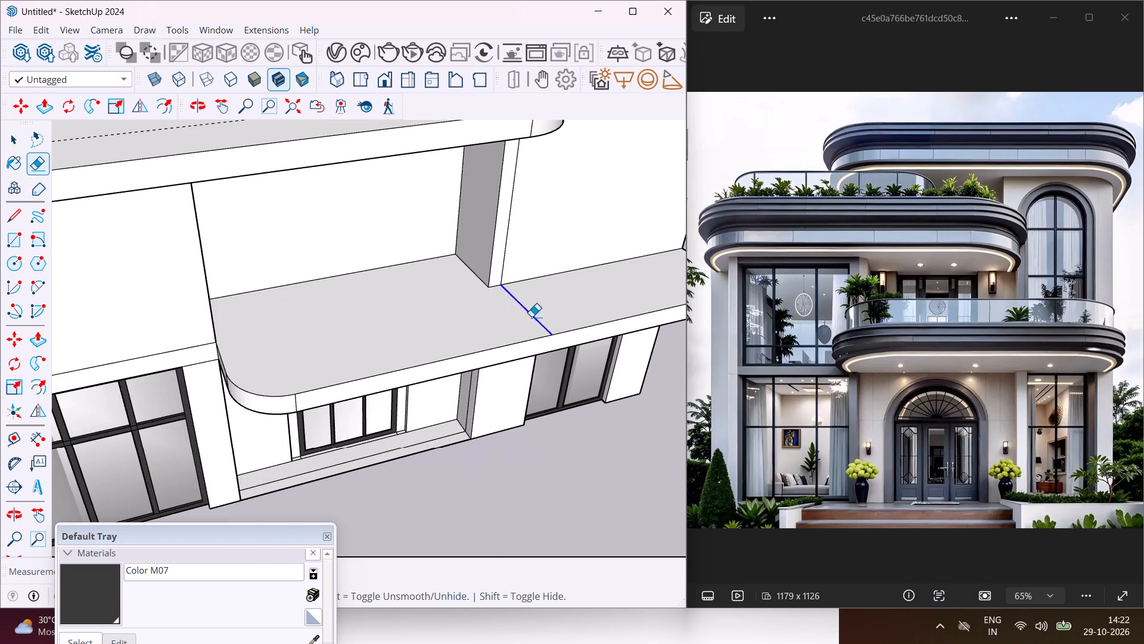
key(Escape)
key(space)
Push/Pull the lower balcony slab's merged top face slightly upward to thicken the slab.
click(515, 315)
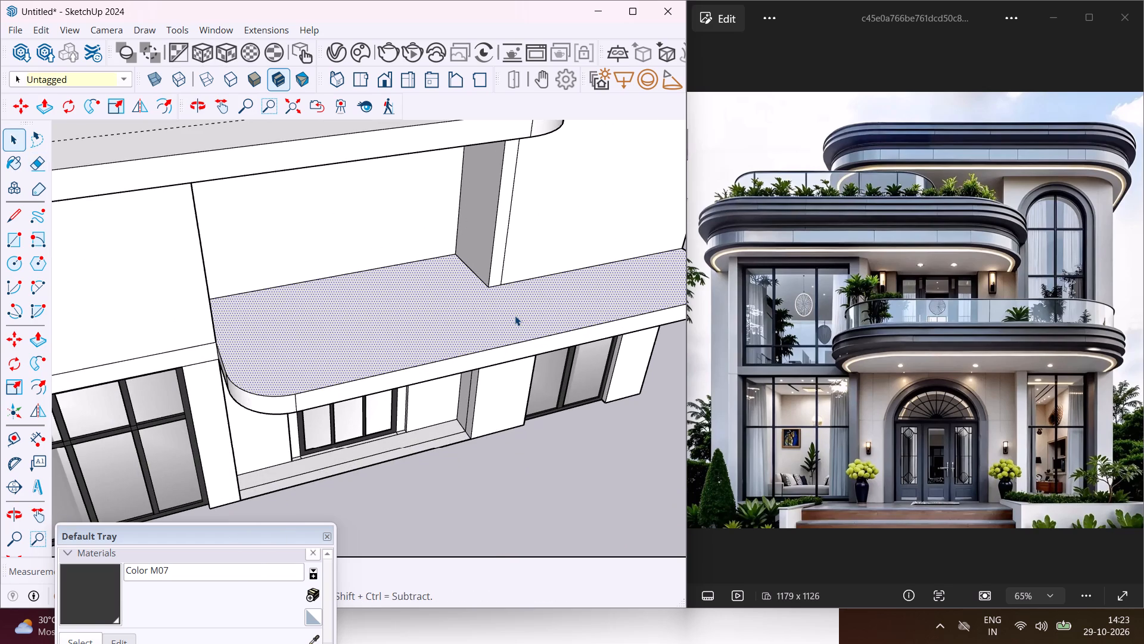
key(p)
click(515, 315)
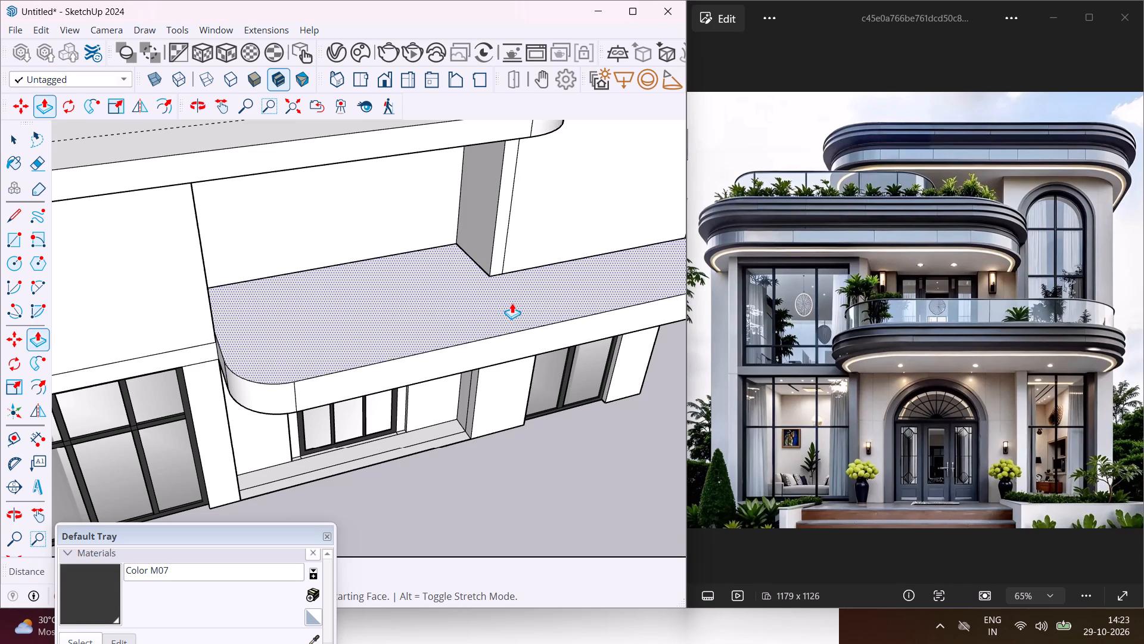
click(512, 303)
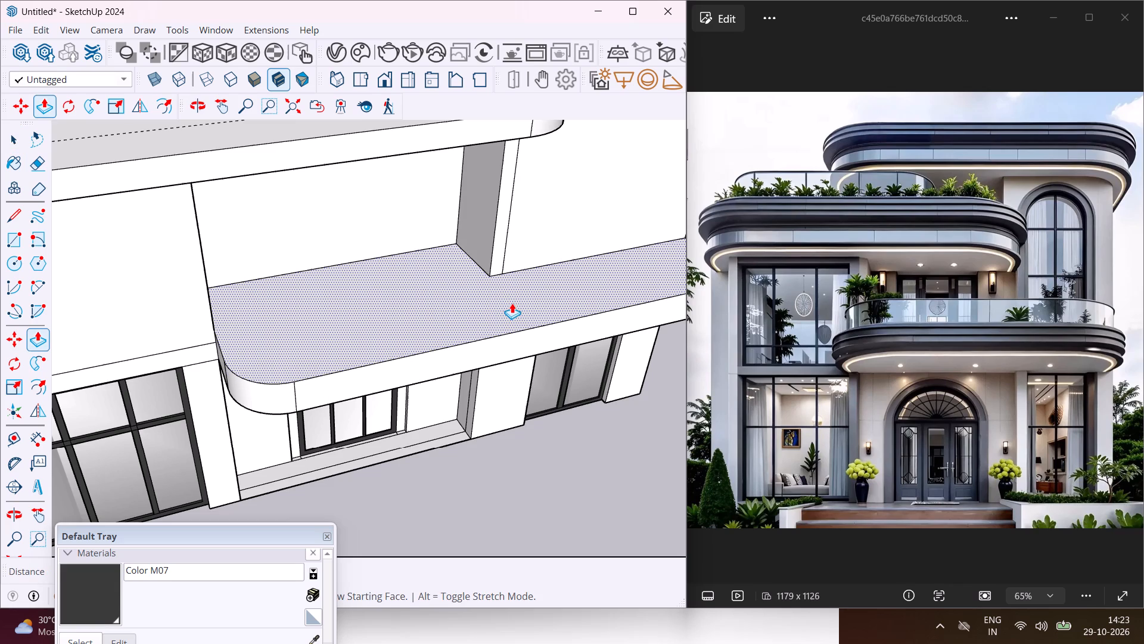
key(Escape)
key(space)
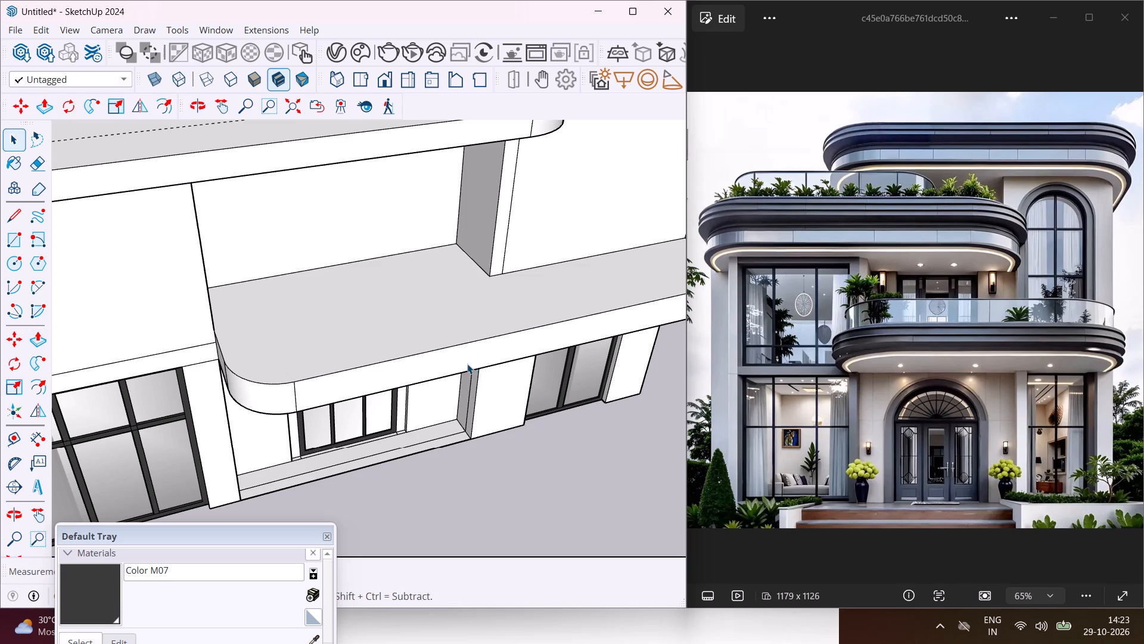
Copy the balcony slab's top face straight down twice, forming a closely spaced pair of groove lines on the upper fascia.
click(419, 338)
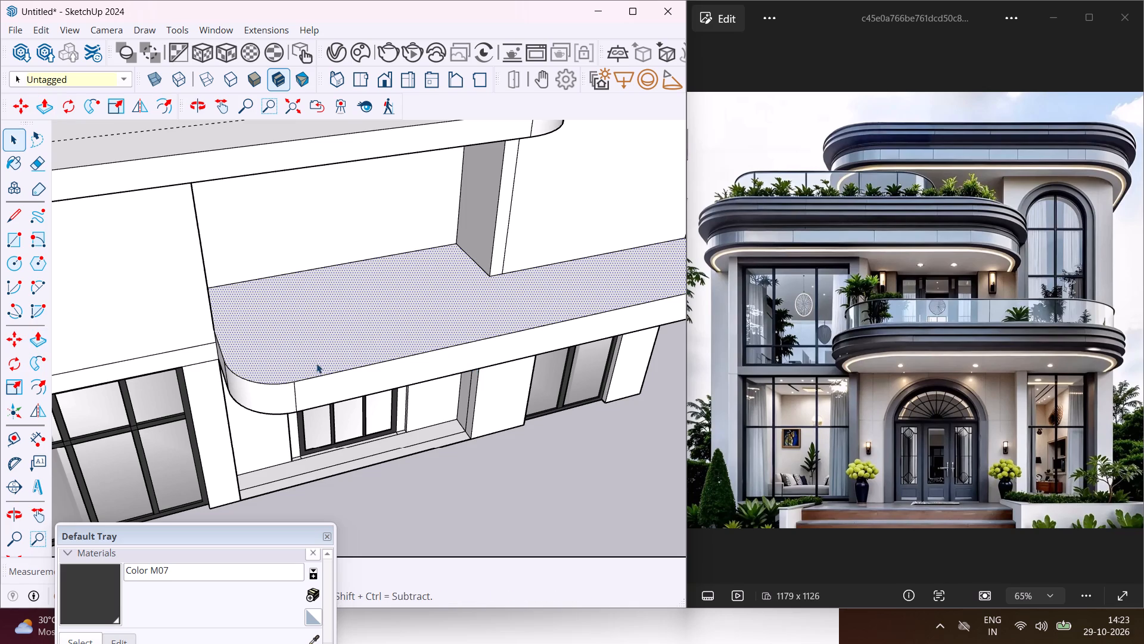
key(m)
scroll(291, 389, up, 6)
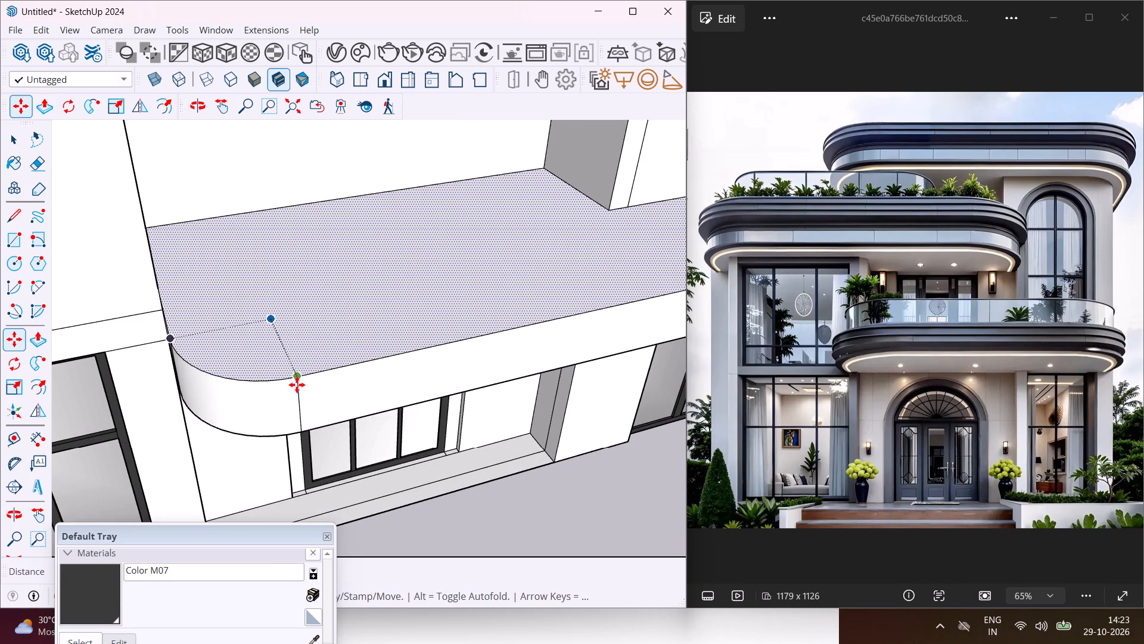
click(298, 377)
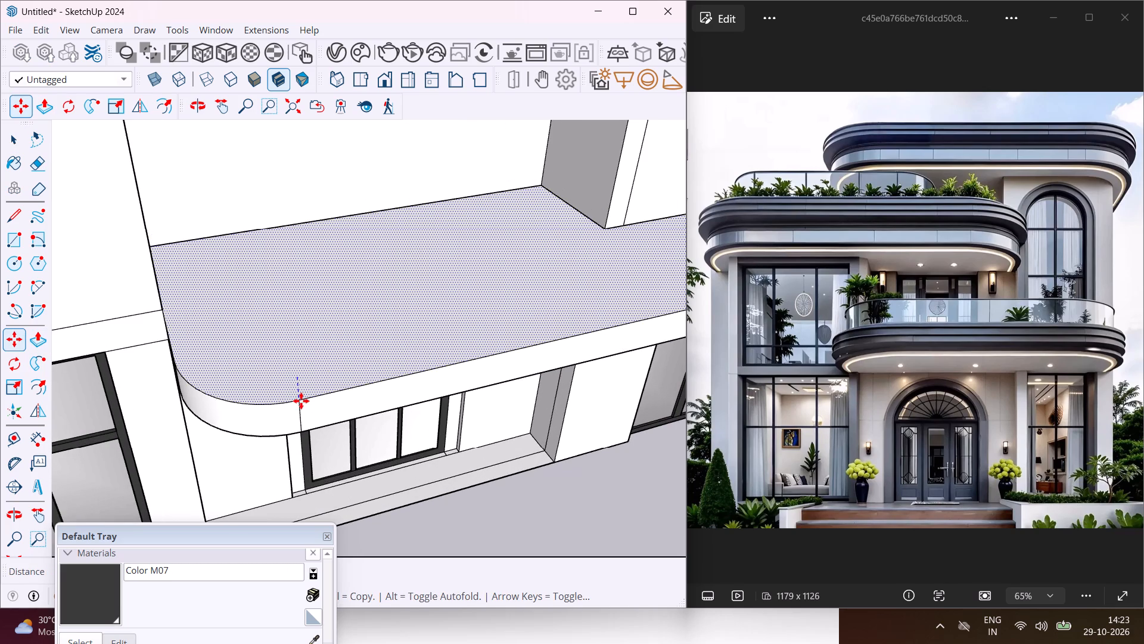
scroll(301, 401, up, 4)
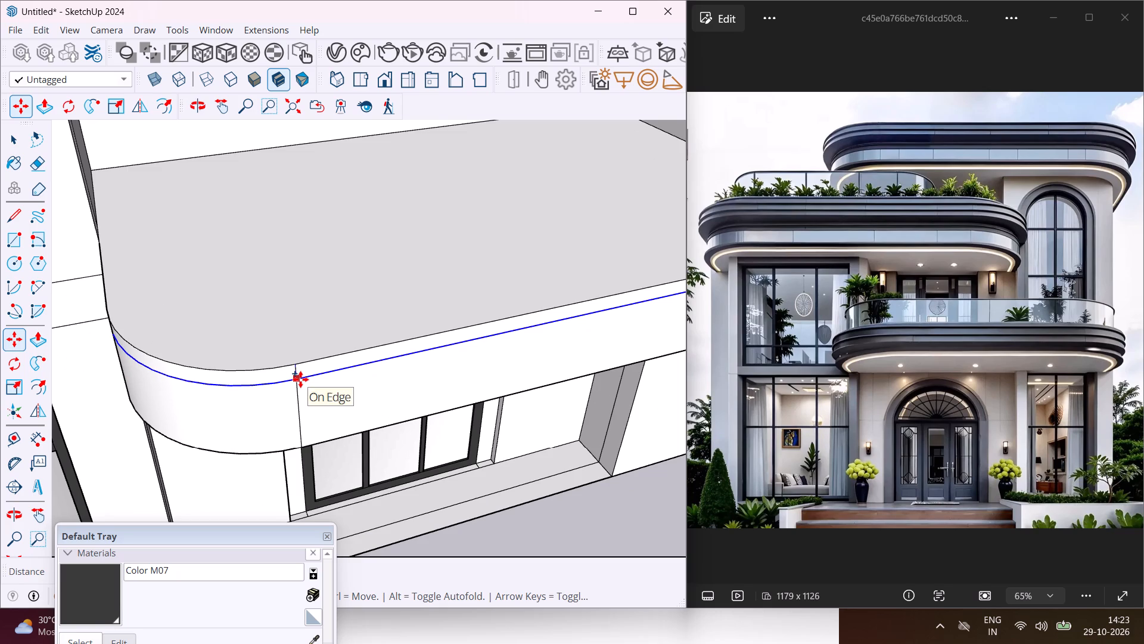
click(300, 379)
click(294, 379)
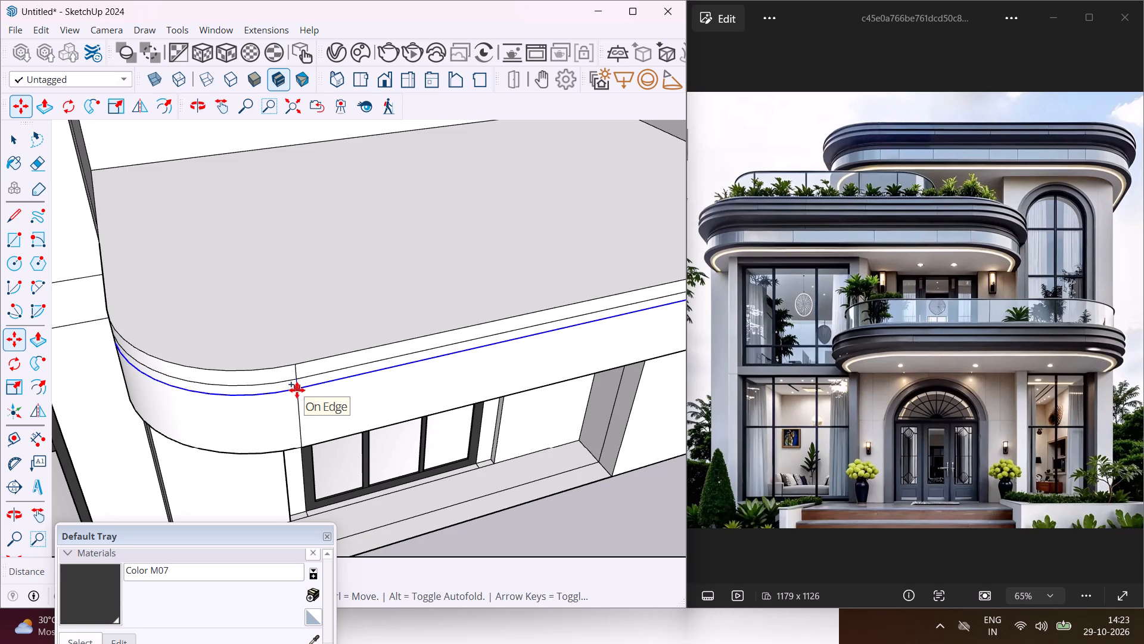
scroll(296, 388, up, 2)
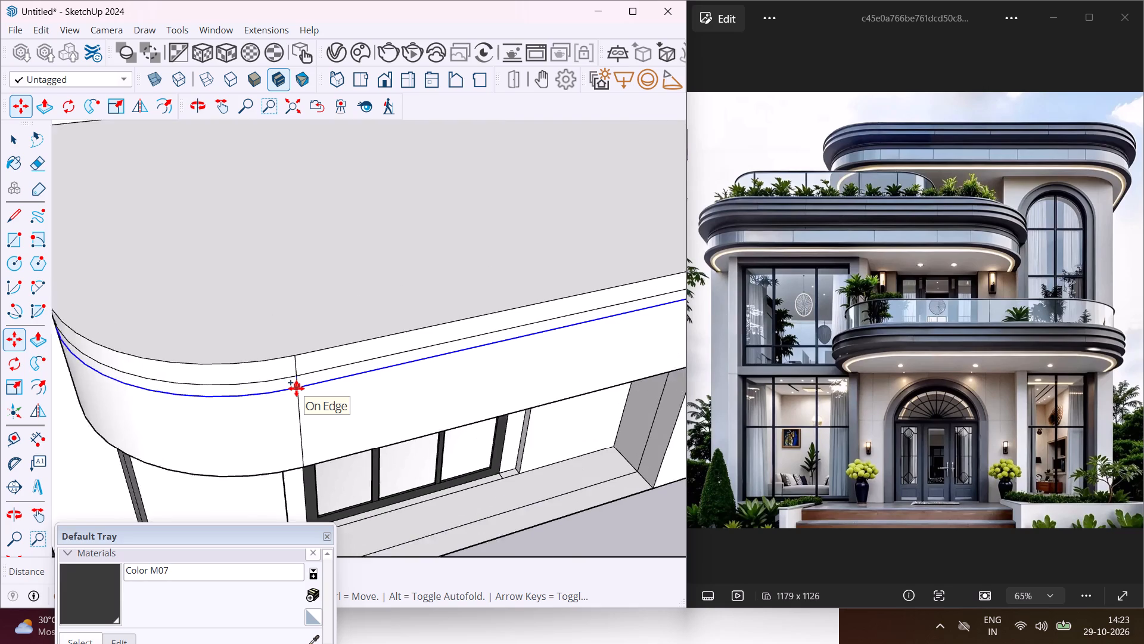
scroll(296, 388, up, 6)
click(296, 384)
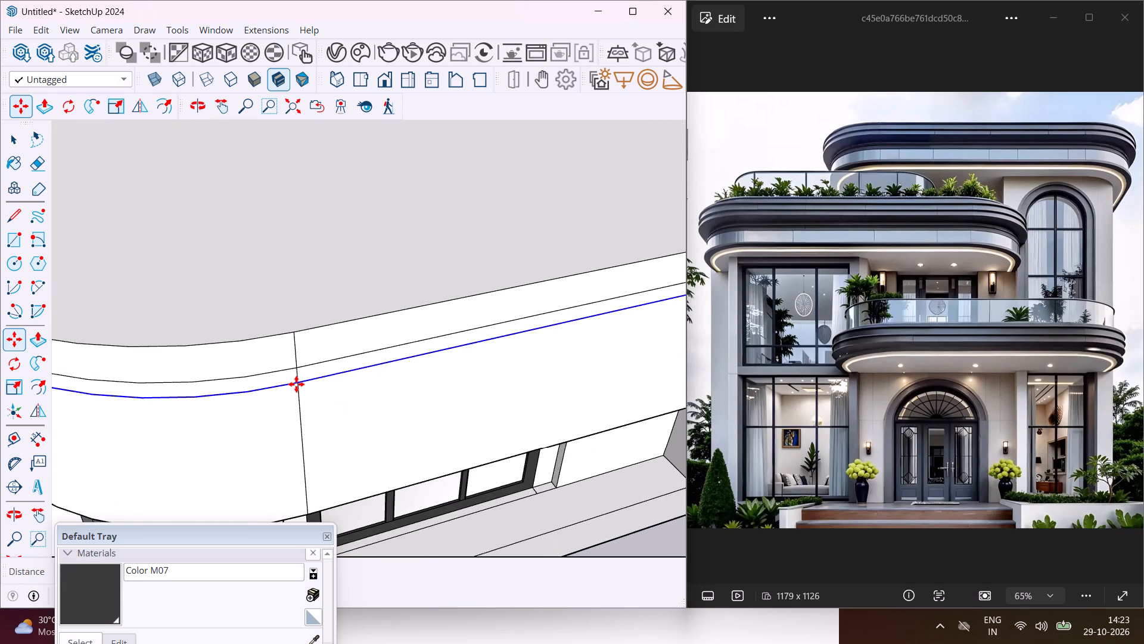
Copy the outline farther down the fascia four times to form two more closely spaced pairs of groove lines.
click(297, 383)
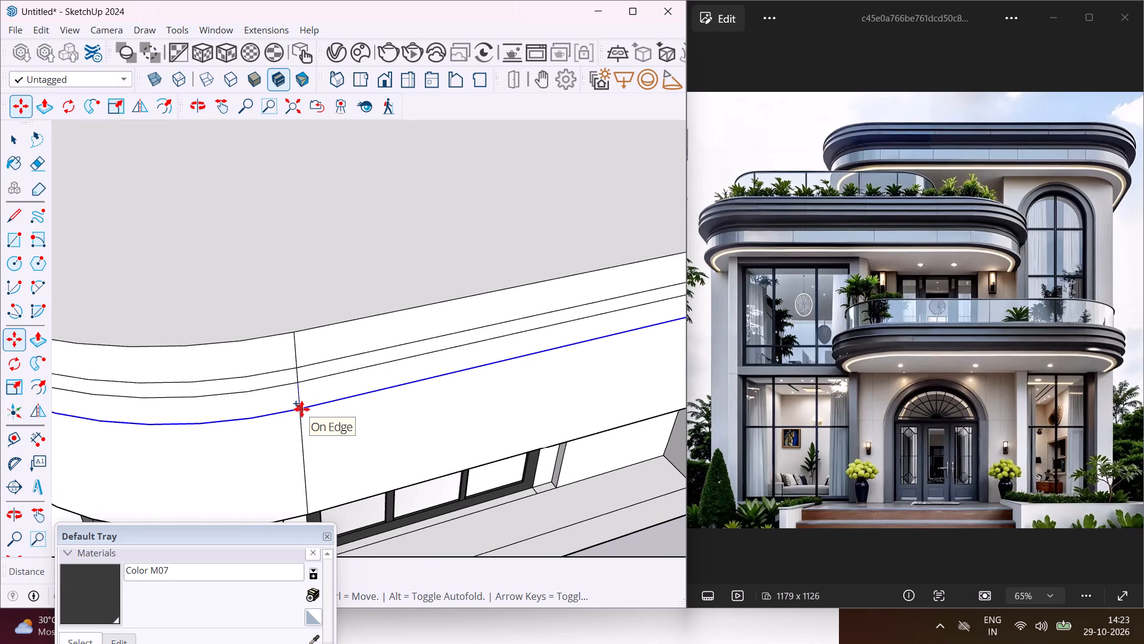
click(300, 413)
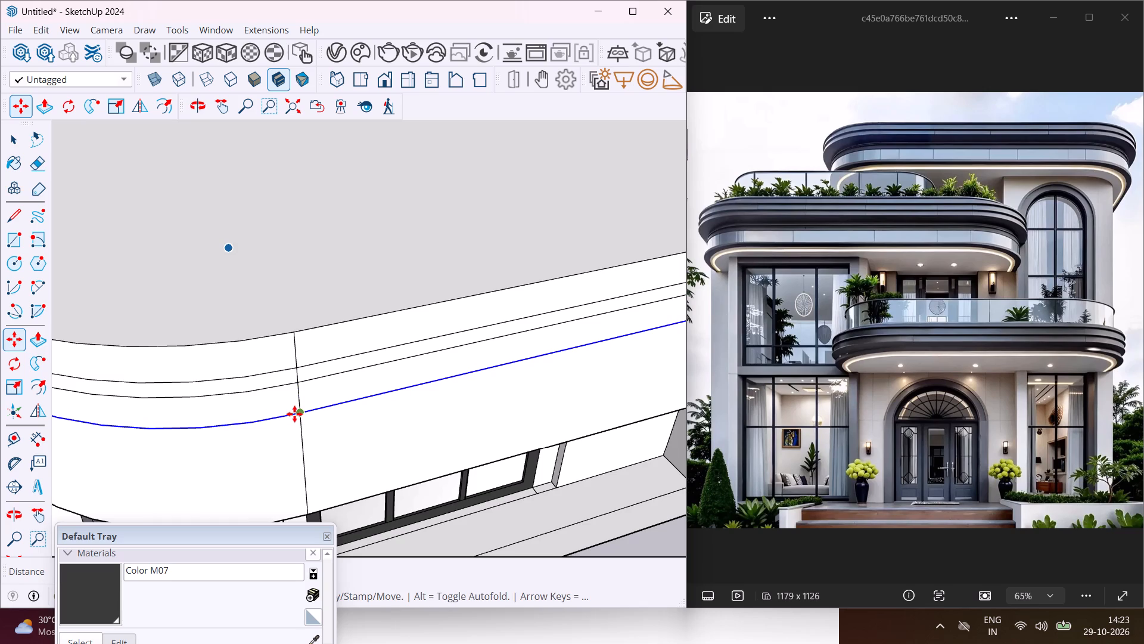
click(299, 413)
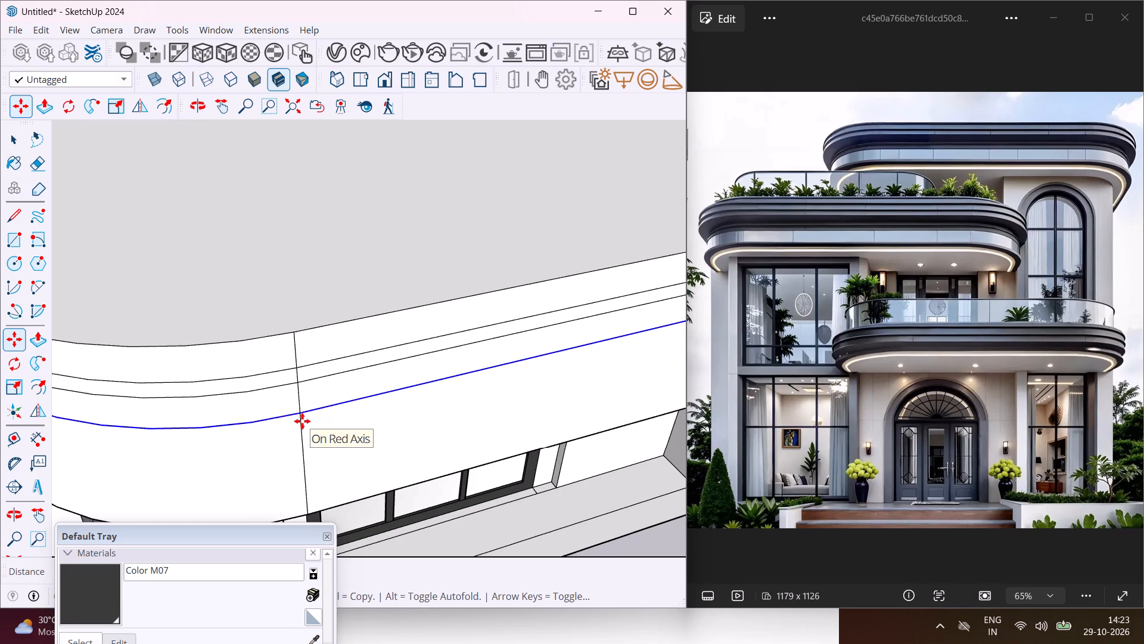
click(302, 425)
click(300, 423)
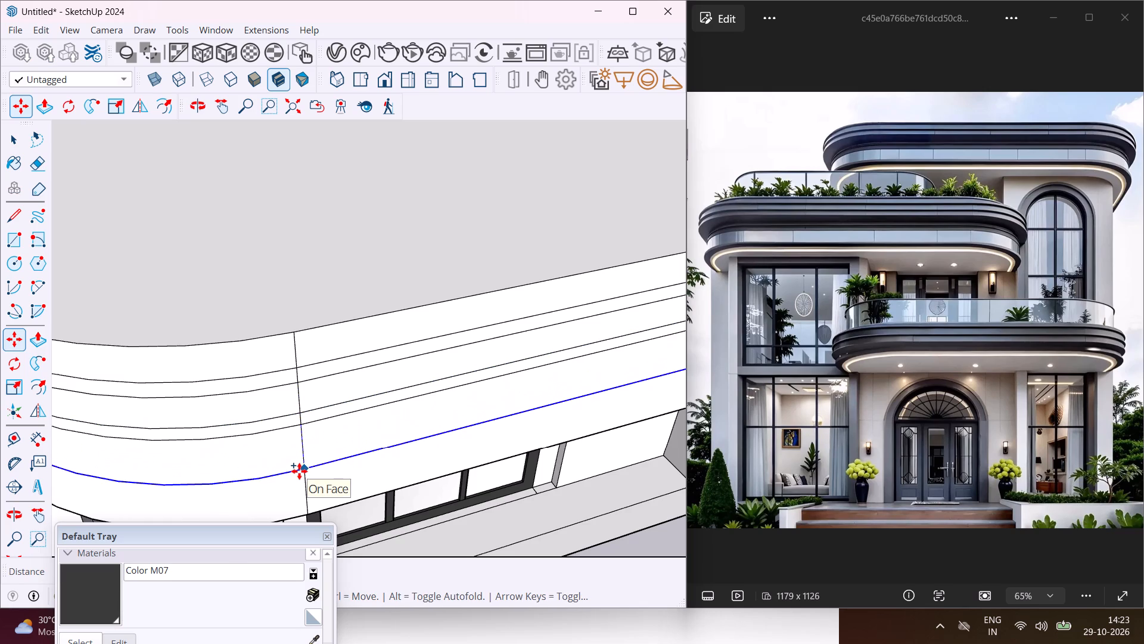
click(299, 471)
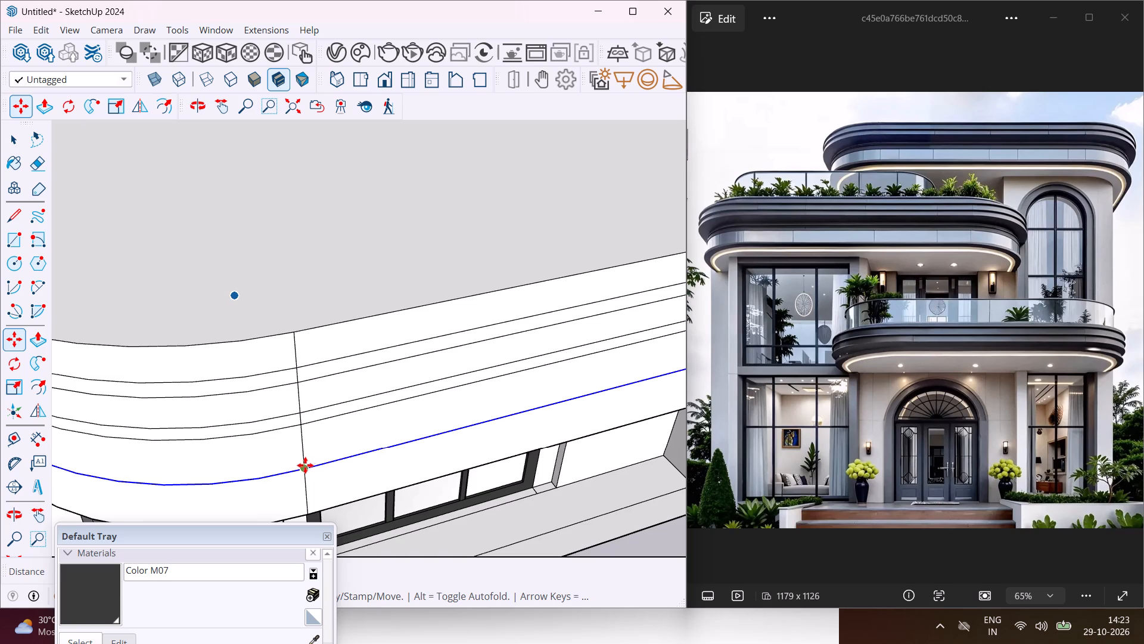
click(304, 466)
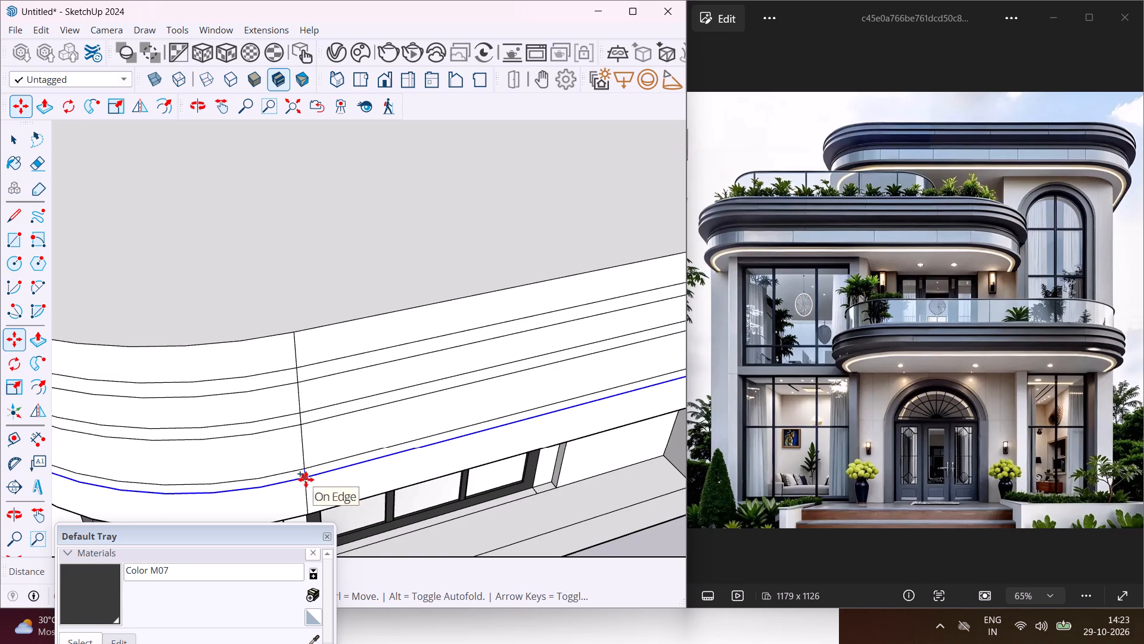
click(306, 479)
Copy the lowest groove outline down once more, placing a single line just above the balcony slab's bottom edge.
middle_drag(307, 471, 307, 388)
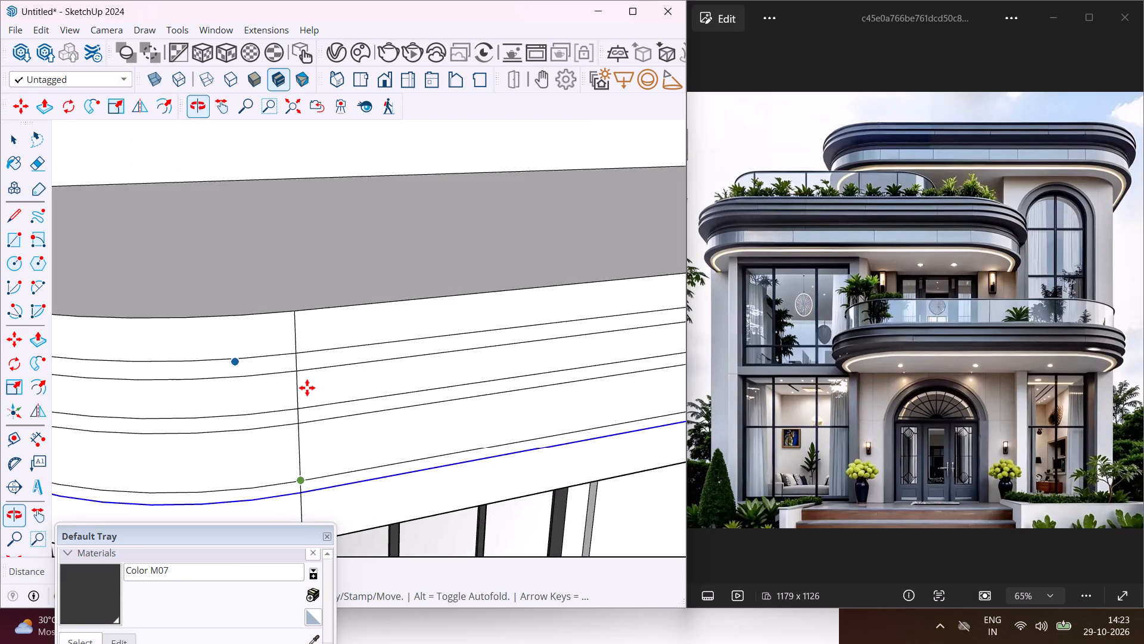
scroll(307, 388, down, 1)
scroll(296, 472, down, 3)
middle_drag(297, 480, 294, 432)
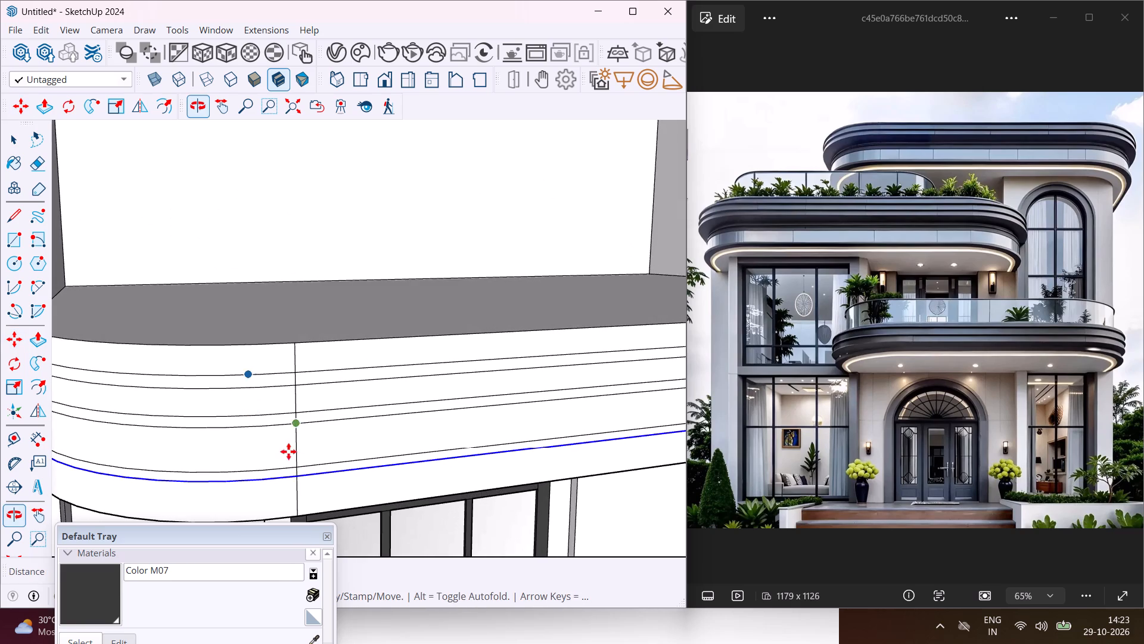
click(297, 475)
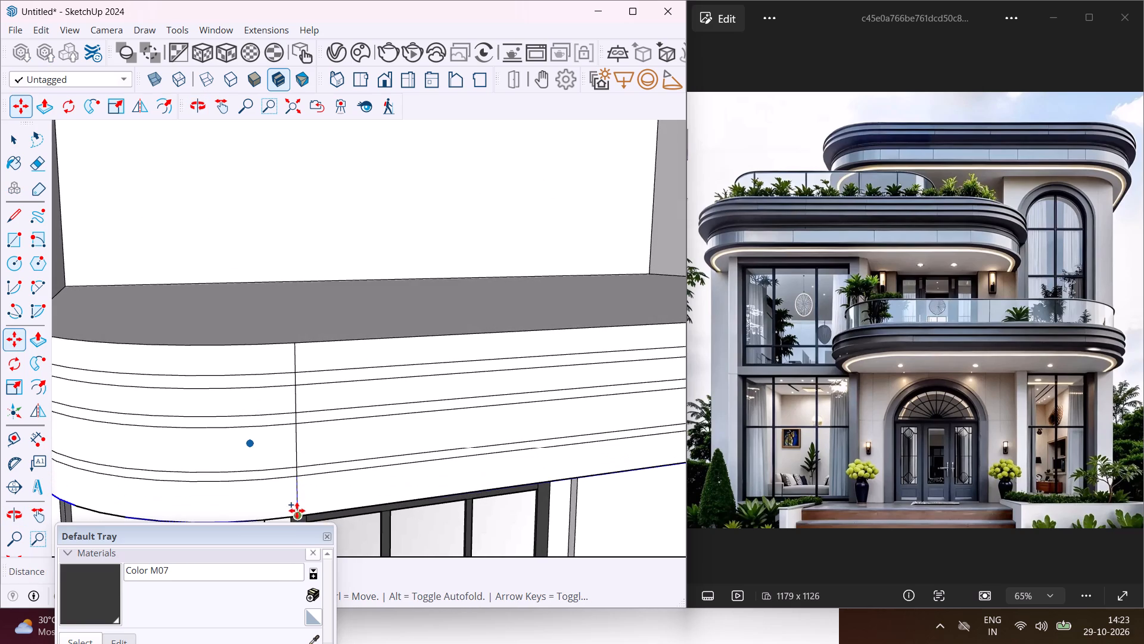
scroll(298, 504, up, 7)
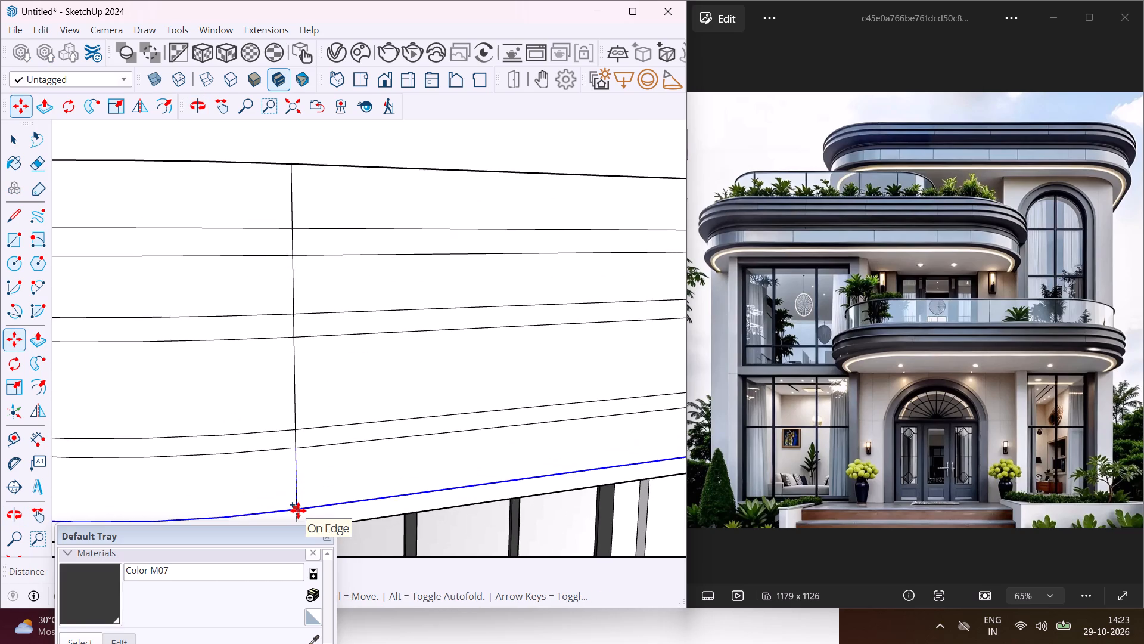
click(298, 510)
key(Escape)
key(space)
Copy the balcony slab's top face slightly downward, adding a single groove line just below the fascia's top edge.
scroll(327, 335, down, 7)
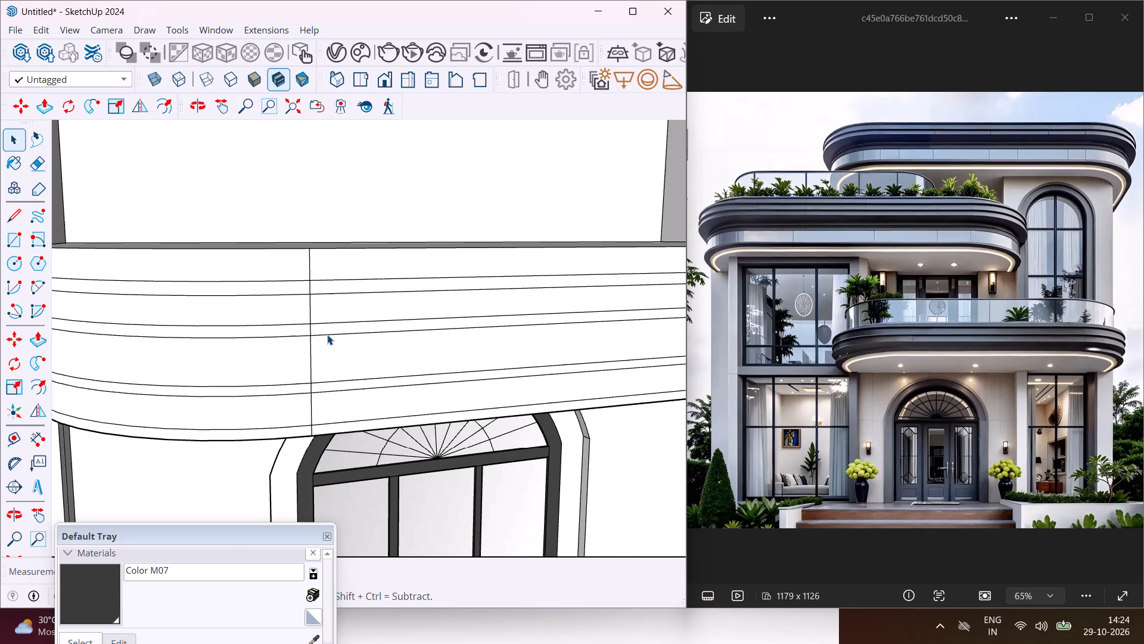
middle_drag(357, 237, 376, 281)
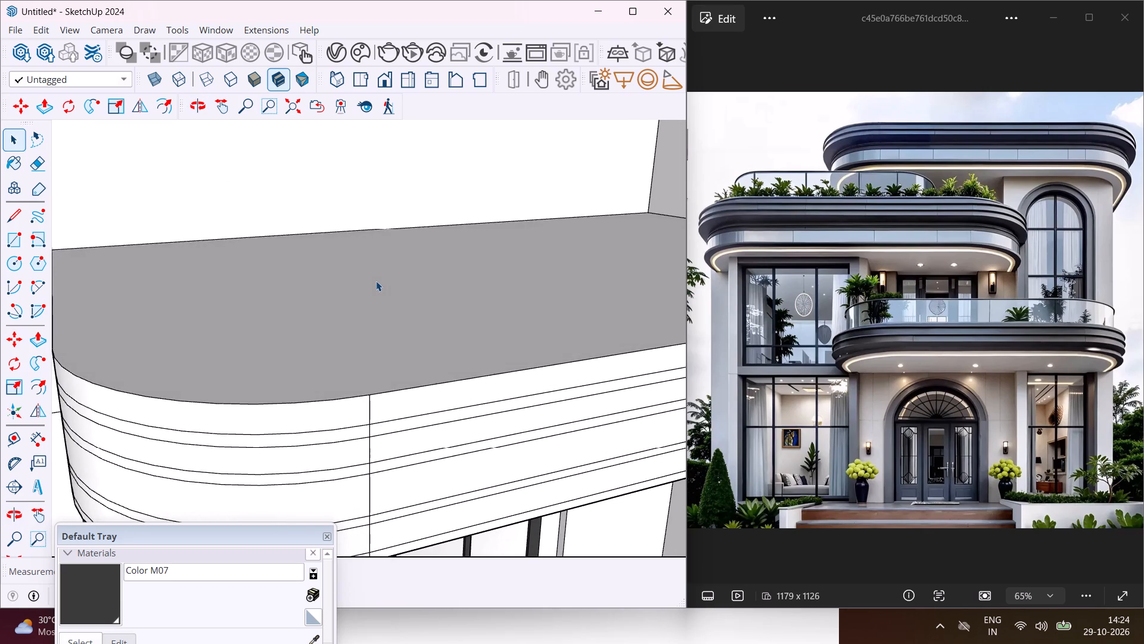
scroll(376, 281, down, 3)
scroll(364, 327, up, 3)
click(356, 344)
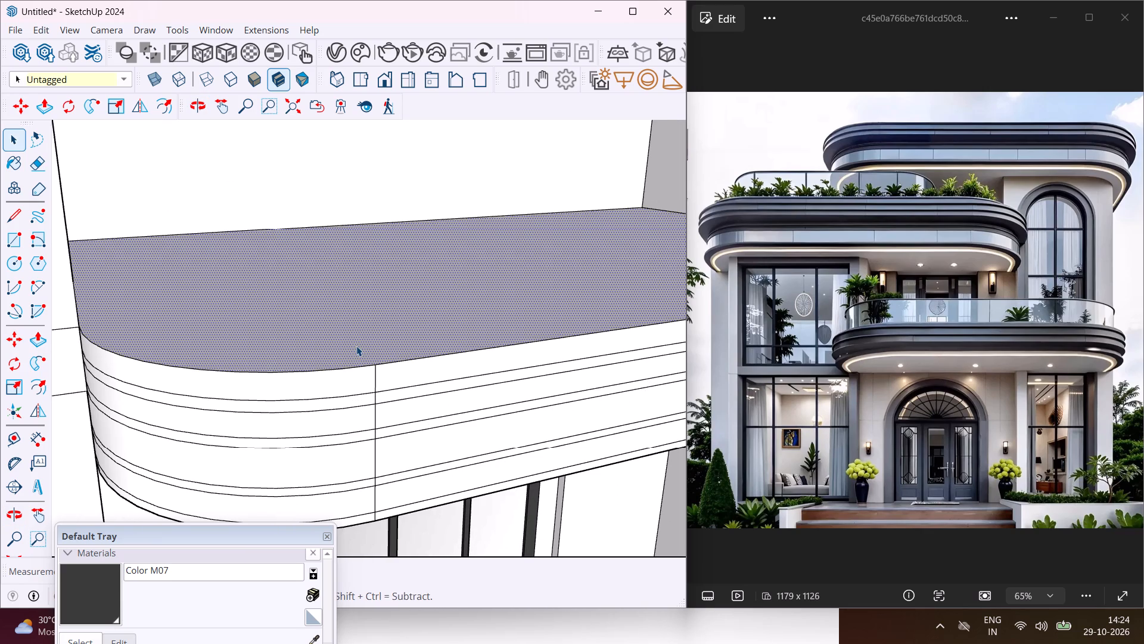
key(m)
scroll(366, 353, up, 4)
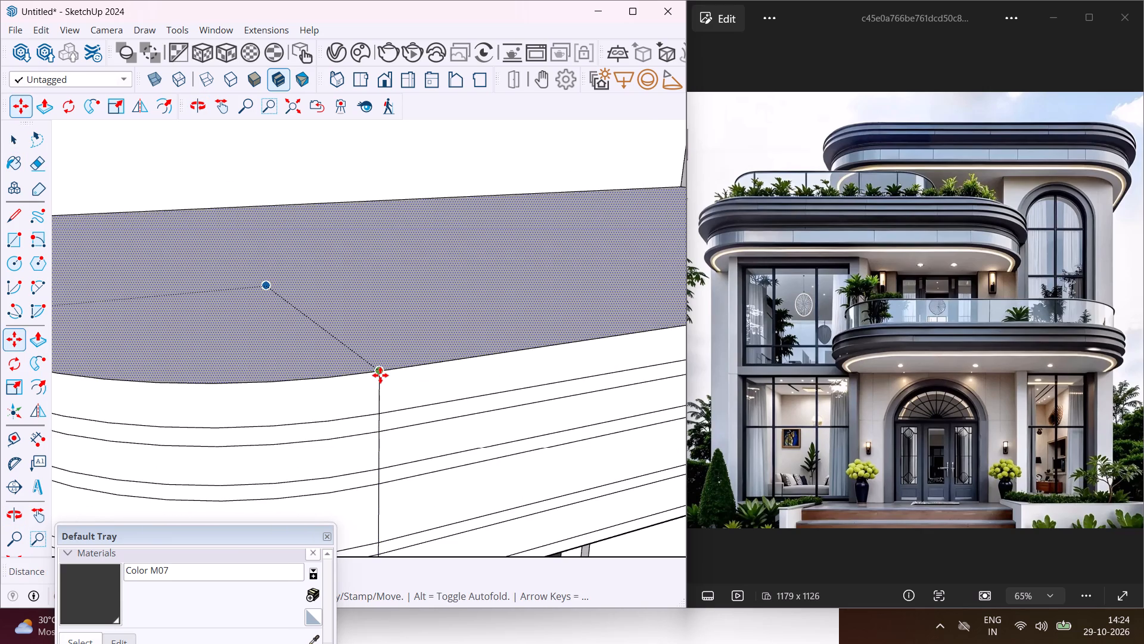
click(378, 370)
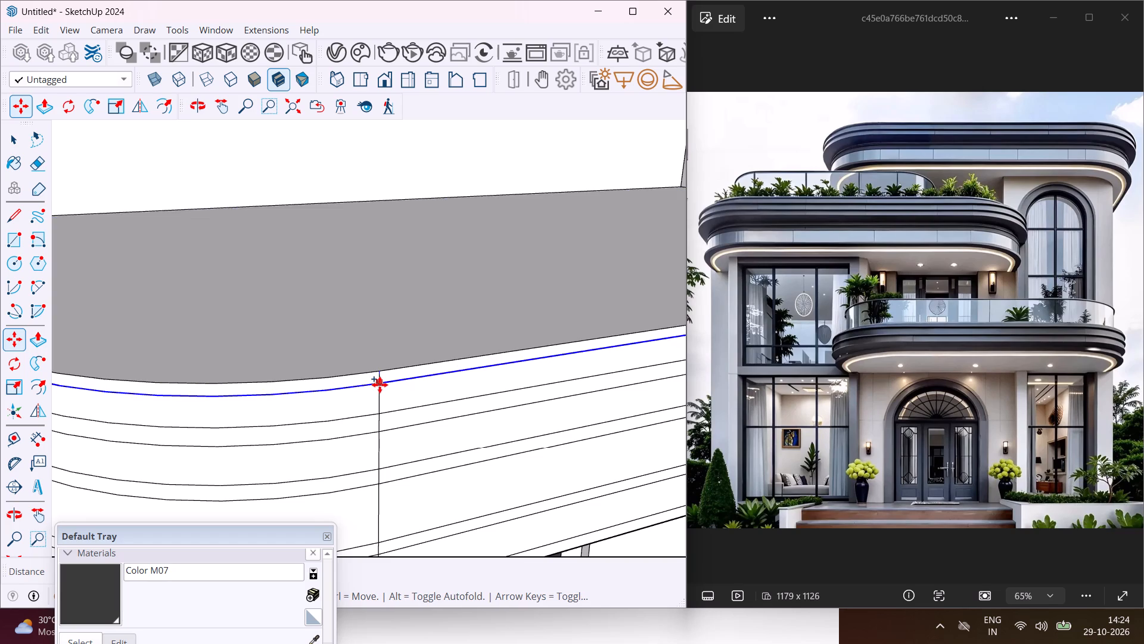
click(380, 385)
key(Escape)
key(space)
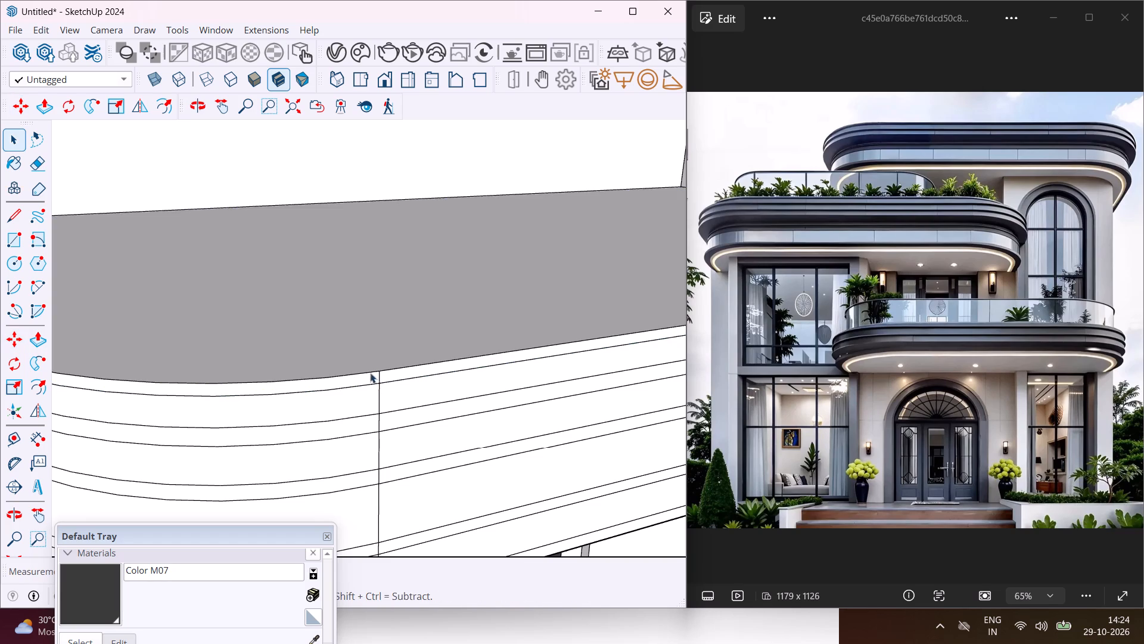
Erase the two seam lines across the balcony slab's underside, beside the column and the ground-floor side window.
scroll(360, 335, down, 16)
middle_drag(359, 315, 337, 366)
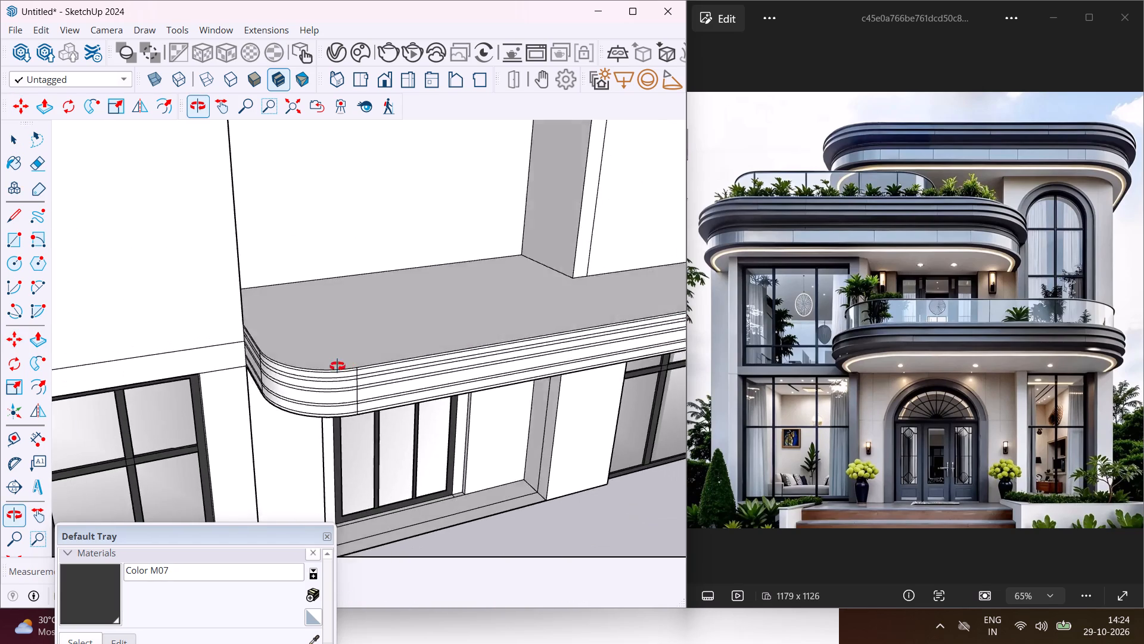
middle_drag(337, 366, 305, 420)
scroll(430, 320, down, 4)
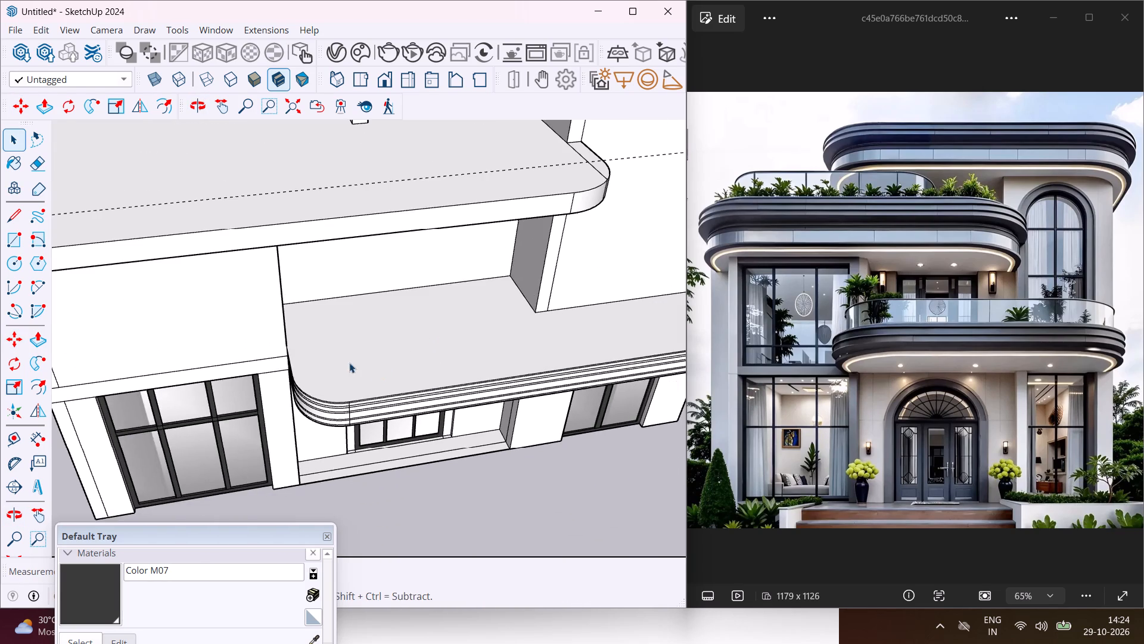
scroll(327, 357, down, 5)
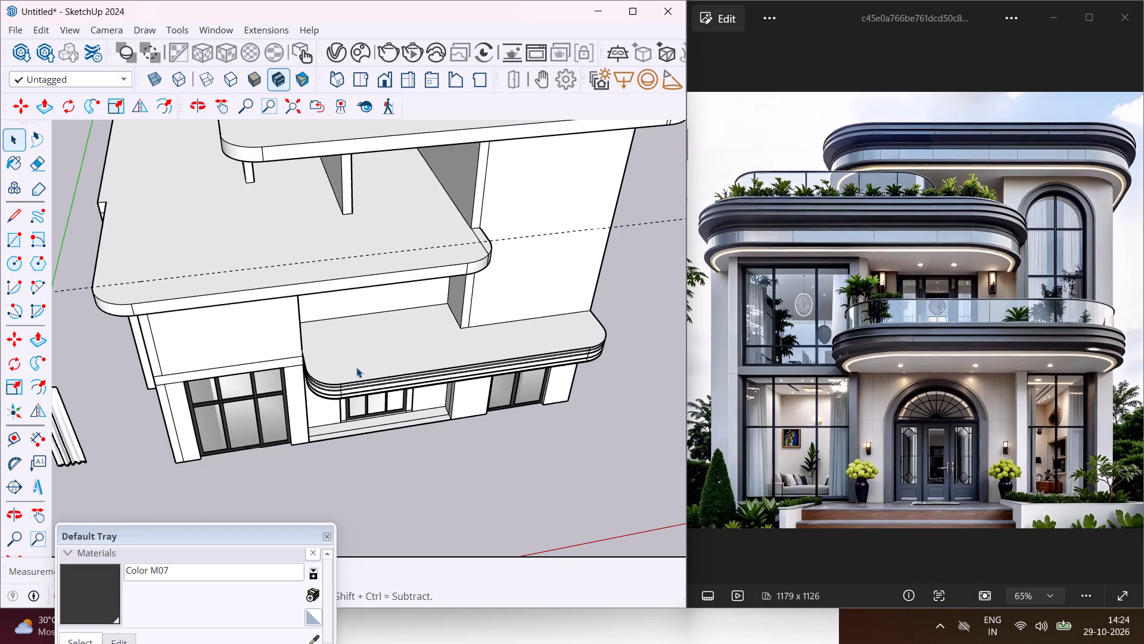
middle_drag(368, 391, 369, 189)
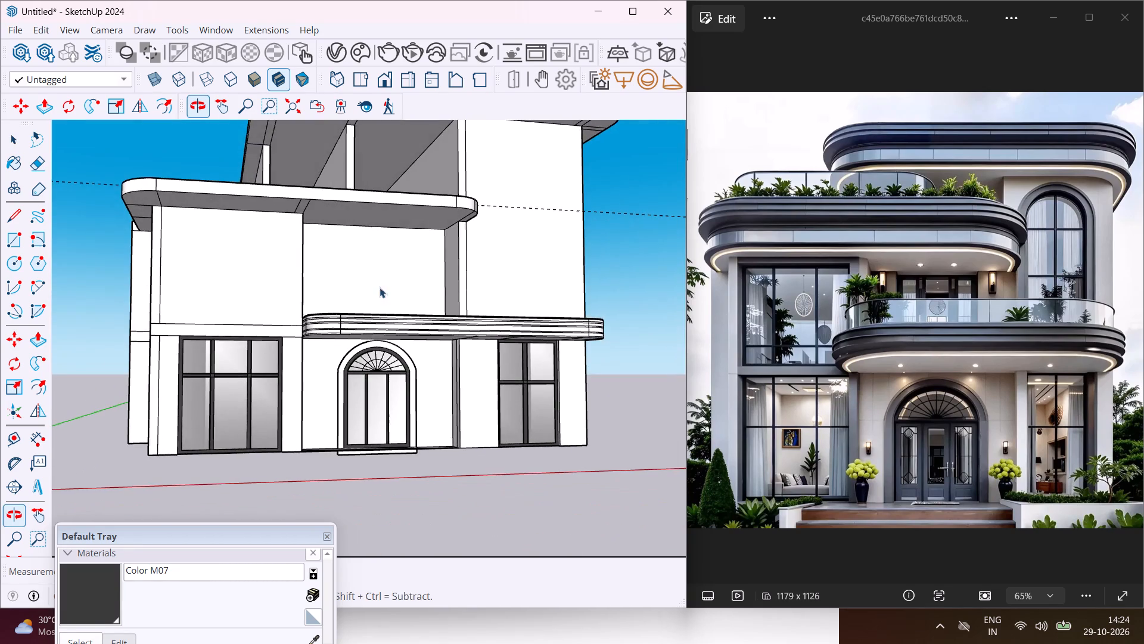
scroll(387, 318, up, 5)
middle_drag(391, 359, 403, 284)
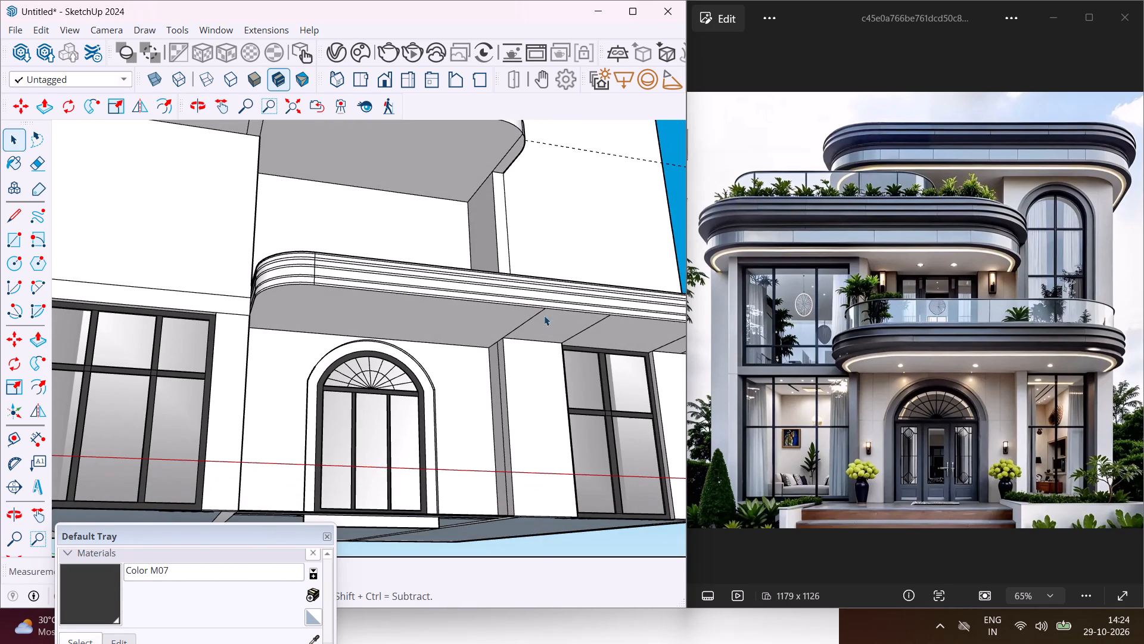
scroll(589, 315, up, 3)
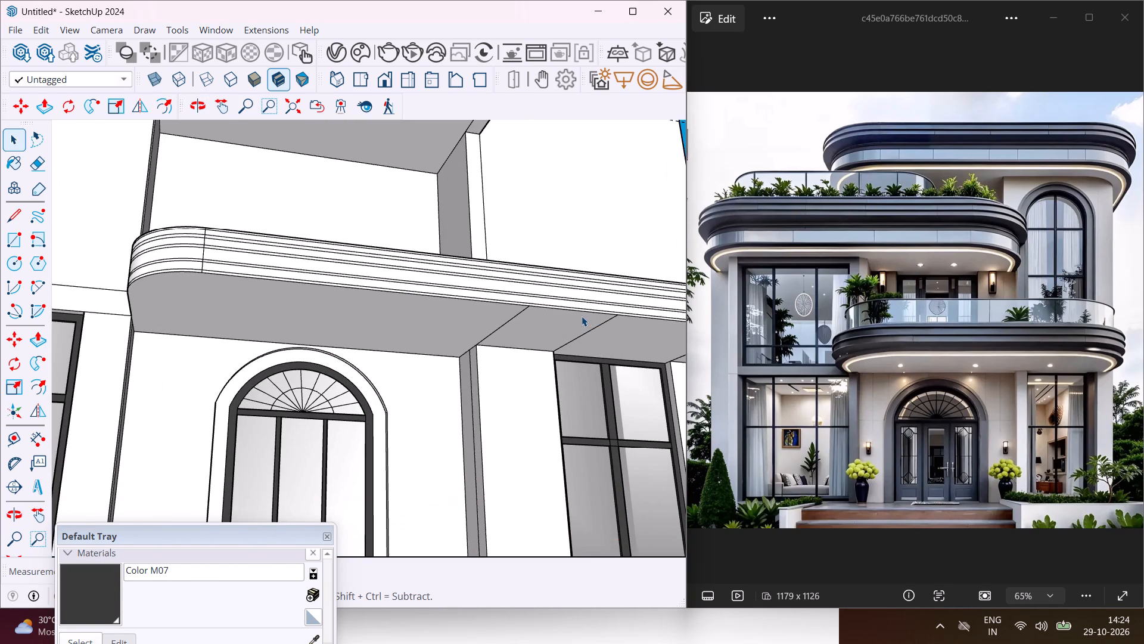
key(e)
scroll(569, 324, up, 7)
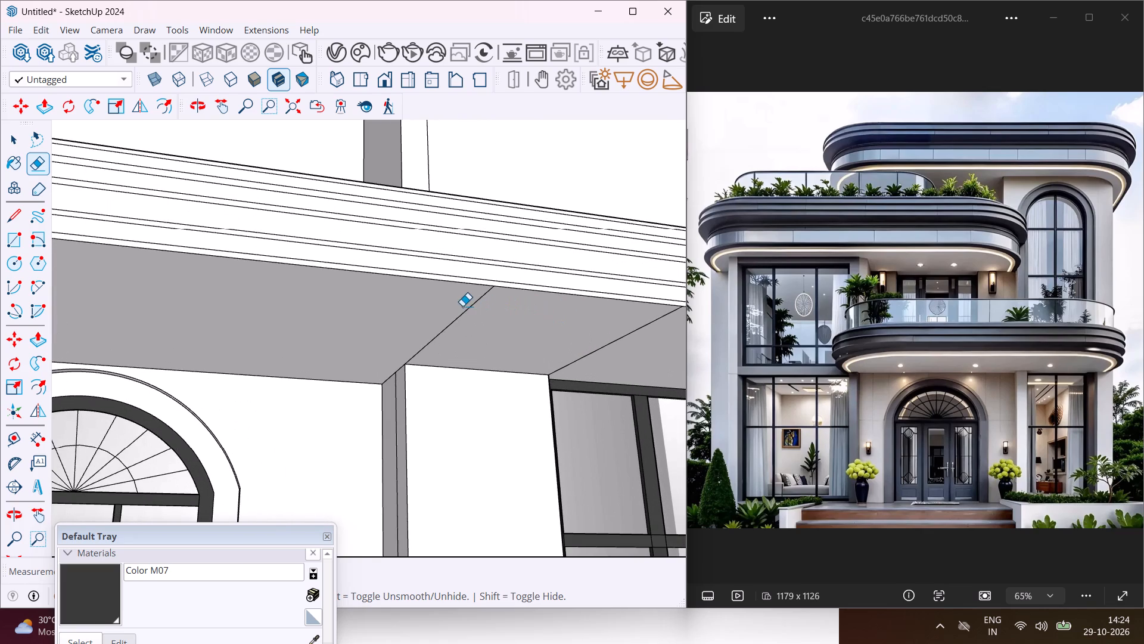
drag(462, 306, 623, 347)
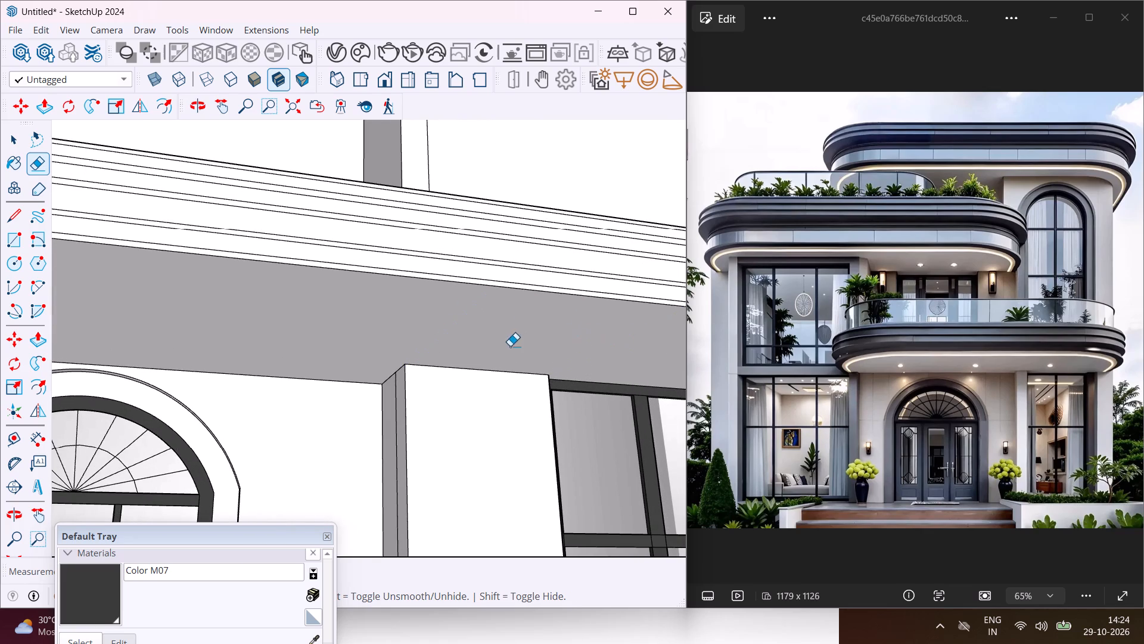
Erase the remaining seam line on the balcony underside near the slab's right-hand rounded end.
scroll(452, 340, down, 10)
scroll(630, 359, up, 2)
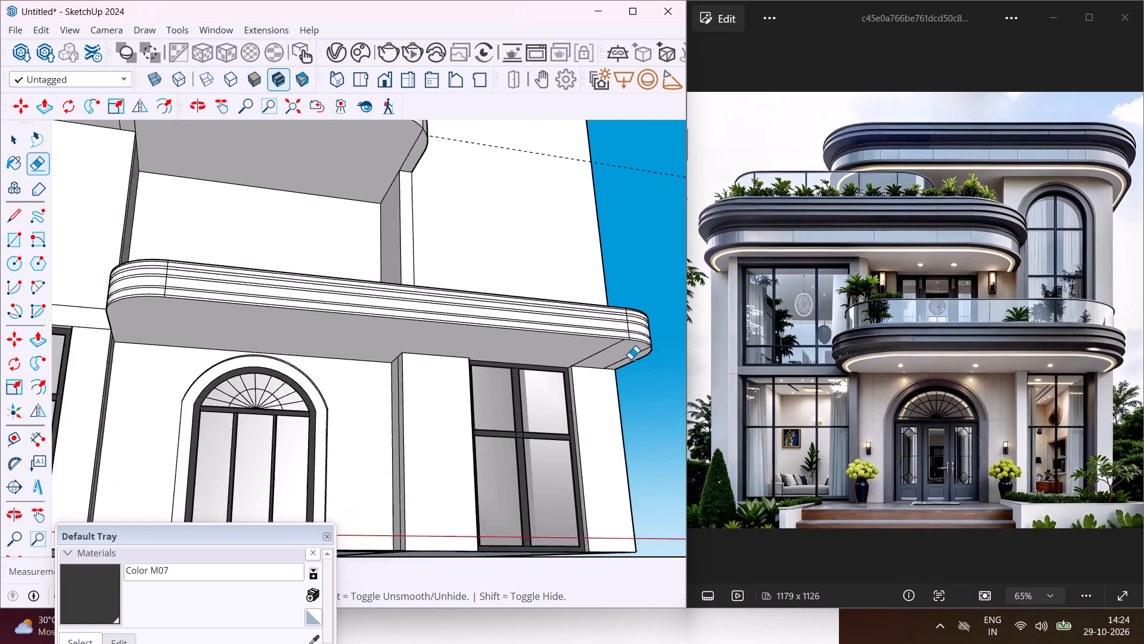
scroll(630, 359, up, 11)
drag(539, 308, 625, 363)
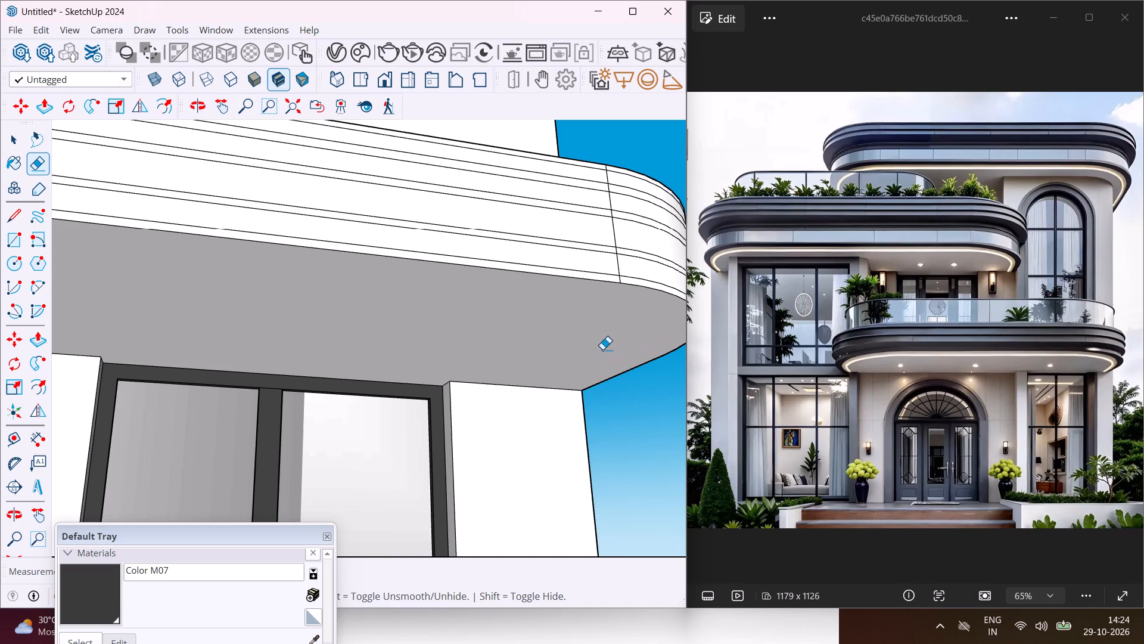
Offset the balcony underside's outline inward twice to form two closely spaced parallel outlines along its edge.
key(Escape)
key(space)
click(602, 349)
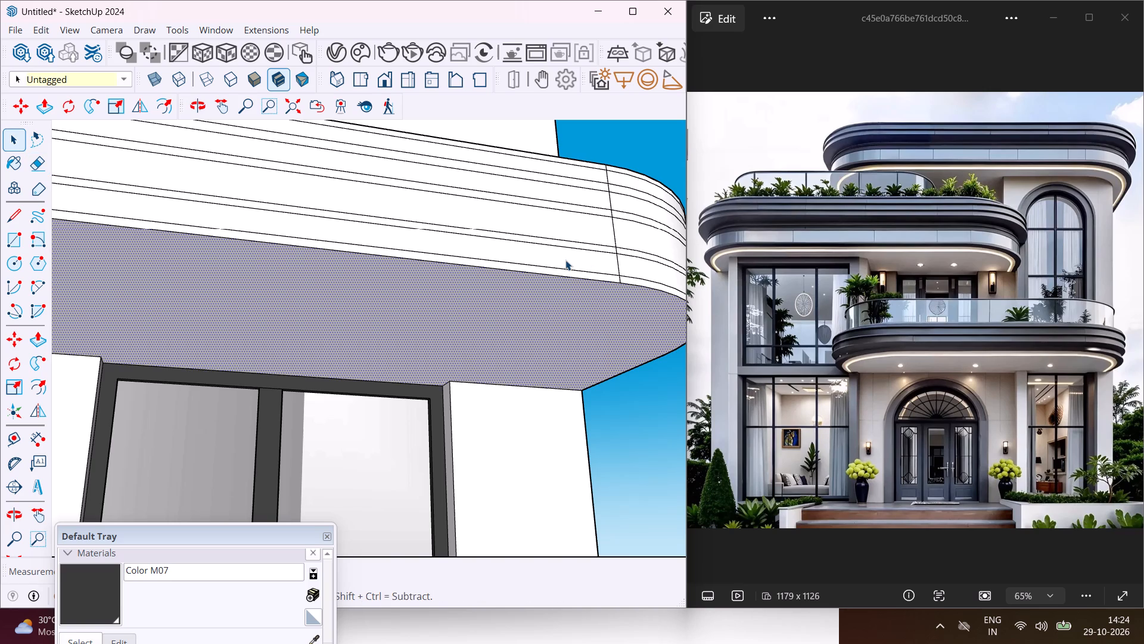
click(37, 376)
scroll(233, 260, up, 3)
click(234, 259)
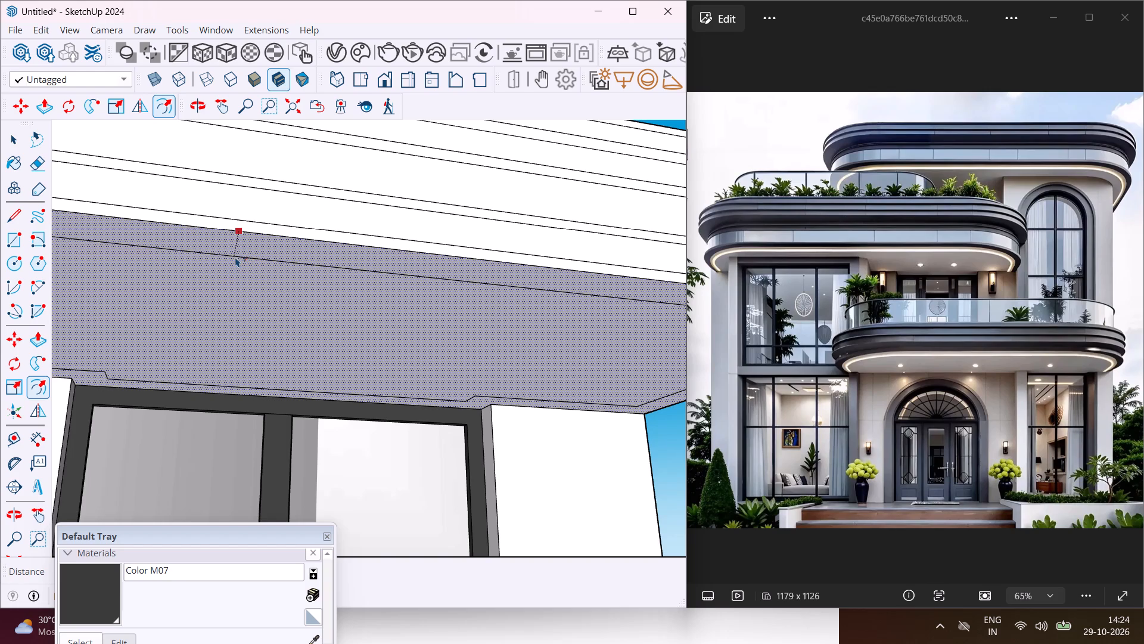
click(235, 257)
scroll(235, 257, up, 2)
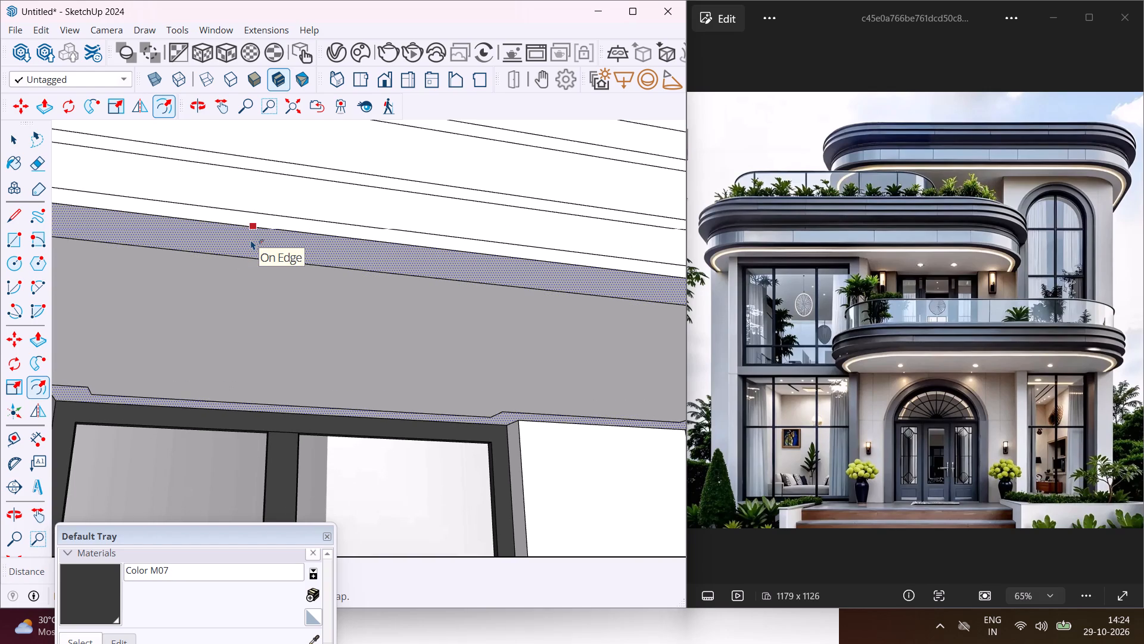
click(251, 240)
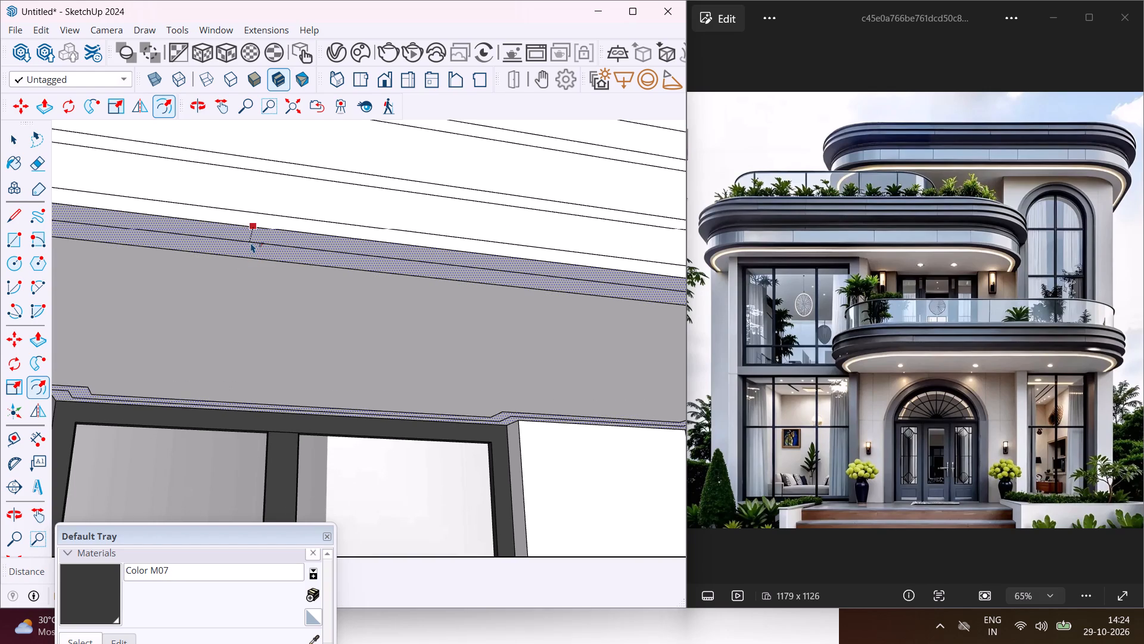
click(250, 247)
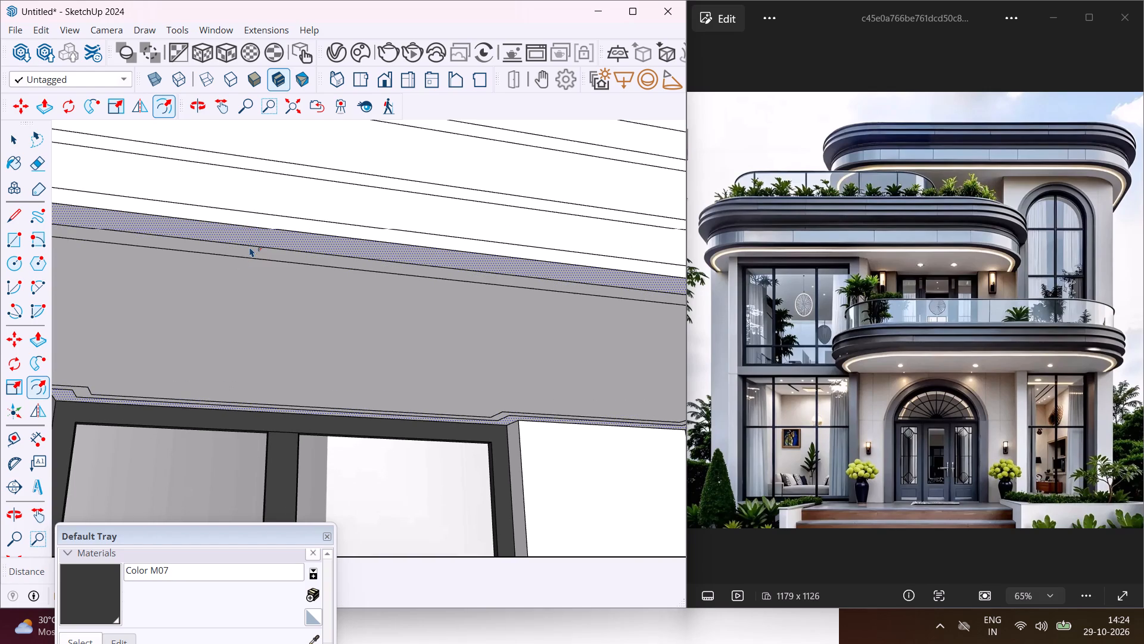
key(Escape)
key(space)
Draw lines extending both offset outlines' corners to the wall edge at the balcony underside's right-hand end.
scroll(246, 240, down, 5)
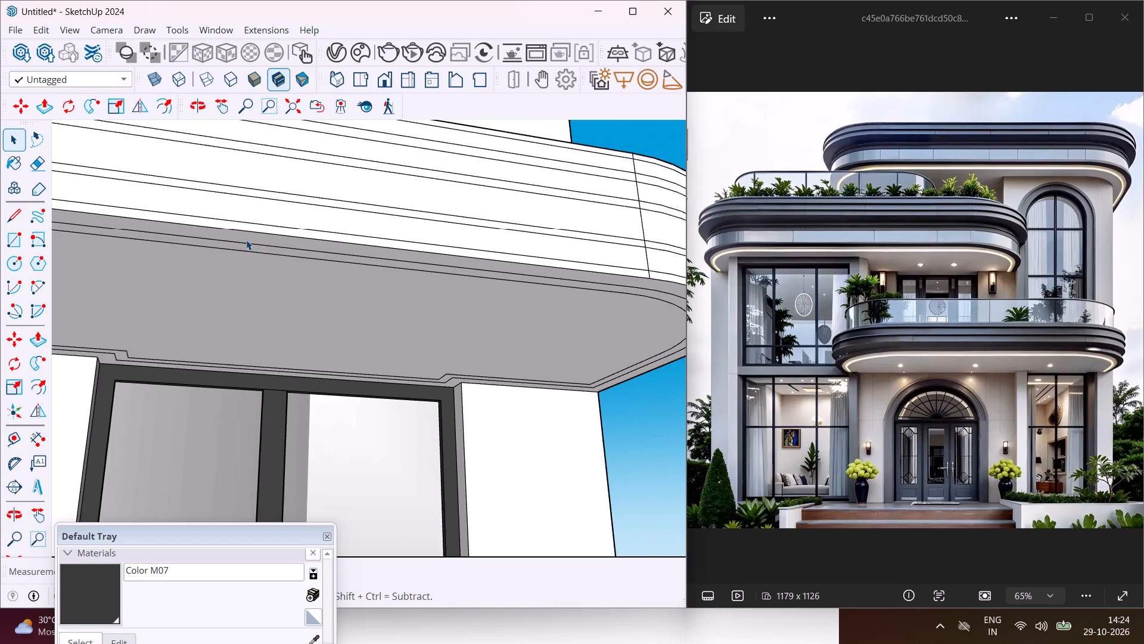
scroll(246, 240, down, 5)
scroll(509, 354, up, 7)
key(l)
scroll(513, 354, up, 7)
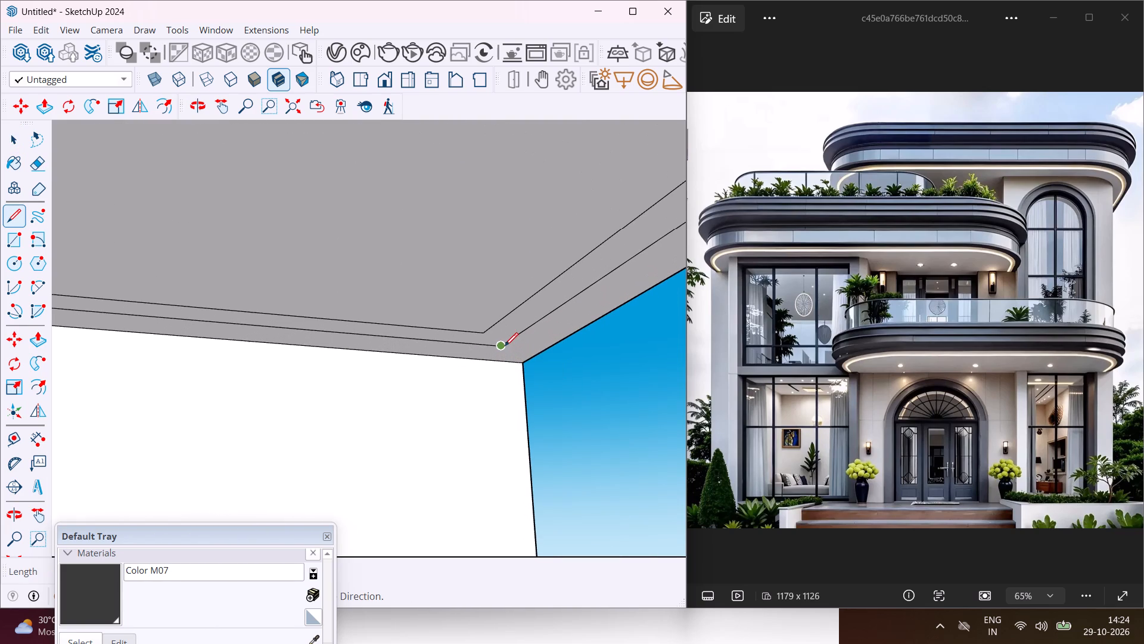
click(505, 345)
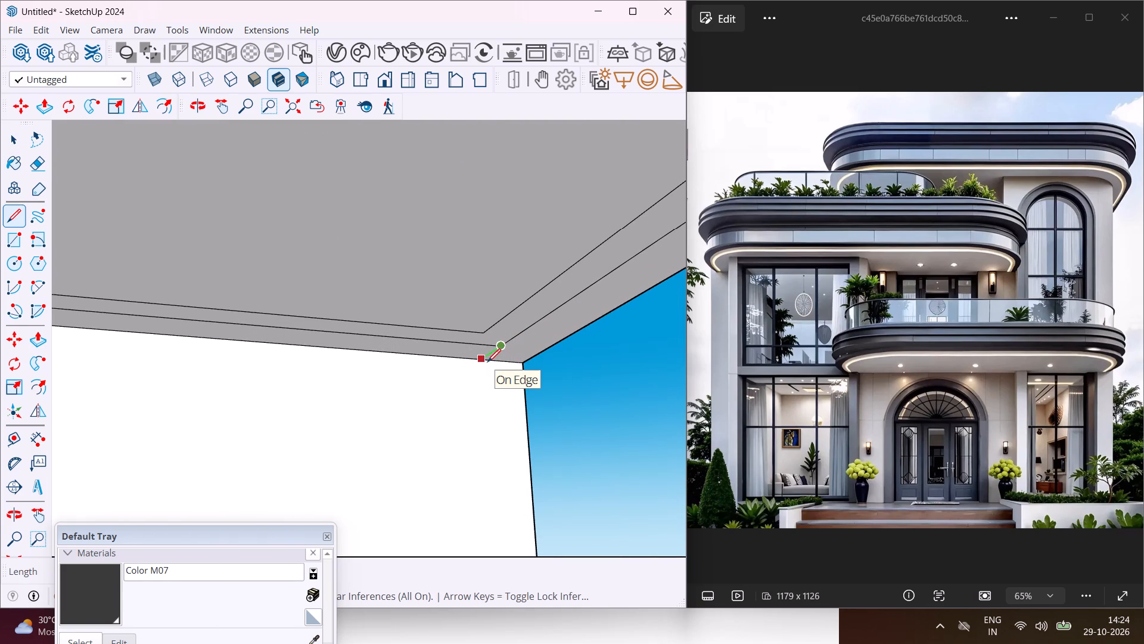
scroll(487, 362, up, 3)
click(486, 361)
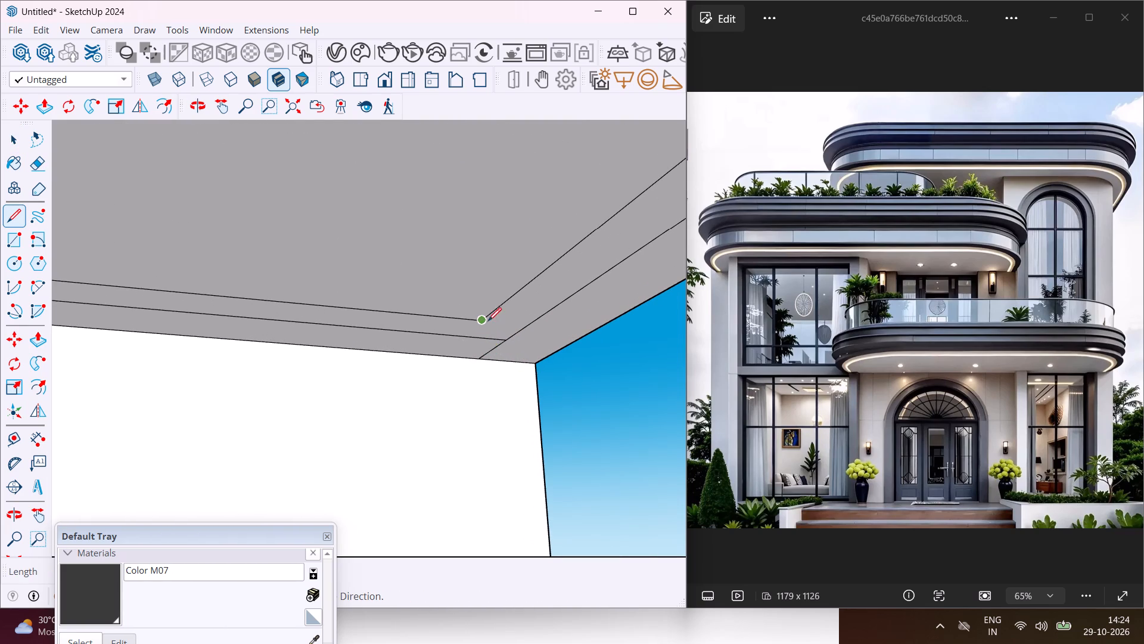
click(480, 315)
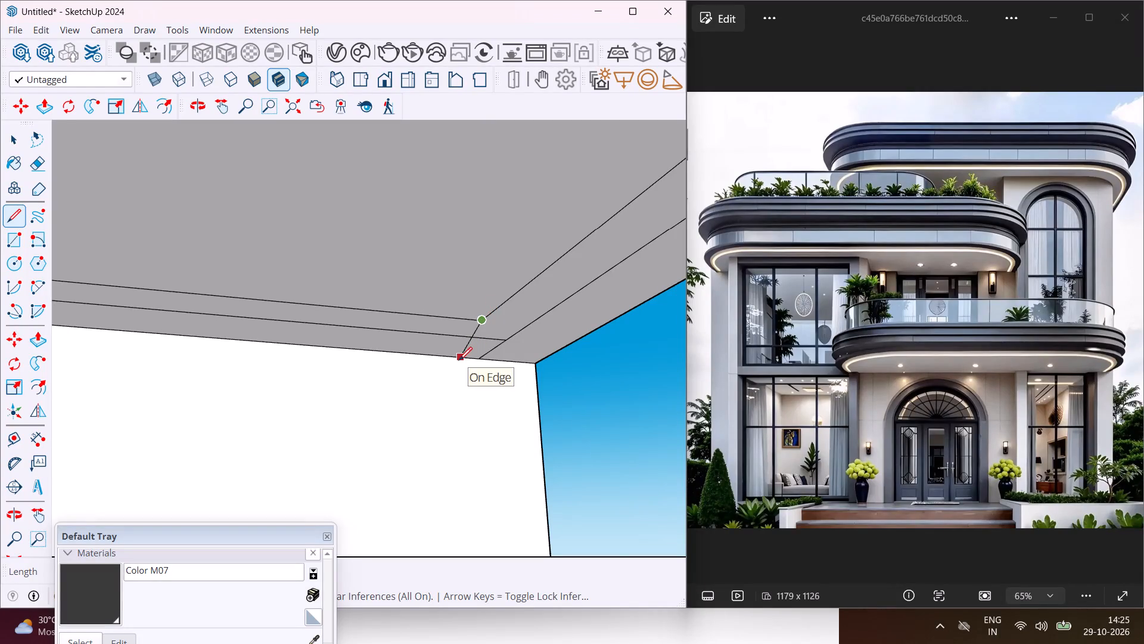
scroll(443, 356, up, 3)
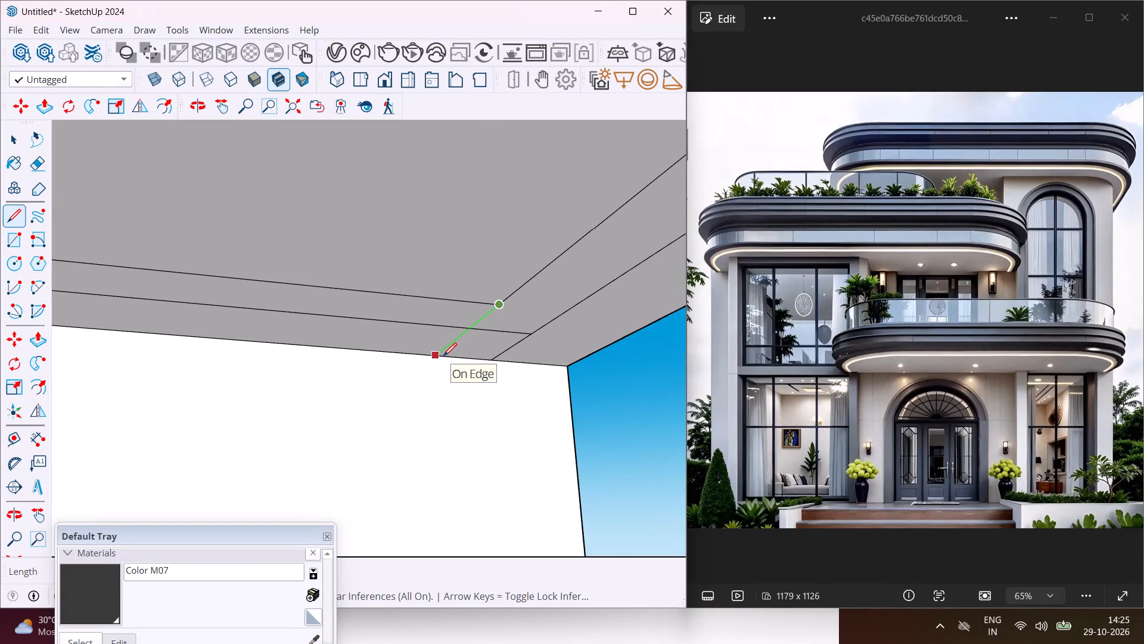
click(443, 356)
middle_drag(449, 350, 417, 284)
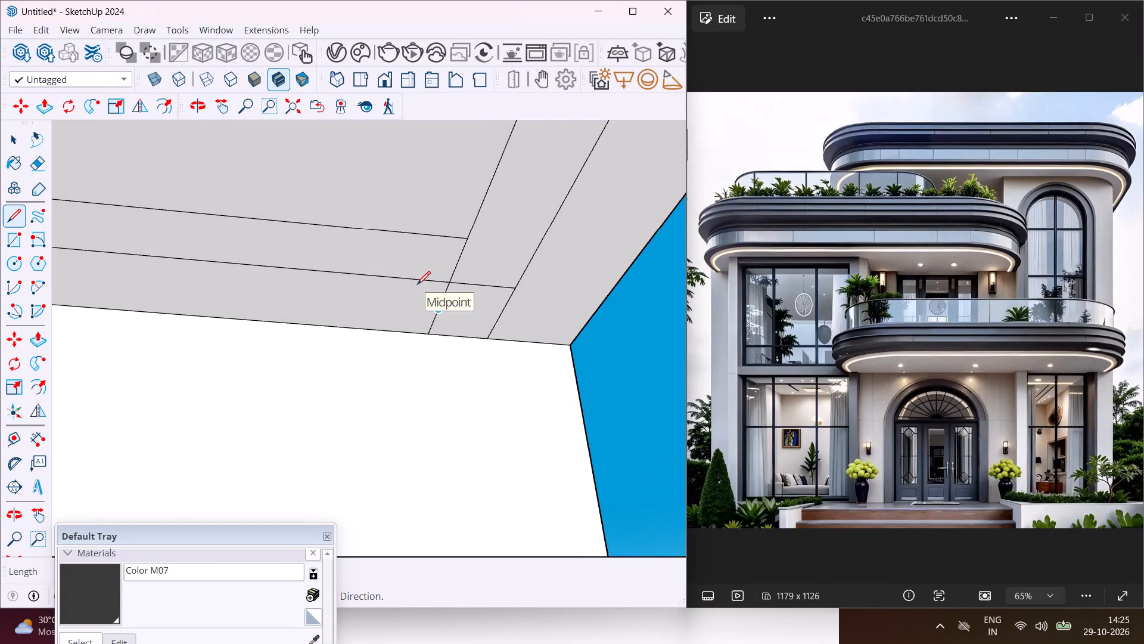
Draw lines extending both offset outlines' corners to the wall edge at the balcony underside's left-hand end.
scroll(443, 268, down, 20)
scroll(480, 267, down, 6)
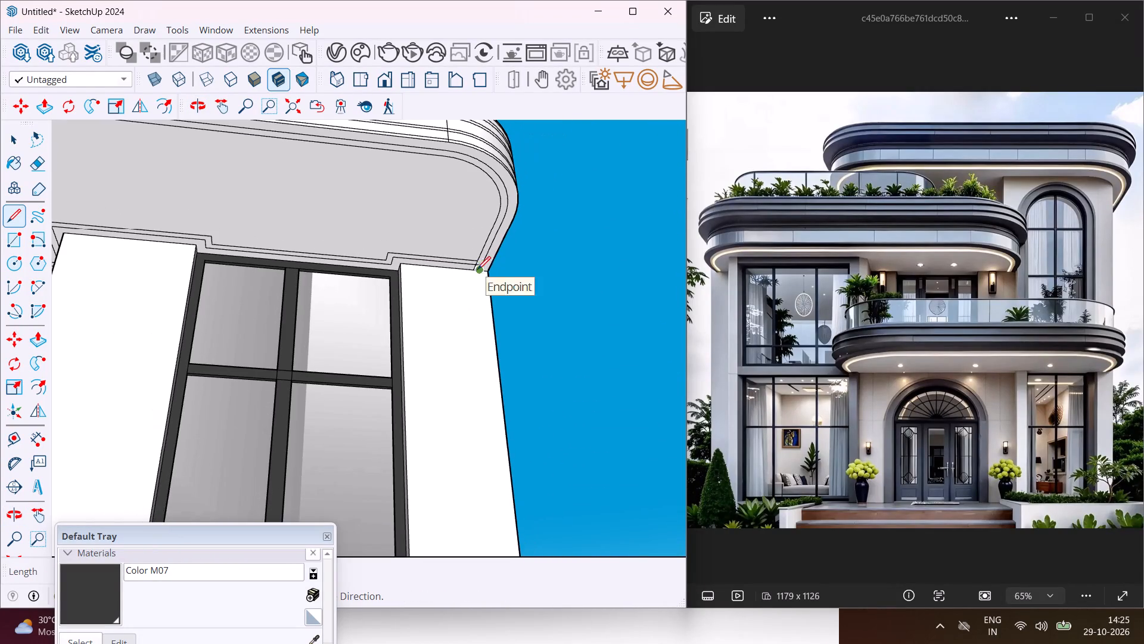
scroll(427, 265, down, 12)
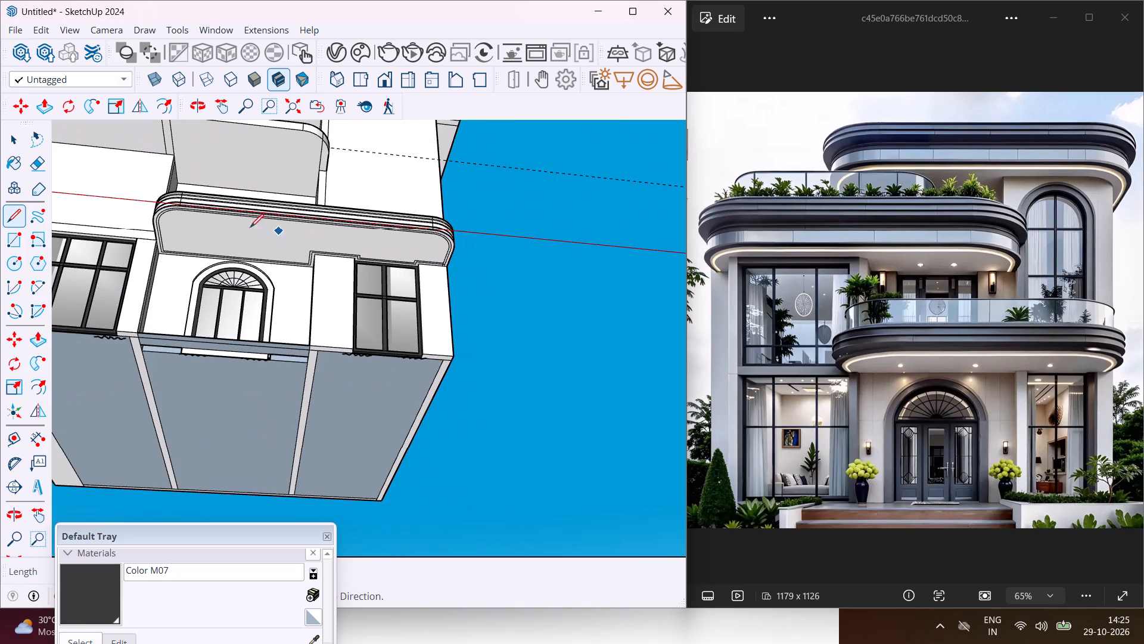
scroll(134, 226, up, 4)
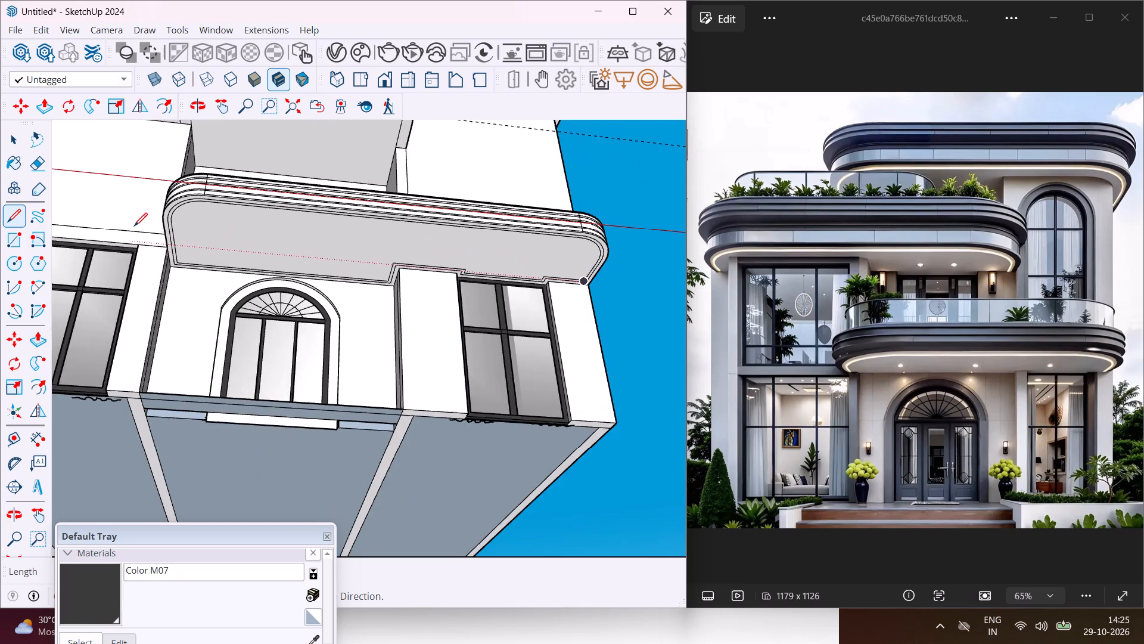
scroll(145, 231, up, 5)
scroll(185, 284, up, 12)
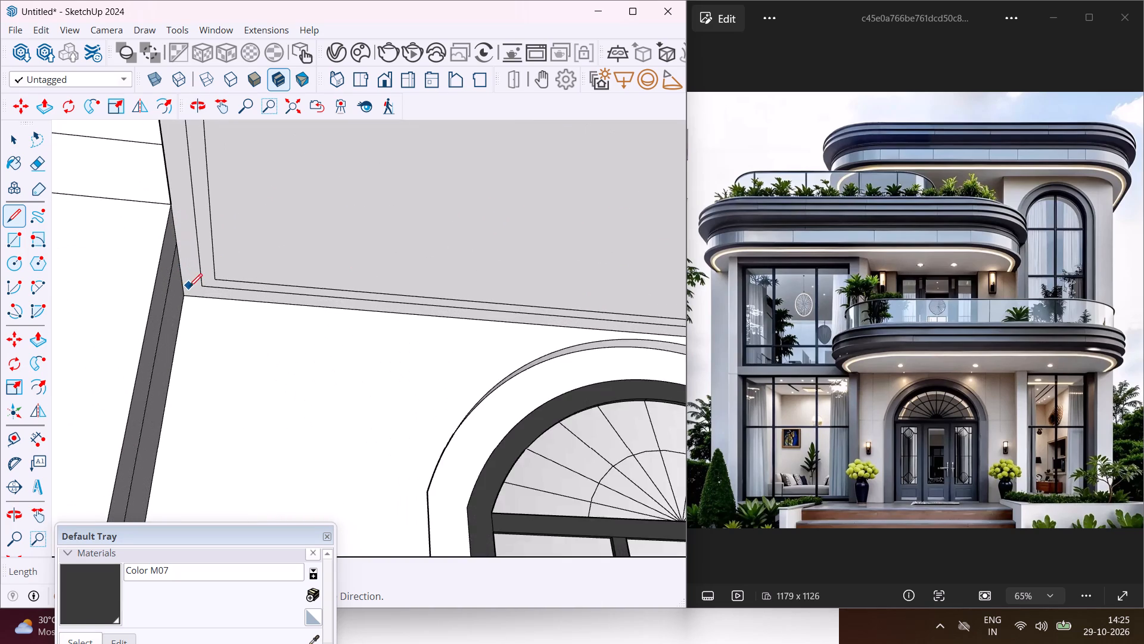
scroll(189, 287, up, 3)
click(207, 286)
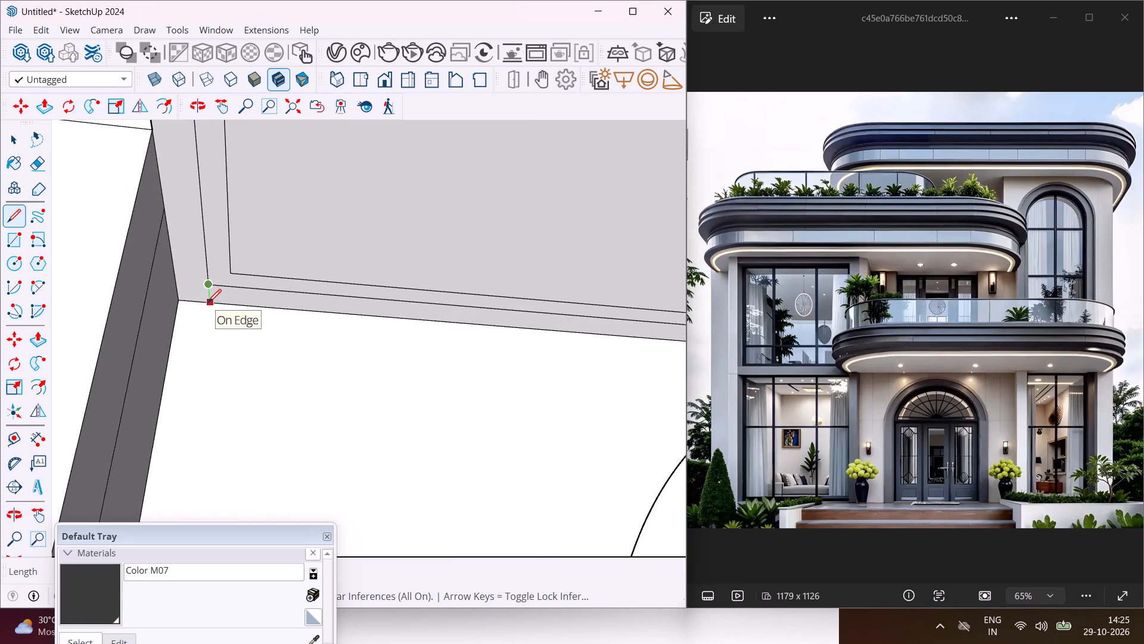
click(208, 302)
click(233, 274)
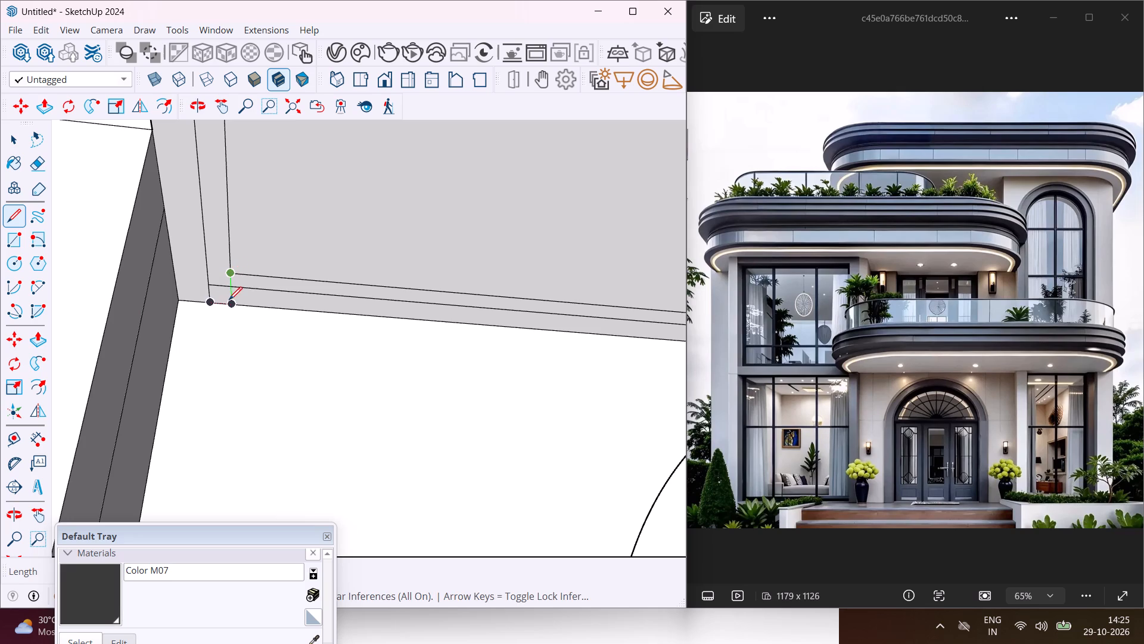
click(229, 301)
key(Escape)
key(space)
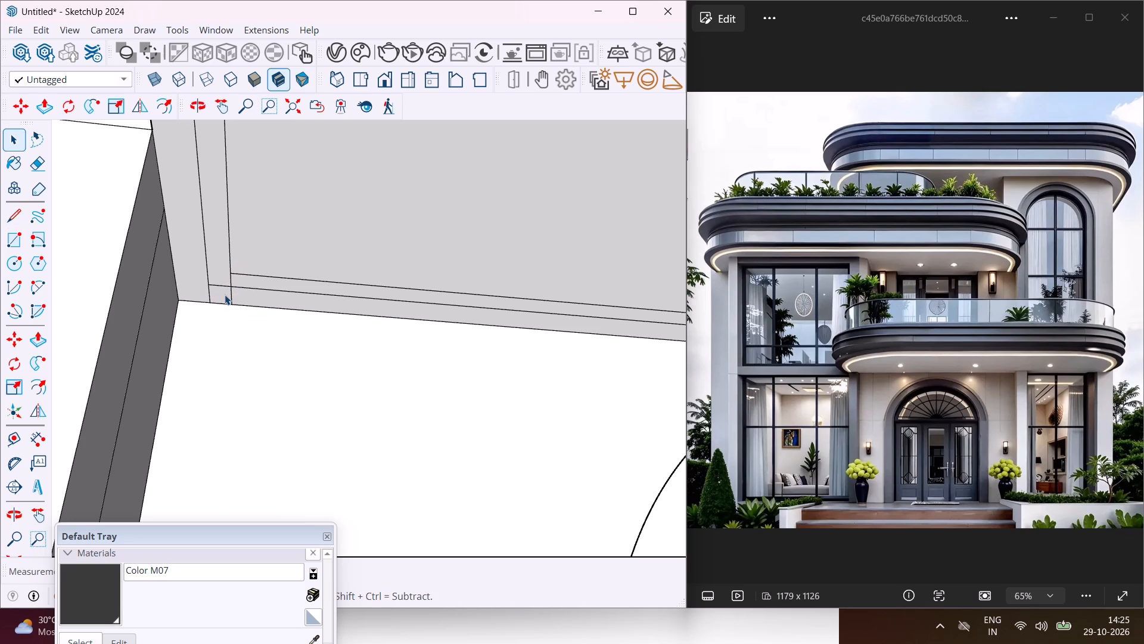
Erase the two offset lines running along the wall edge at the balcony underside's left-hand end.
key(e)
scroll(220, 292, up, 3)
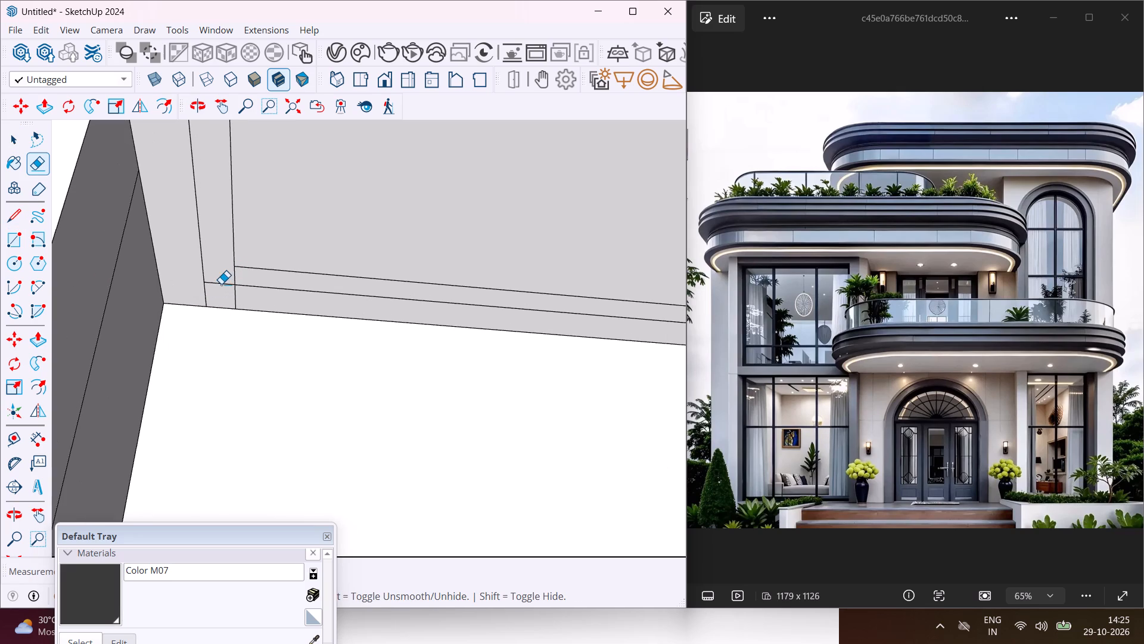
click(221, 284)
drag(270, 258, 271, 295)
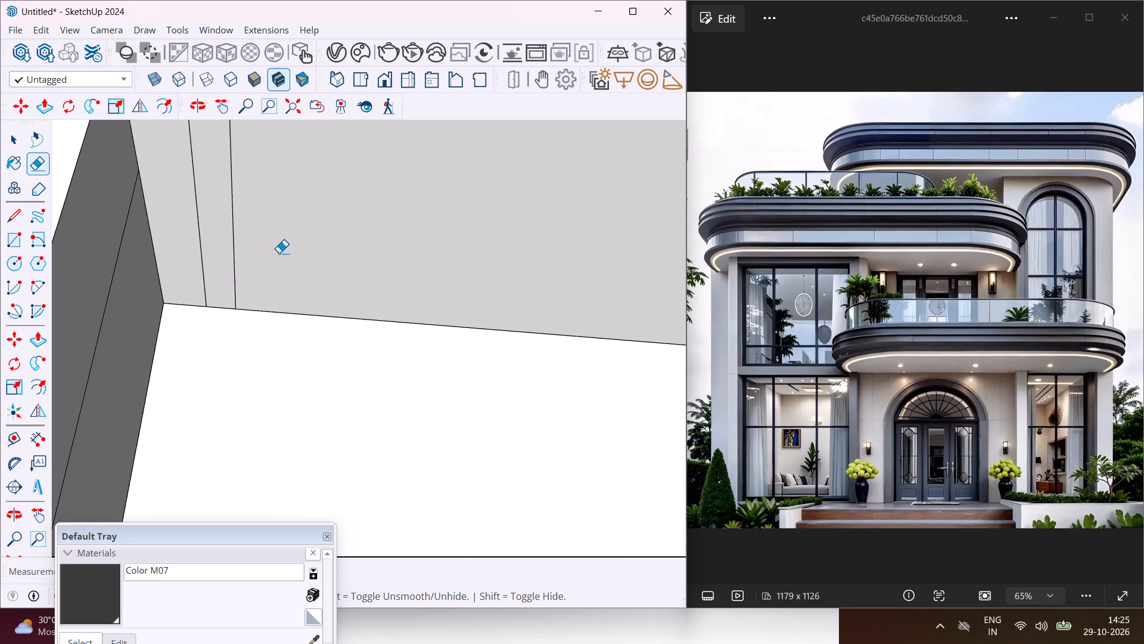
Erase the offset outline pieces on the balcony underside around the pier corner beside the arched door.
scroll(279, 253, down, 10)
middle_drag(337, 224, 234, 255)
scroll(226, 252, down, 3)
scroll(226, 252, up, 1)
scroll(226, 252, down, 3)
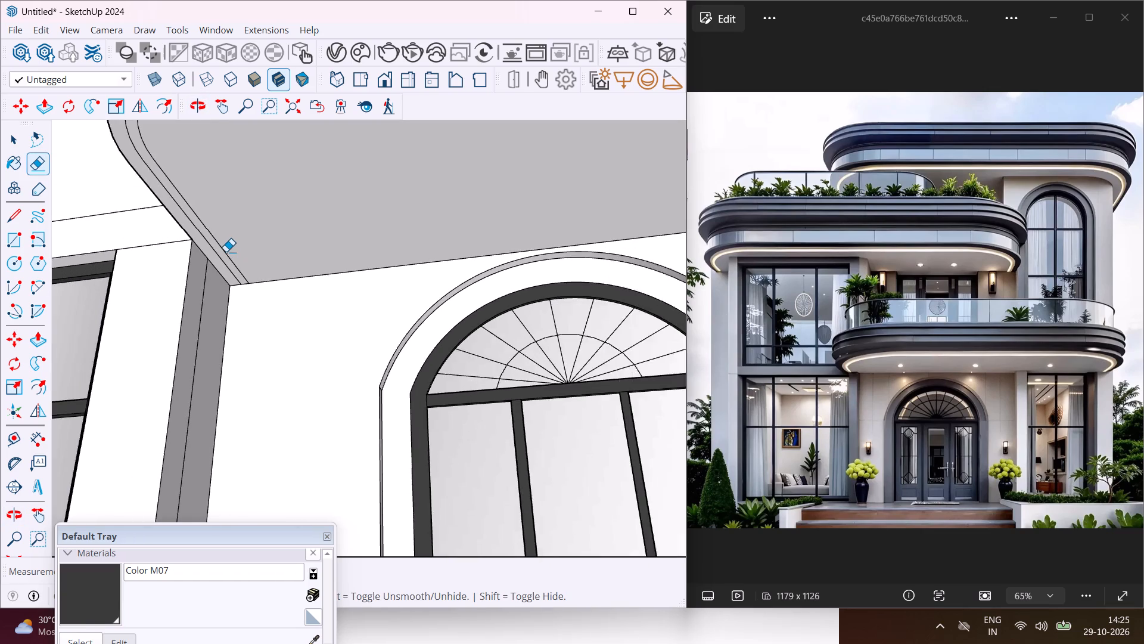
scroll(226, 252, down, 9)
scroll(479, 205, up, 6)
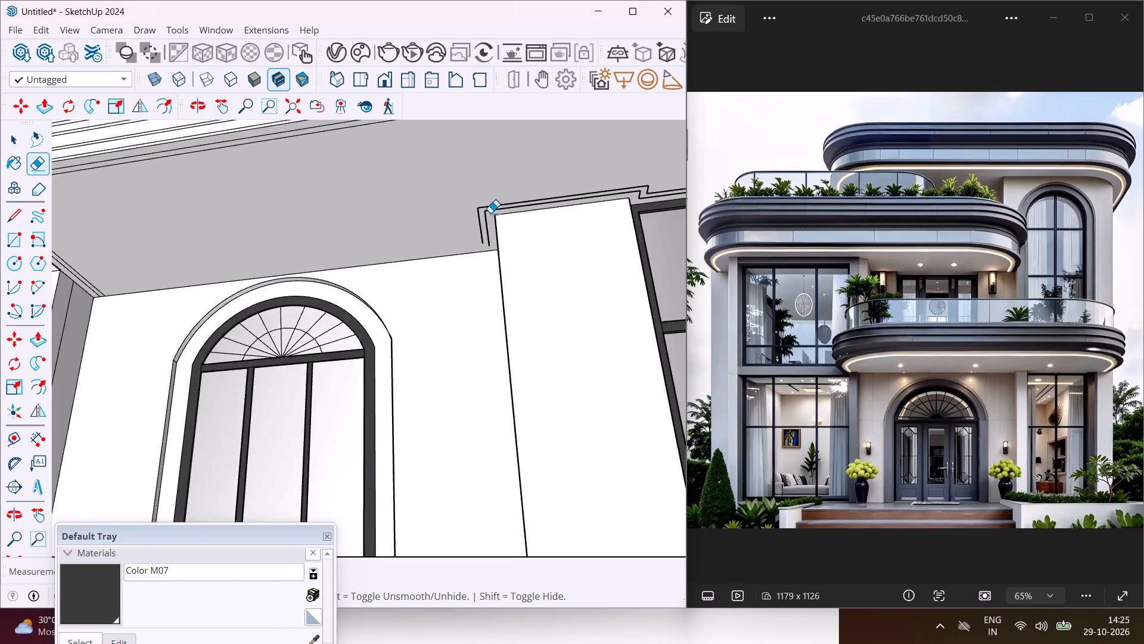
scroll(490, 213, up, 8)
drag(492, 213, 493, 196)
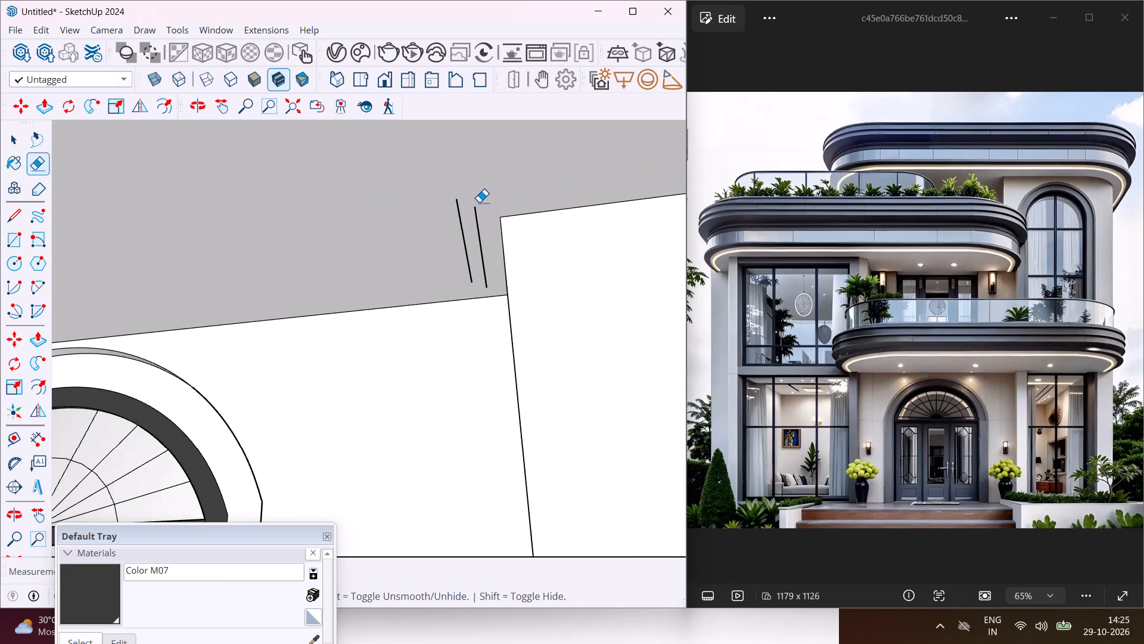
drag(480, 209, 452, 215)
drag(484, 262, 461, 261)
Erase the offset outline pieces along the wall edge above the large window, including the short corner stubs.
scroll(411, 240, down, 11)
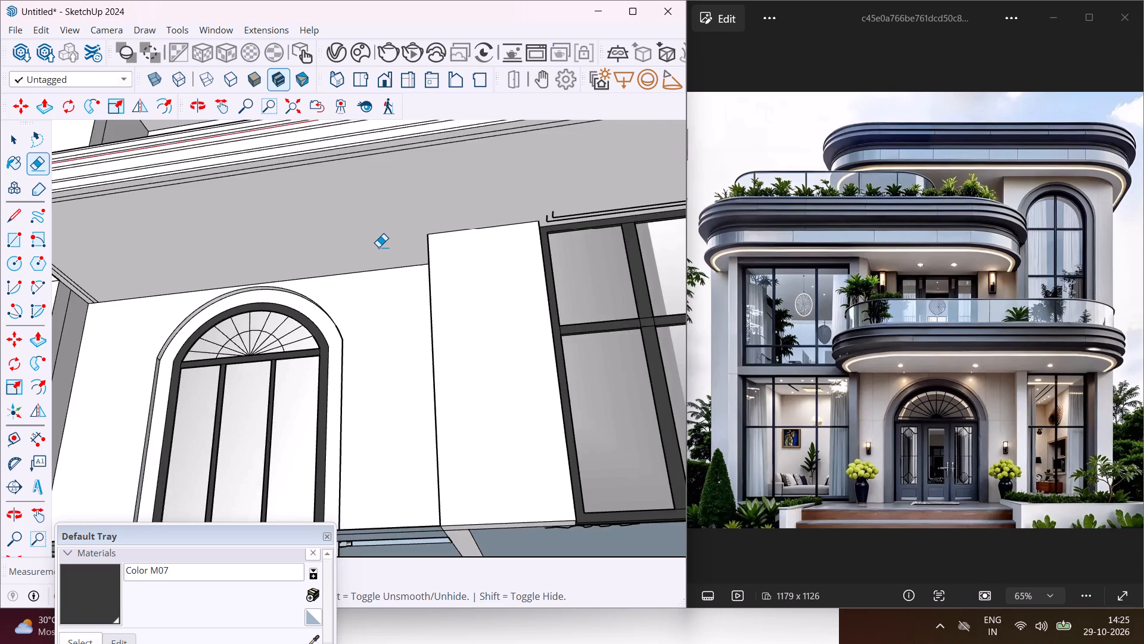
scroll(378, 247, down, 4)
scroll(654, 203, up, 4)
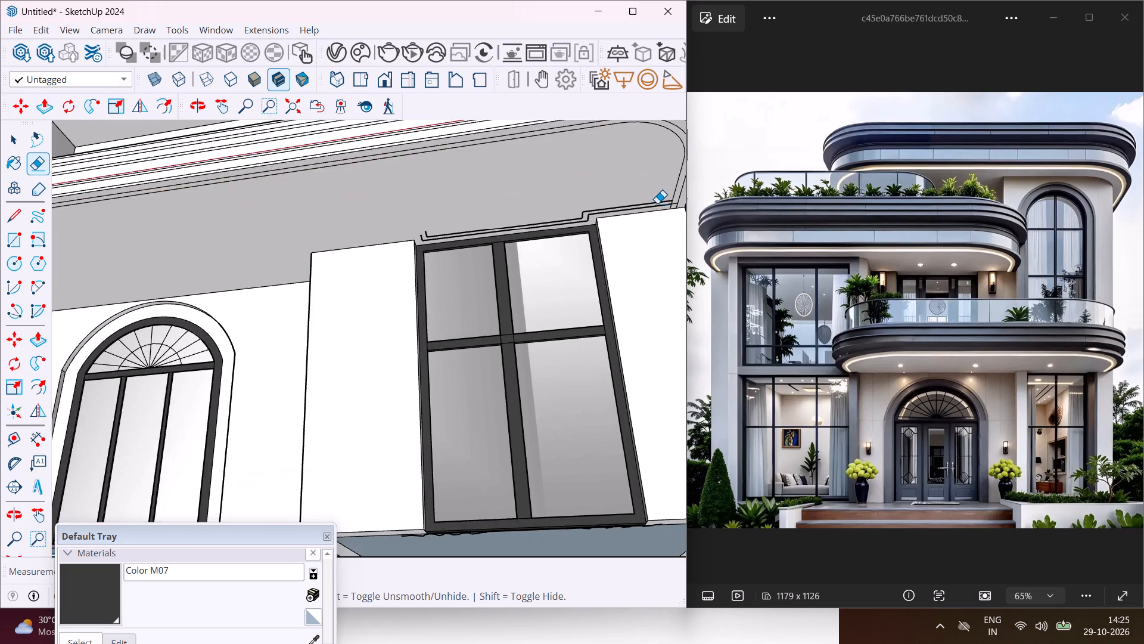
scroll(657, 203, up, 10)
click(641, 203)
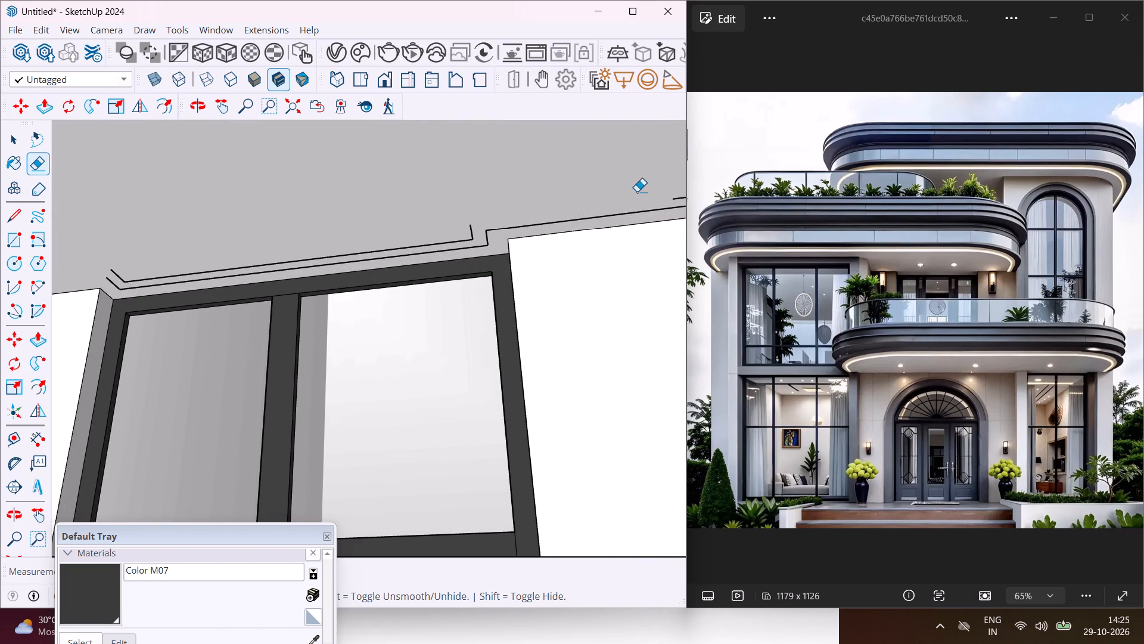
drag(645, 221, 645, 204)
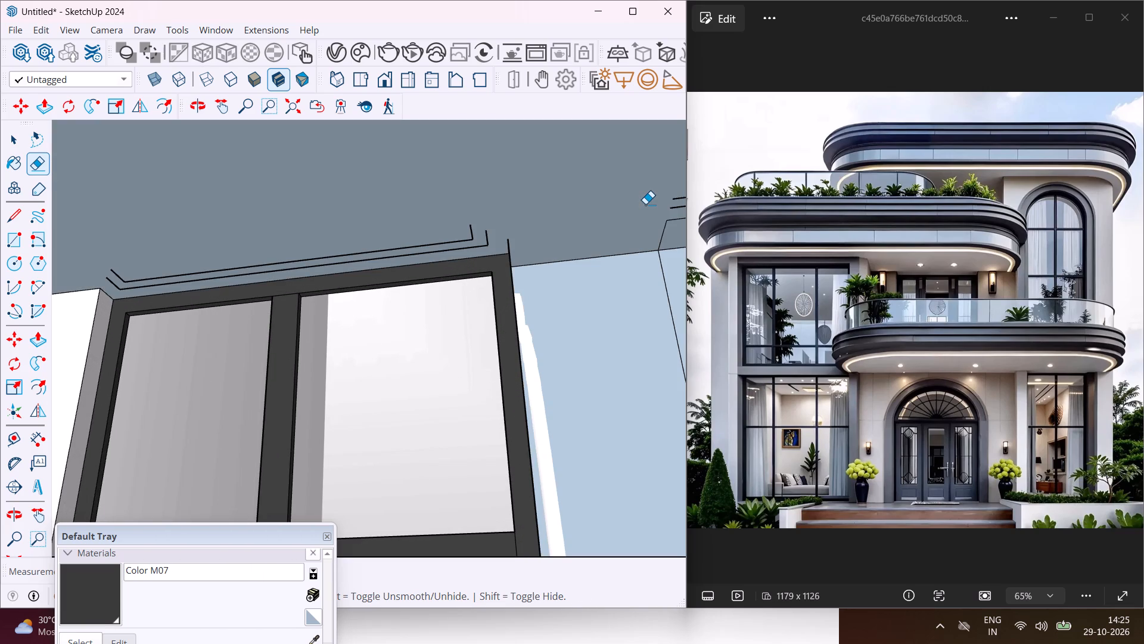
key(ctrl+z)
scroll(645, 204, up, 3)
click(638, 215)
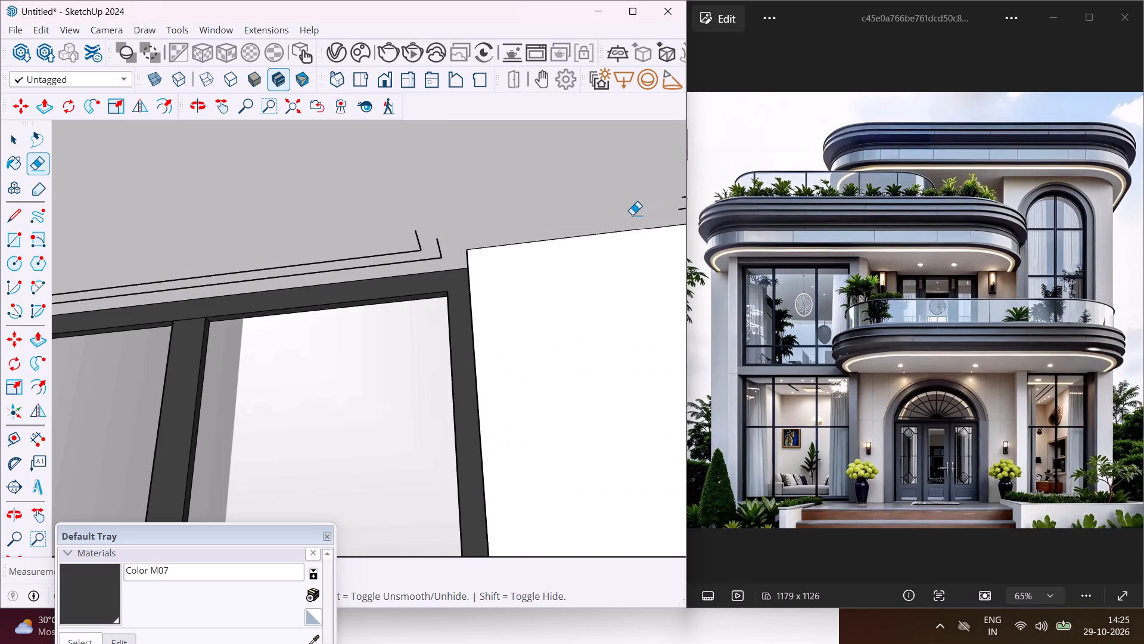
drag(400, 262, 400, 252)
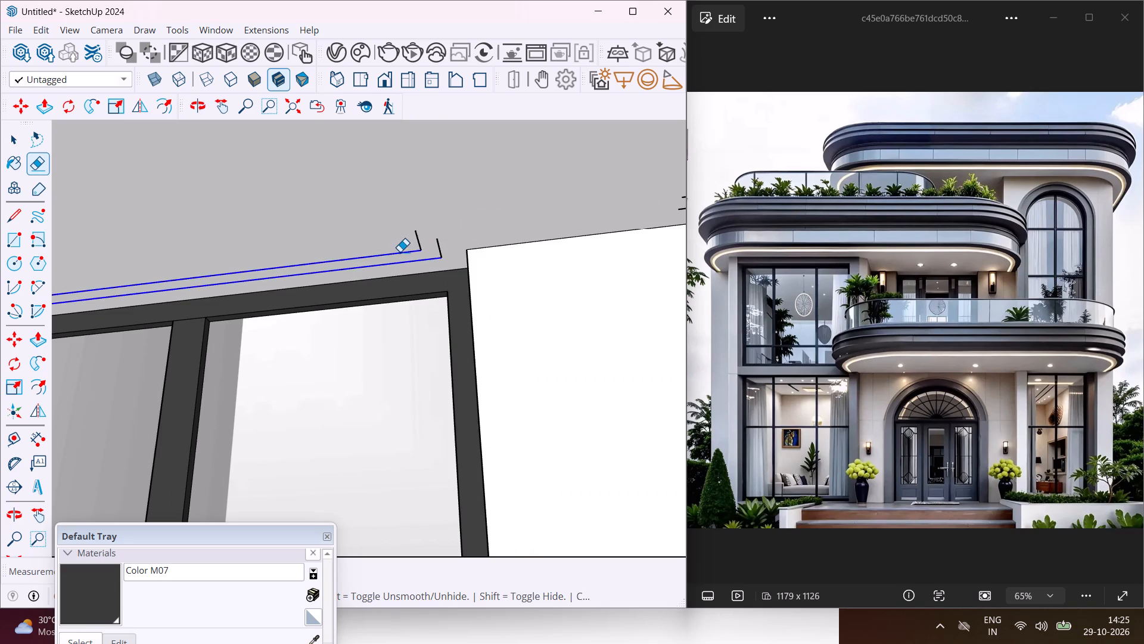
drag(400, 252, 400, 241)
drag(415, 241, 437, 245)
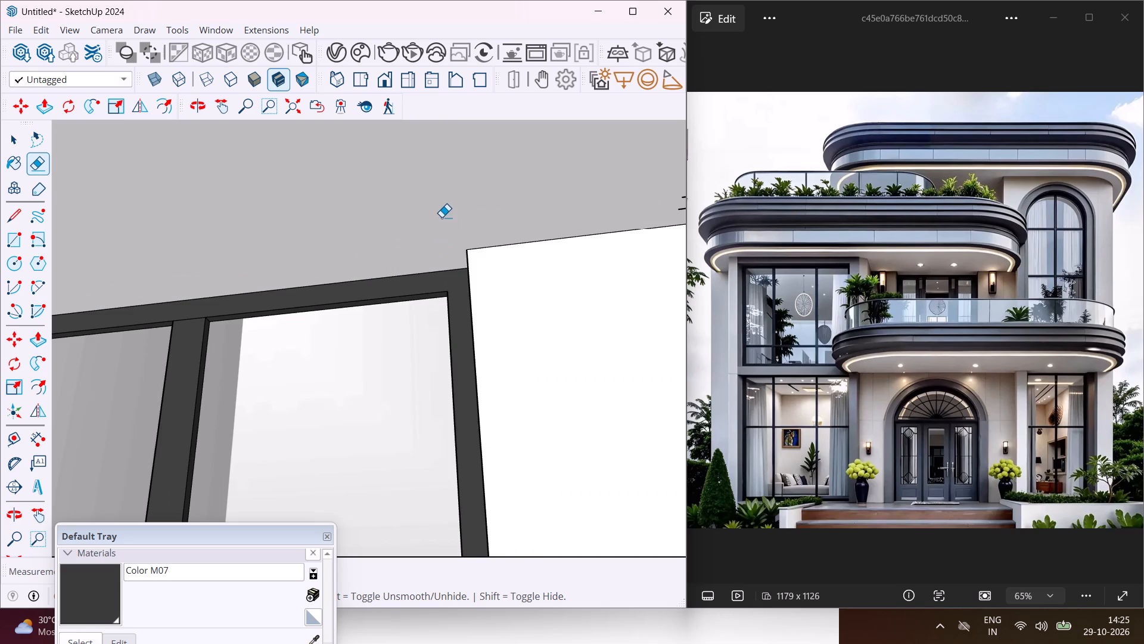
scroll(443, 212, down, 5)
scroll(140, 275, up, 6)
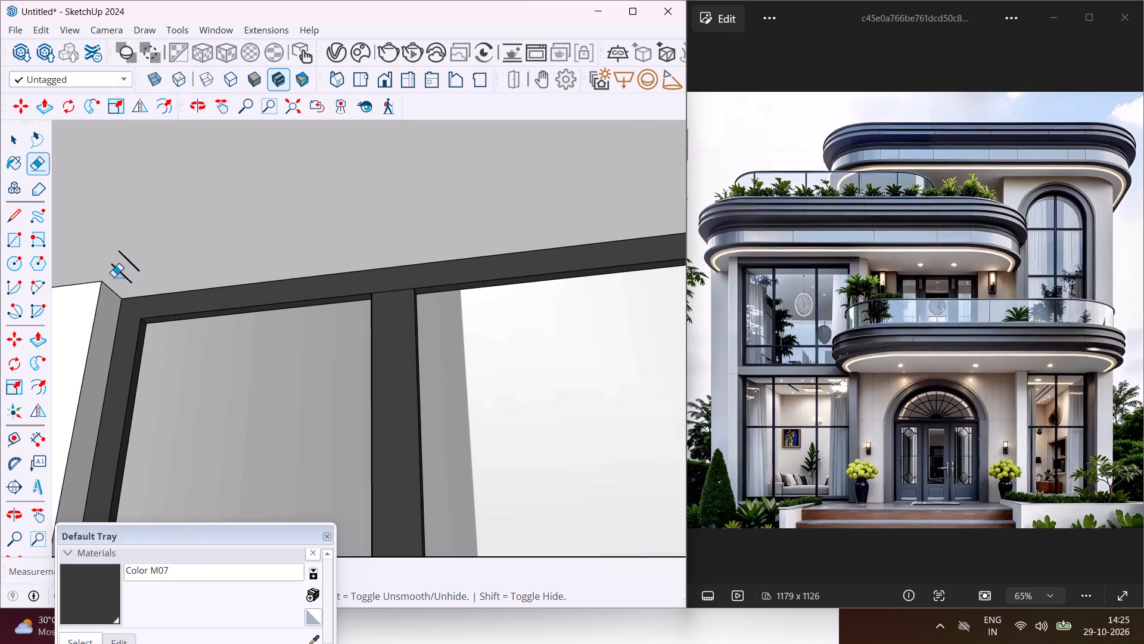
drag(114, 277, 134, 264)
click(135, 262)
Erase the short leftover offset lines along the wall edge at the balcony underside's right-hand end.
scroll(151, 249, down, 7)
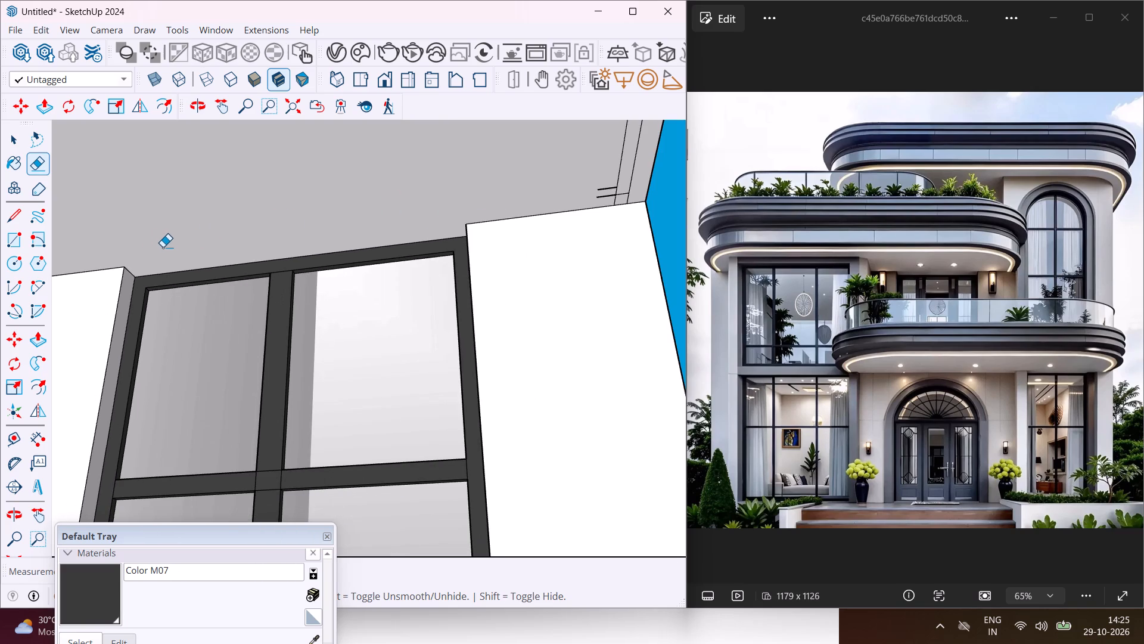
scroll(621, 194, up, 9)
click(621, 194)
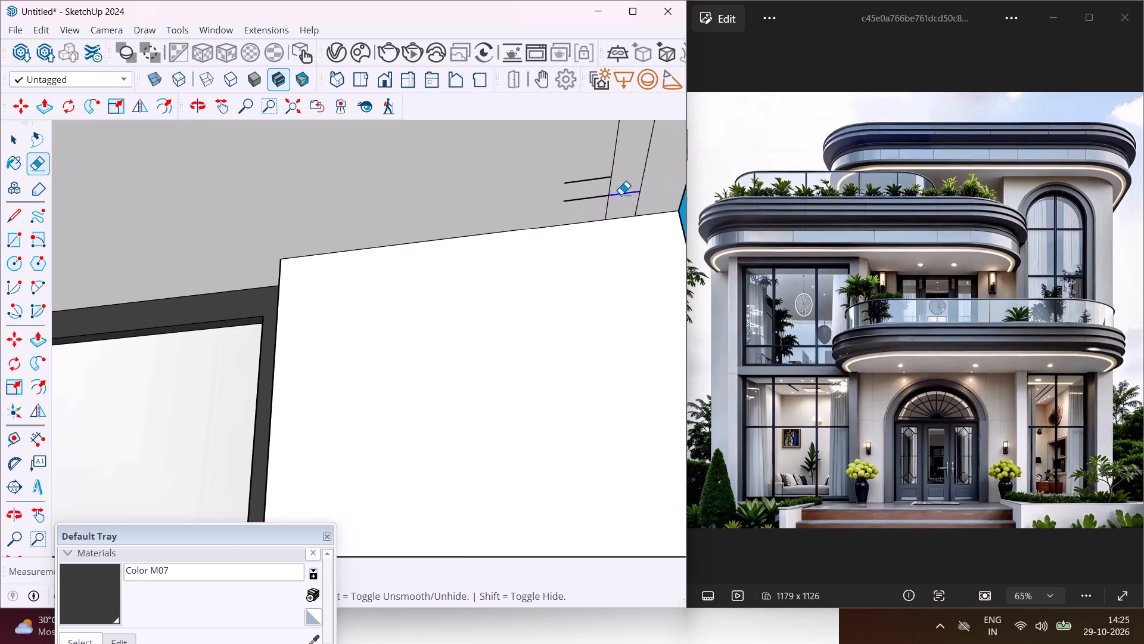
drag(591, 198, 587, 166)
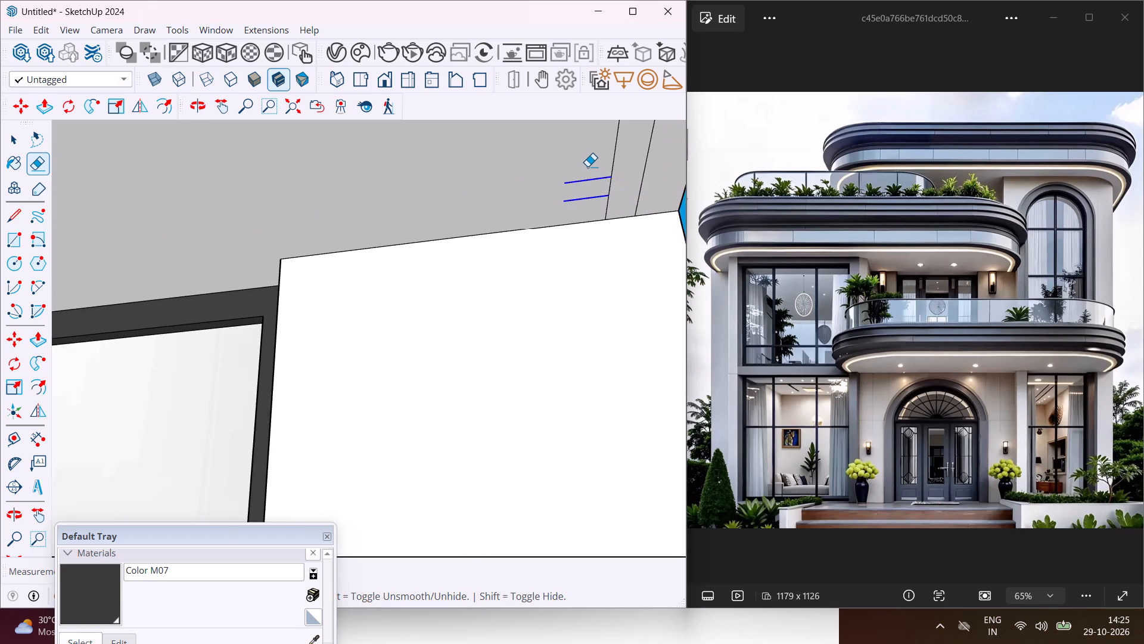
key(Escape)
key(space)
Push/Pull the narrow strip between the two outlines upward into the slab to form a recessed groove along the underside's edge.
scroll(623, 187, down, 3)
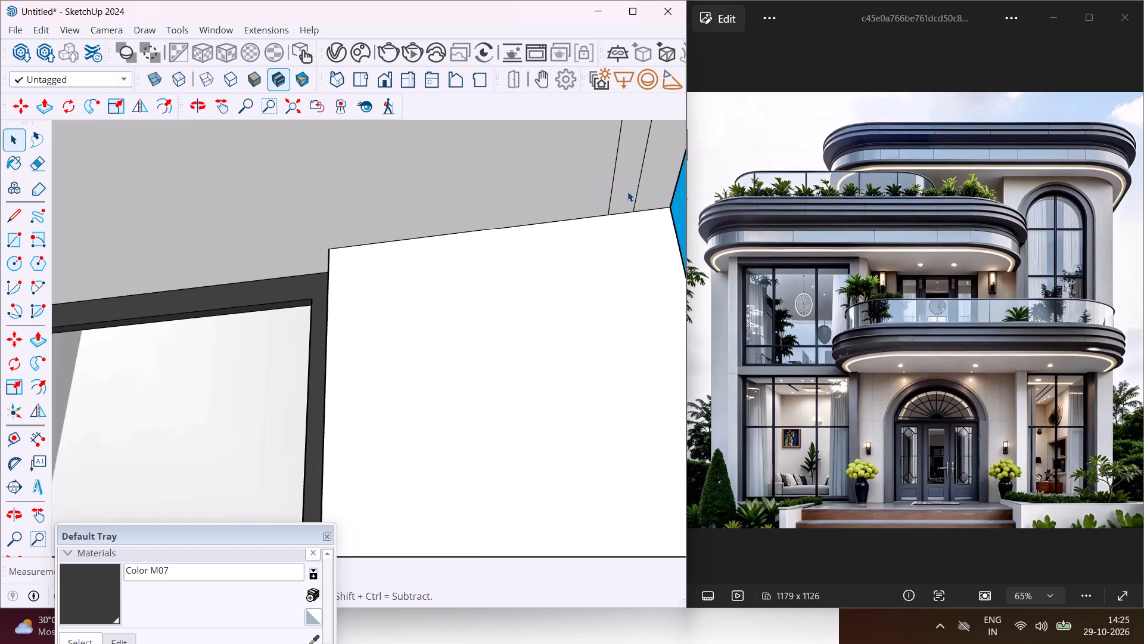
click(628, 191)
key(p)
click(628, 191)
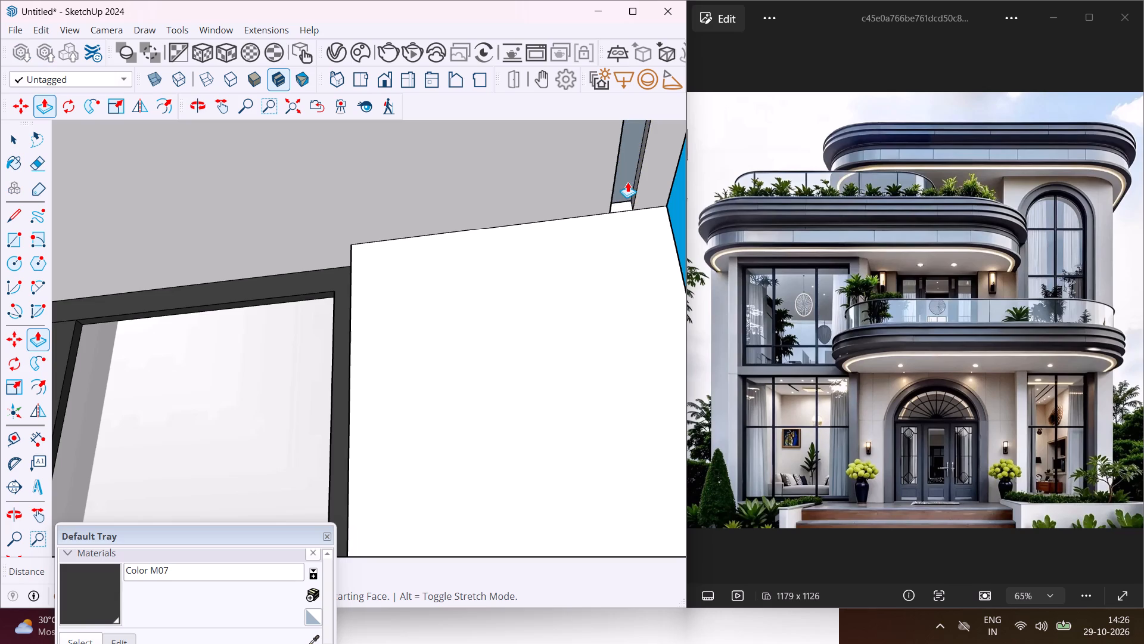
click(627, 184)
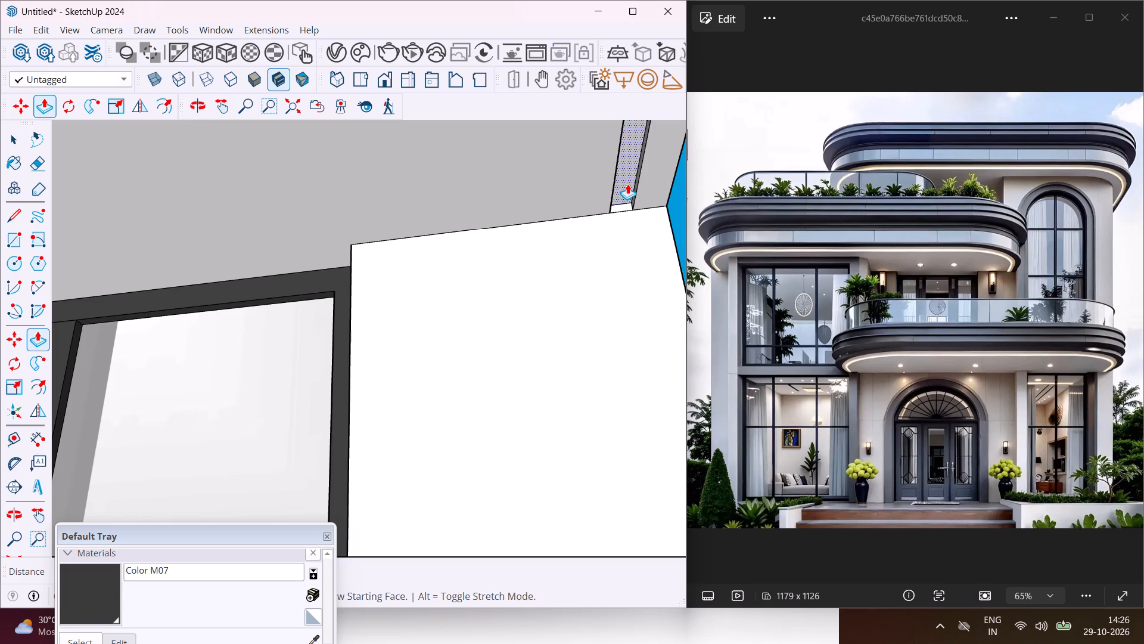
key(Escape)
key(space)
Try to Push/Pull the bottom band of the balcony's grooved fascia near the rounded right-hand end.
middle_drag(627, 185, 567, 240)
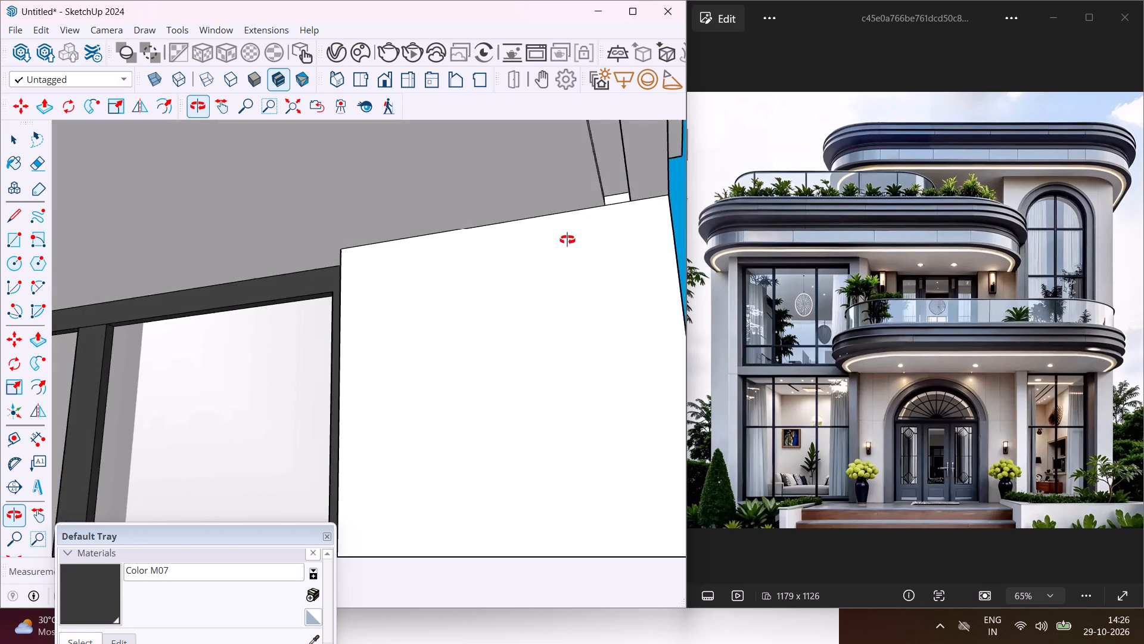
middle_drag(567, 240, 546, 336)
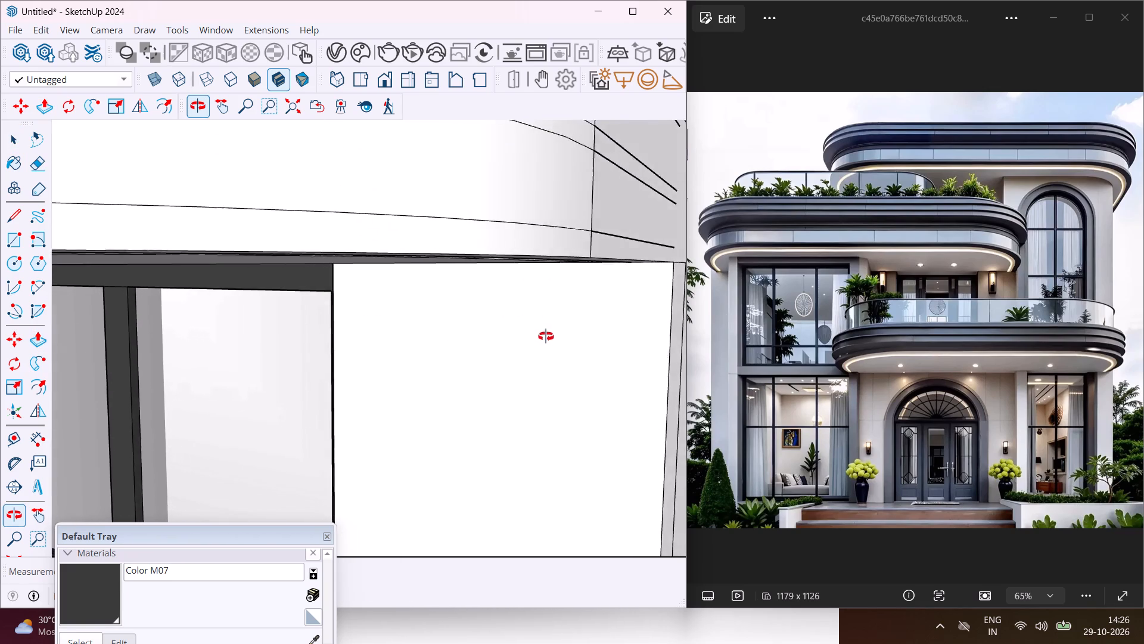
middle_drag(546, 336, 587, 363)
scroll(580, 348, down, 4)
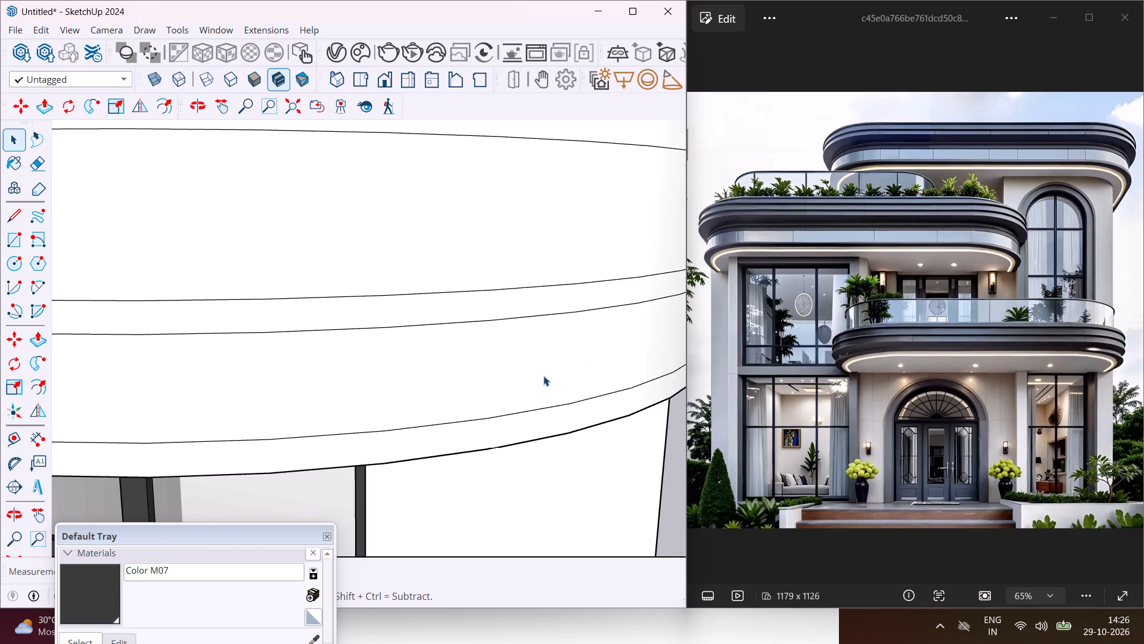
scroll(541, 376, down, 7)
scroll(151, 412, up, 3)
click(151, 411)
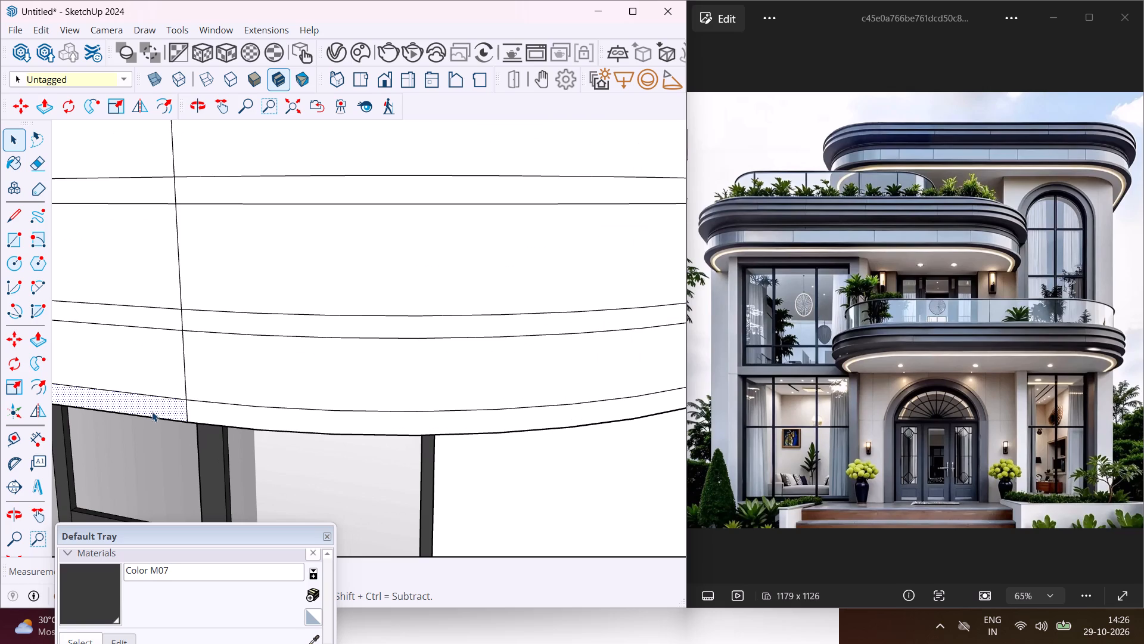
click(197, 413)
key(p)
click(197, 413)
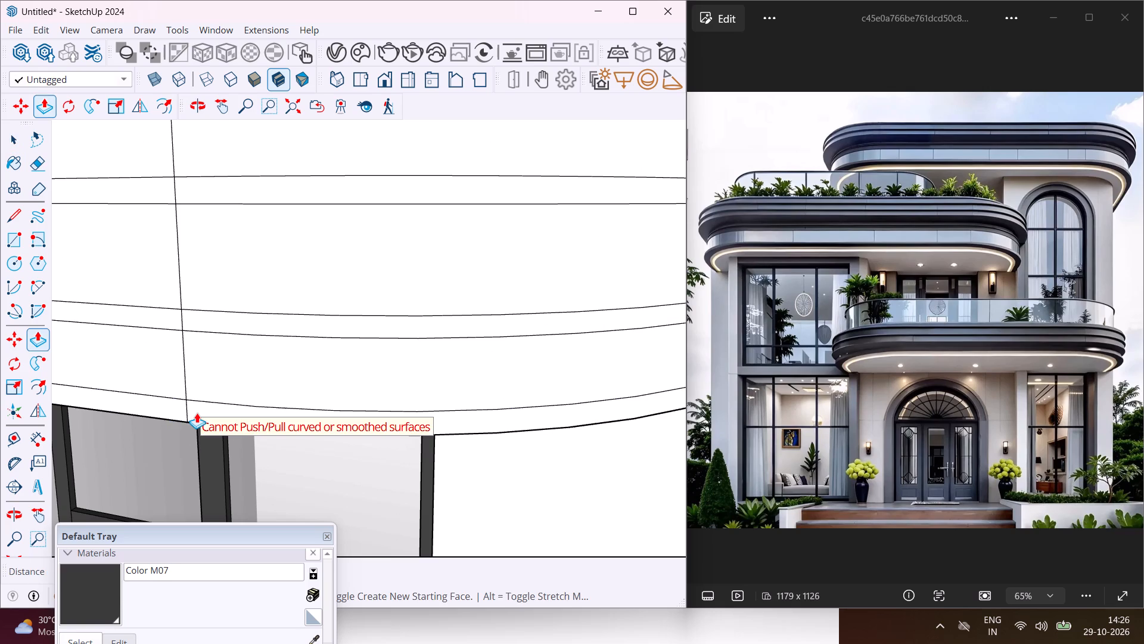
Examine the balcony's rounded end, its grooved fascia and the slab's top surface from several angles.
scroll(190, 416, down, 4)
middle_drag(188, 417, 318, 436)
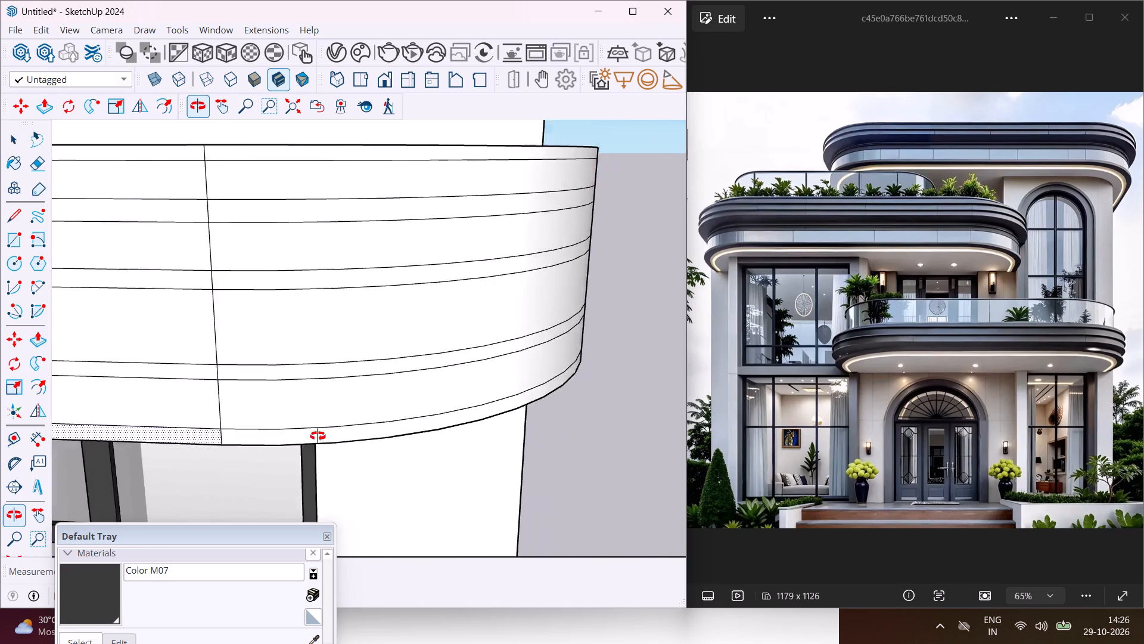
middle_drag(318, 436, 474, 439)
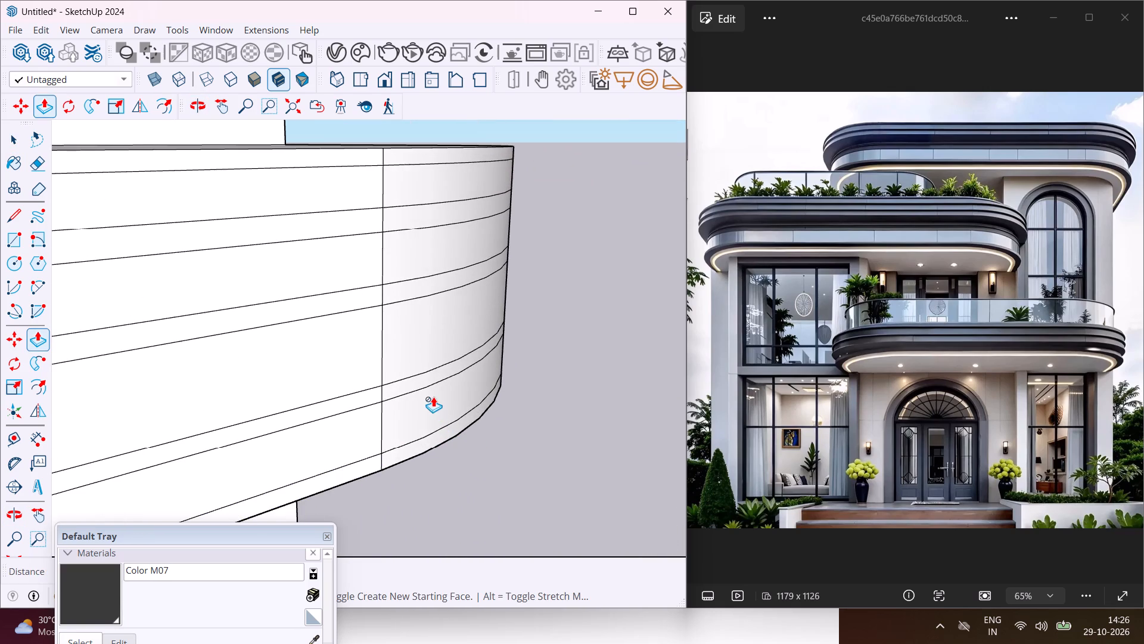
scroll(430, 373, down, 7)
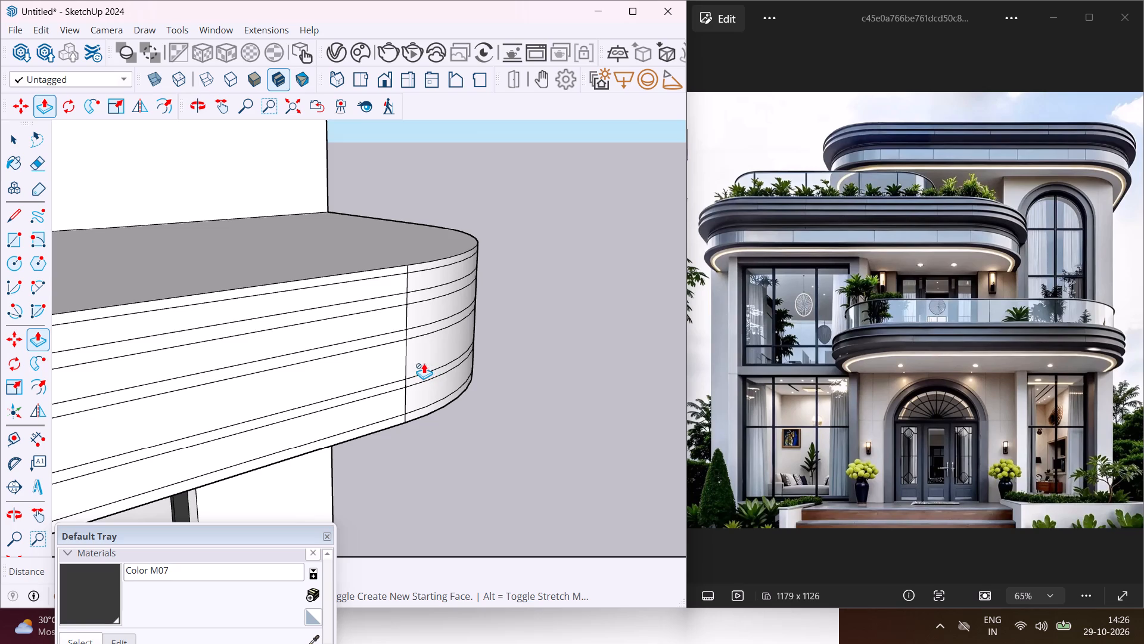
middle_drag(422, 360, 509, 383)
scroll(509, 383, down, 4)
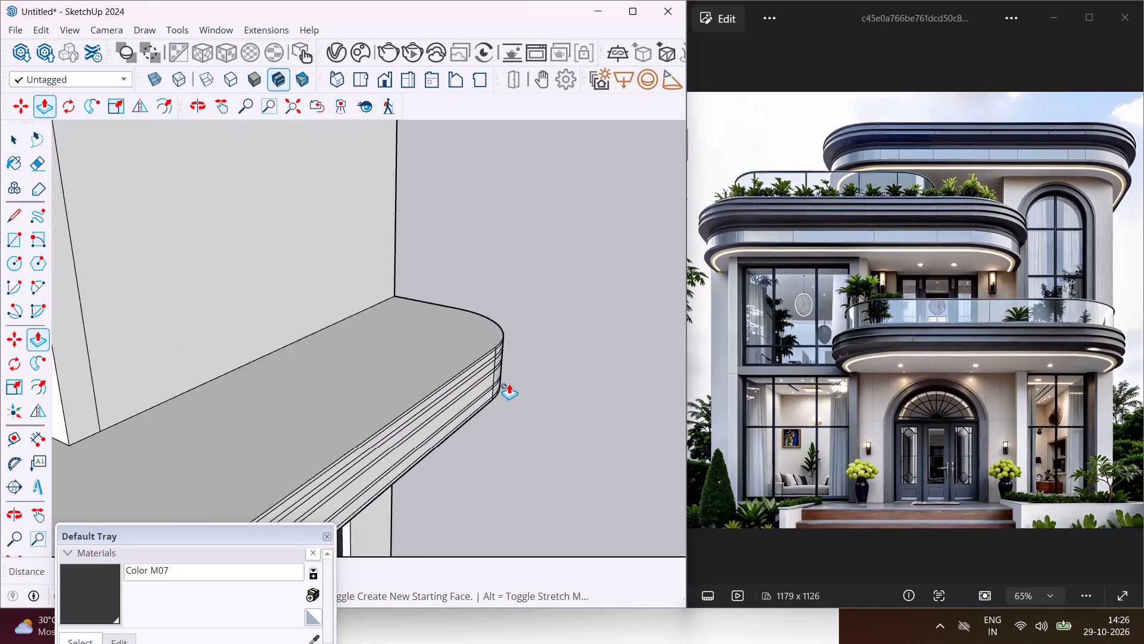
scroll(509, 383, down, 4)
scroll(509, 383, up, 1)
middle_drag(509, 383, 553, 365)
scroll(551, 360, down, 6)
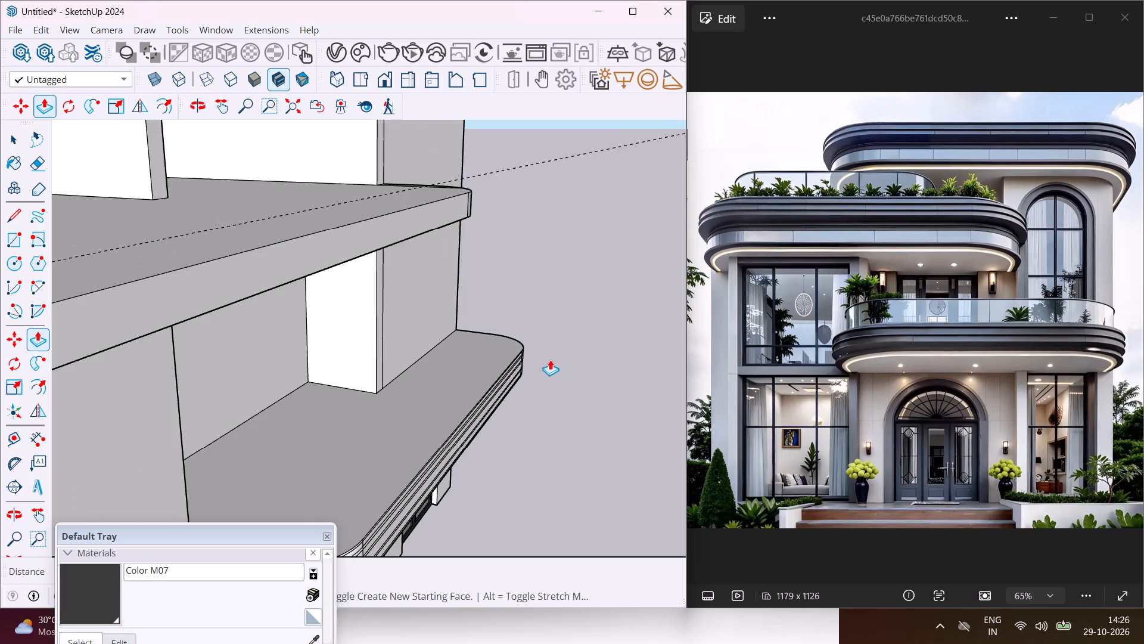
scroll(546, 358, down, 10)
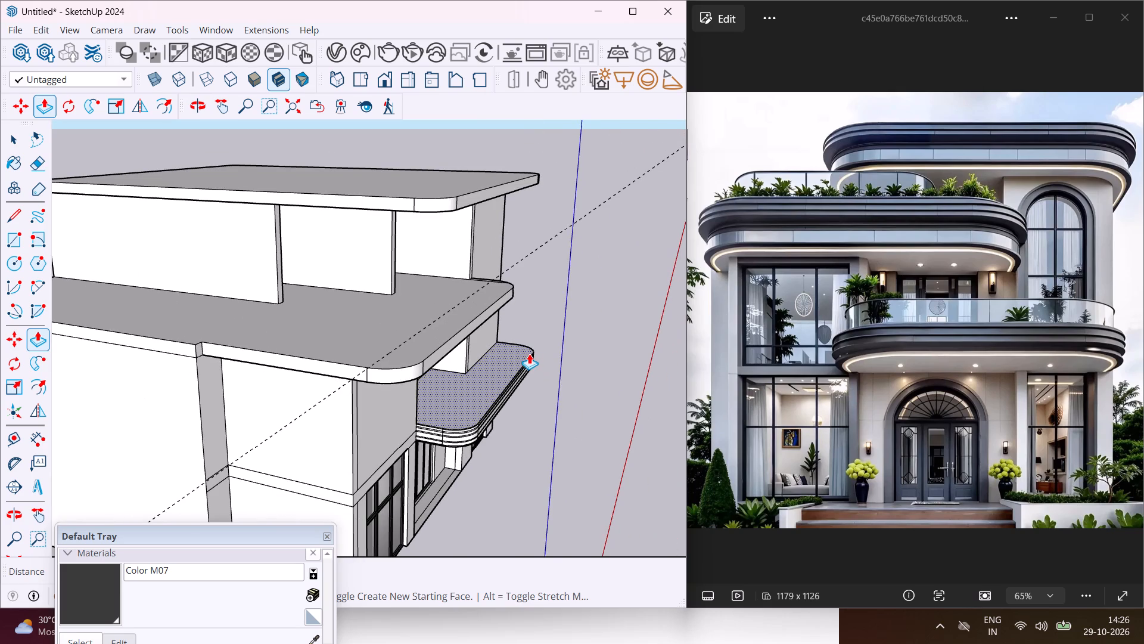
key(Escape)
key(space)
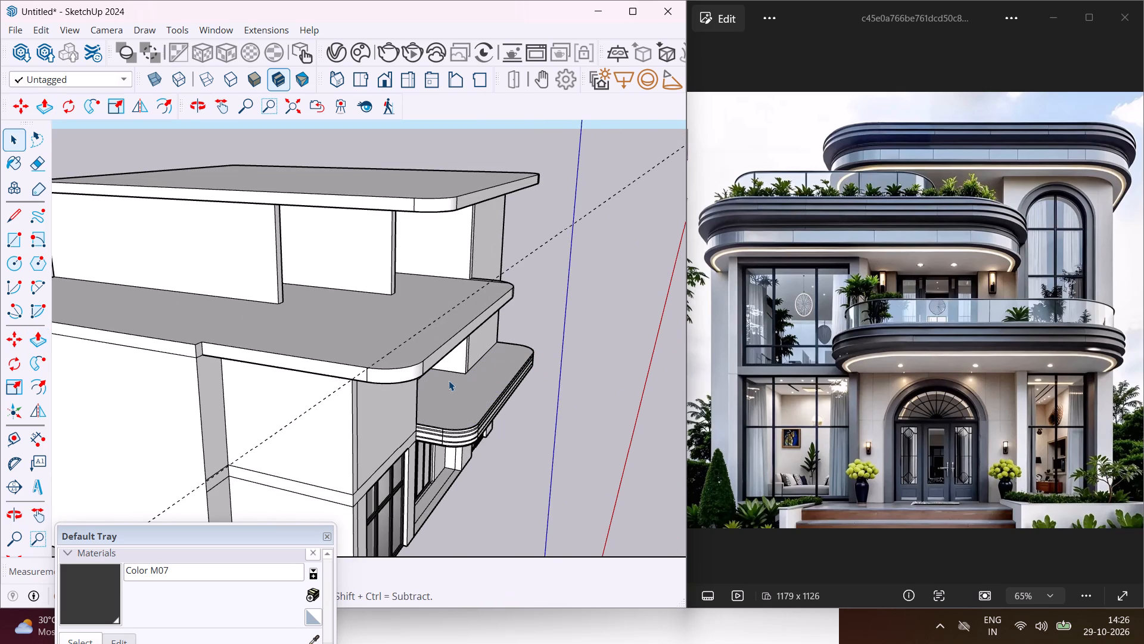
Offset the balcony slab's top face slightly inward to outline a narrow border strip around its perimeter.
scroll(449, 380, up, 3)
middle_drag(449, 380, 454, 412)
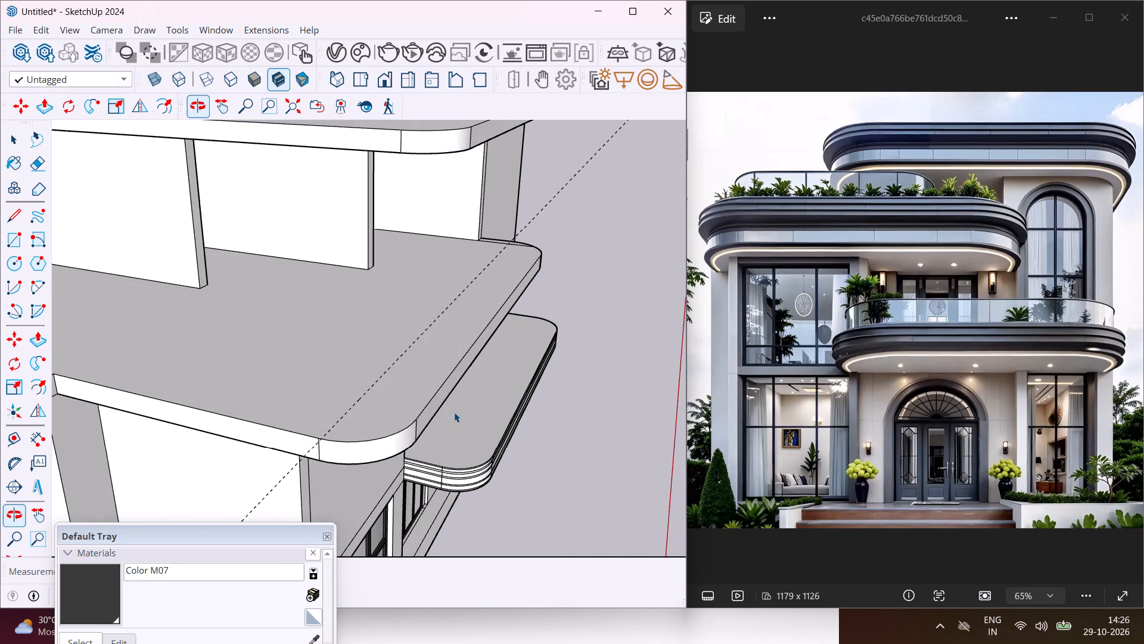
scroll(476, 441, up, 11)
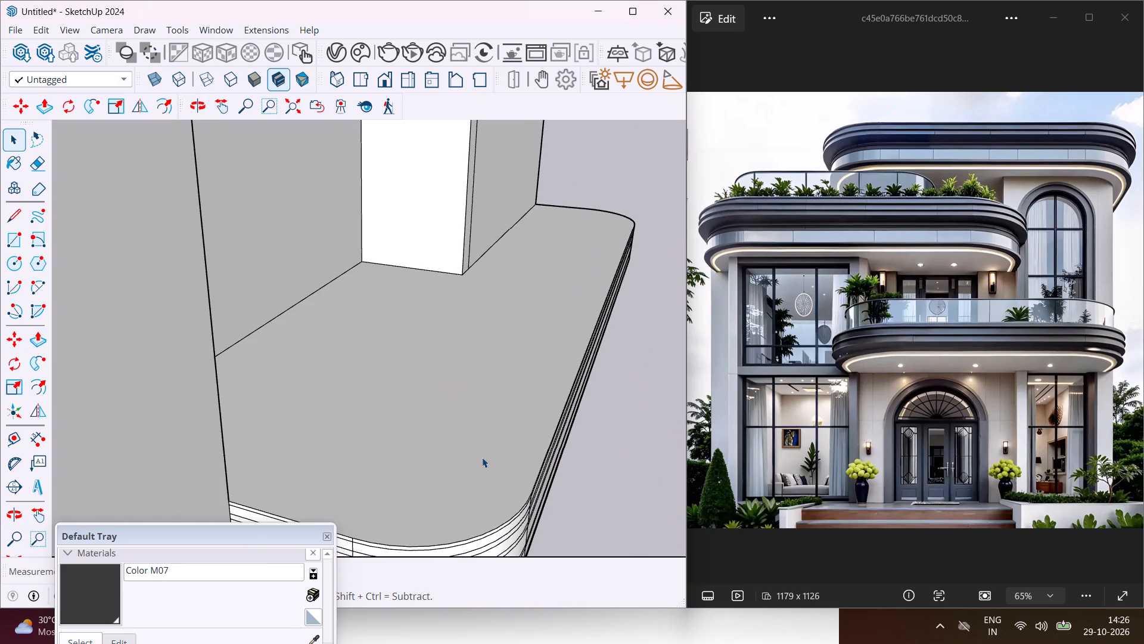
click(482, 457)
scroll(461, 424, down, 6)
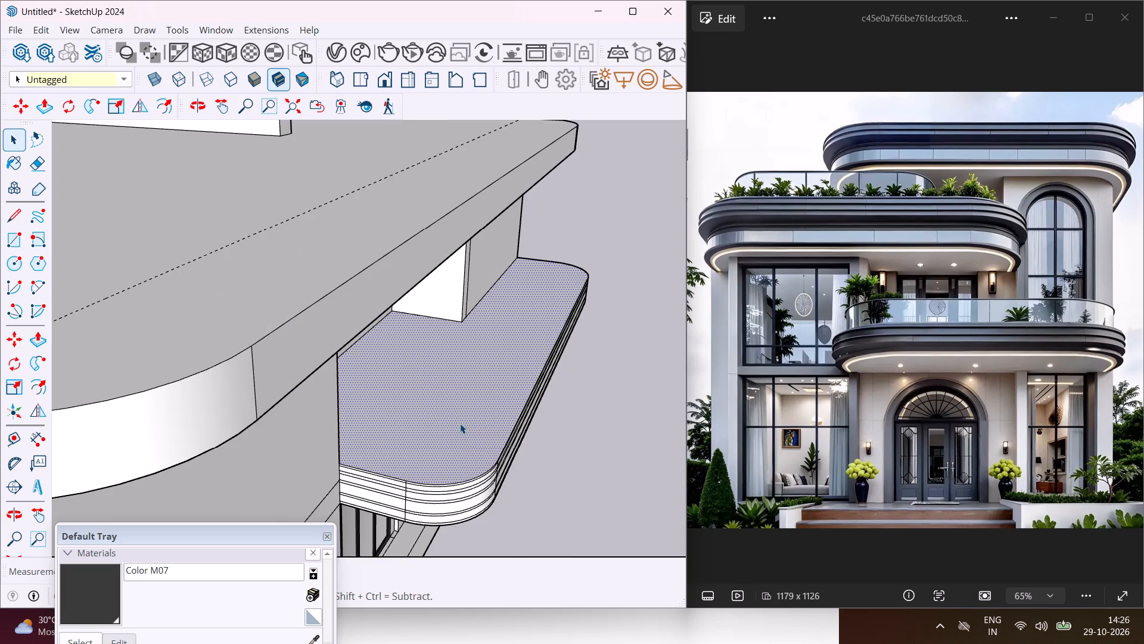
click(32, 385)
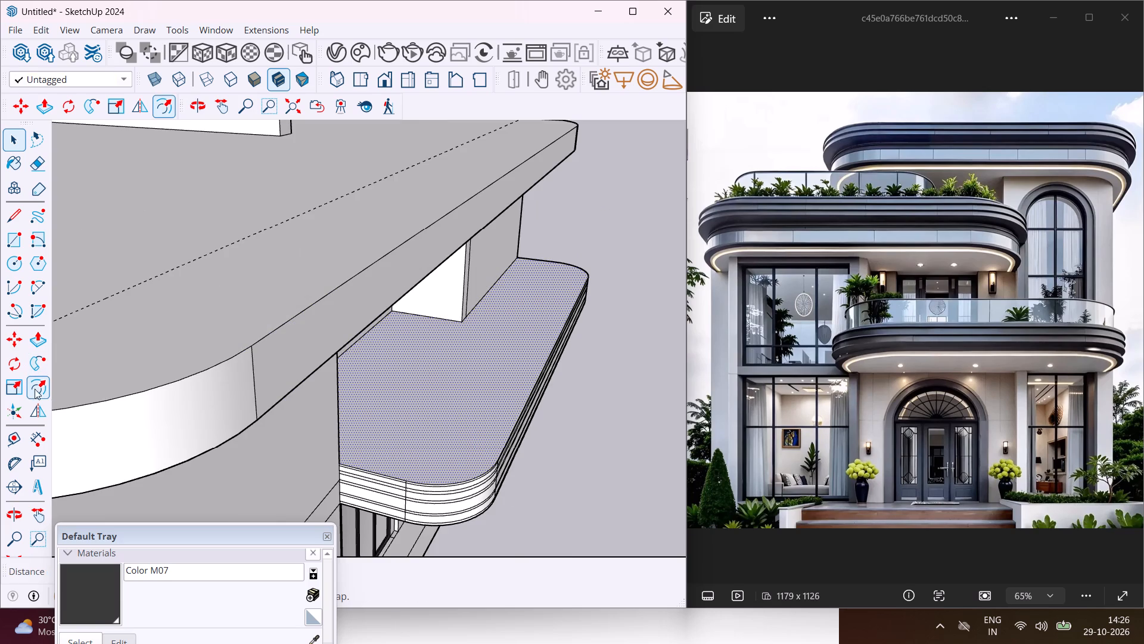
scroll(494, 447, up, 7)
click(495, 447)
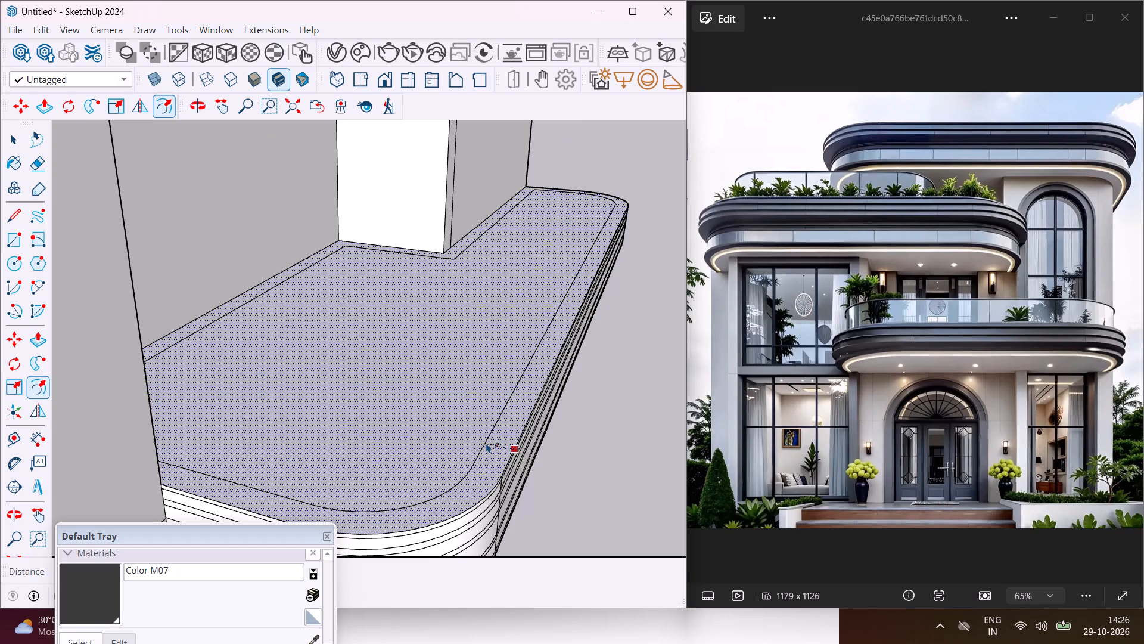
click(486, 443)
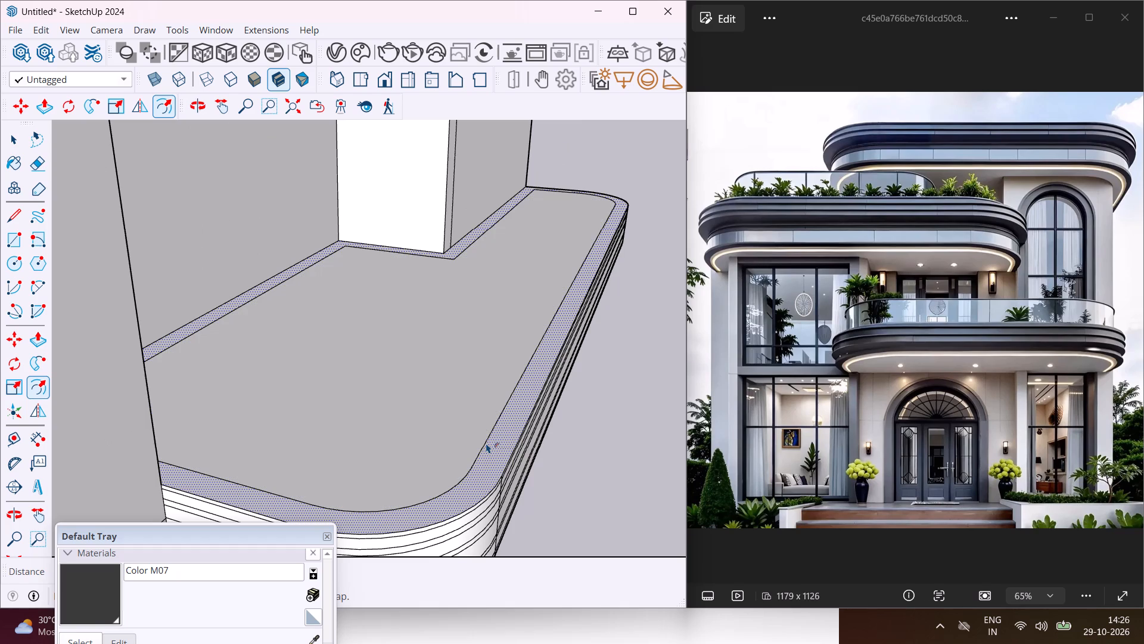
key(Escape)
key(space)
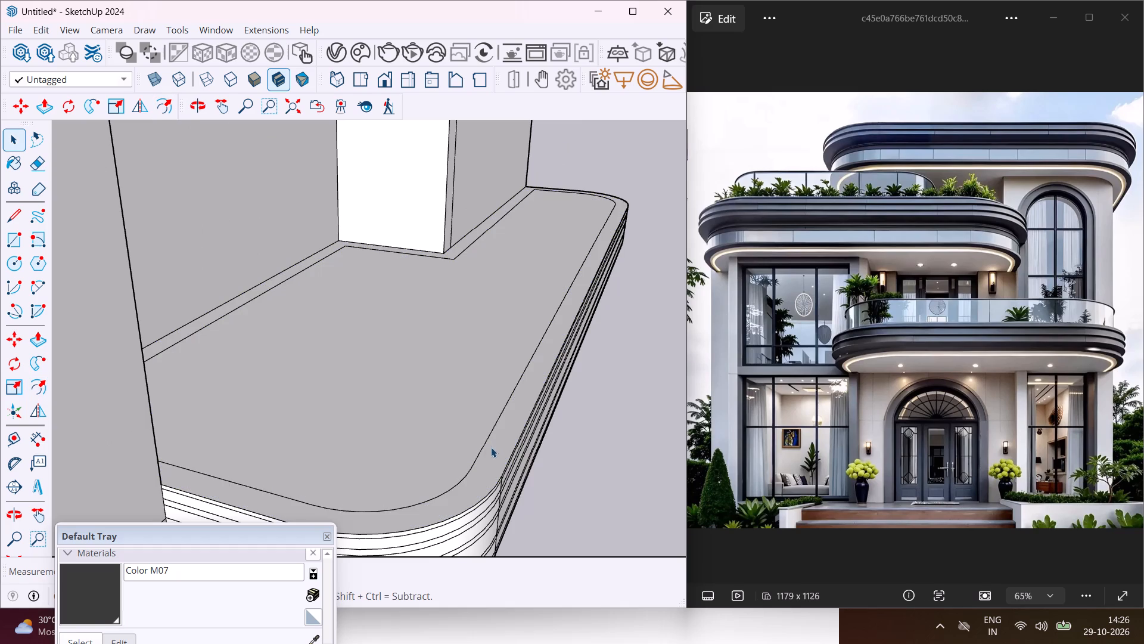
Offset the border strip on the balcony top inward to add a second outline close to the first.
click(491, 448)
click(29, 389)
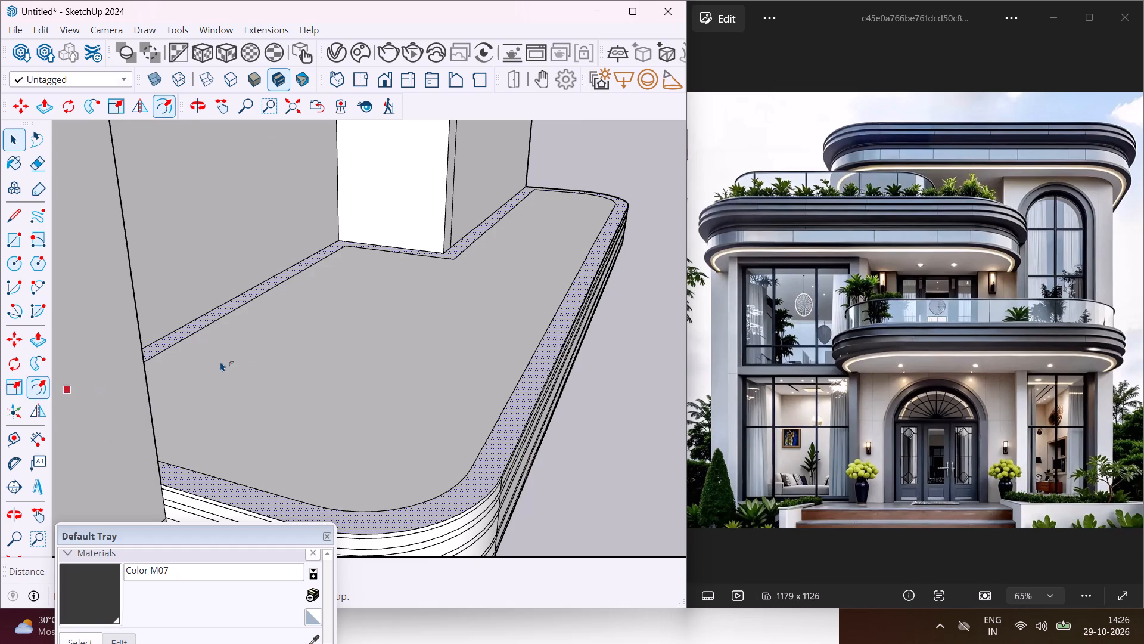
scroll(448, 428, up, 4)
click(516, 464)
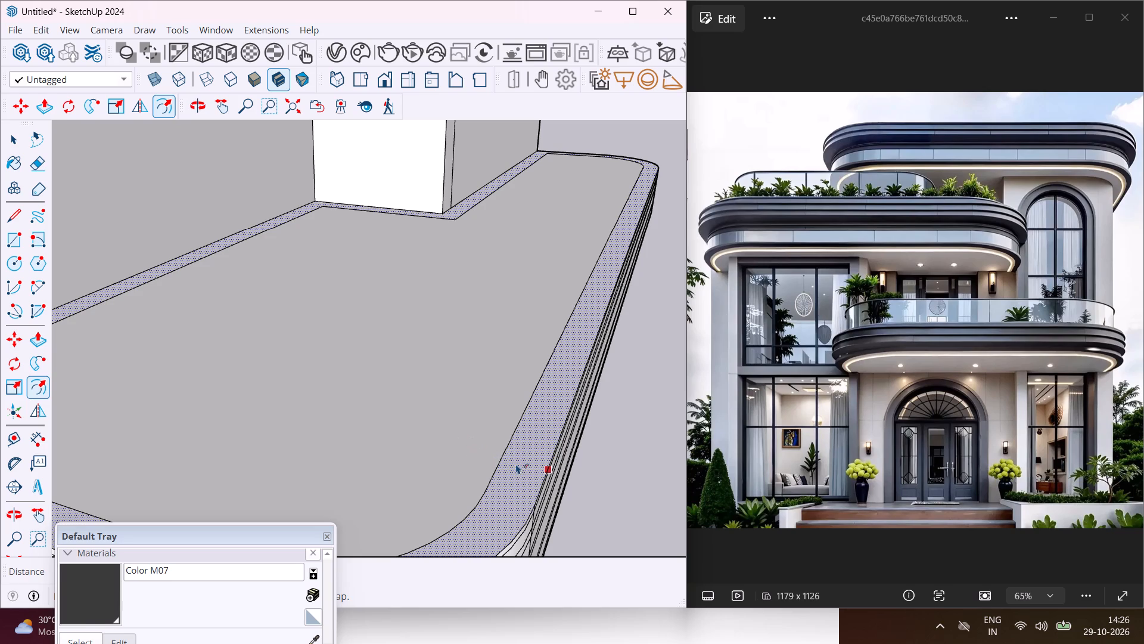
click(515, 465)
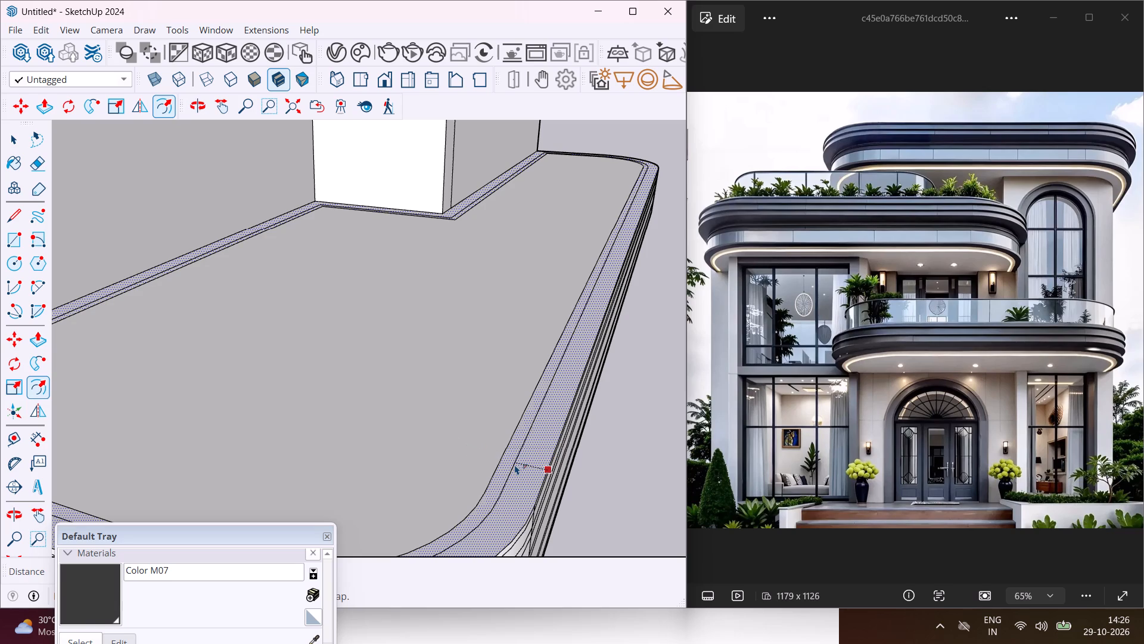
key(Escape)
key(space)
Draw two short lines extending both offset outlines to the wall edge at the balcony top's left-hand end.
scroll(481, 420, down, 13)
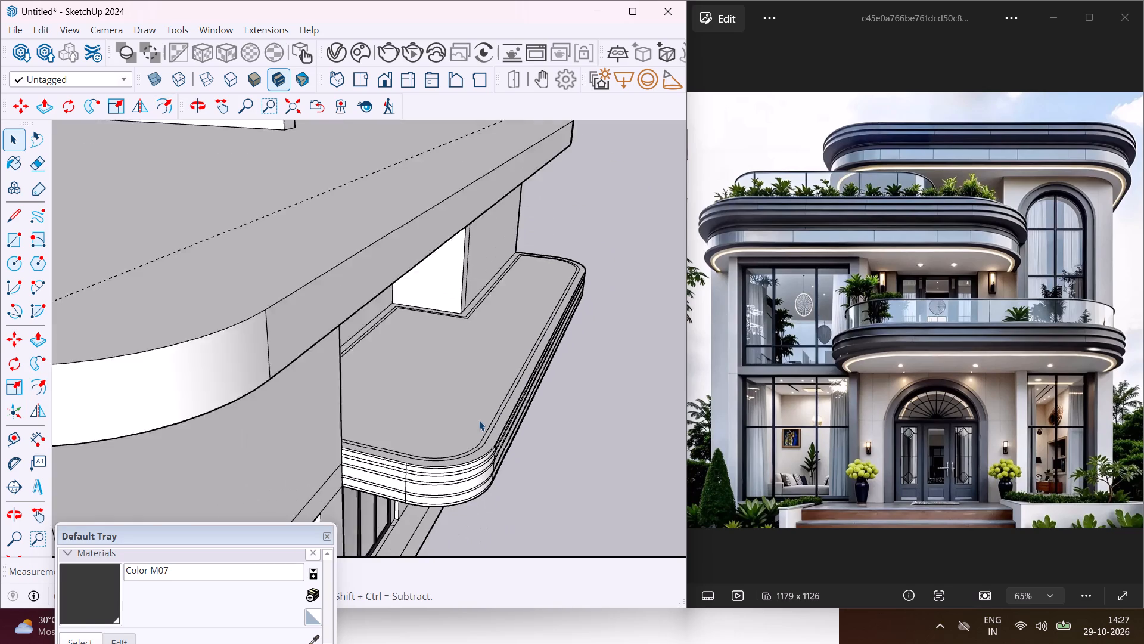
middle_drag(479, 420, 256, 435)
scroll(181, 367, up, 11)
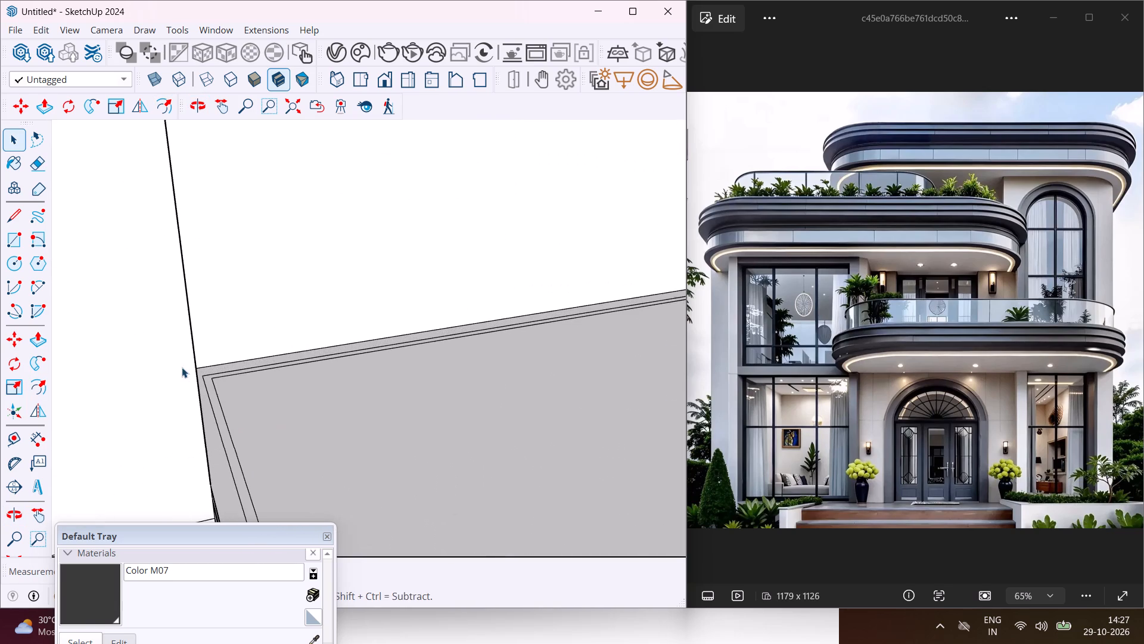
click(16, 226)
scroll(212, 369, up, 9)
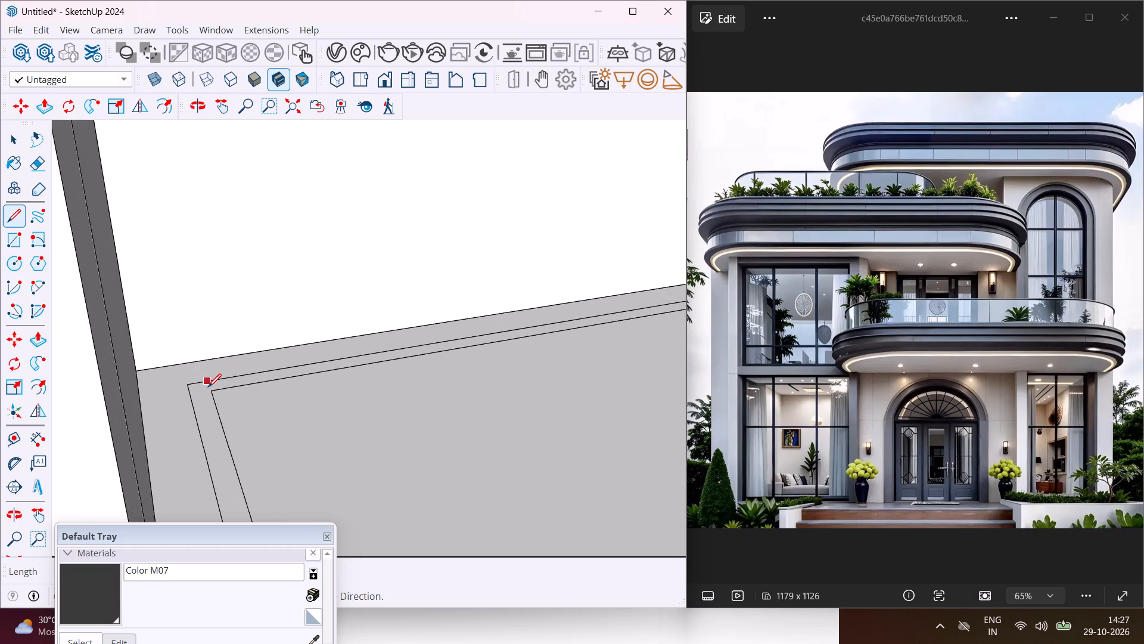
click(214, 390)
click(203, 356)
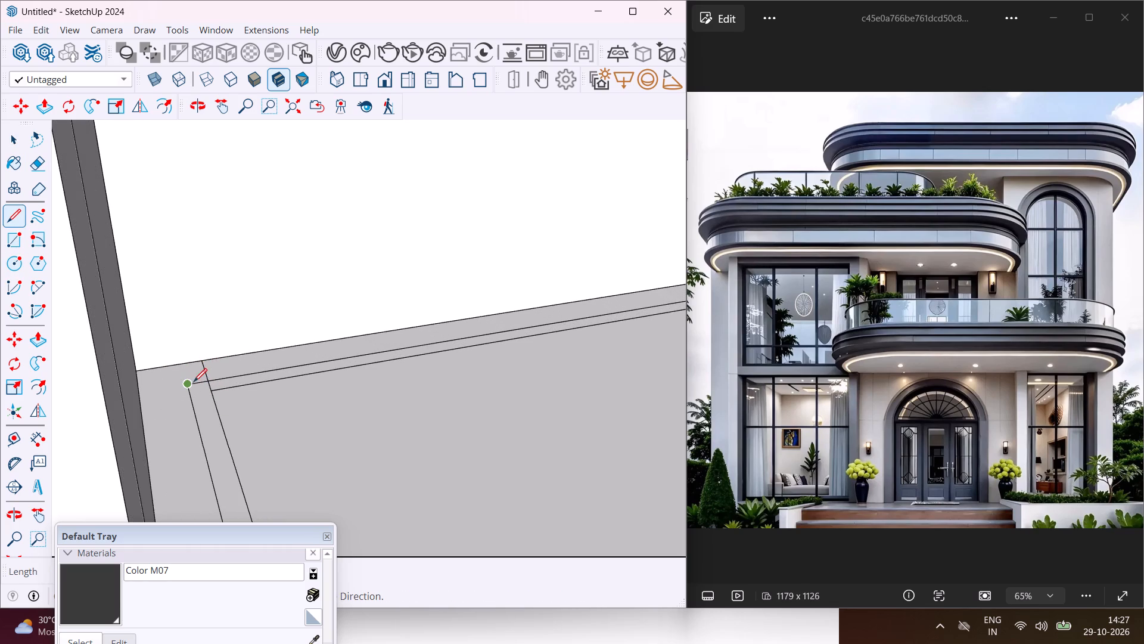
click(189, 383)
click(182, 365)
scroll(150, 356, down, 7)
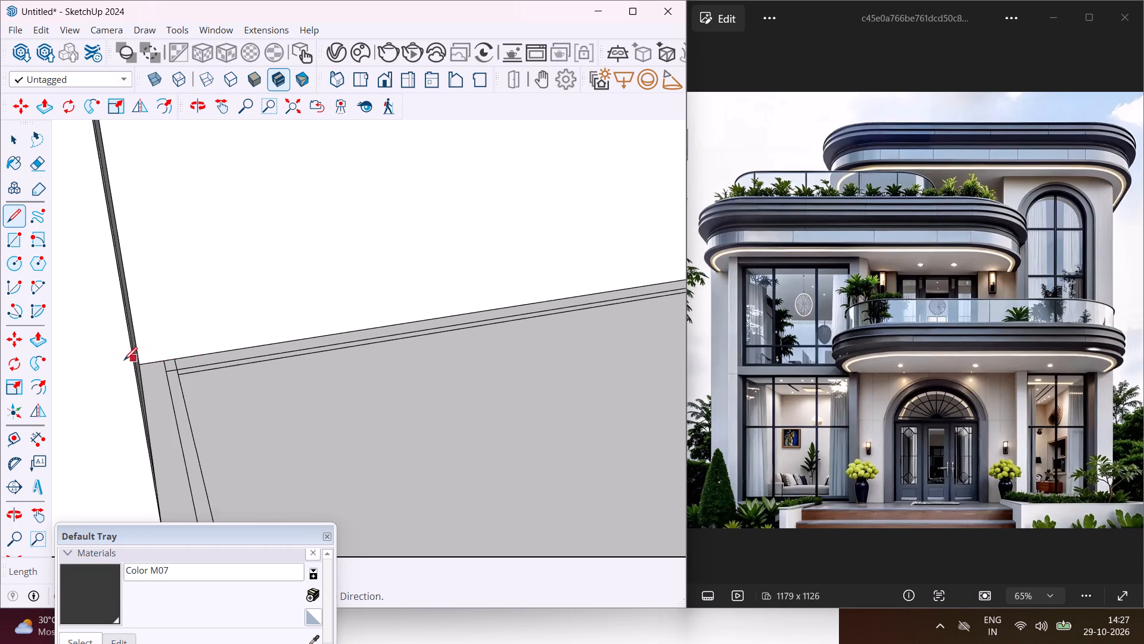
Draw two short lines extending both offset outlines to the wall edge at the balcony top's right-hand end.
scroll(114, 360, down, 19)
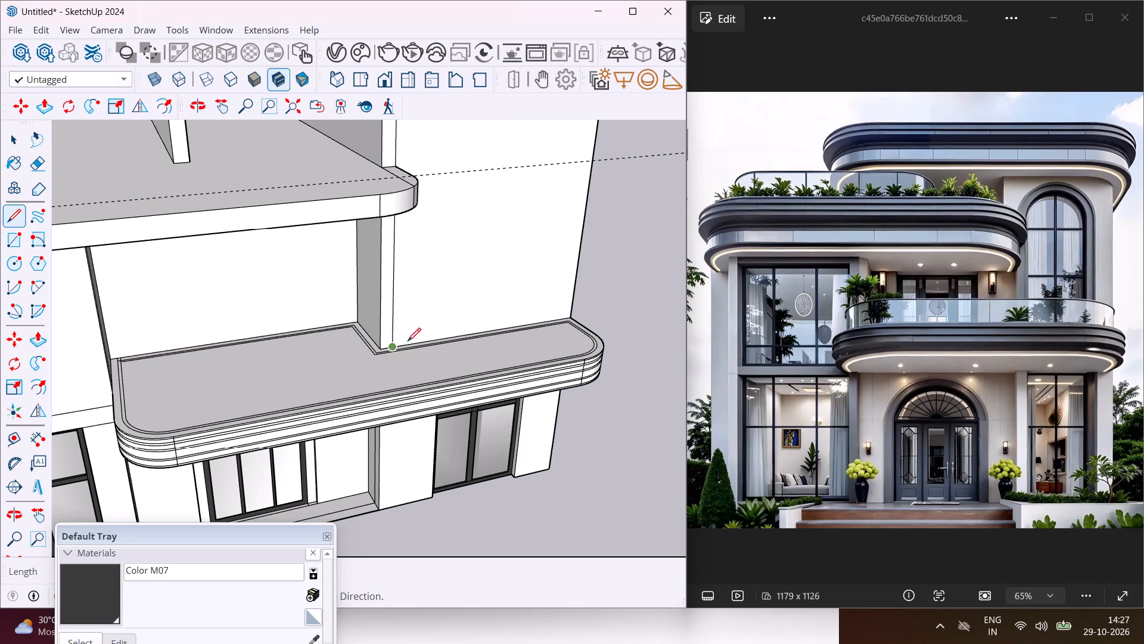
scroll(566, 317, up, 13)
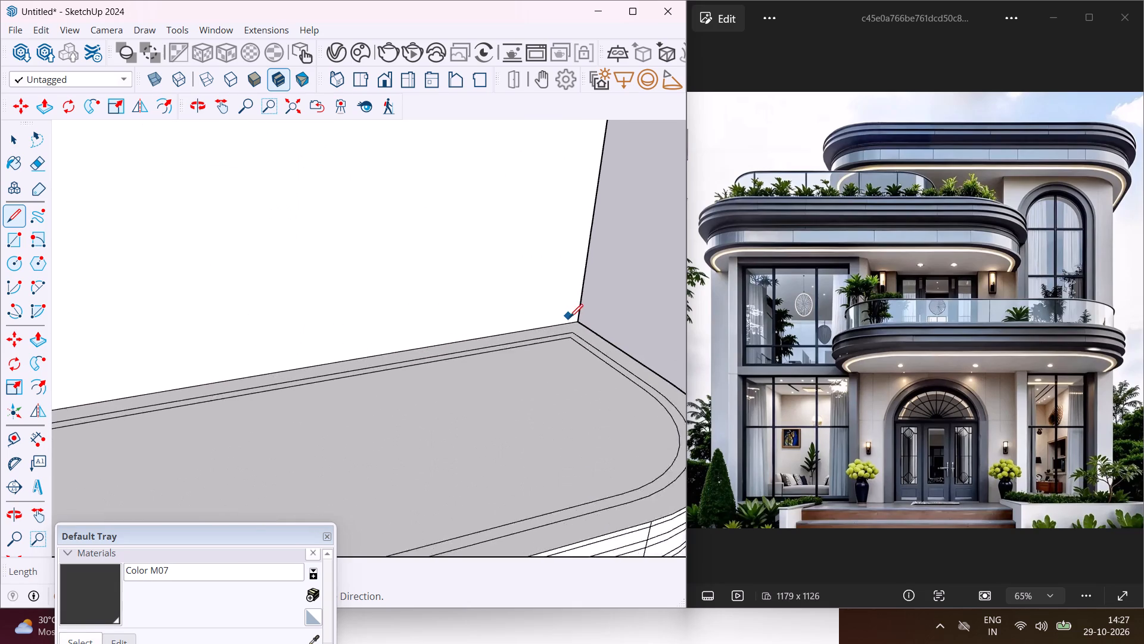
scroll(570, 317, up, 11)
click(574, 363)
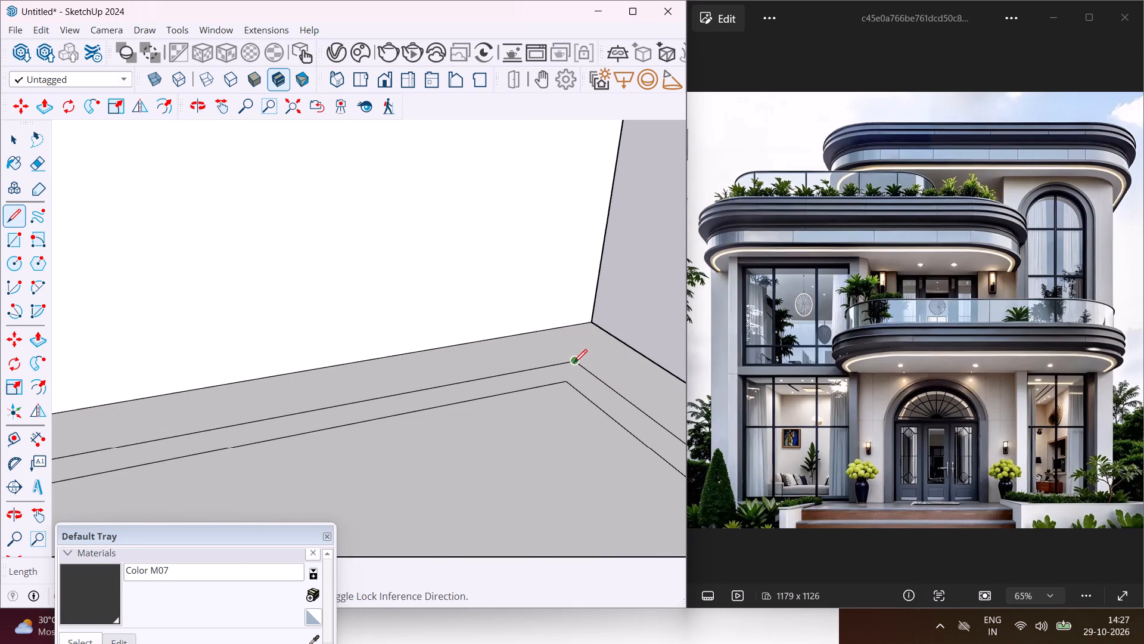
click(537, 329)
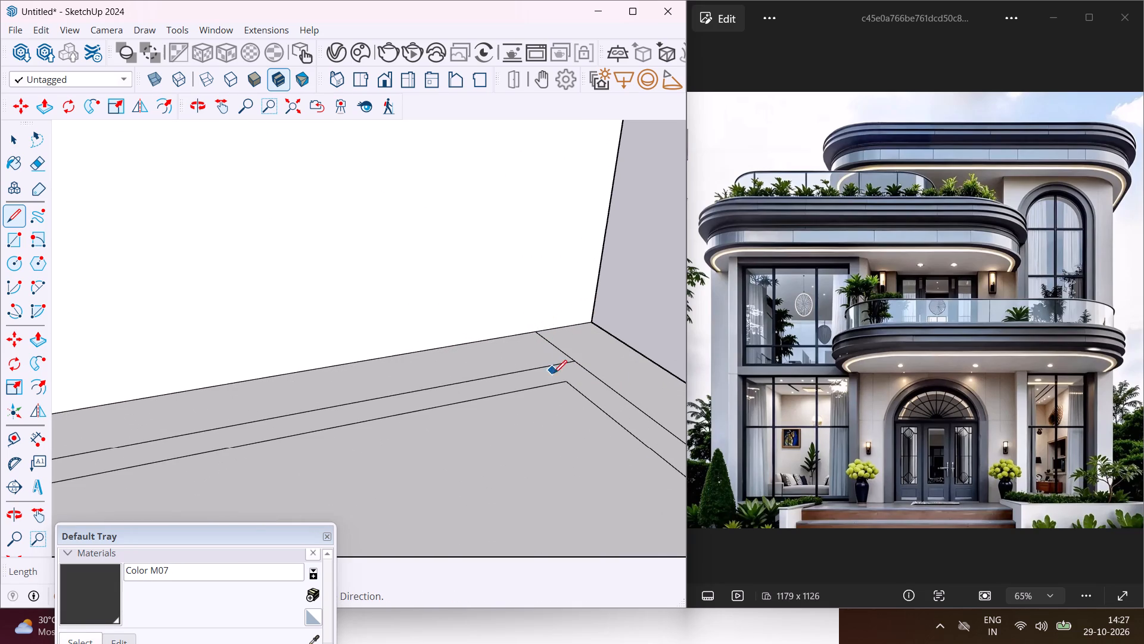
click(563, 380)
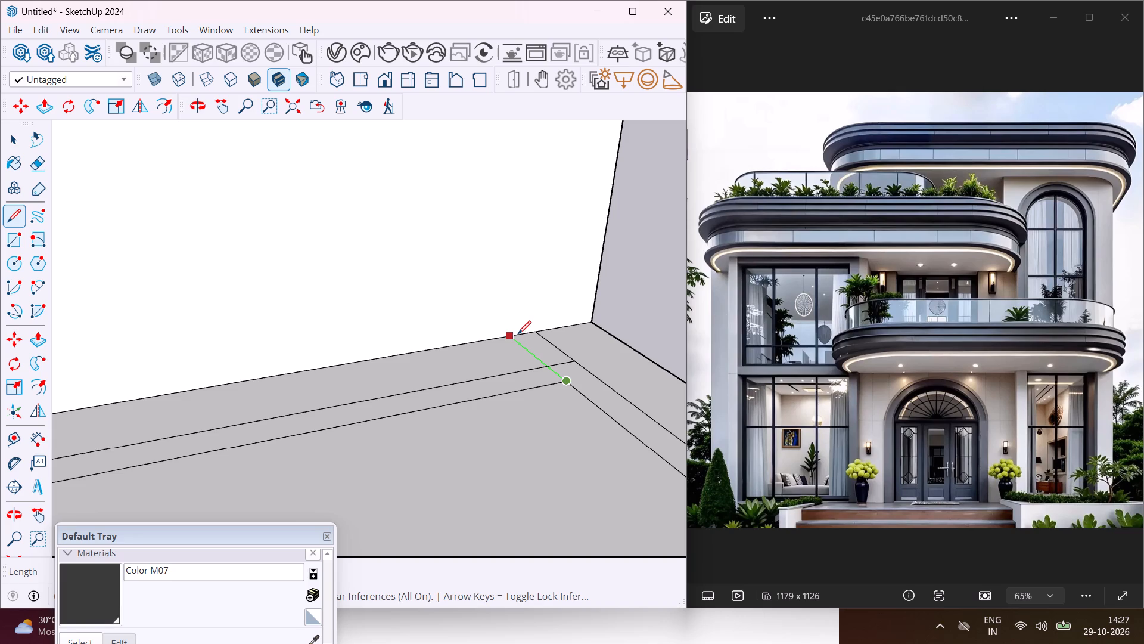
click(517, 334)
key(Escape)
key(space)
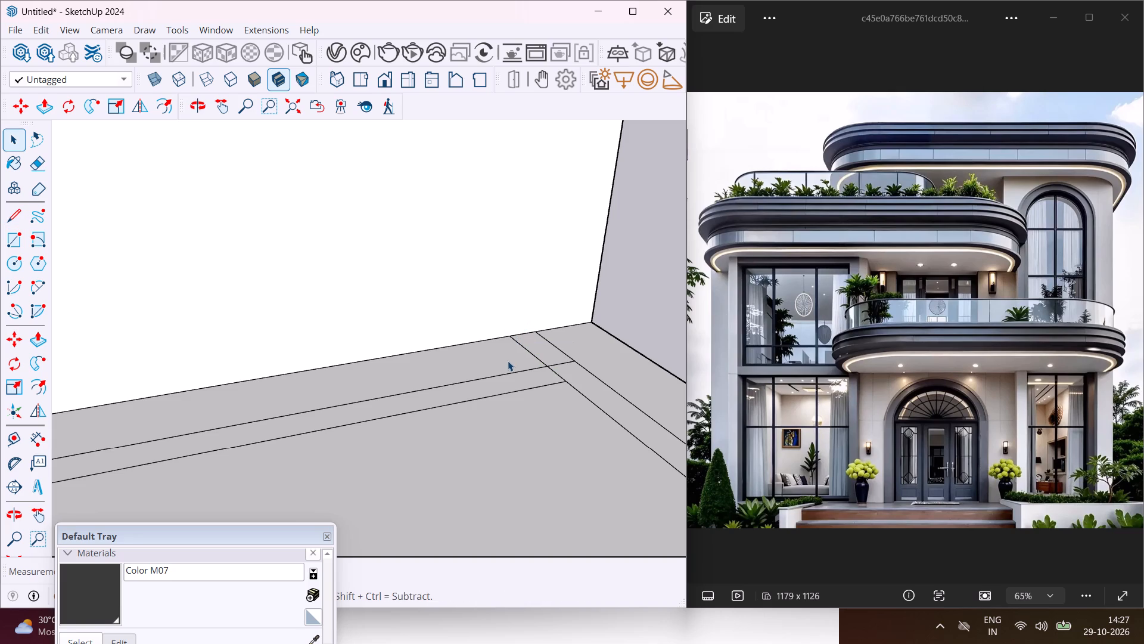
Erase both offset lines along the right-hand wall edge and the short leftover piece between the extended outlines.
key(e)
drag(492, 405, 492, 392)
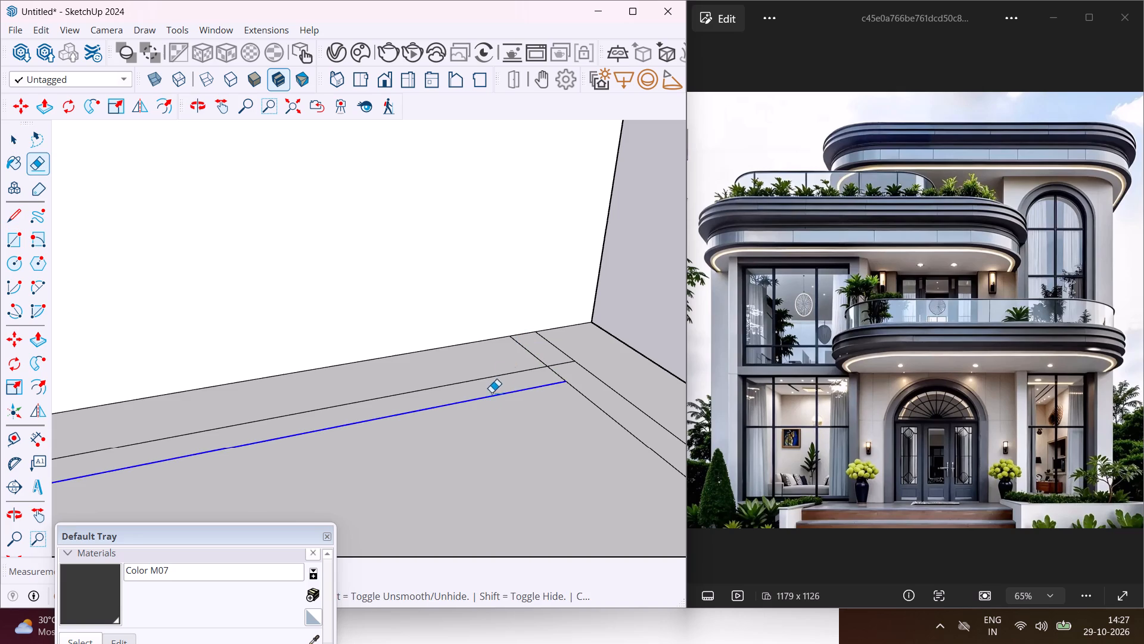
drag(492, 392, 484, 375)
scroll(558, 363, up, 2)
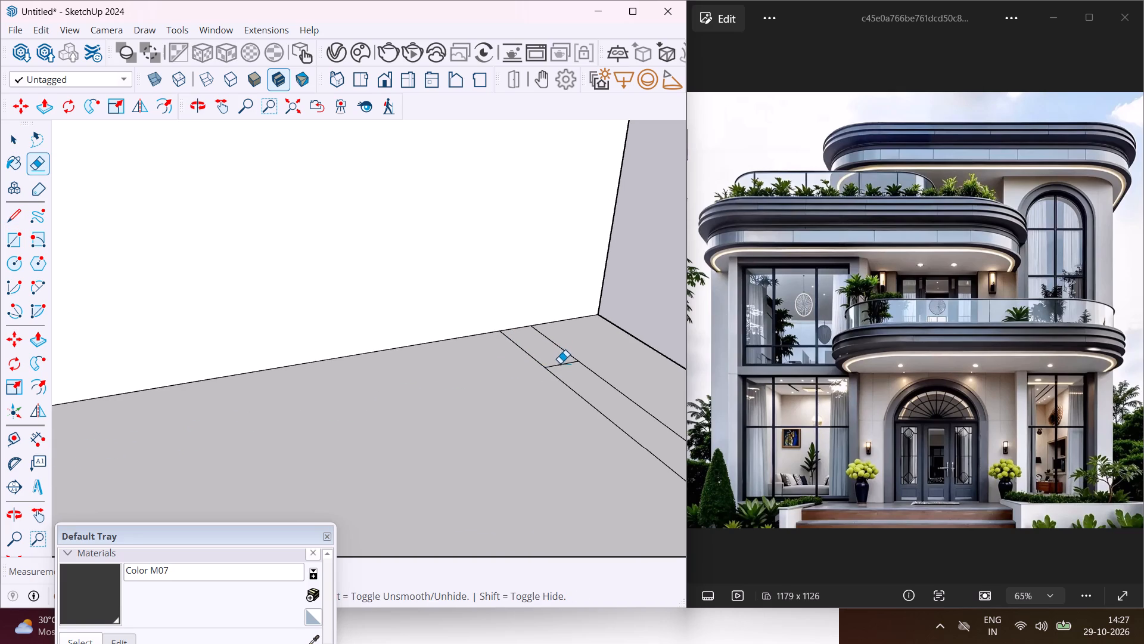
click(560, 367)
scroll(558, 360, down, 6)
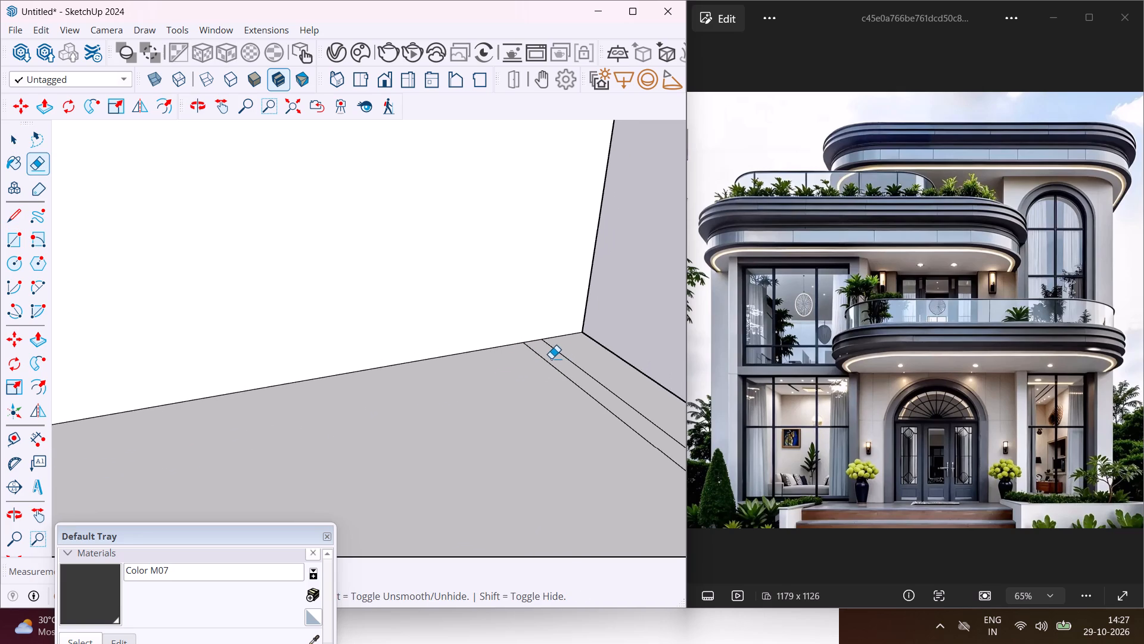
Erase the remaining offset outline pieces along the recessed wall and around the wall corner on the balcony top.
scroll(551, 358, down, 20)
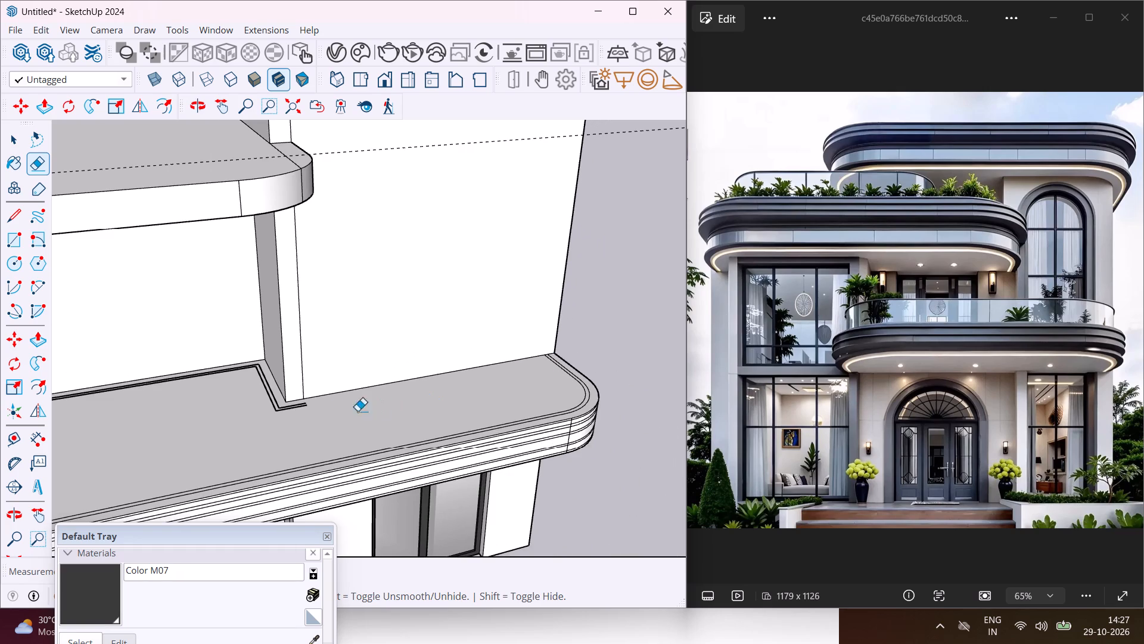
scroll(214, 373, up, 10)
drag(213, 367, 223, 390)
drag(360, 386, 349, 420)
drag(454, 485, 459, 507)
Erase the short leftover line crossing the railing strip near the wall at the balcony top's left-hand end.
scroll(481, 484, down, 17)
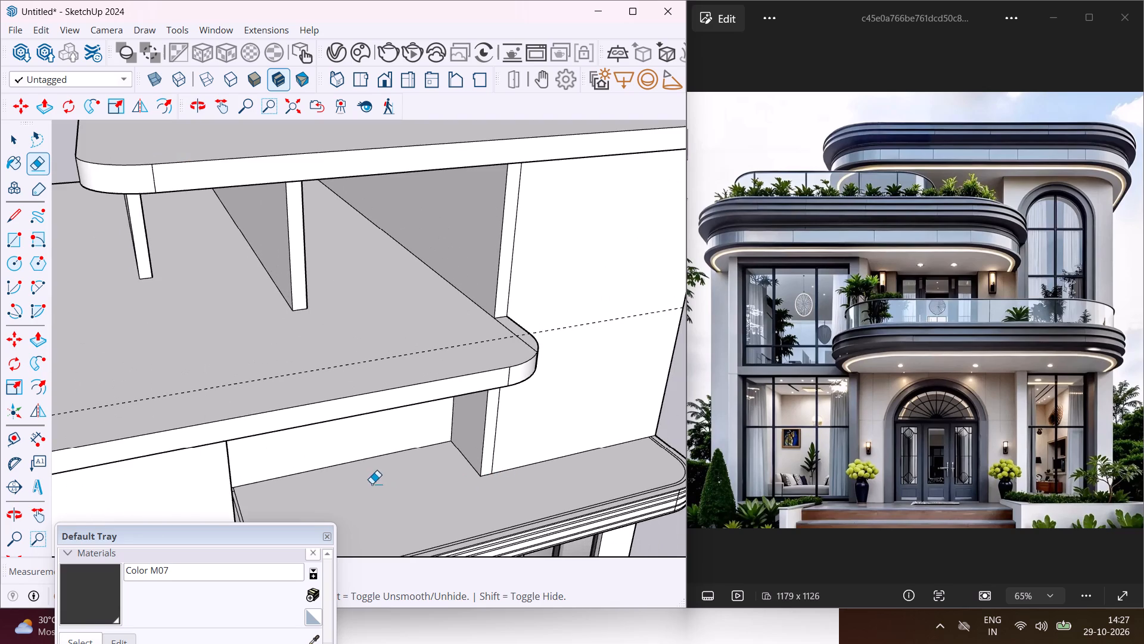
scroll(237, 487, up, 14)
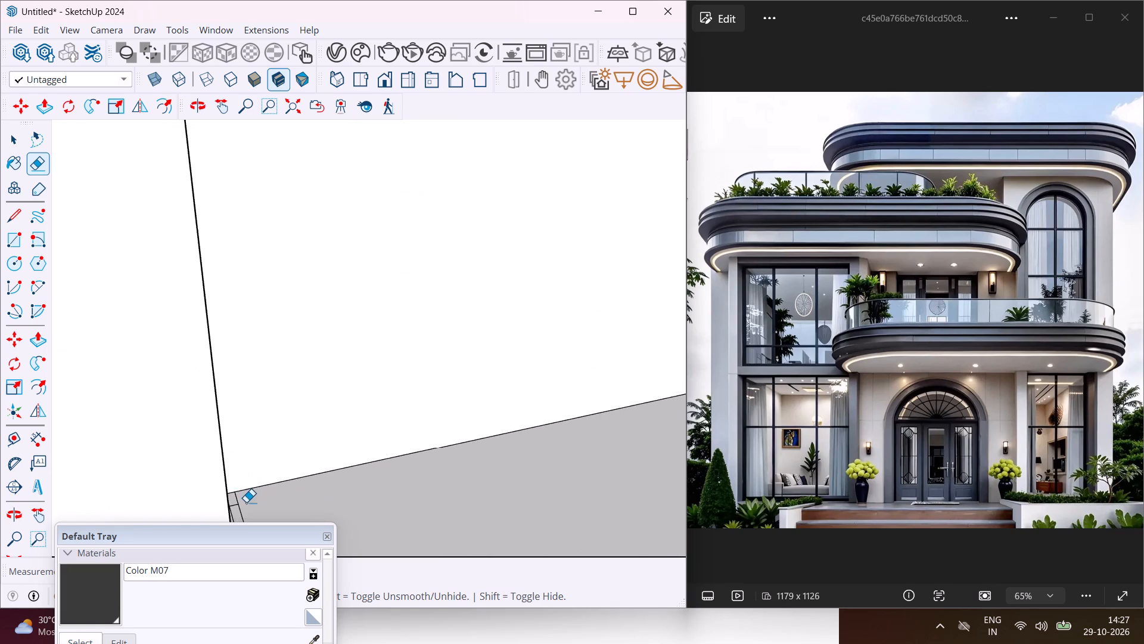
middle_drag(246, 502, 213, 498)
scroll(213, 497, up, 9)
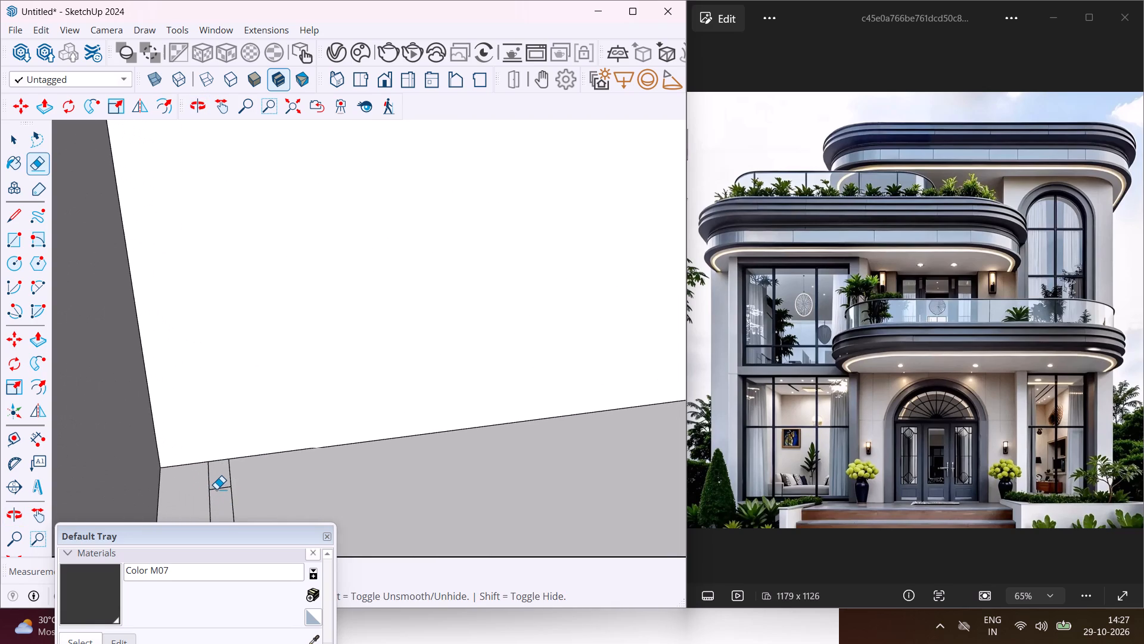
click(216, 489)
key(Escape)
key(space)
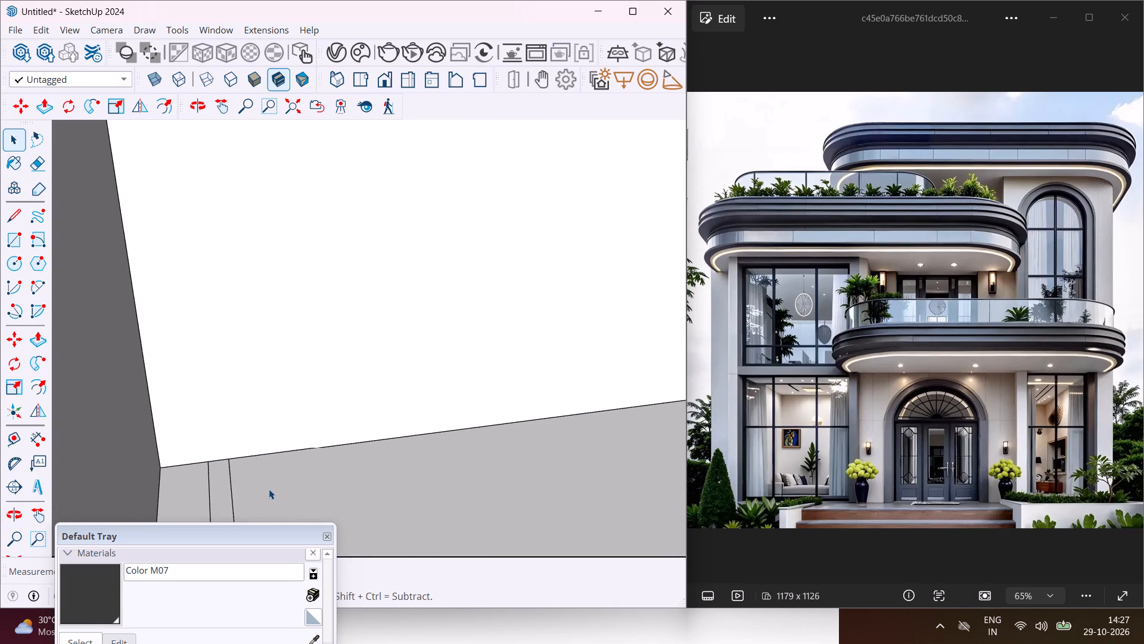
Push/Pull the narrow perimeter strip on the balcony's top up 3' to form the railing.
scroll(267, 487, down, 12)
scroll(214, 448, down, 7)
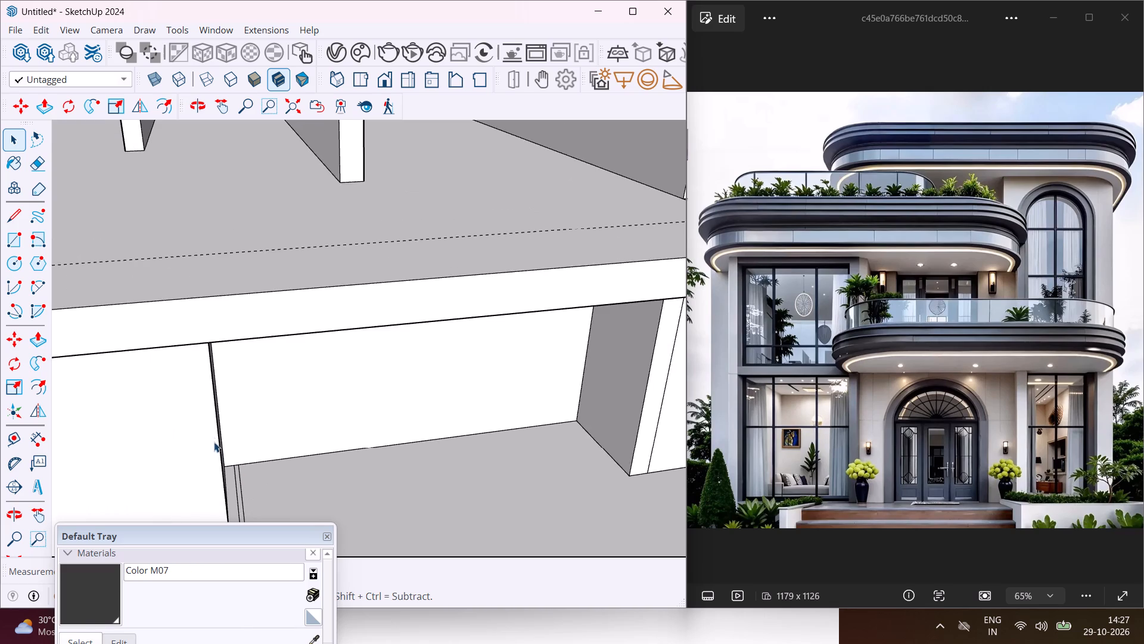
scroll(217, 425, down, 11)
scroll(230, 476, up, 5)
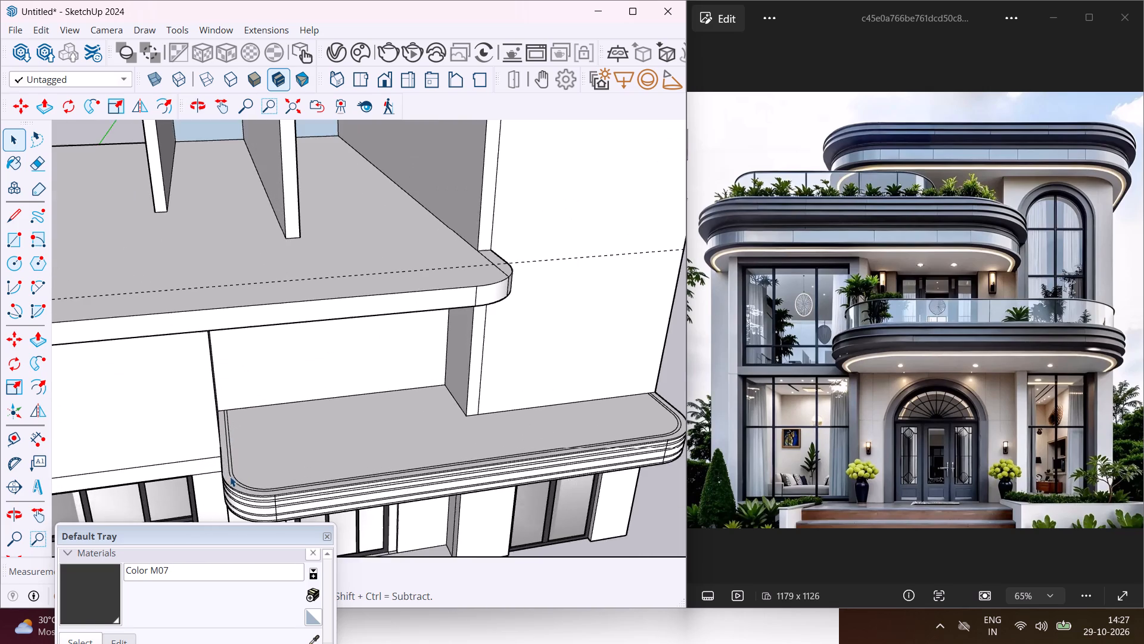
scroll(230, 476, up, 19)
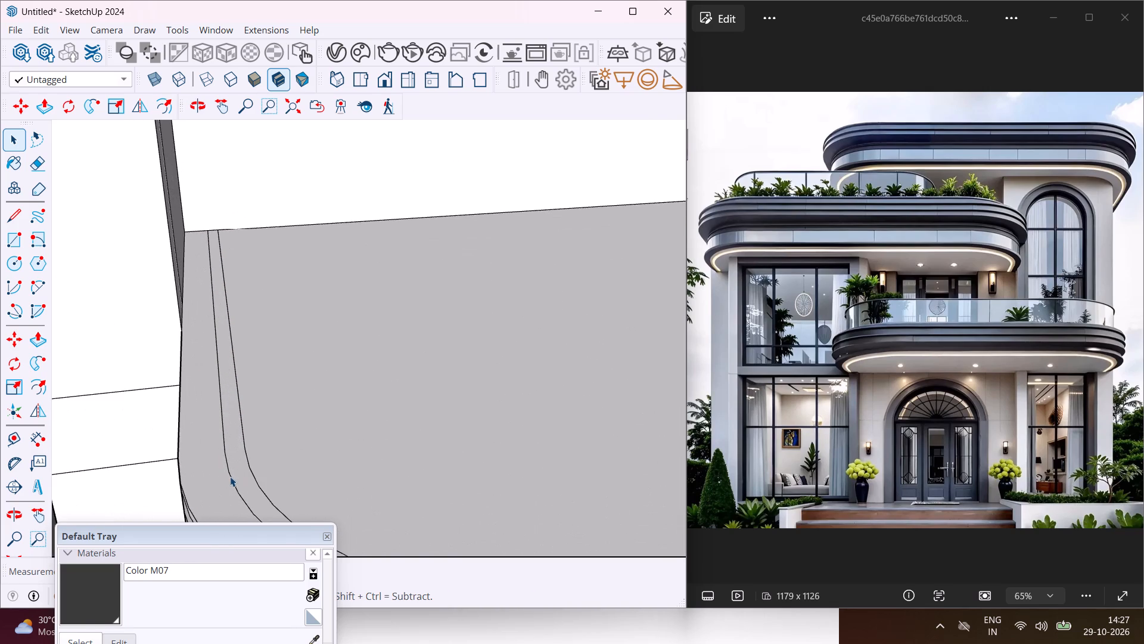
click(234, 469)
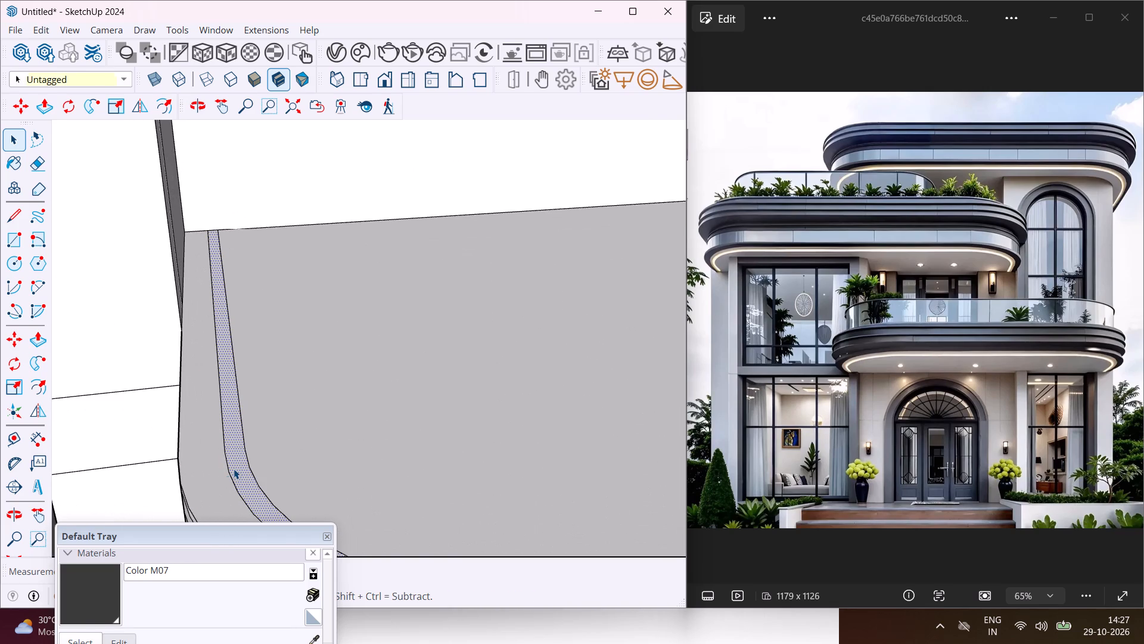
key(p)
click(234, 469)
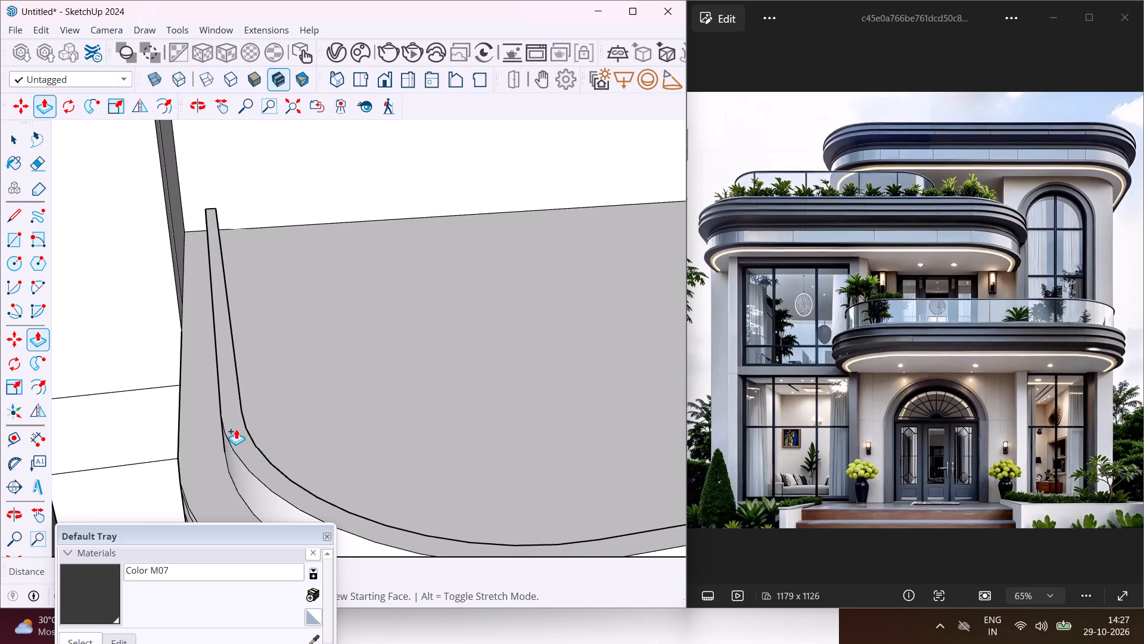
text(3')
key(Return)
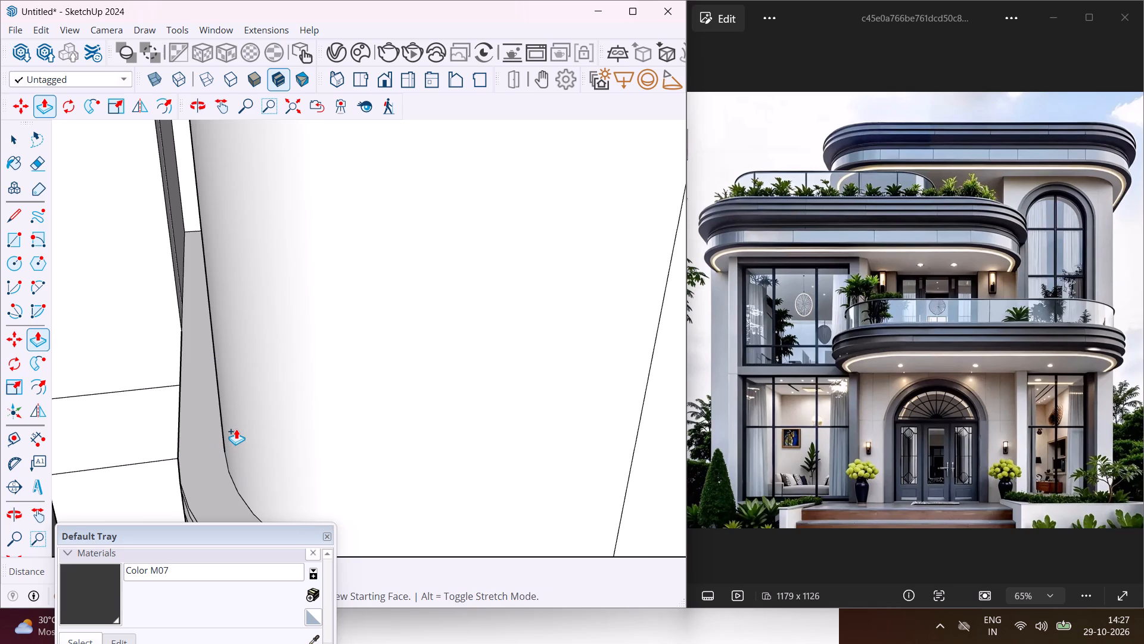
scroll(236, 429, down, 7)
scroll(178, 417, down, 6)
middle_drag(285, 324, 281, 369)
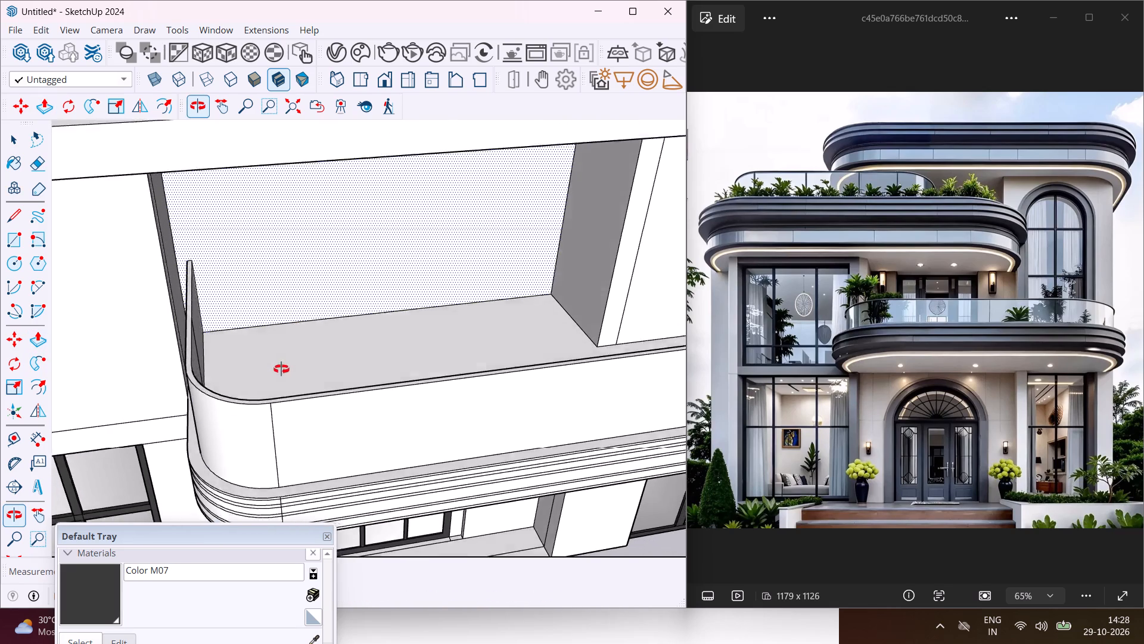
middle_drag(281, 369, 351, 405)
scroll(253, 393, down, 6)
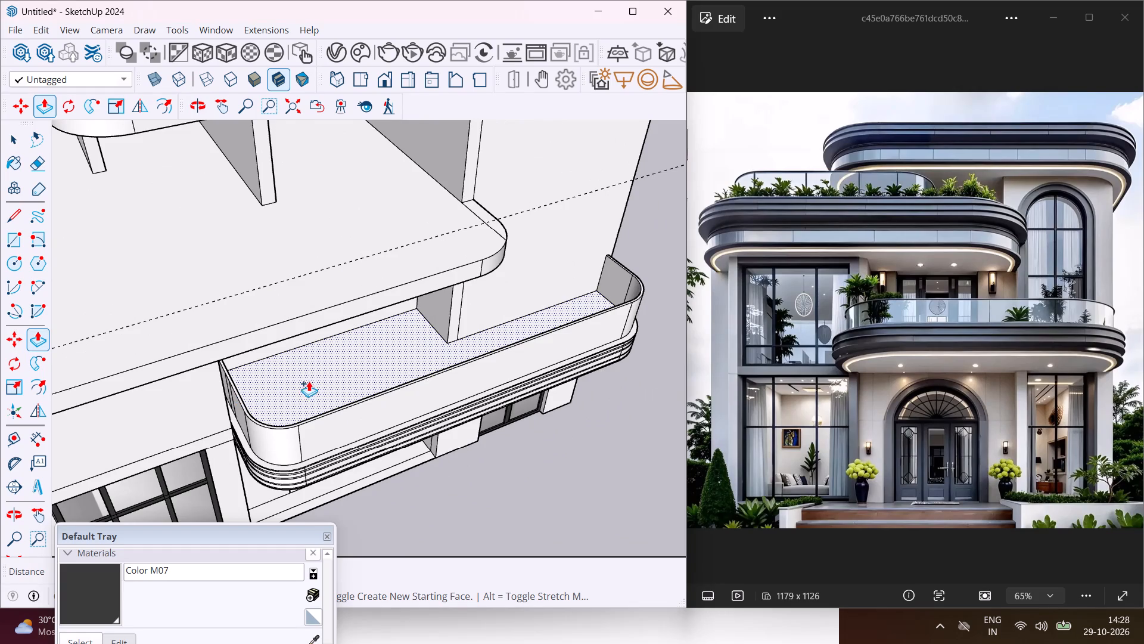
scroll(306, 376, down, 7)
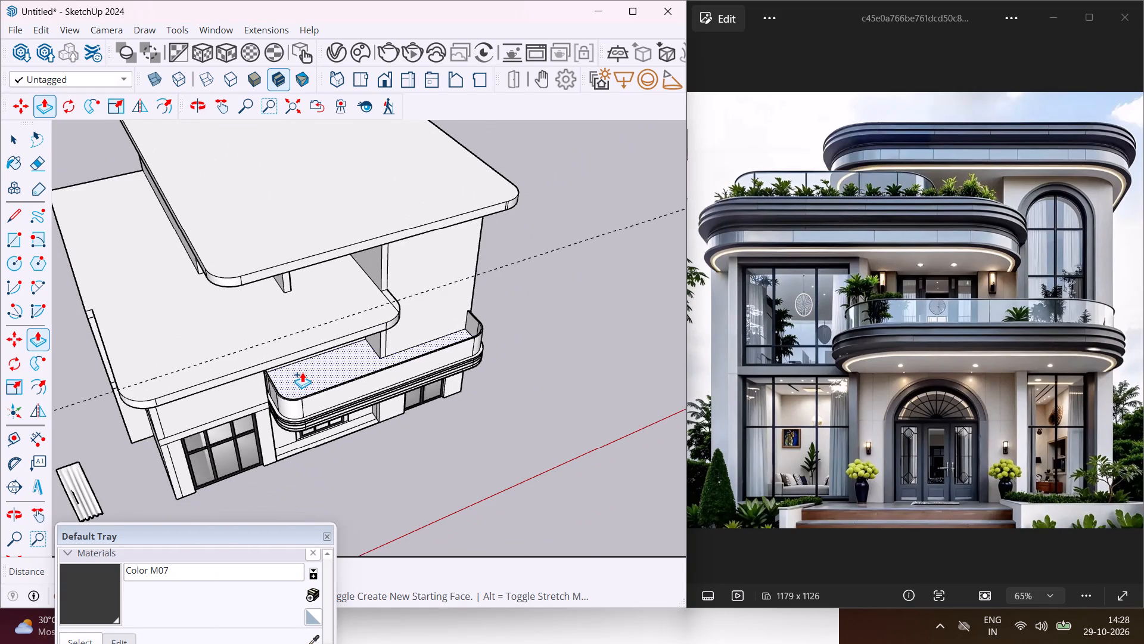
key(Escape)
key(space)
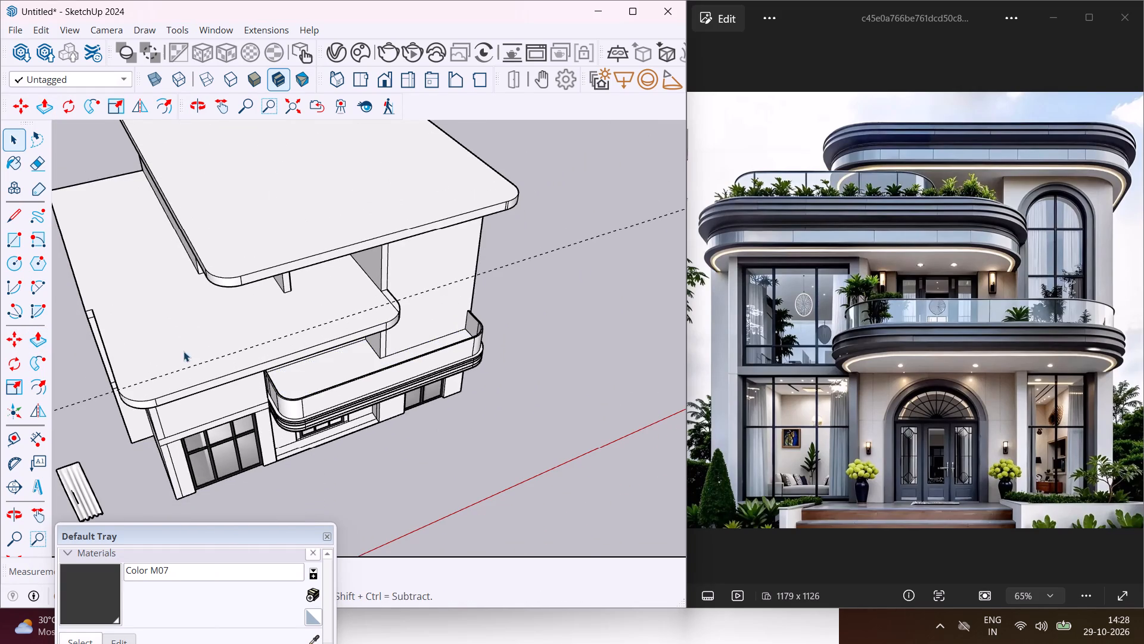
Delete all guides from the model.
scroll(122, 388, up, 4)
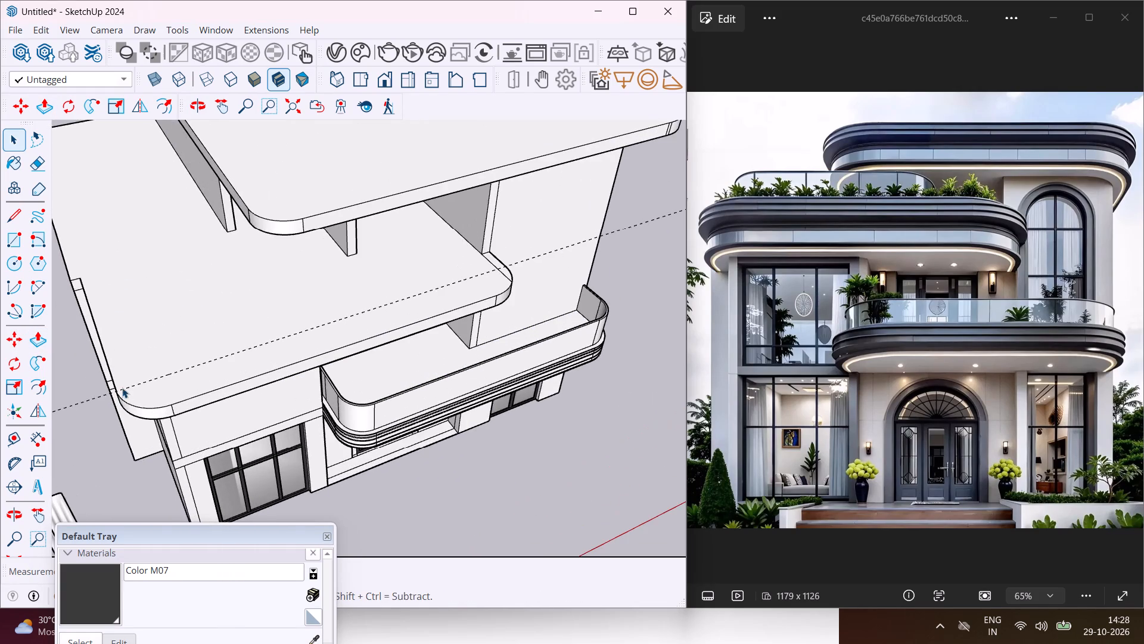
middle_drag(122, 388, 250, 321)
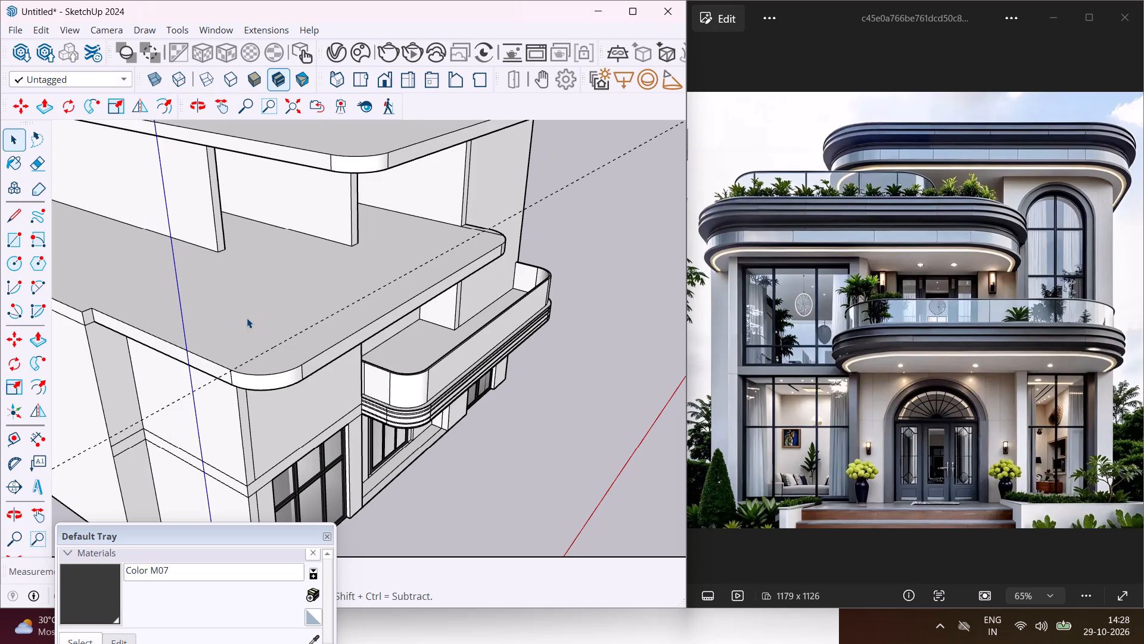
scroll(272, 354, up, 4)
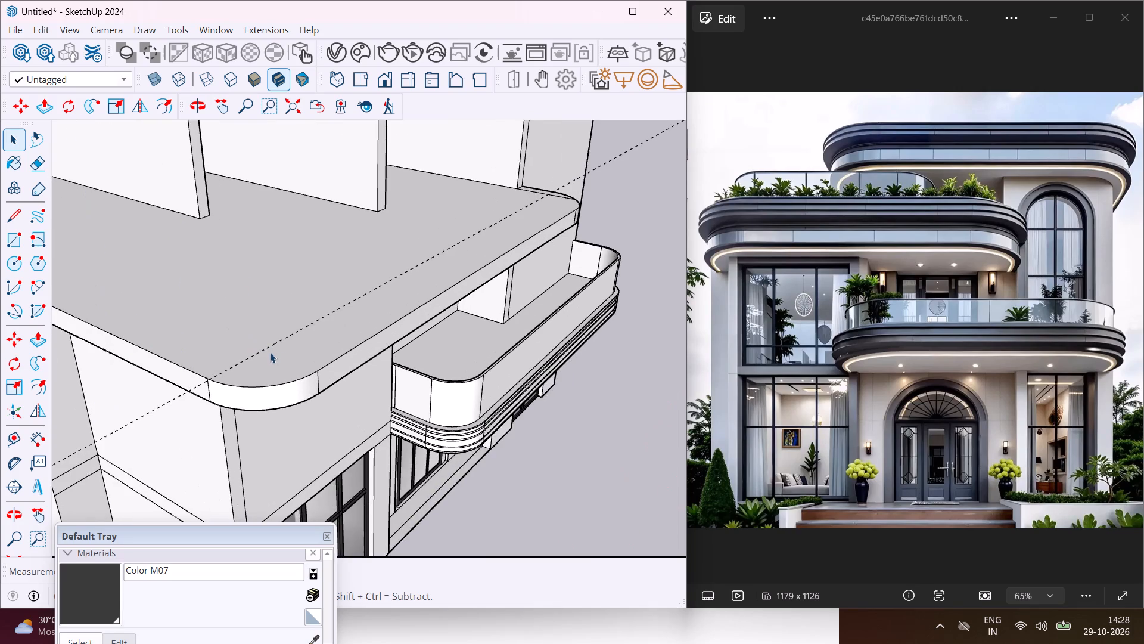
scroll(270, 352, down, 7)
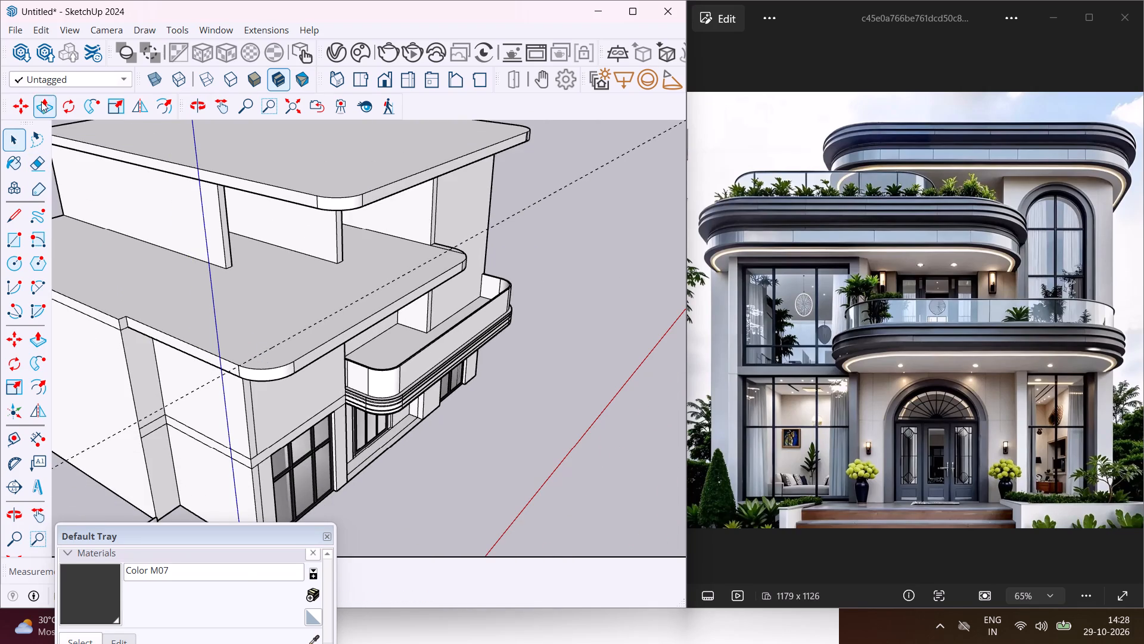
click(42, 29)
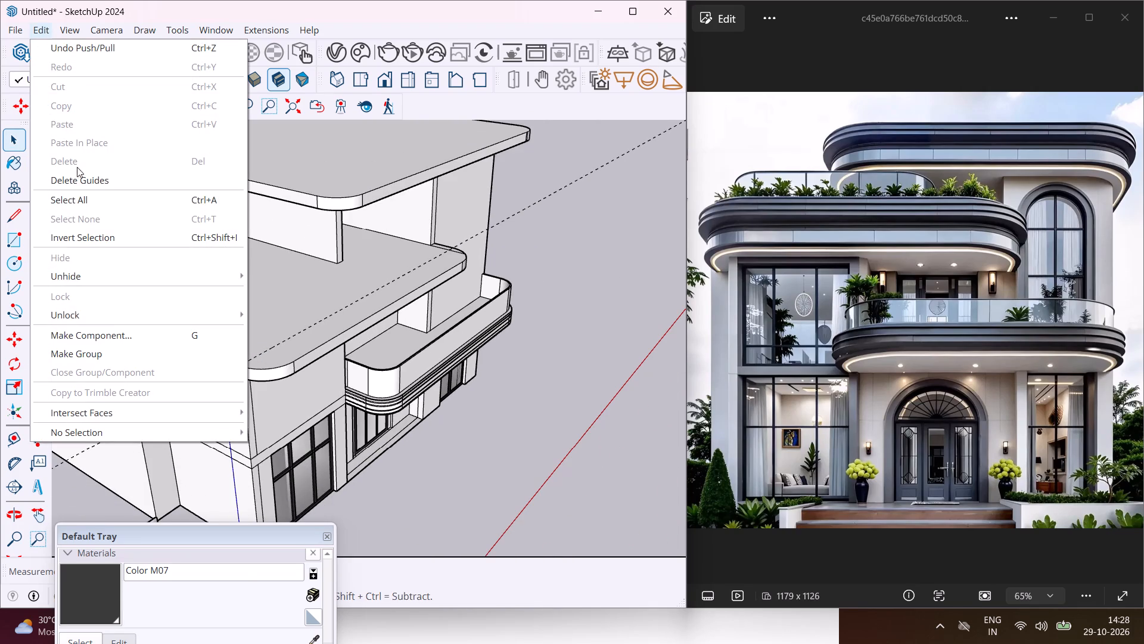
click(79, 177)
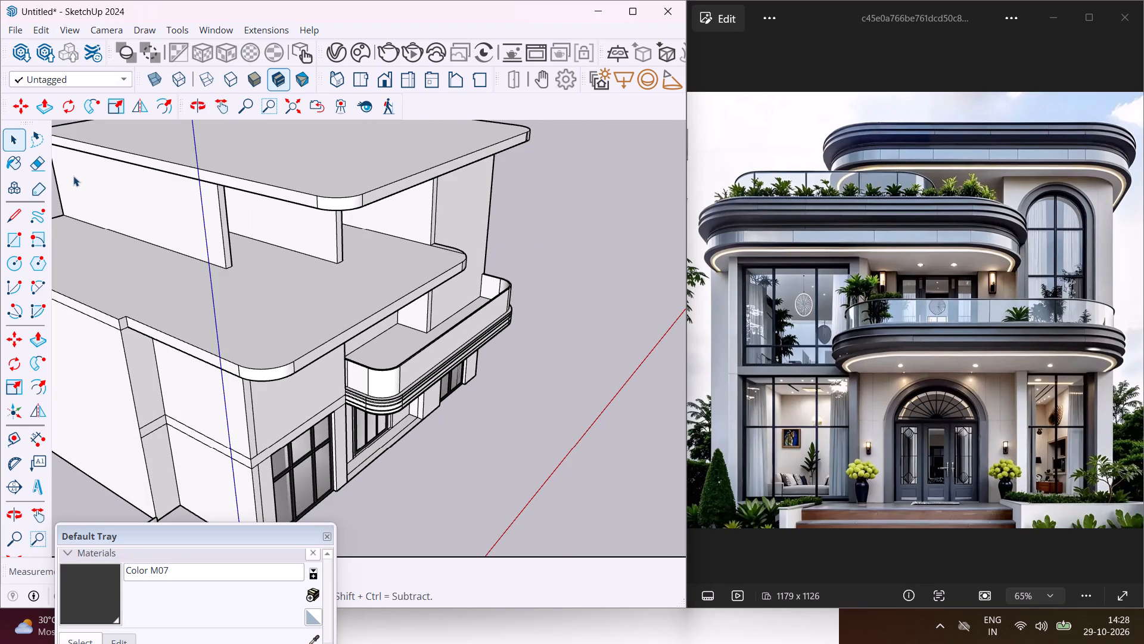
Erase the stray edge across the top of the slab above the balcony, at its rounded corner beside the wall.
scroll(228, 326, up, 1)
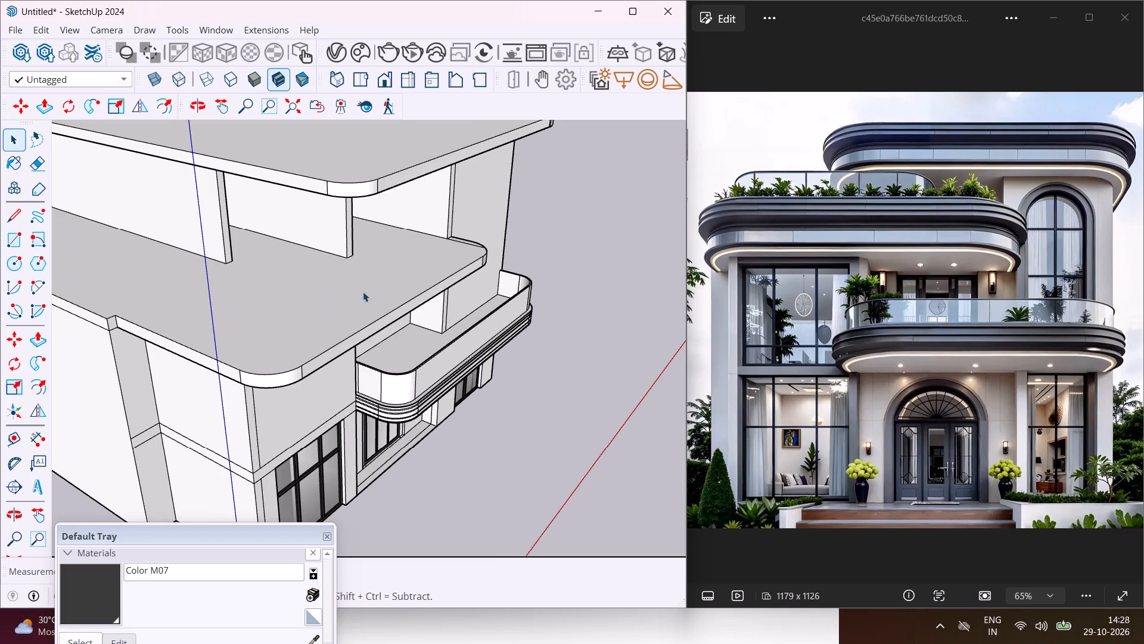
scroll(471, 235, up, 3)
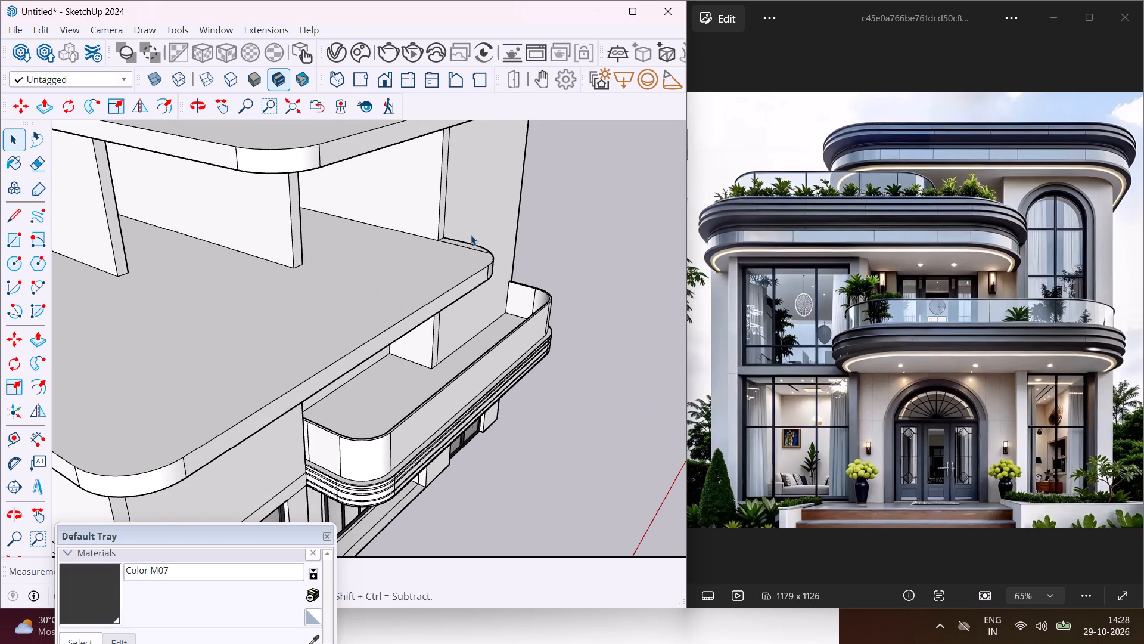
key(e)
scroll(472, 240, up, 5)
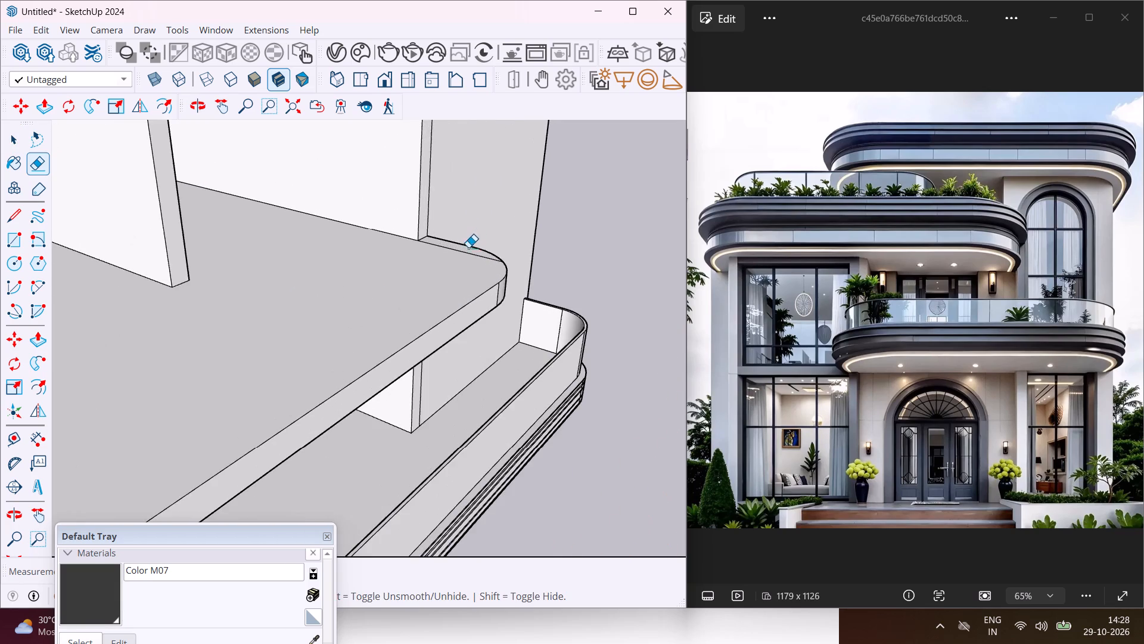
scroll(465, 252, up, 4)
drag(451, 249, 447, 264)
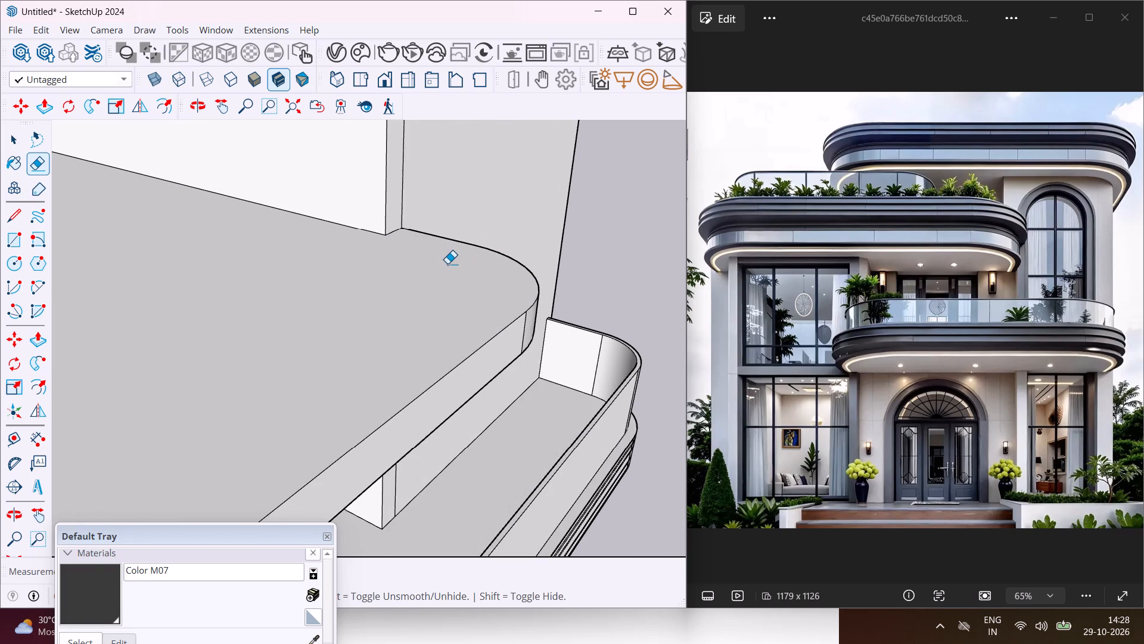
key(Escape)
key(space)
Copy the top face of the slab above the balcony straight down, placing its outline just above the slab's lower edge.
scroll(456, 274, down, 7)
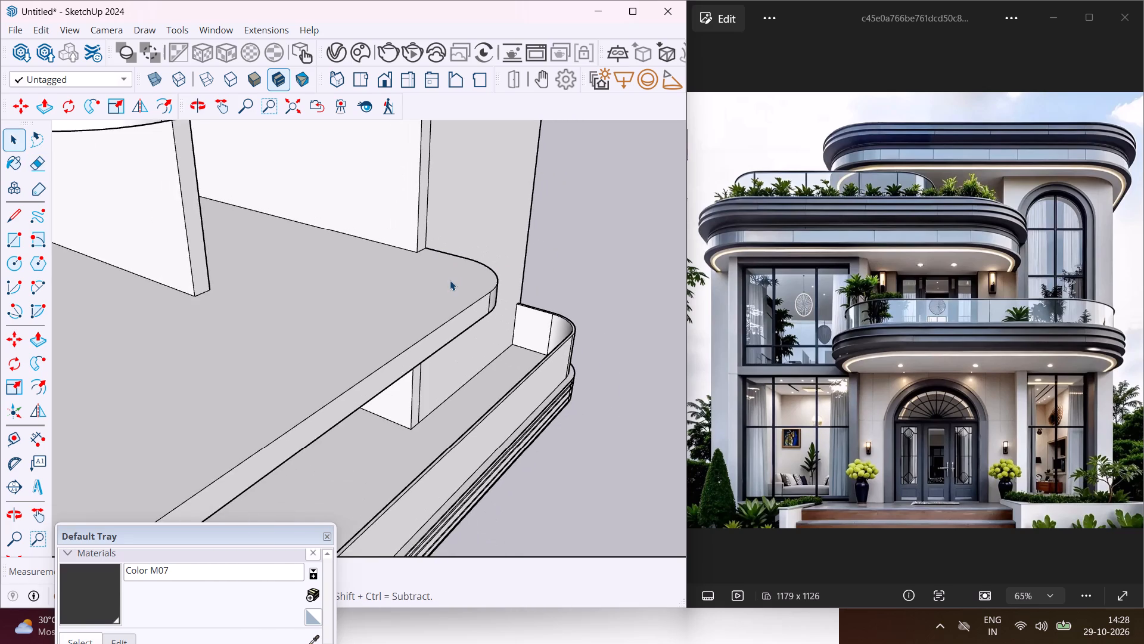
scroll(449, 281, down, 11)
scroll(320, 372, up, 4)
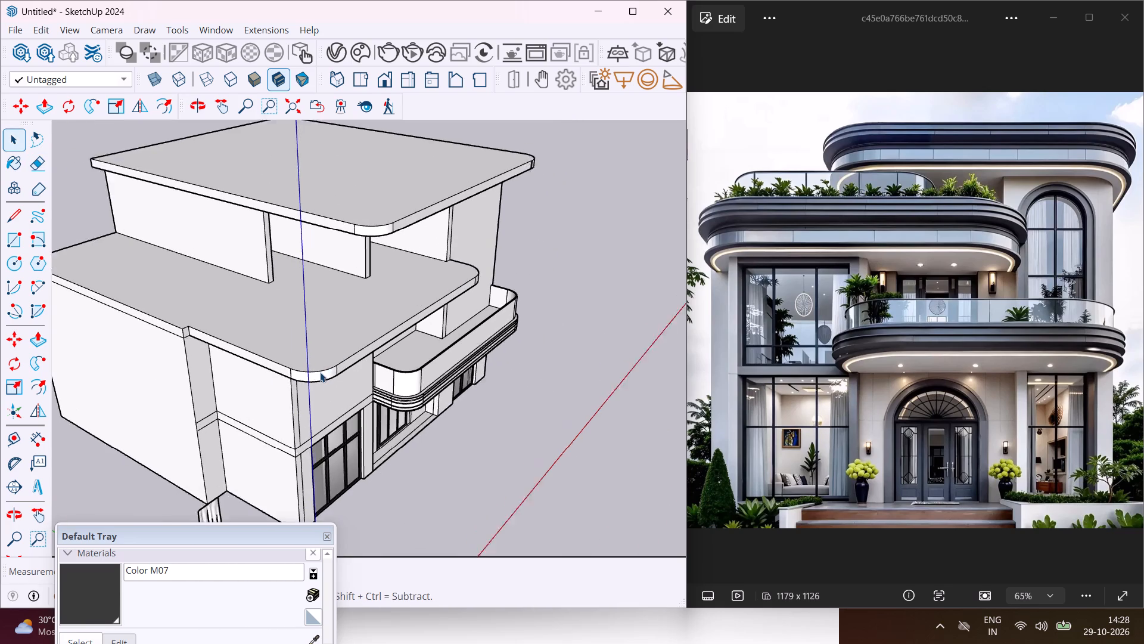
scroll(313, 363, up, 4)
click(313, 363)
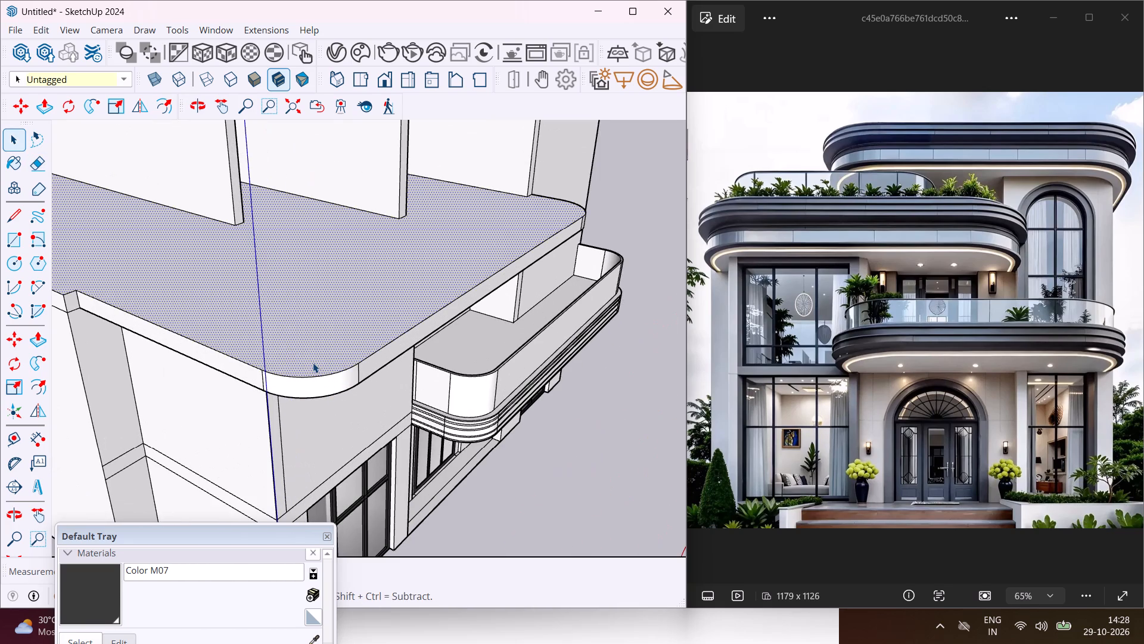
key(m)
click(327, 375)
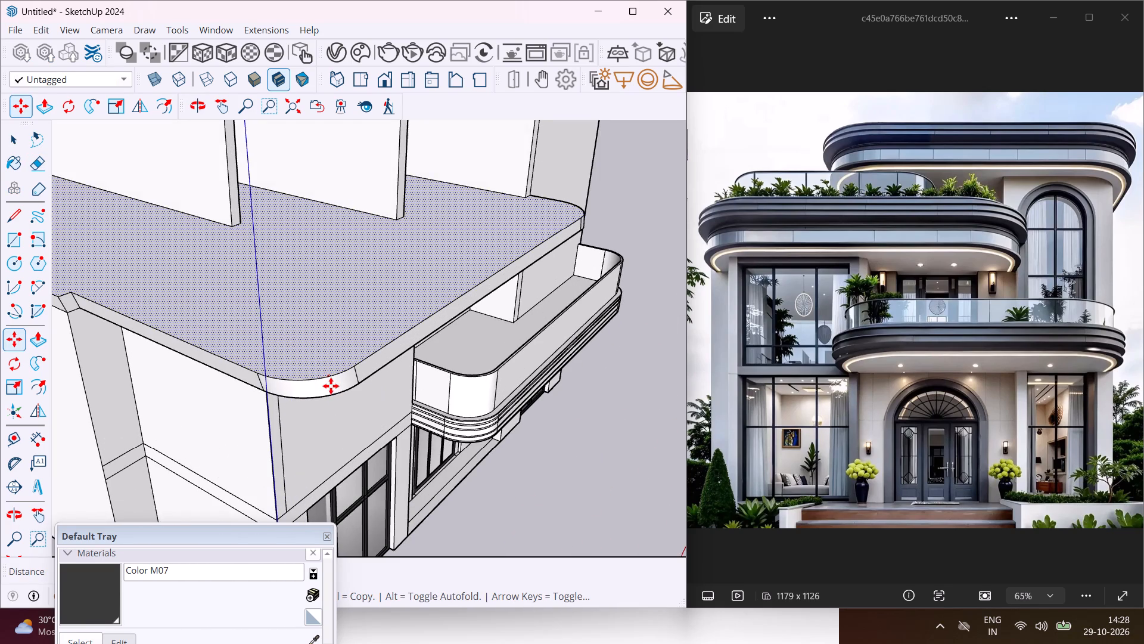
scroll(331, 386, up, 9)
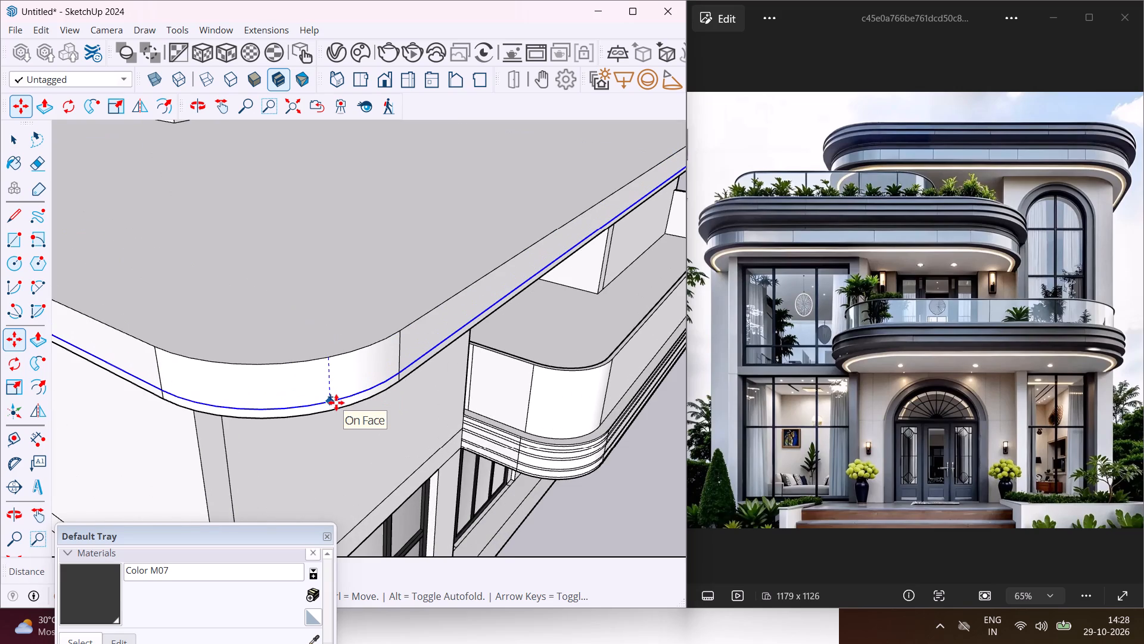
click(336, 402)
key(Escape)
key(space)
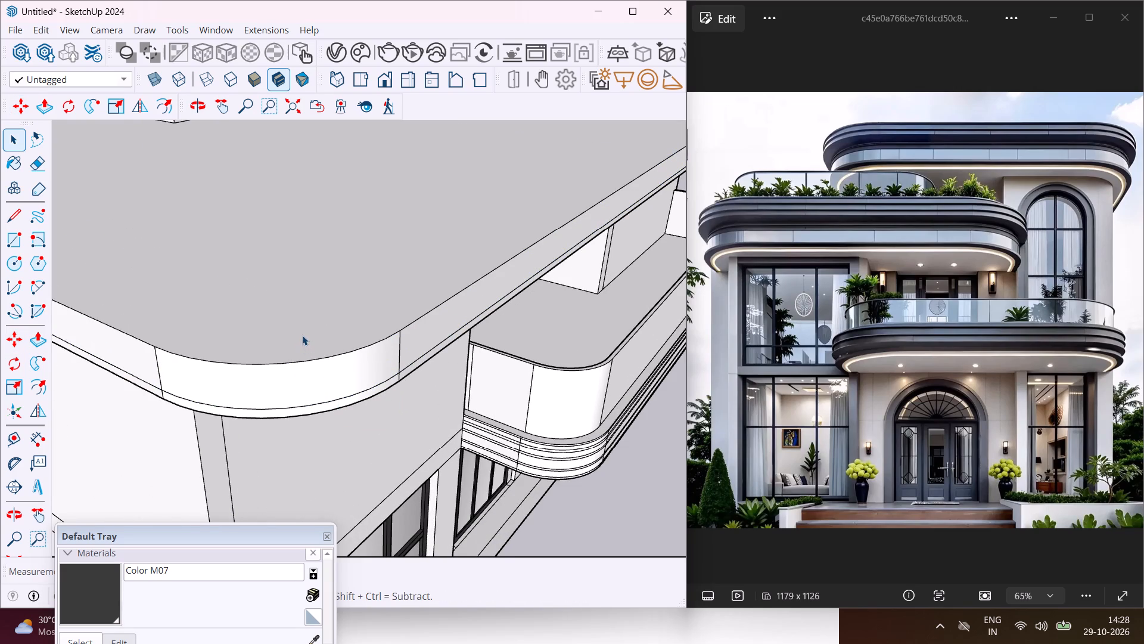
Push/Pull the top face of the slab above the balcony slightly upward to thicken it.
scroll(302, 333, up, 4)
click(302, 333)
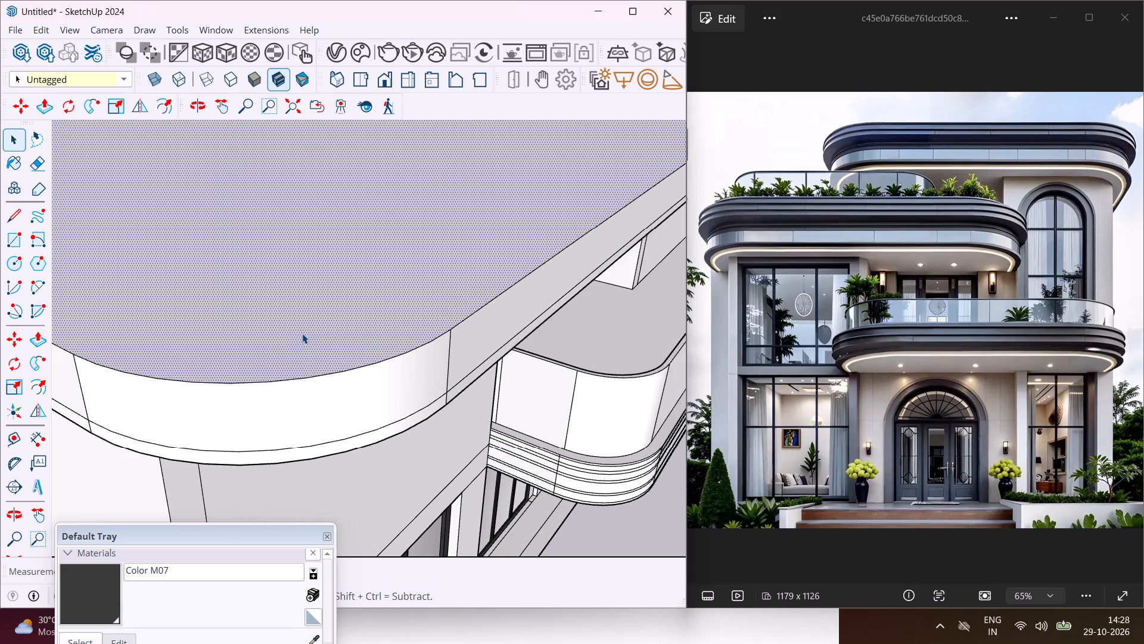
key(p)
click(302, 333)
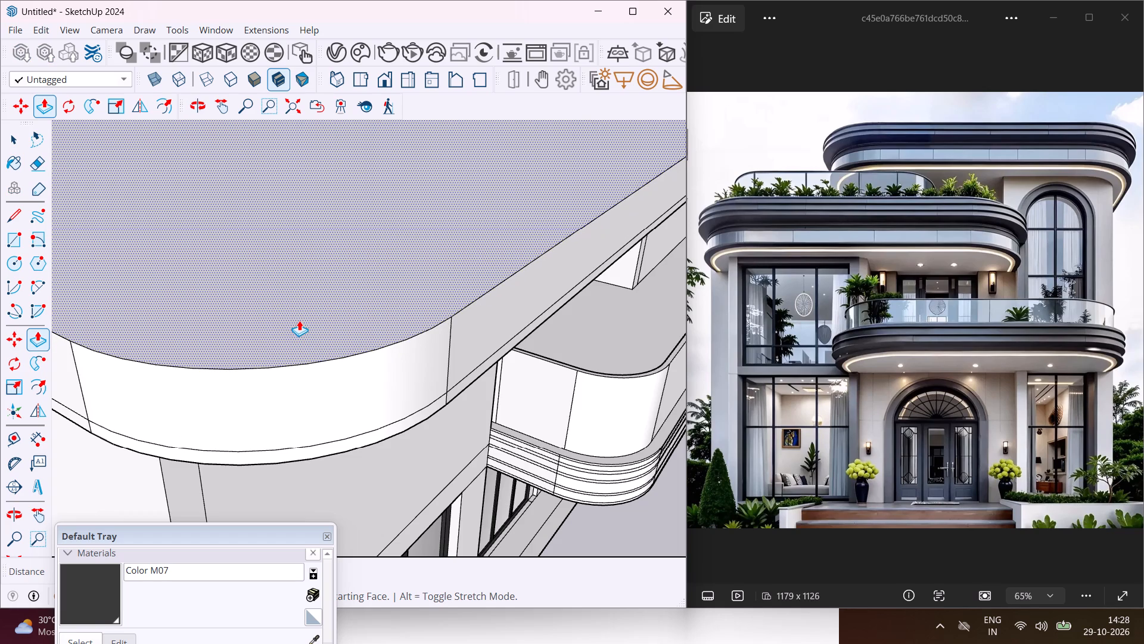
click(299, 320)
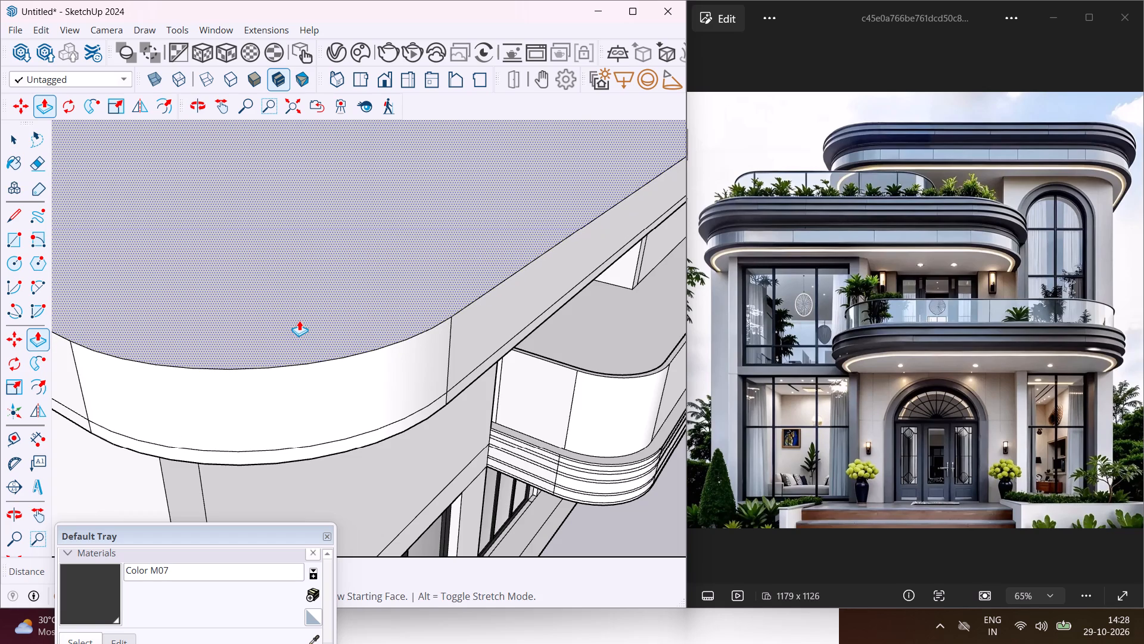
key(Escape)
key(space)
scroll(299, 320, down, 7)
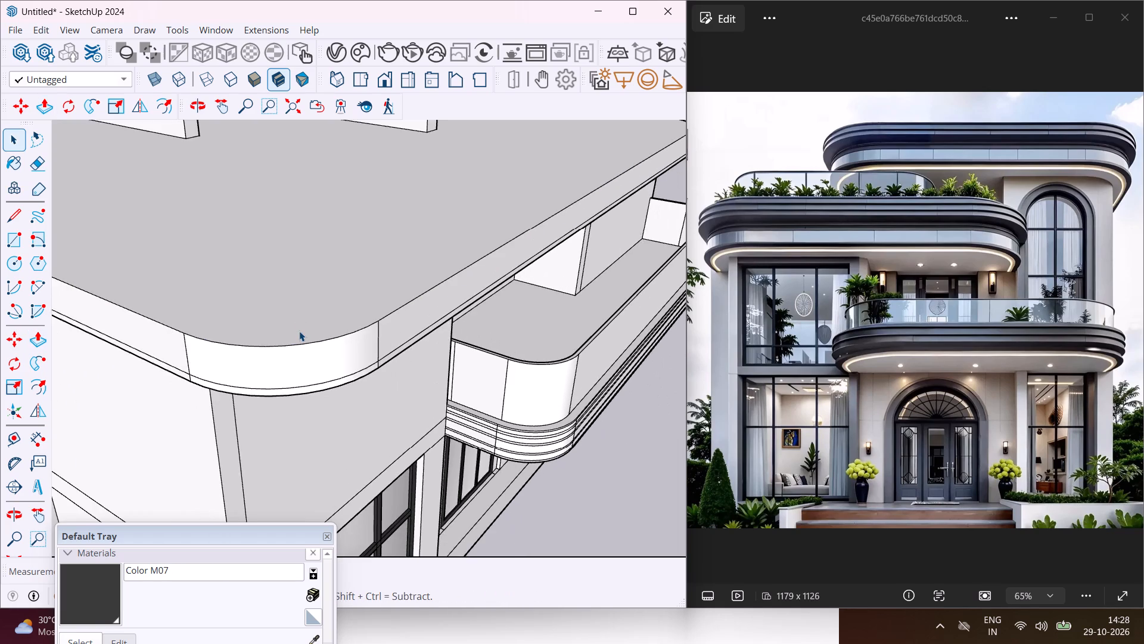
Offset the outline of the balcony ledge's top face slightly outward, adding a thin strip along its outer edge.
scroll(299, 331, down, 5)
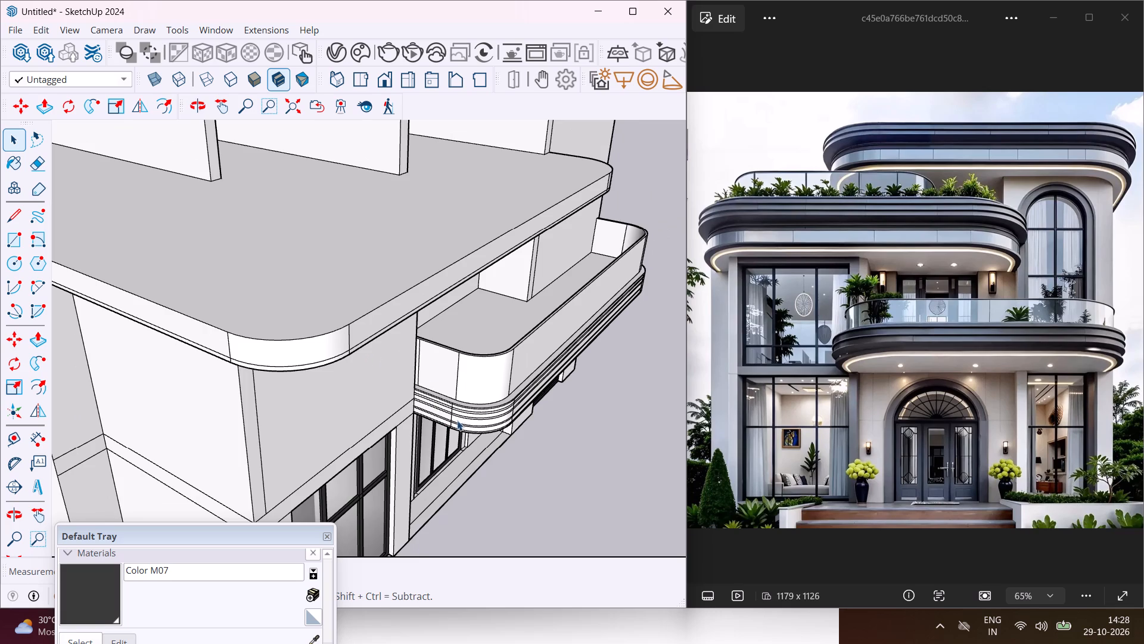
scroll(526, 387, up, 16)
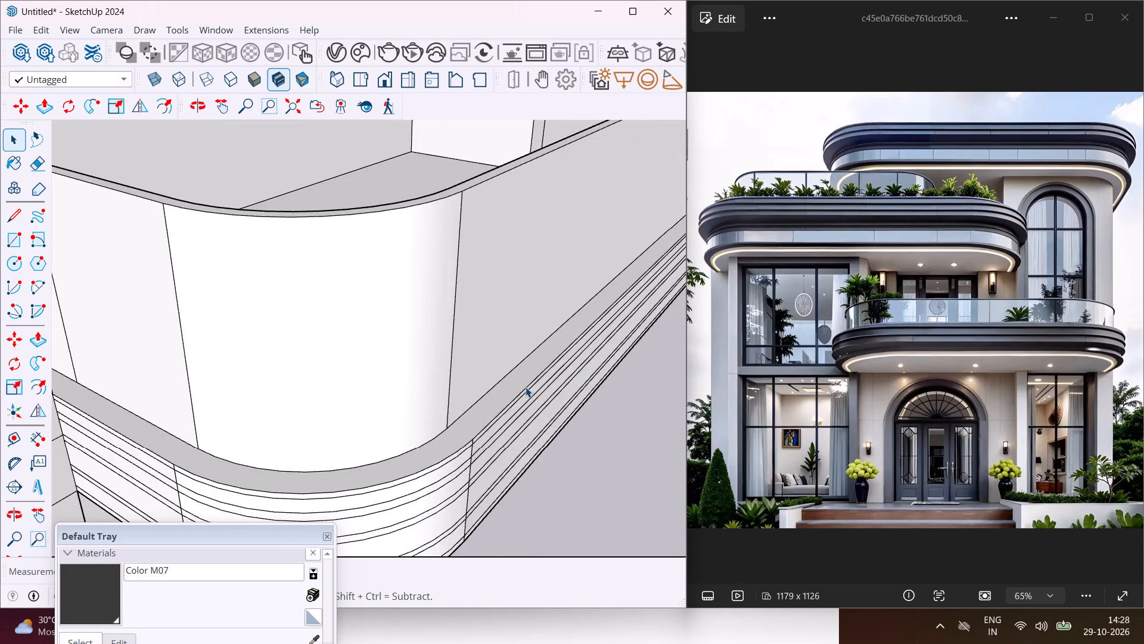
scroll(526, 387, up, 3)
click(518, 382)
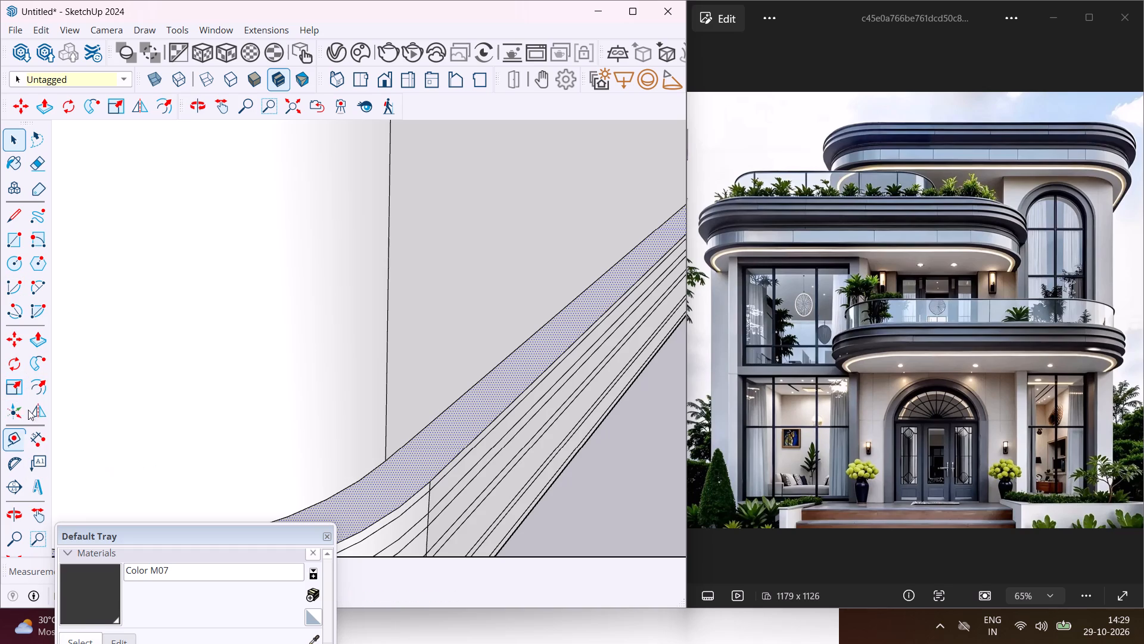
click(29, 379)
scroll(461, 463, up, 7)
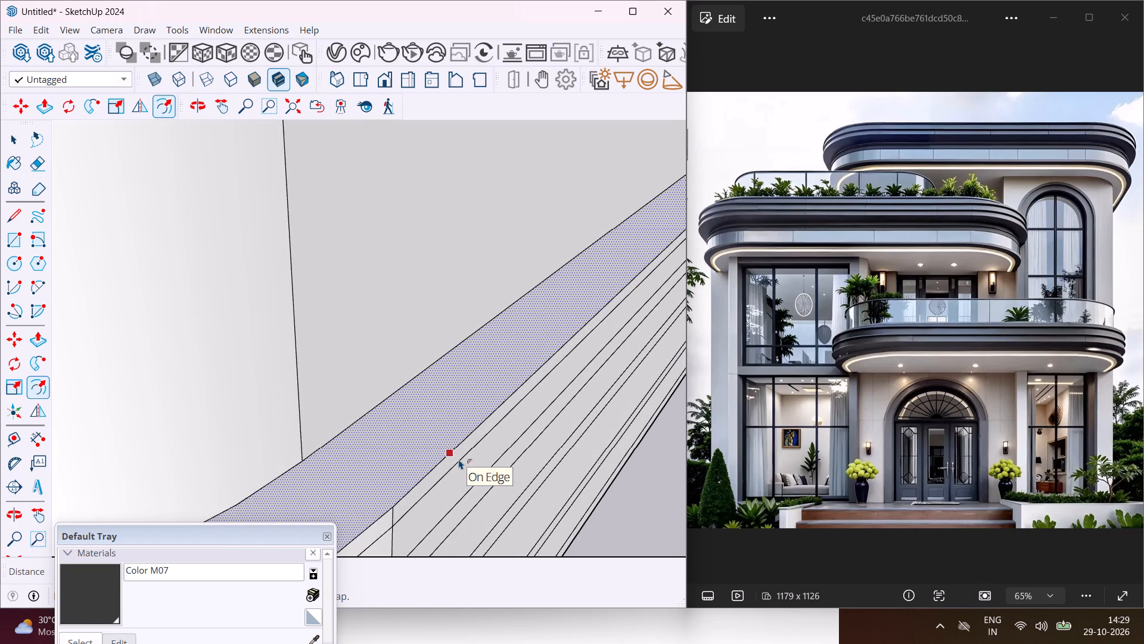
click(459, 459)
middle_drag(465, 459, 476, 462)
scroll(465, 459, up, 1)
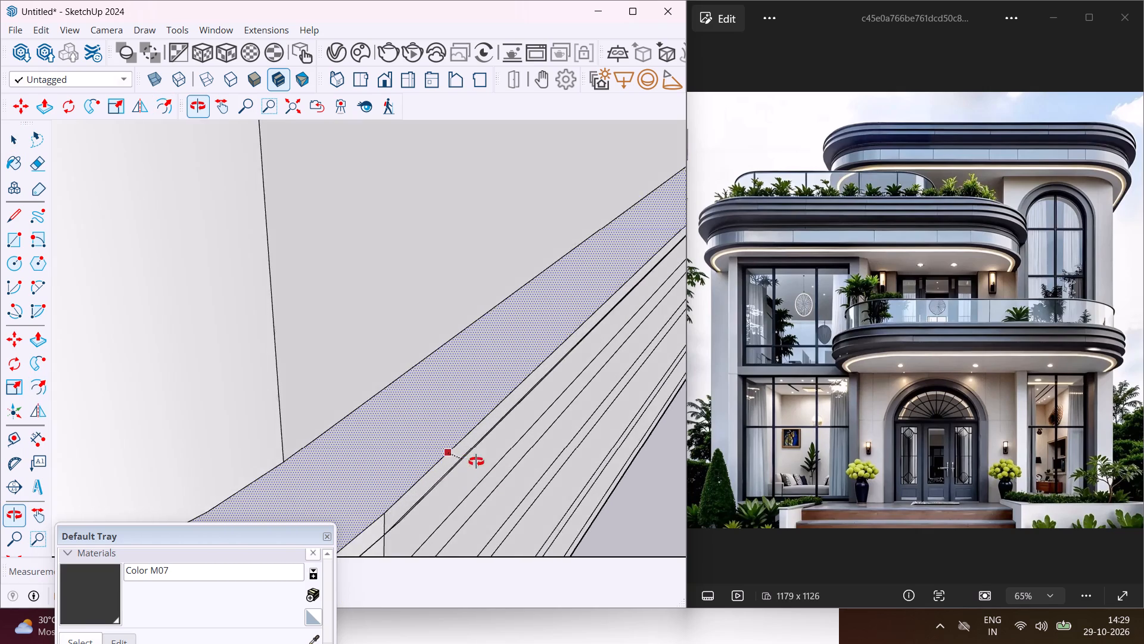
middle_drag(476, 462, 555, 464)
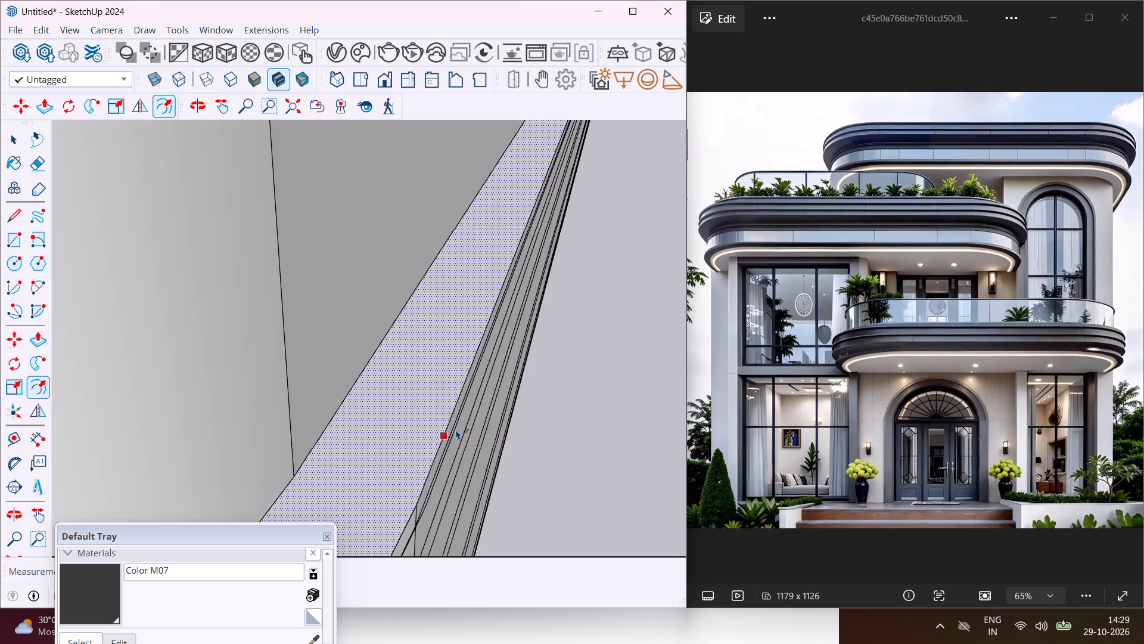
click(456, 429)
middle_drag(458, 439, 369, 345)
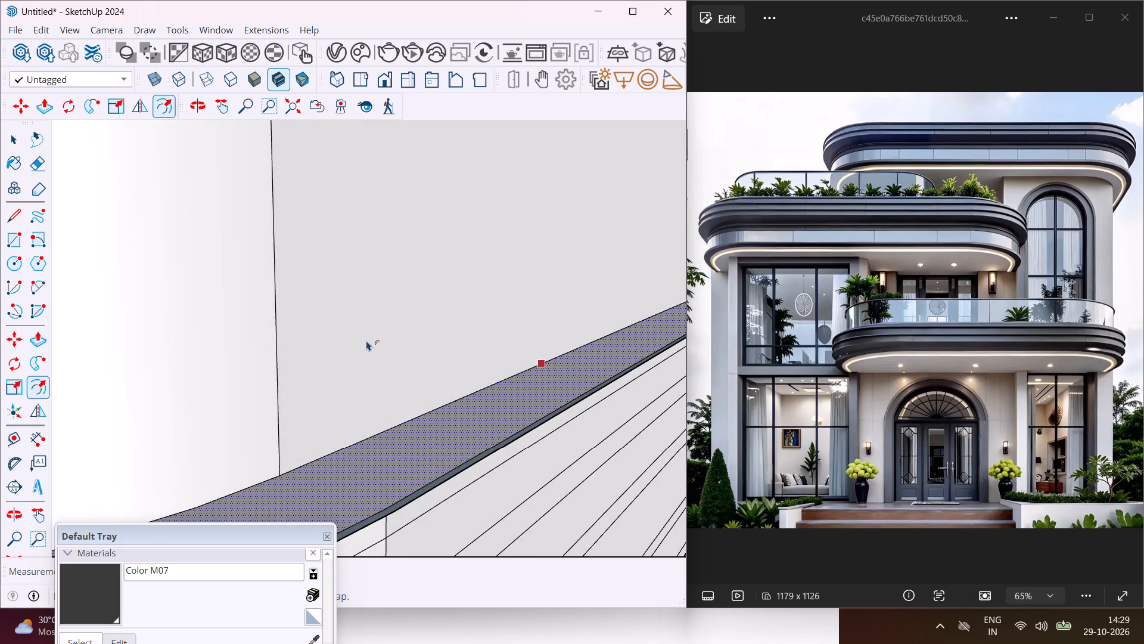
scroll(366, 340, down, 6)
key(Escape)
key(space)
Push/Pull the thin outer strip downward to form a shallow lip around the balcony ledge's upper edge.
scroll(392, 419, up, 4)
middle_drag(398, 420, 436, 455)
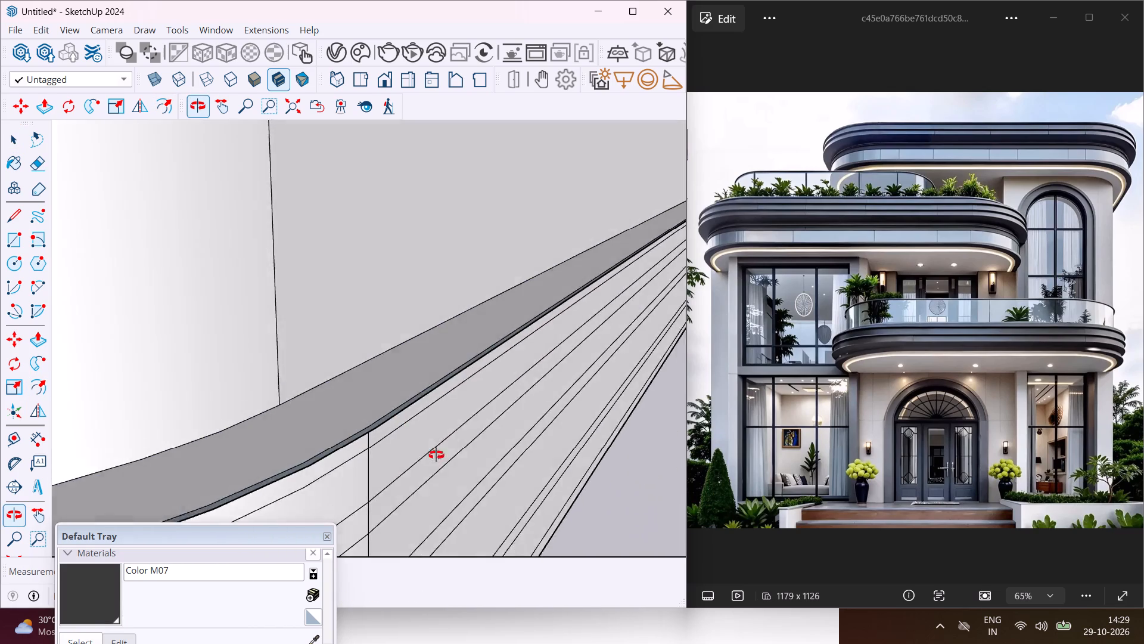
middle_drag(436, 455, 450, 464)
scroll(390, 411, up, 5)
middle_drag(390, 411, 426, 434)
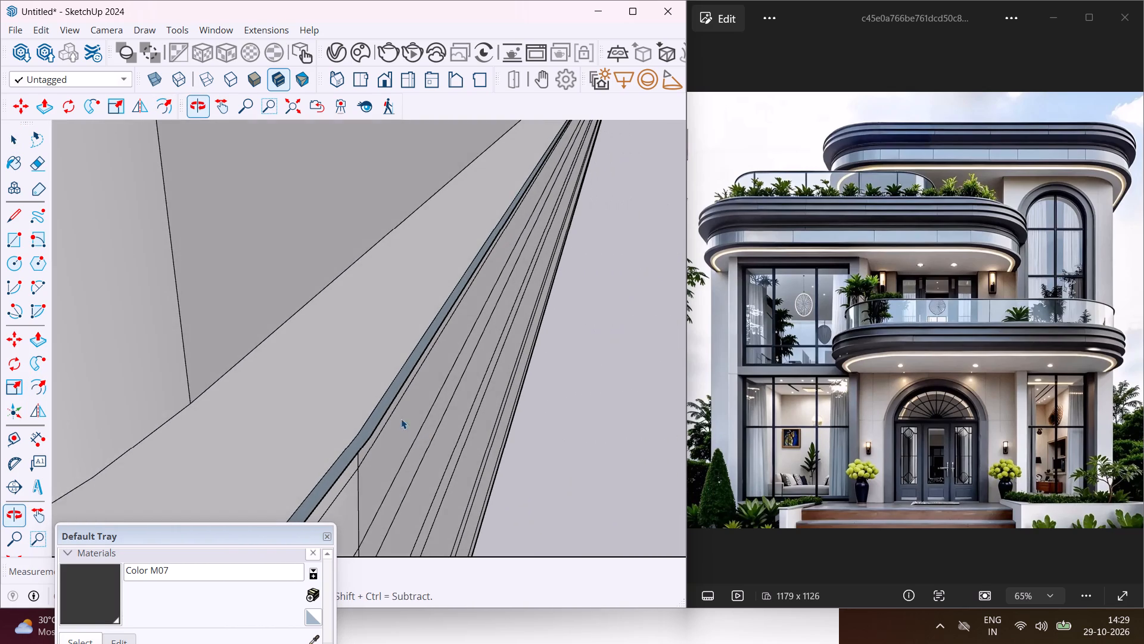
scroll(388, 411, up, 8)
click(382, 402)
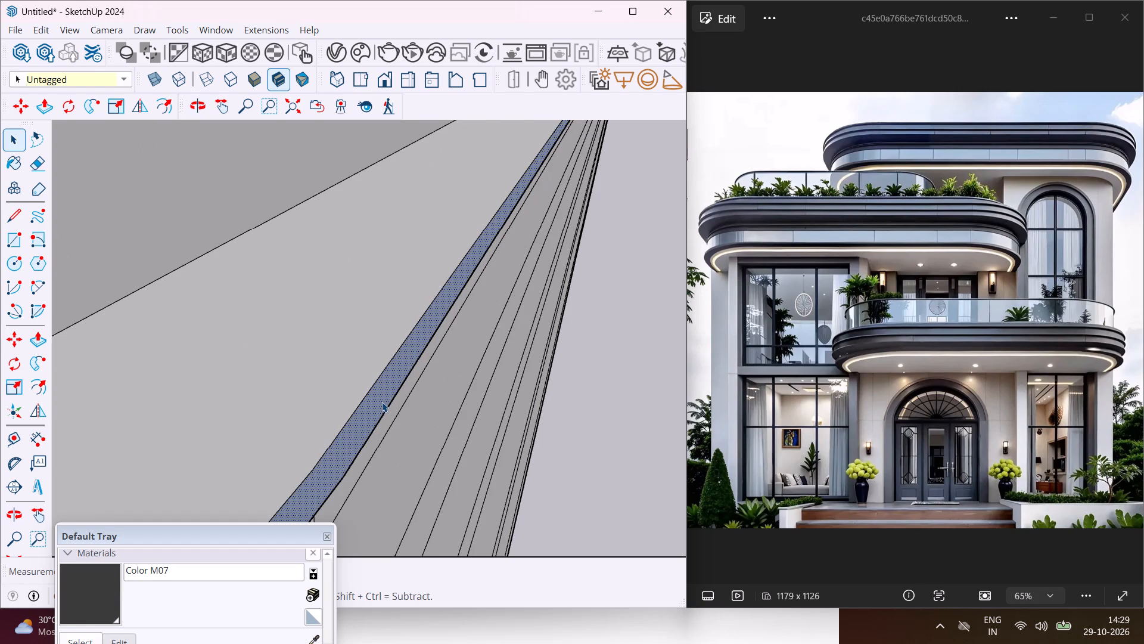
key(p)
click(382, 402)
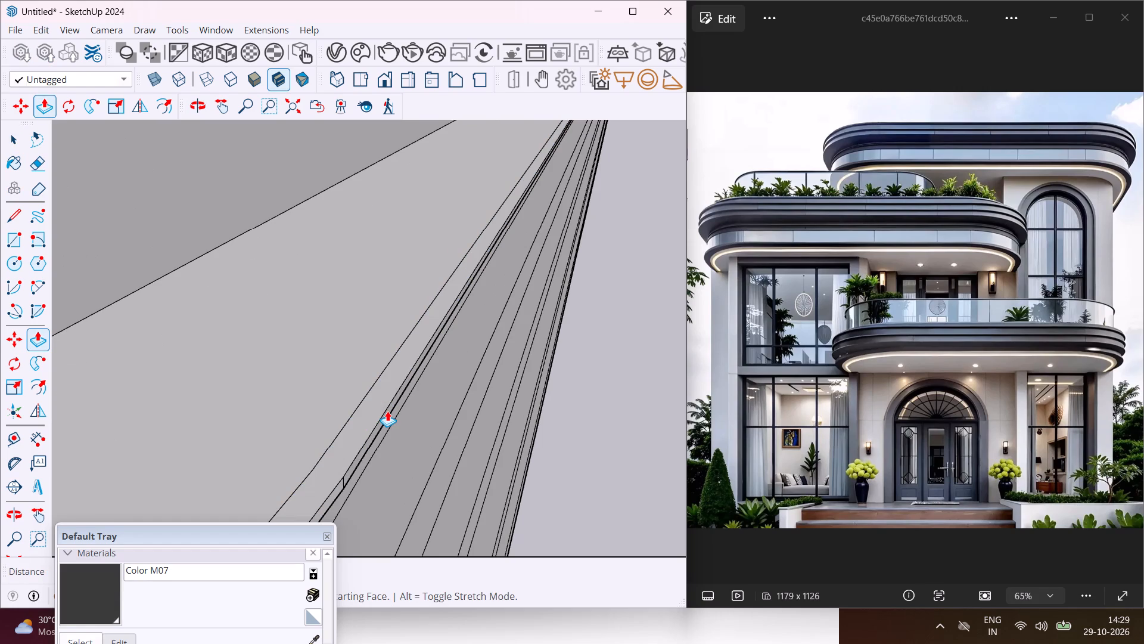
middle_drag(387, 411, 333, 304)
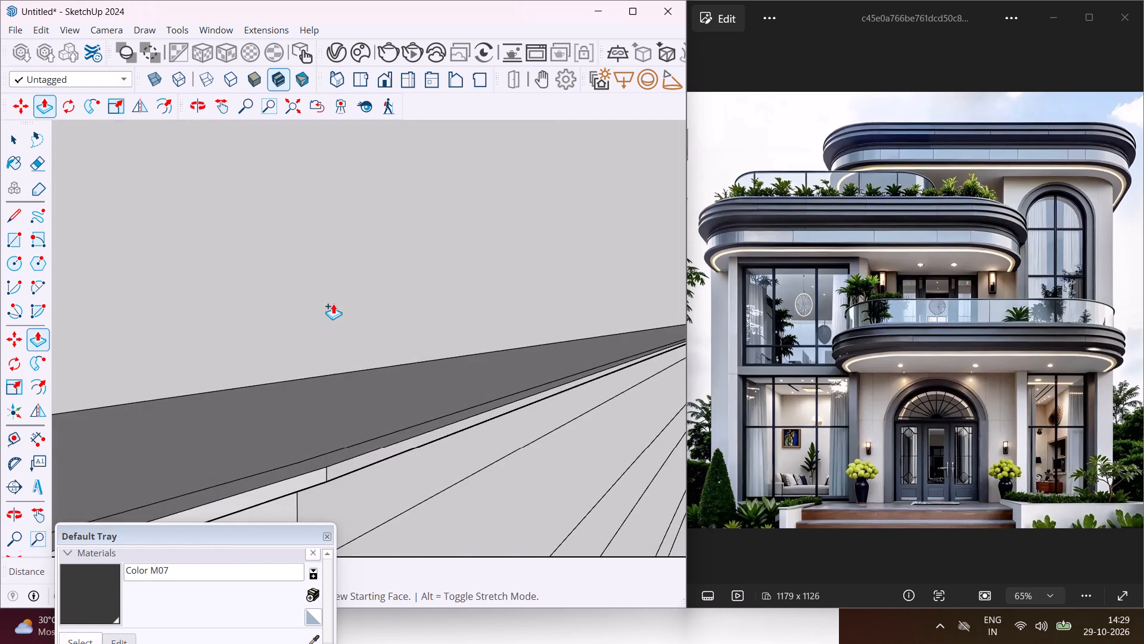
scroll(333, 304, down, 5)
scroll(350, 390, up, 4)
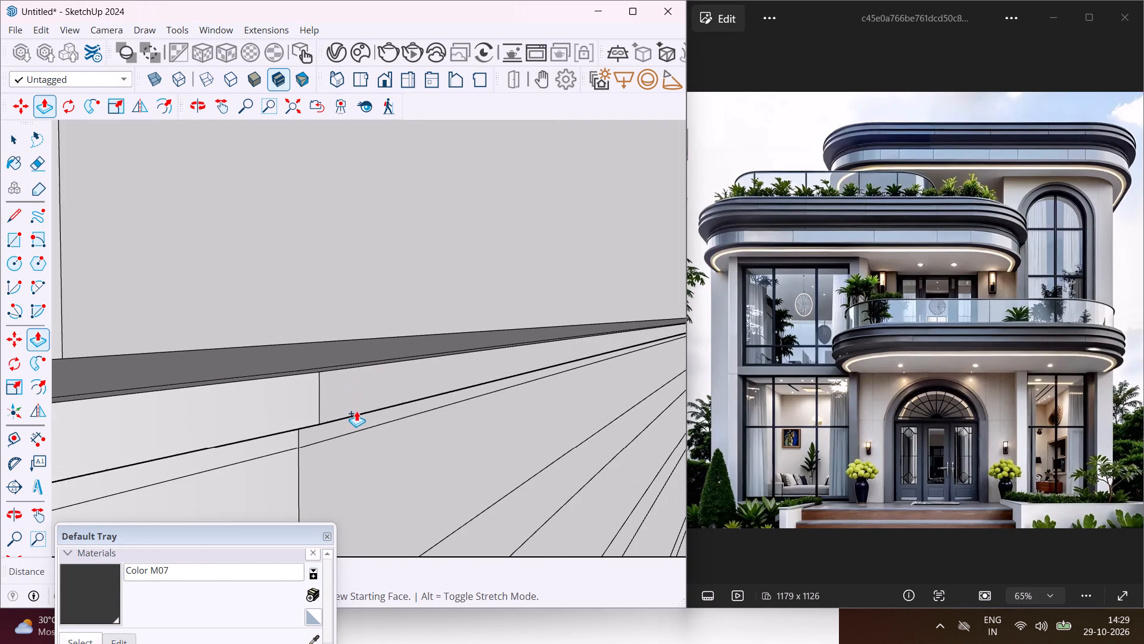
middle_drag(356, 430, 351, 305)
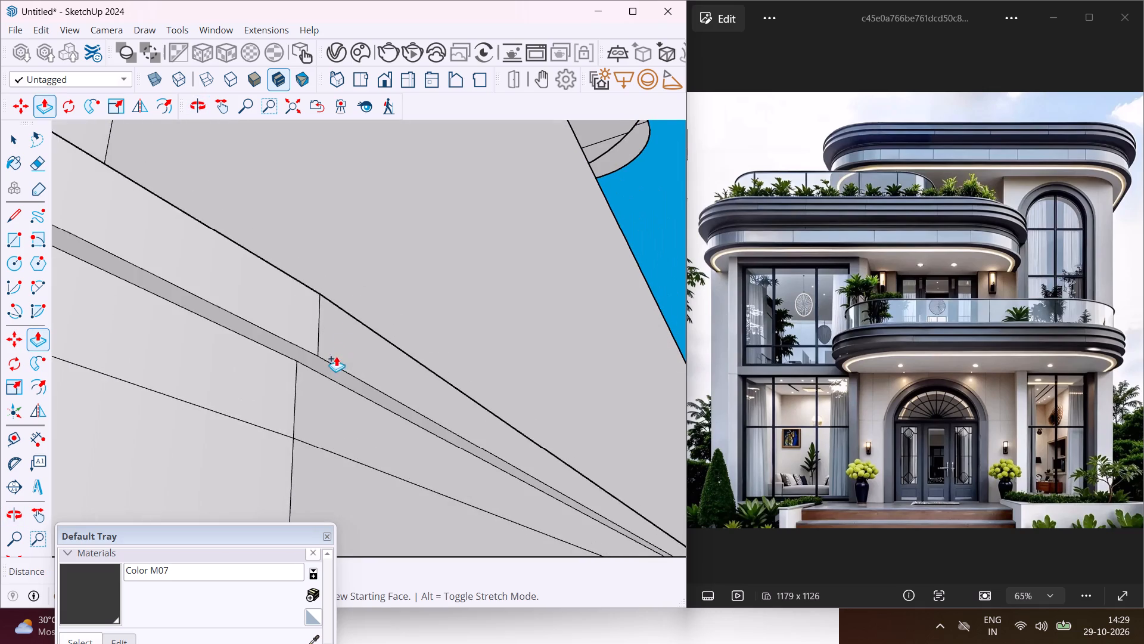
click(291, 435)
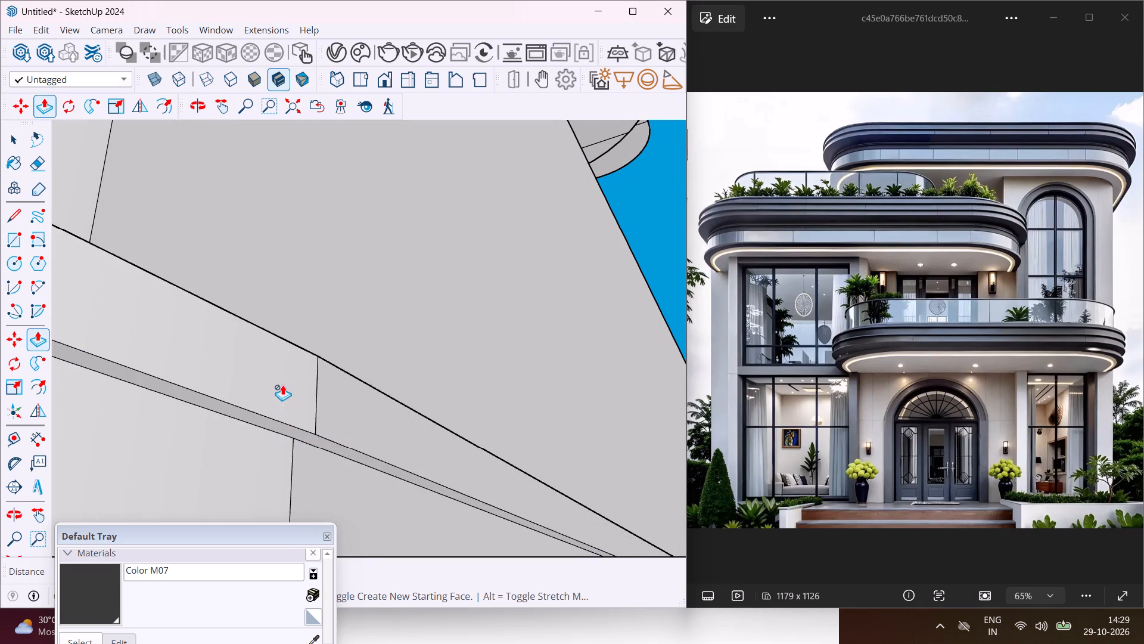
Push/Pull the underside of the balcony ledge's lip further down to deepen it over the grooved fascia.
middle_drag(282, 385, 282, 414)
scroll(279, 389, down, 11)
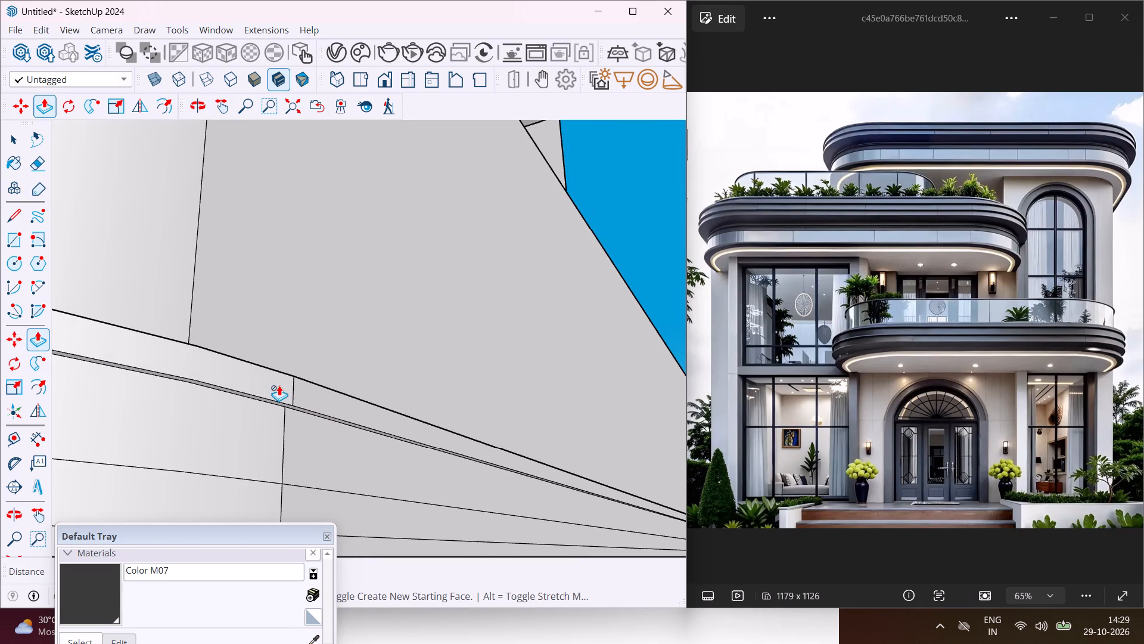
middle_drag(282, 378, 295, 418)
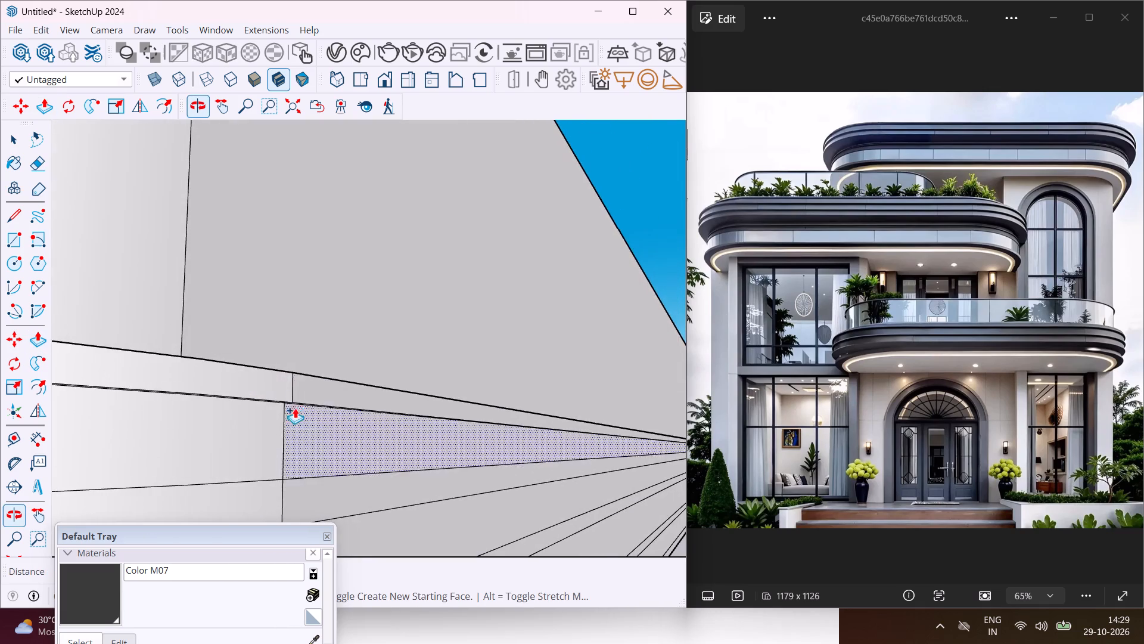
scroll(288, 369, down, 16)
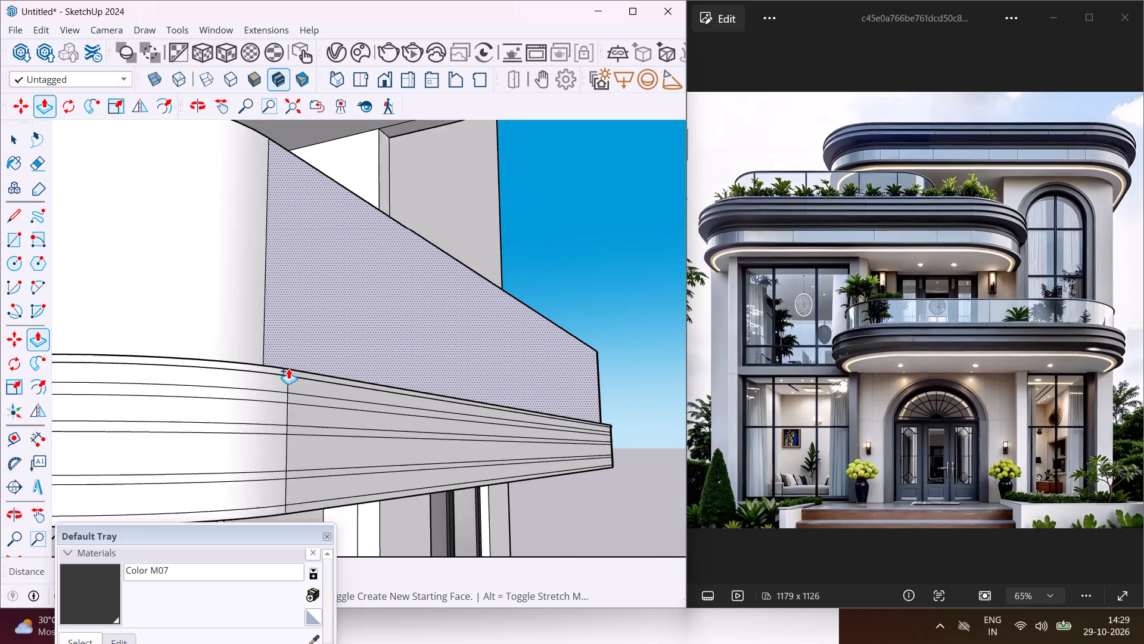
scroll(288, 369, down, 1)
middle_drag(288, 369, 389, 440)
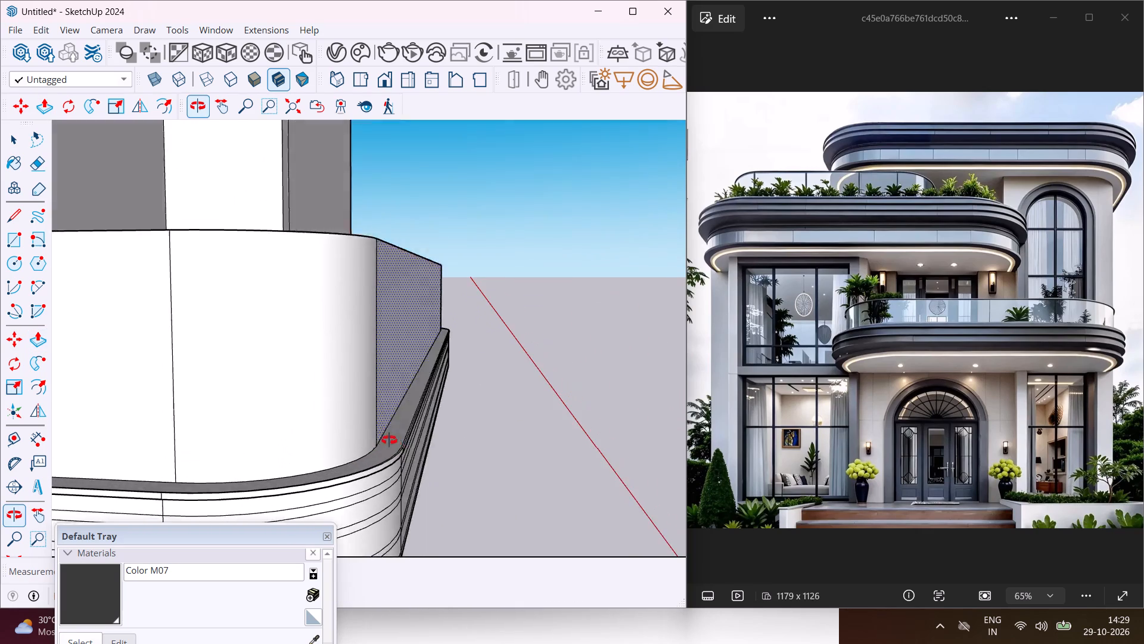
middle_drag(389, 440, 398, 445)
scroll(398, 445, down, 1)
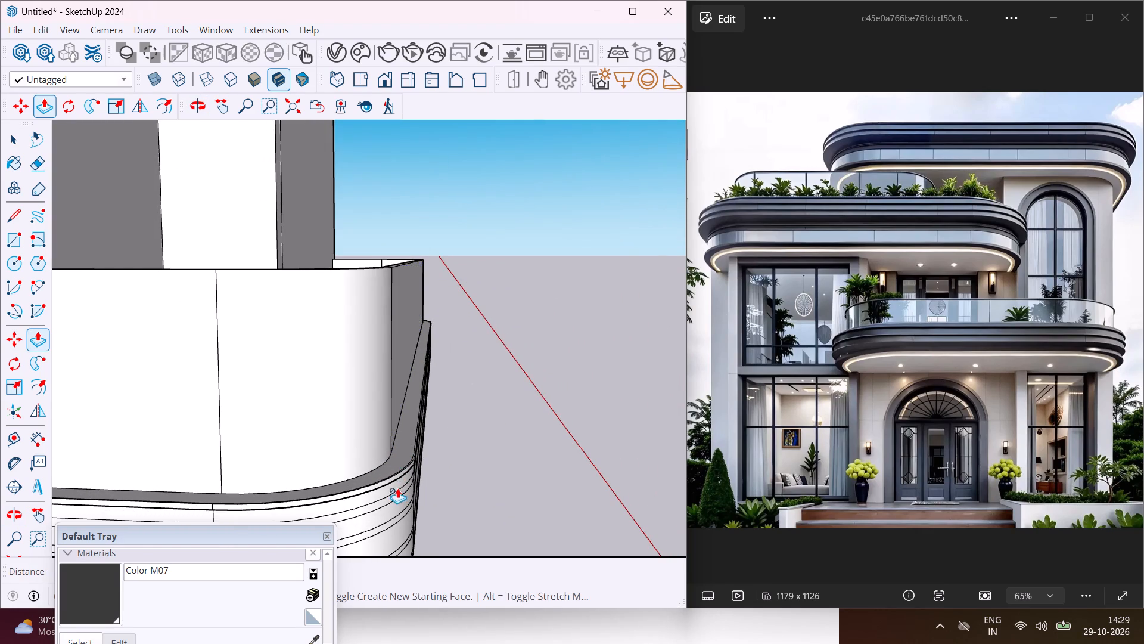
scroll(399, 457, up, 5)
middle_drag(412, 466, 374, 360)
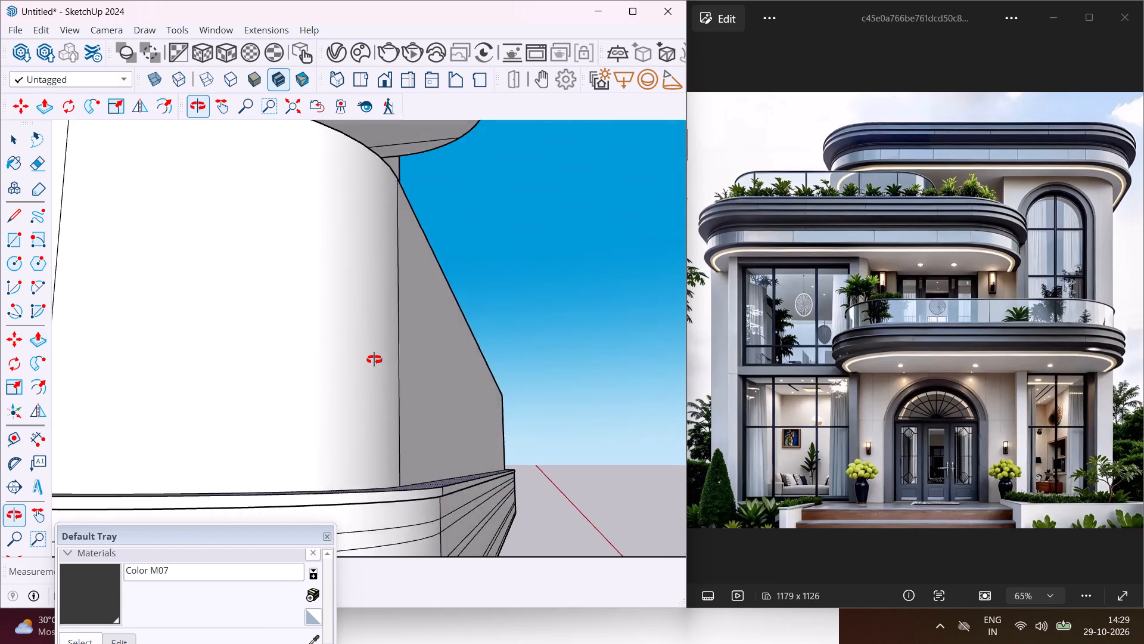
middle_drag(374, 360, 375, 339)
scroll(452, 511, up, 6)
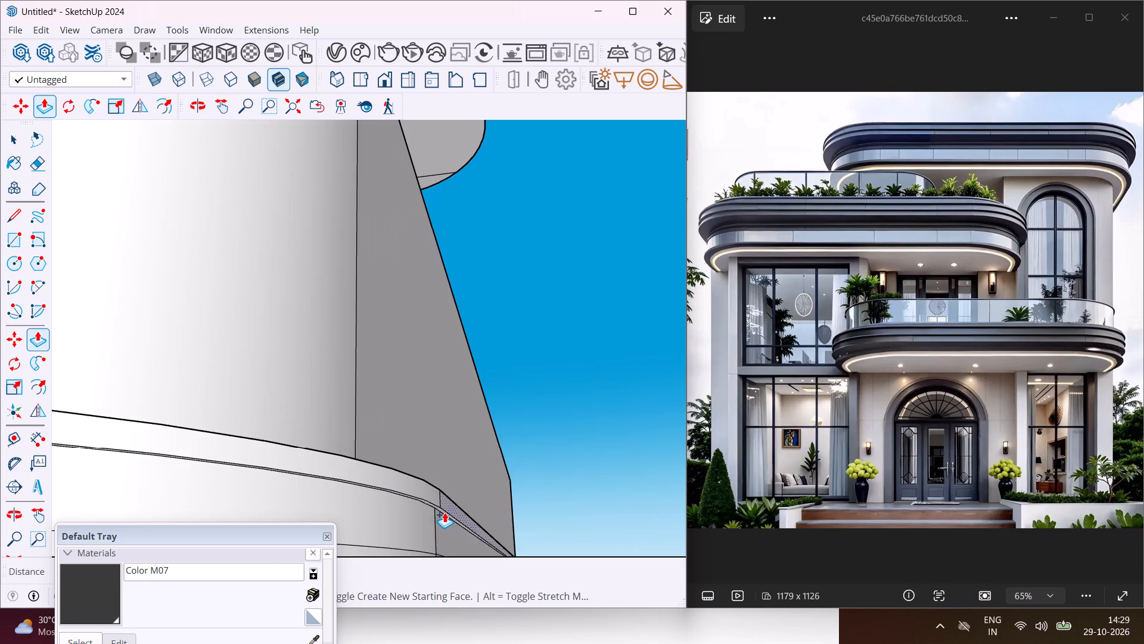
scroll(444, 512, up, 5)
middle_drag(445, 512, 428, 462)
scroll(435, 488, up, 5)
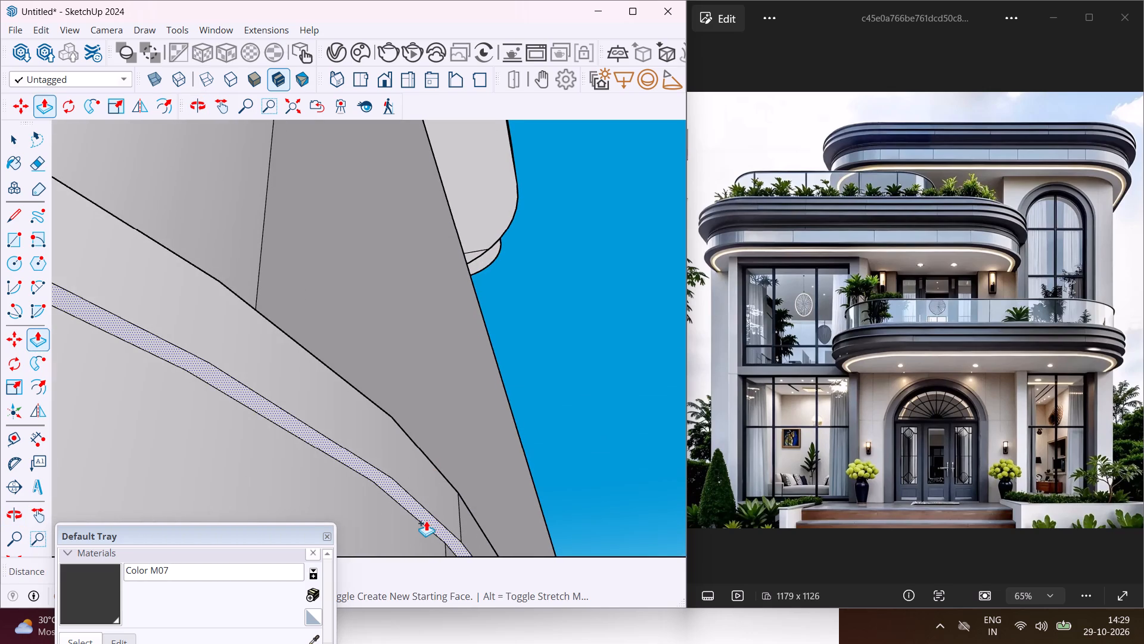
click(426, 521)
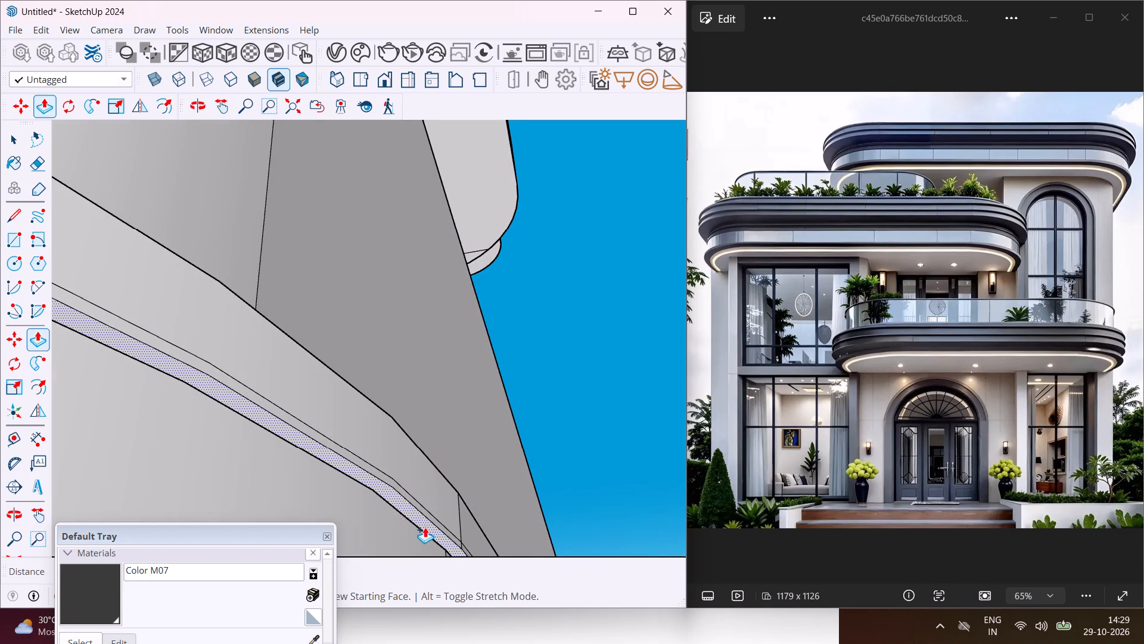
scroll(422, 525, down, 19)
middle_drag(419, 519, 369, 503)
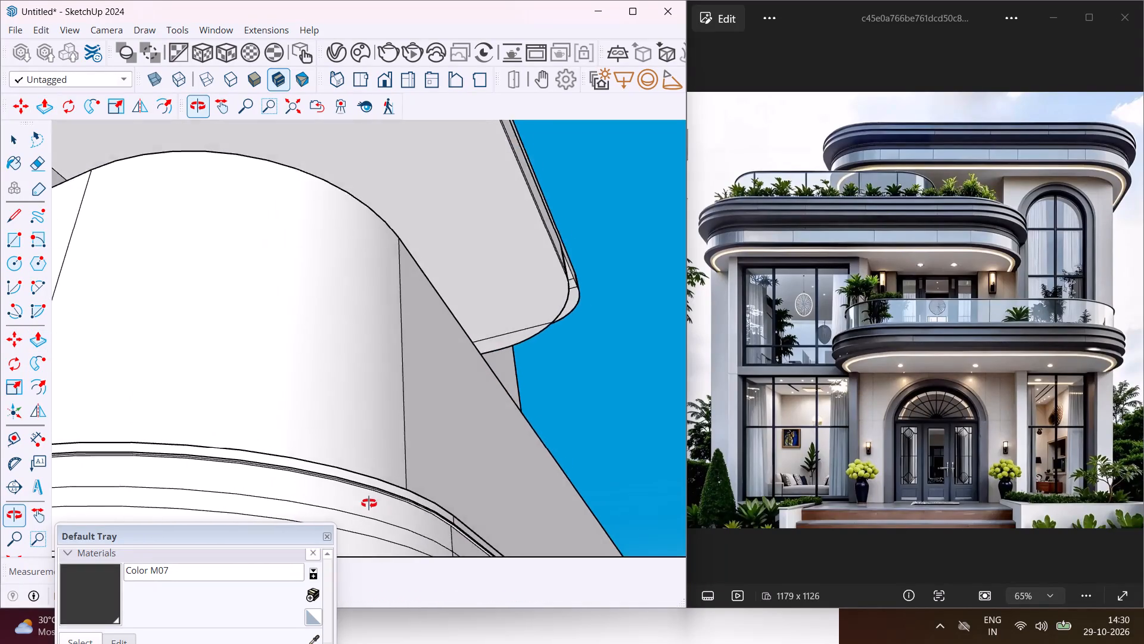
middle_drag(369, 503, 355, 498)
scroll(349, 495, down, 12)
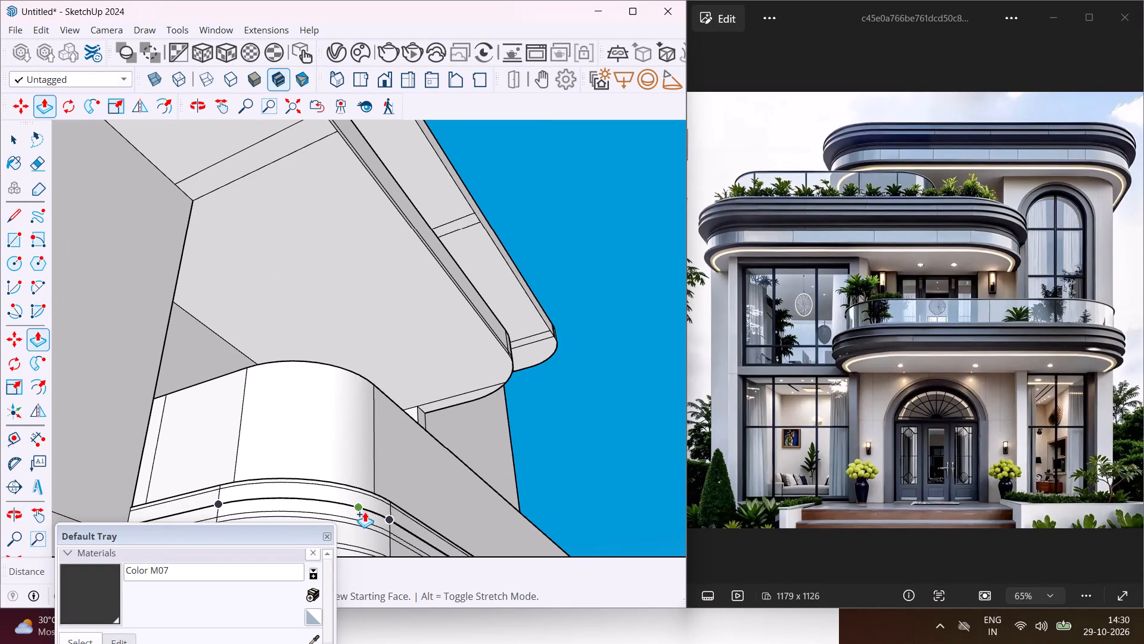
scroll(375, 522, up, 3)
middle_drag(375, 522, 355, 455)
scroll(355, 455, up, 1)
scroll(355, 455, down, 7)
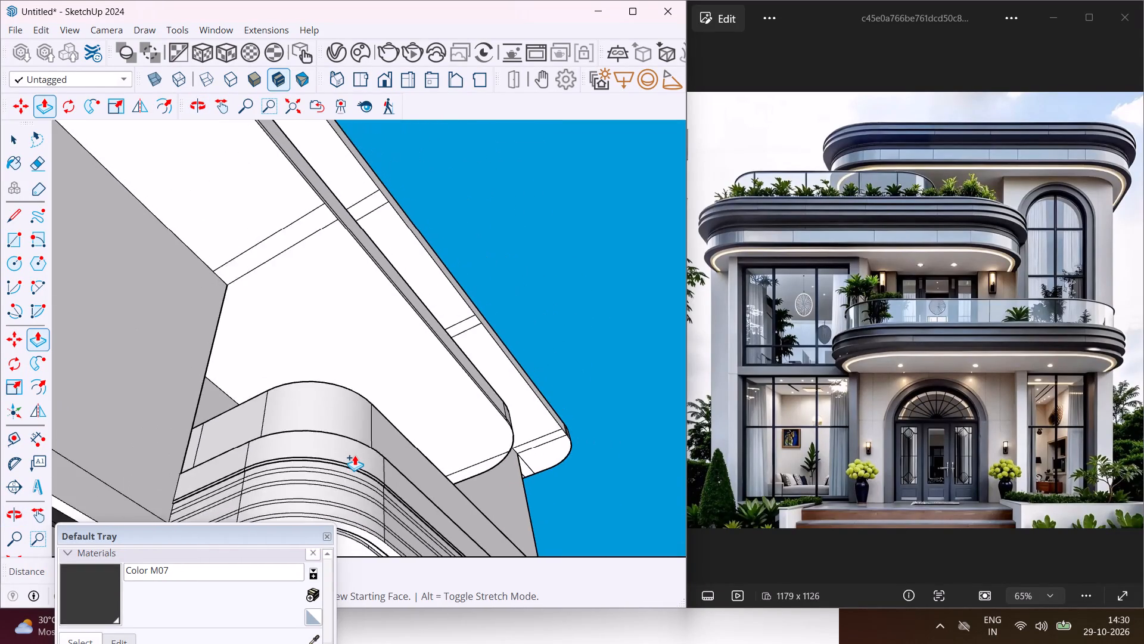
scroll(355, 455, down, 5)
middle_drag(375, 479, 374, 547)
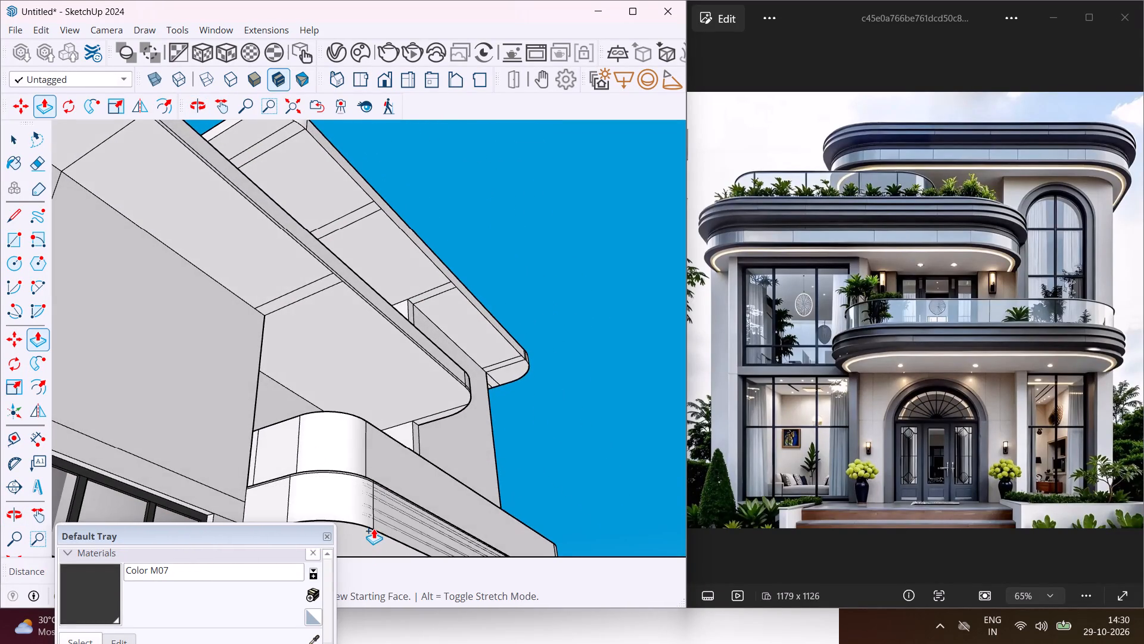
scroll(374, 528, up, 14)
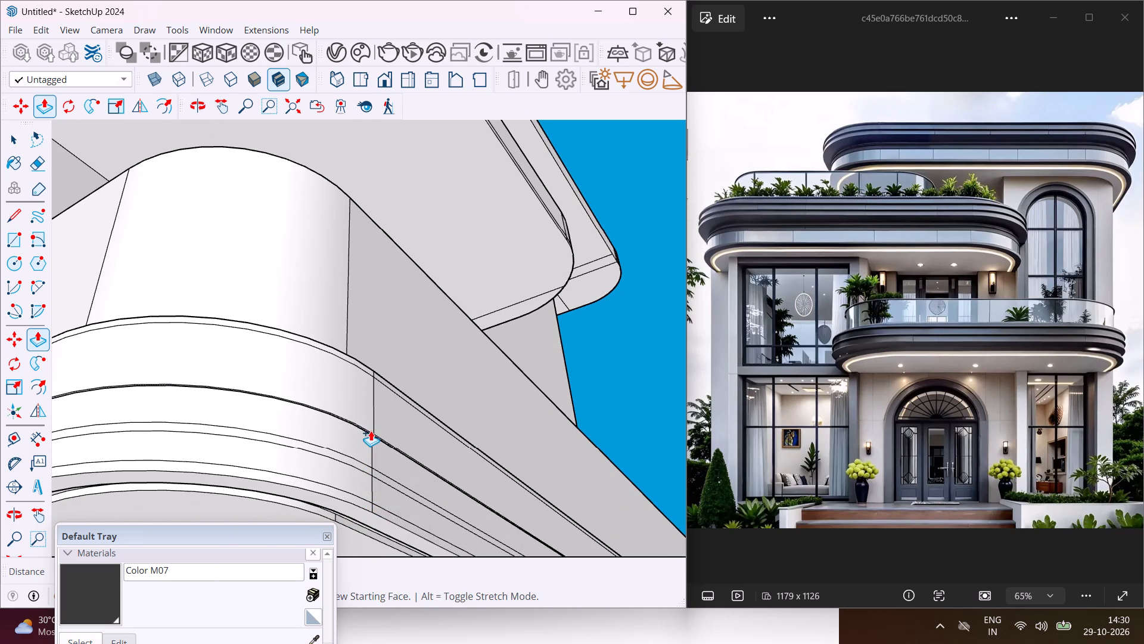
scroll(371, 431, up, 10)
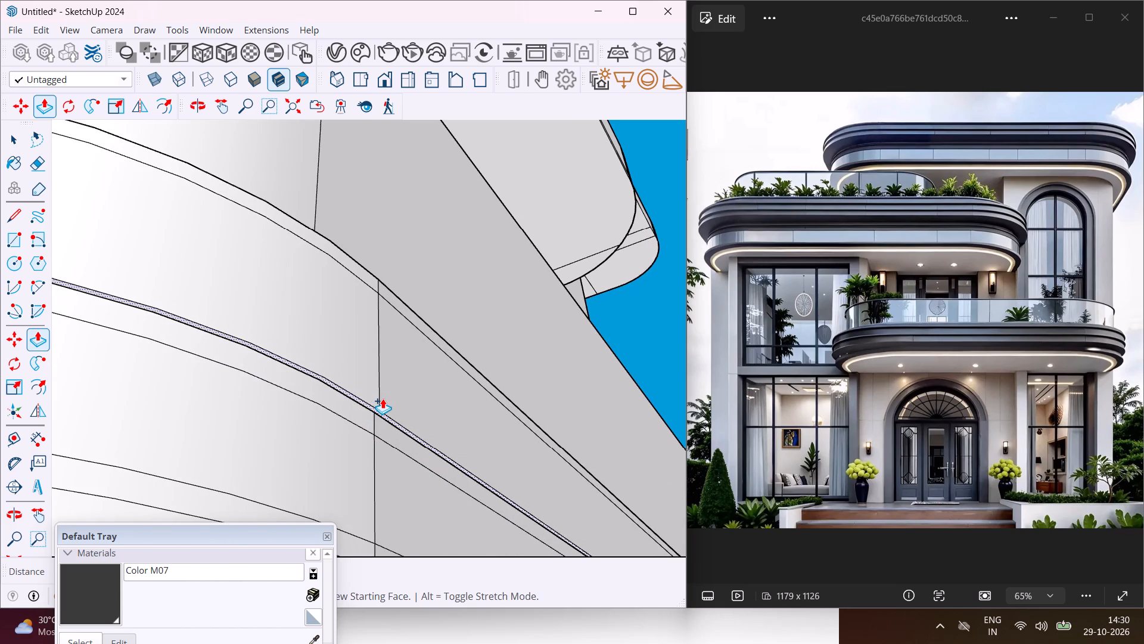
click(383, 398)
scroll(378, 416, up, 3)
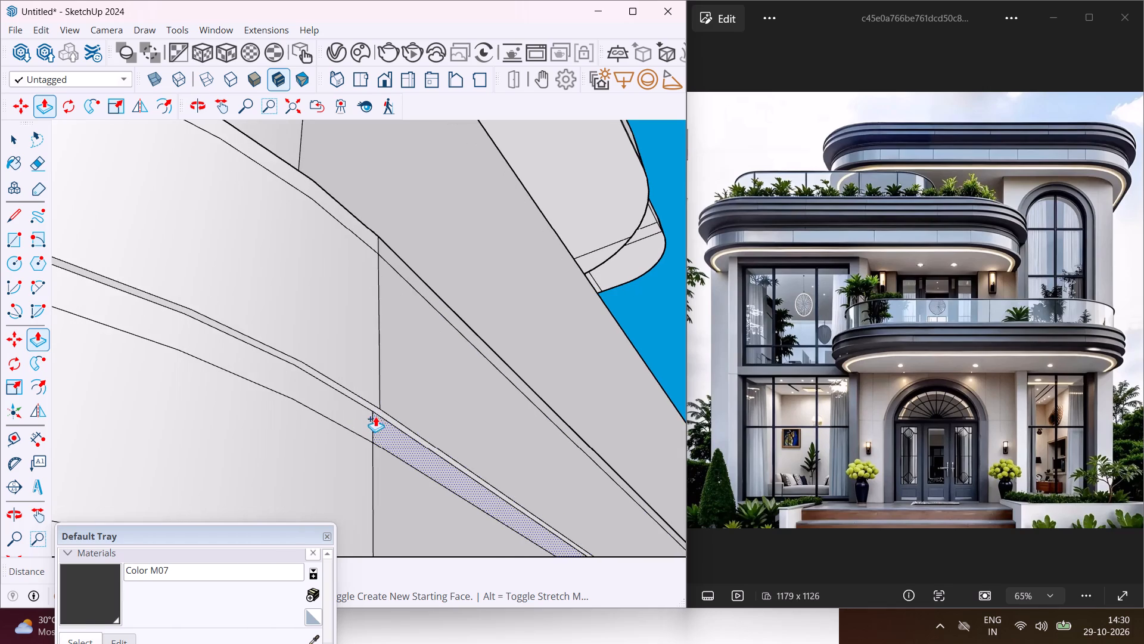
scroll(366, 376, down, 19)
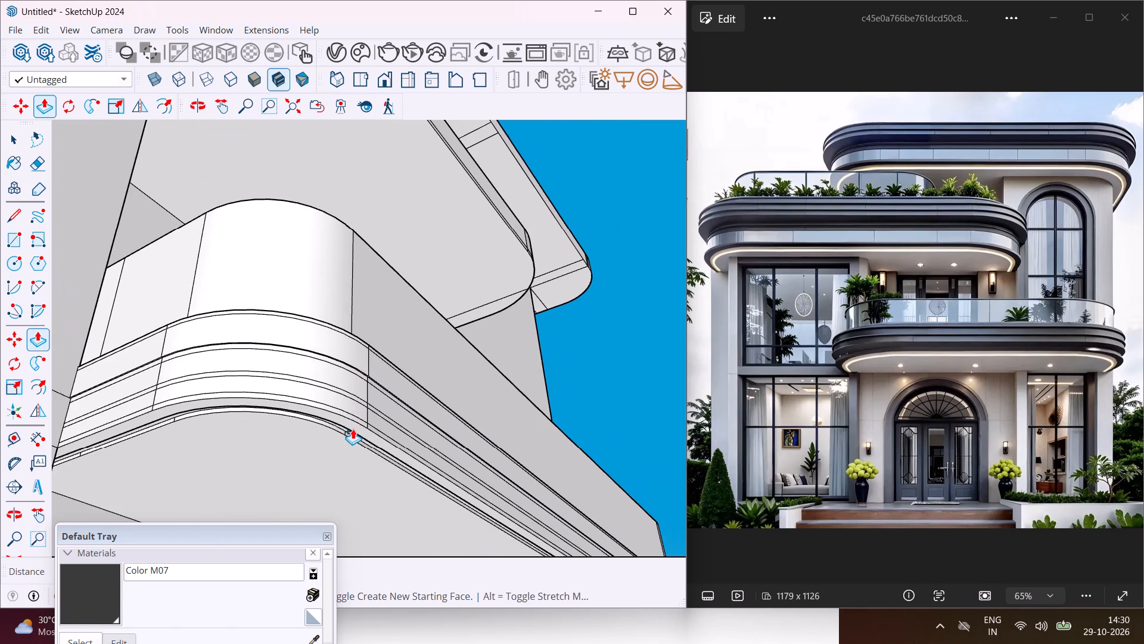
scroll(353, 429, up, 3)
key(Escape)
key(space)
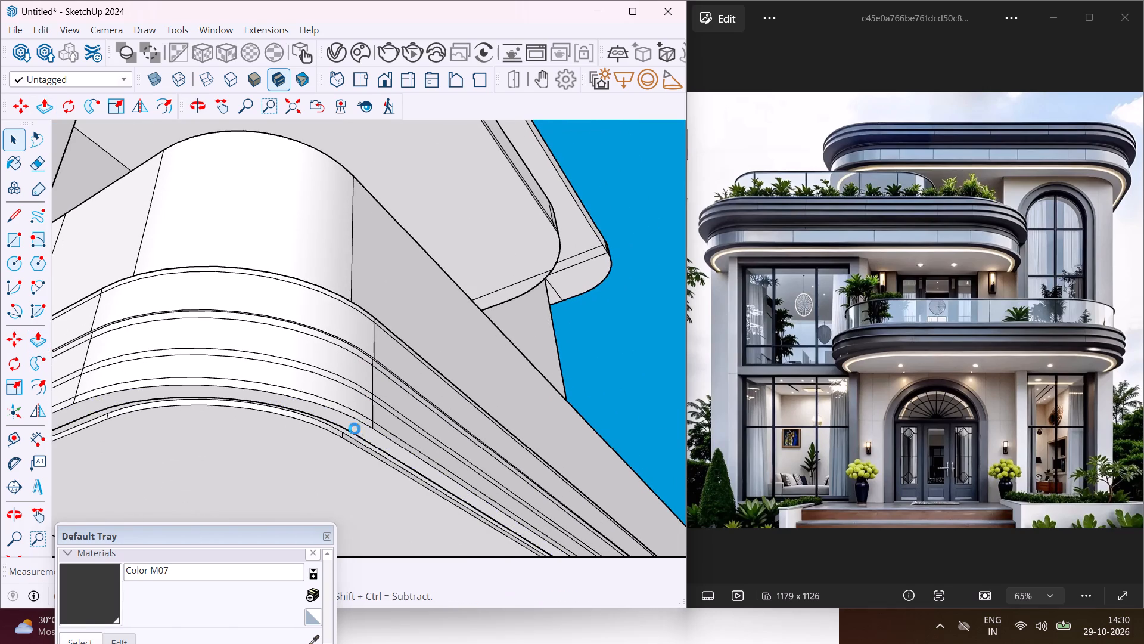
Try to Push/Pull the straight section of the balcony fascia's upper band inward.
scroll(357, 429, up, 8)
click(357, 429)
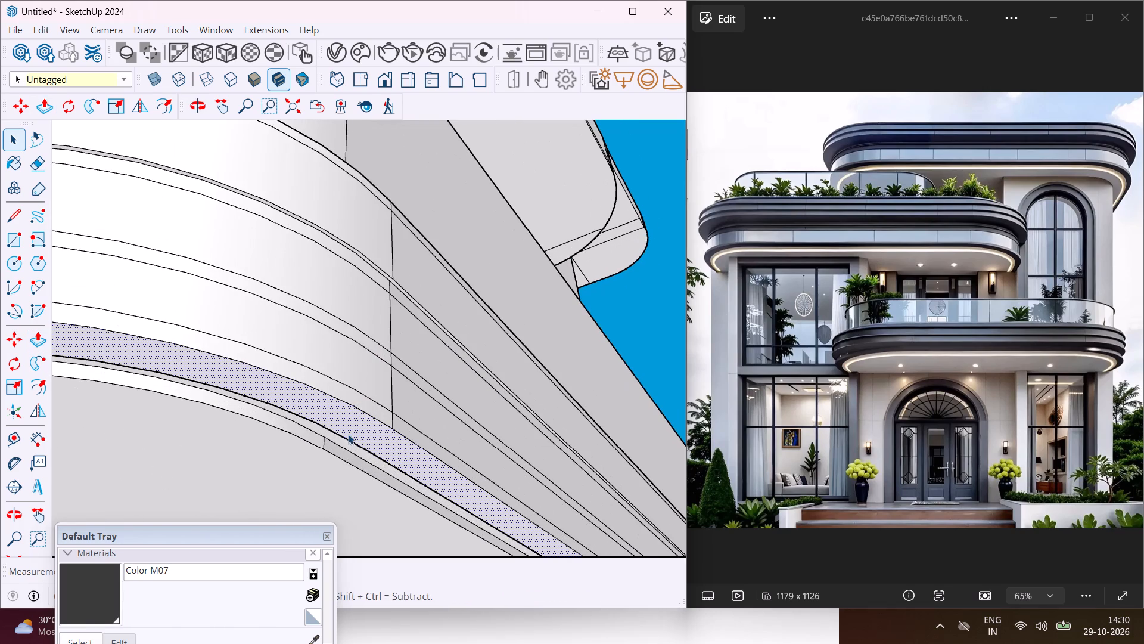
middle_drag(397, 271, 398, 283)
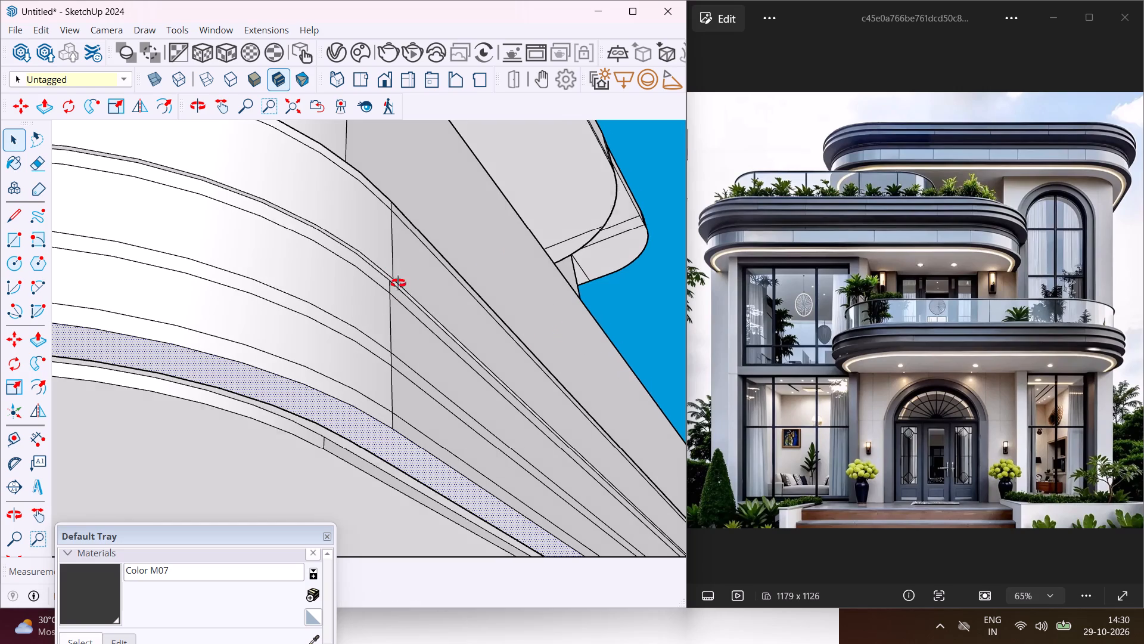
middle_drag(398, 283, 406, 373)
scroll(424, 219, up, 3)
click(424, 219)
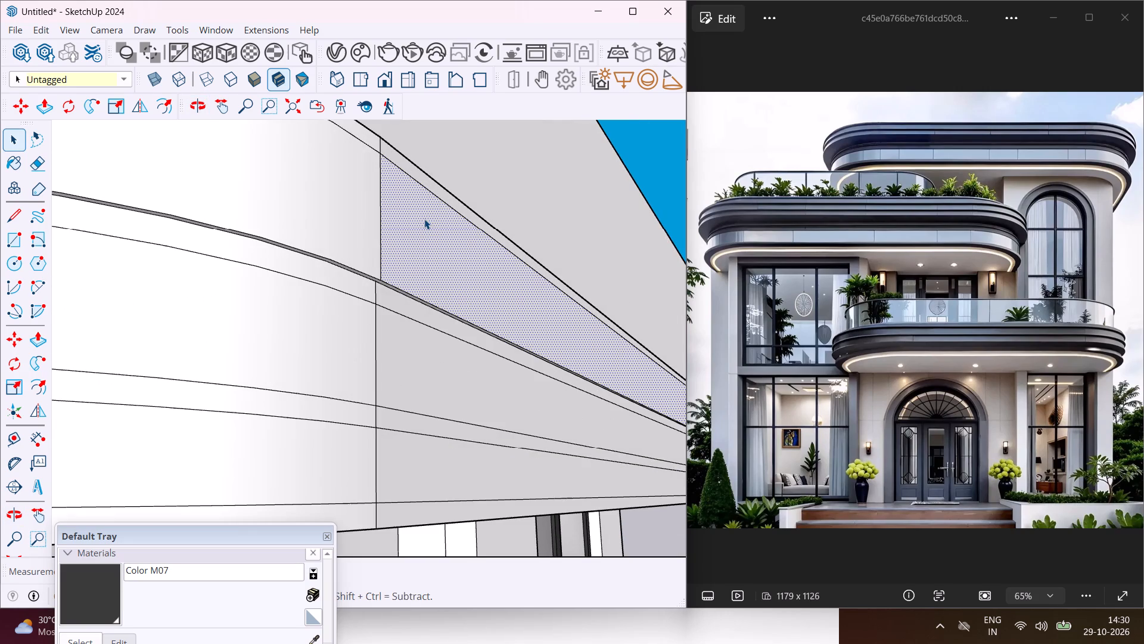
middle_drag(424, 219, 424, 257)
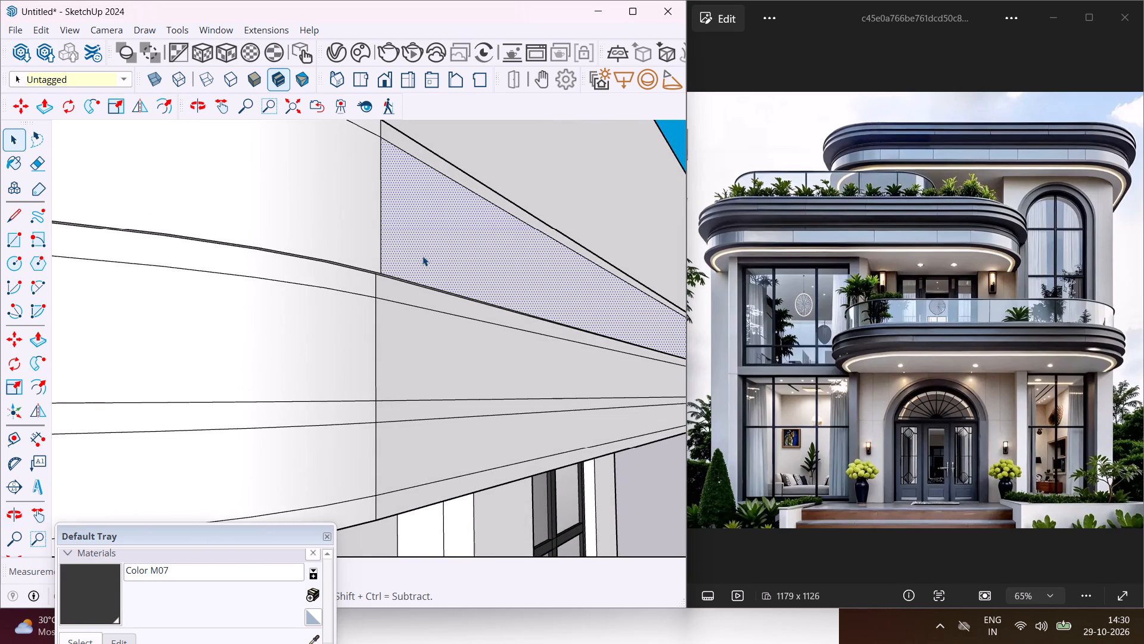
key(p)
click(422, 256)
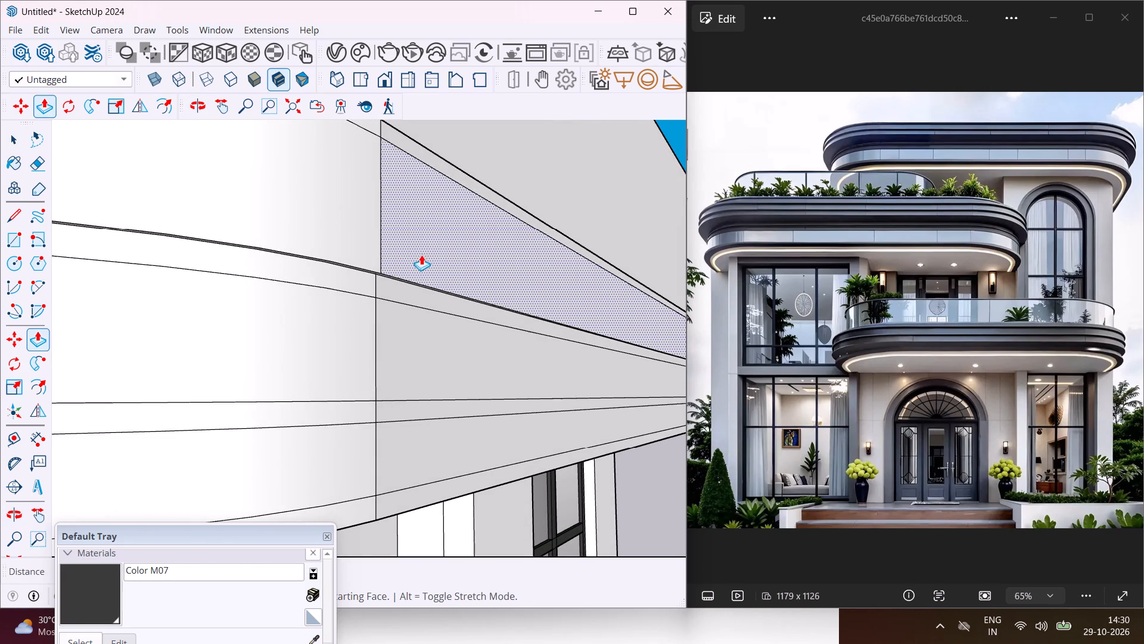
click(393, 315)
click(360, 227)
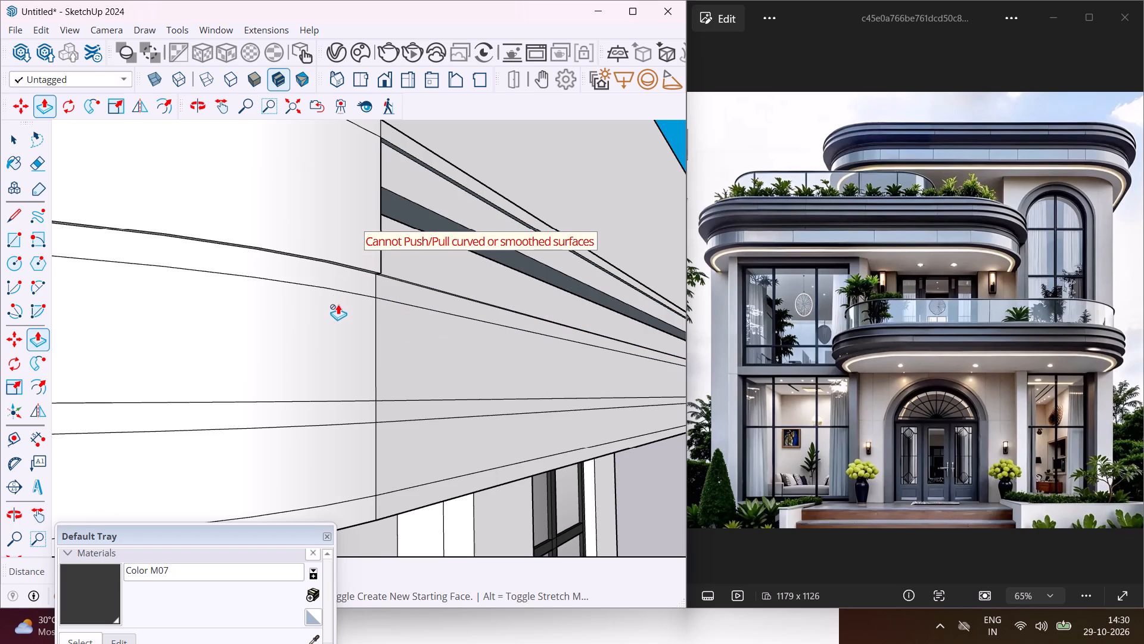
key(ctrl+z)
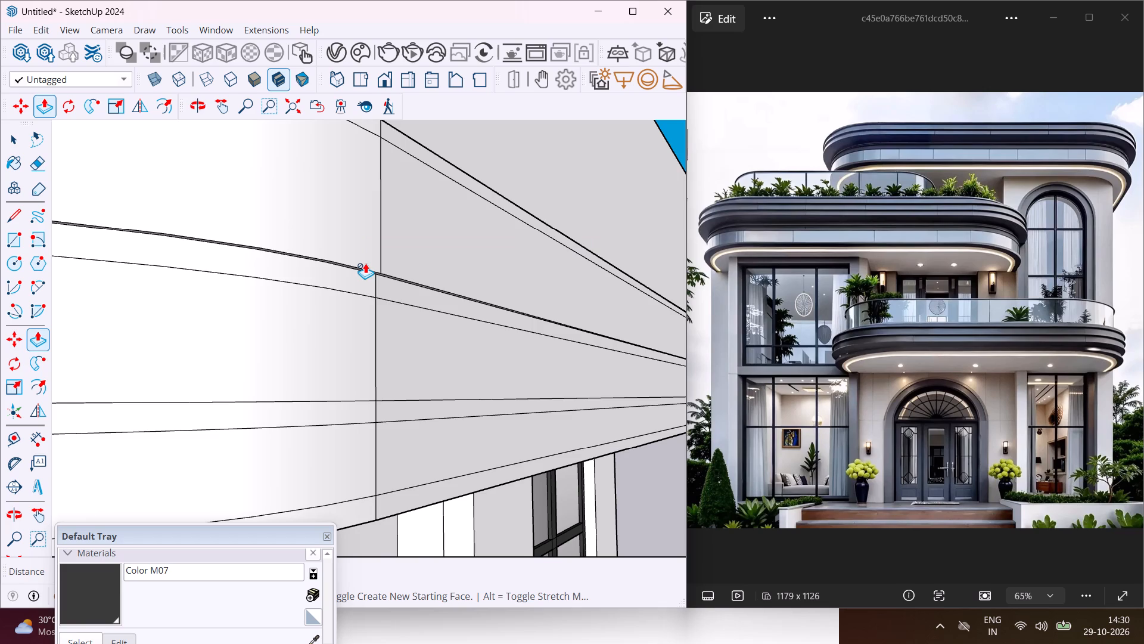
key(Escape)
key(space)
Offset the outline of the balcony ledge's underside slightly outward, adding a thin strip along its outer bottom edge.
middle_drag(414, 340, 483, 114)
scroll(414, 340, up, 1)
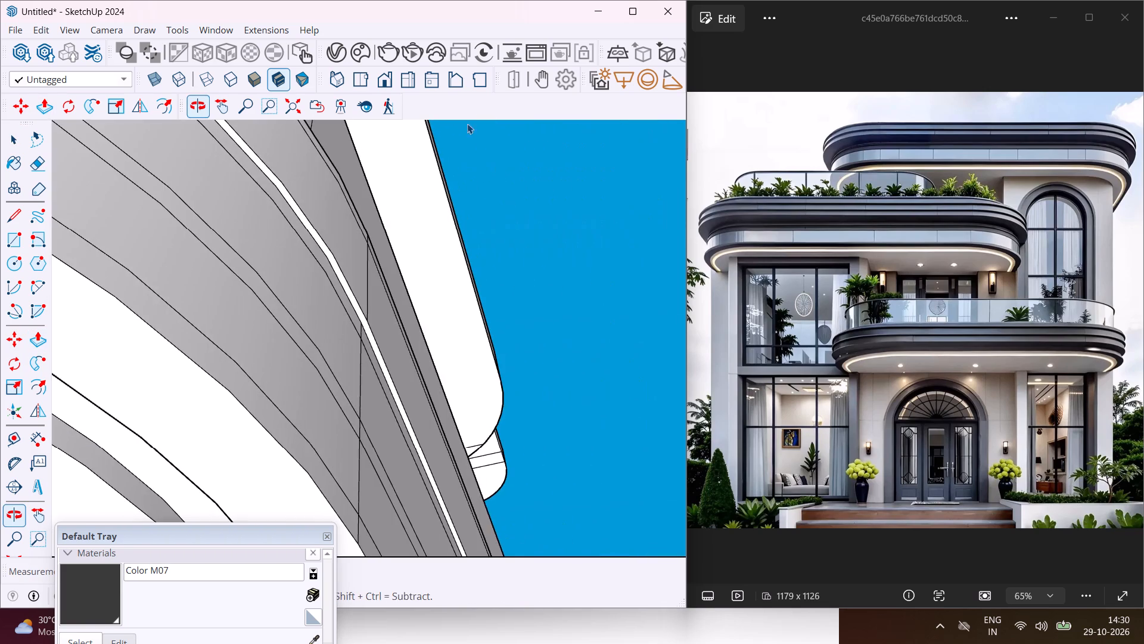
scroll(443, 159, down, 3)
middle_drag(394, 271, 386, 308)
scroll(394, 278, down, 1)
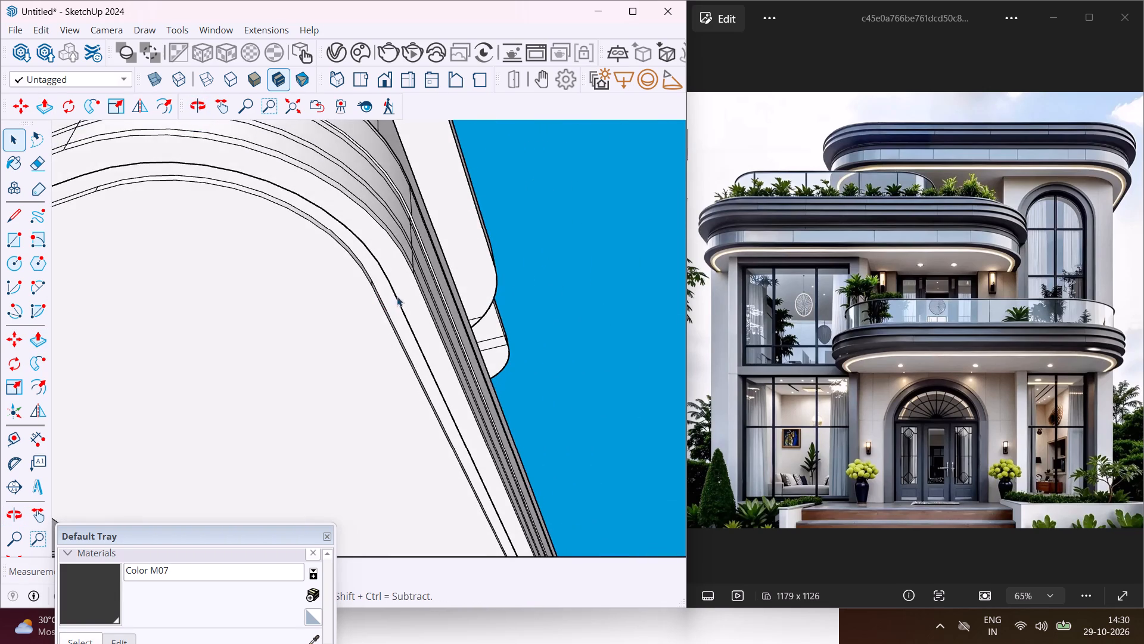
scroll(399, 293, up, 4)
middle_drag(400, 308, 363, 425)
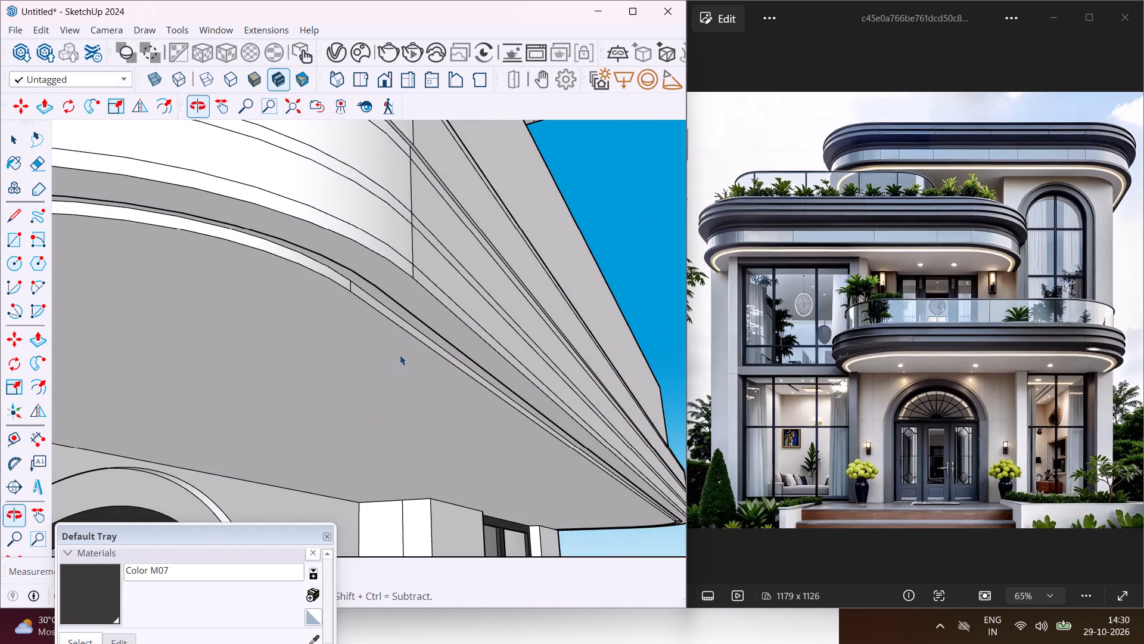
scroll(416, 307, up, 3)
click(418, 306)
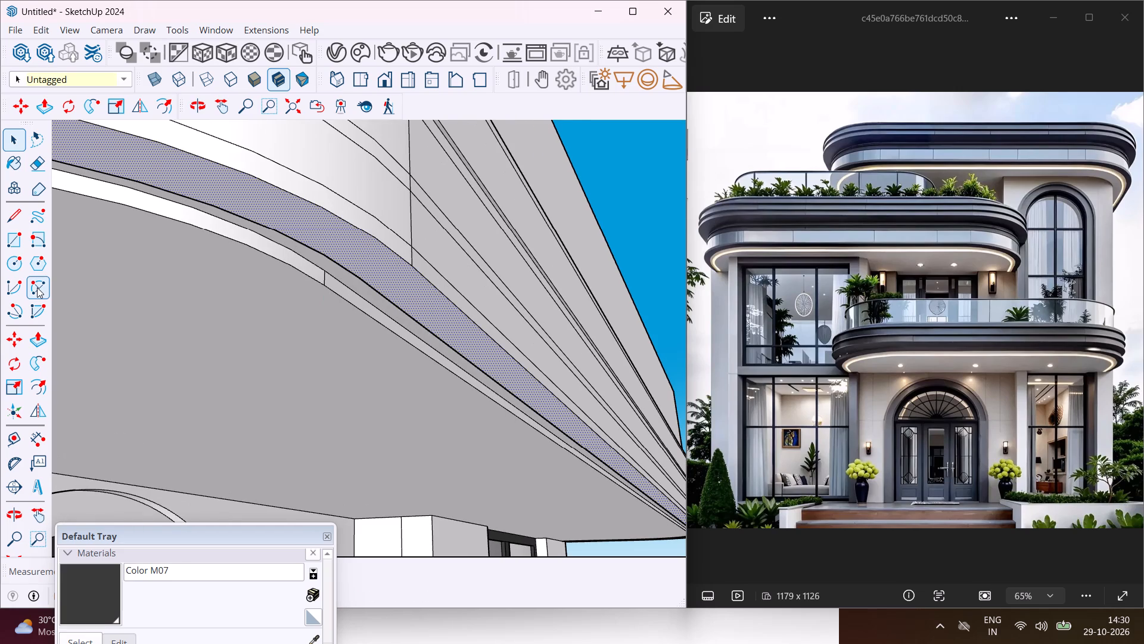
click(27, 377)
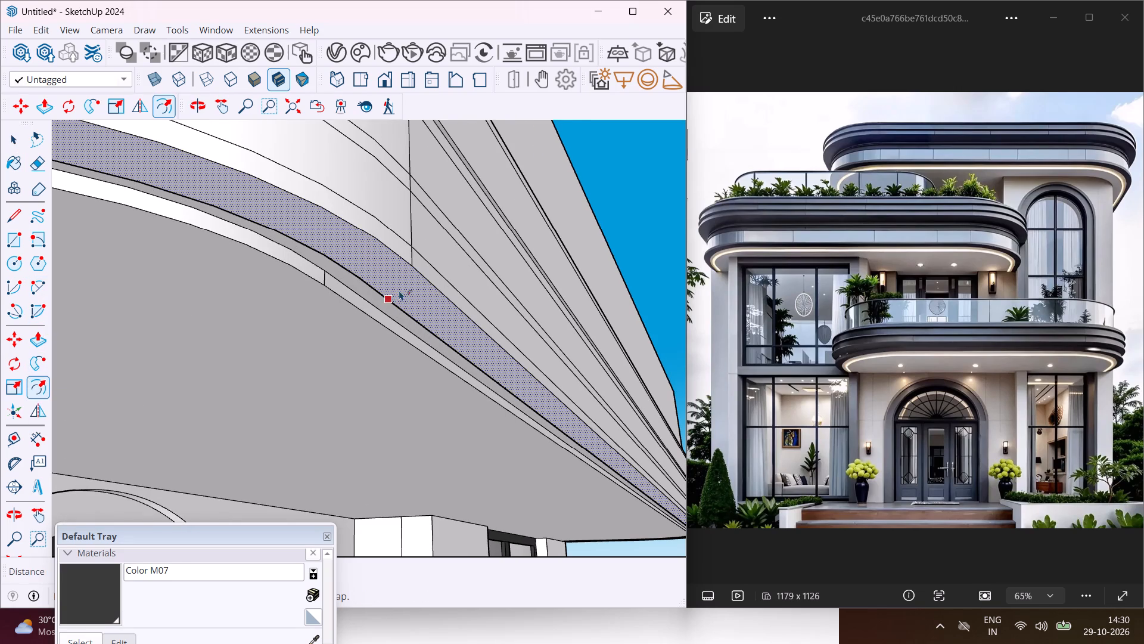
middle_drag(420, 260, 394, 332)
scroll(415, 267, up, 3)
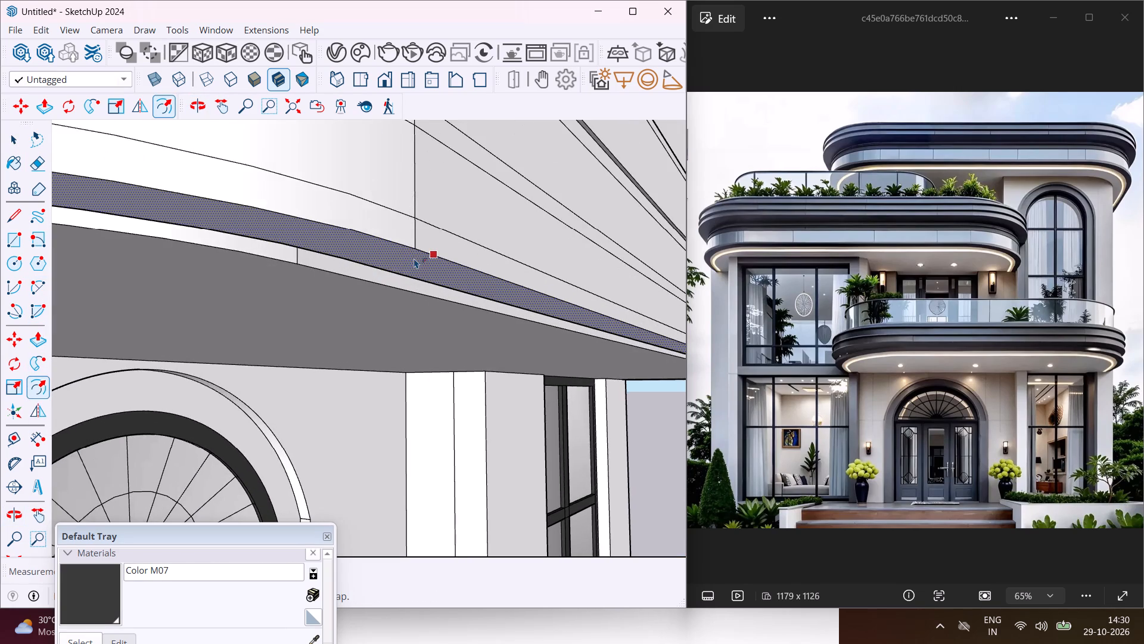
middle_drag(414, 258, 448, 355)
scroll(452, 234, up, 3)
scroll(459, 215, down, 3)
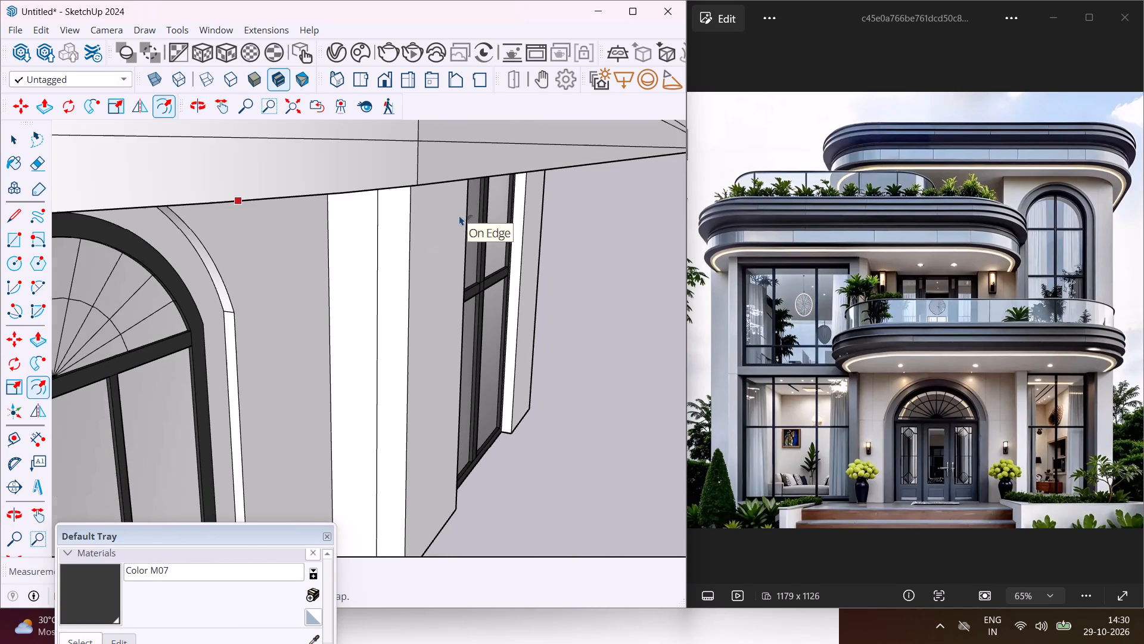
click(516, 175)
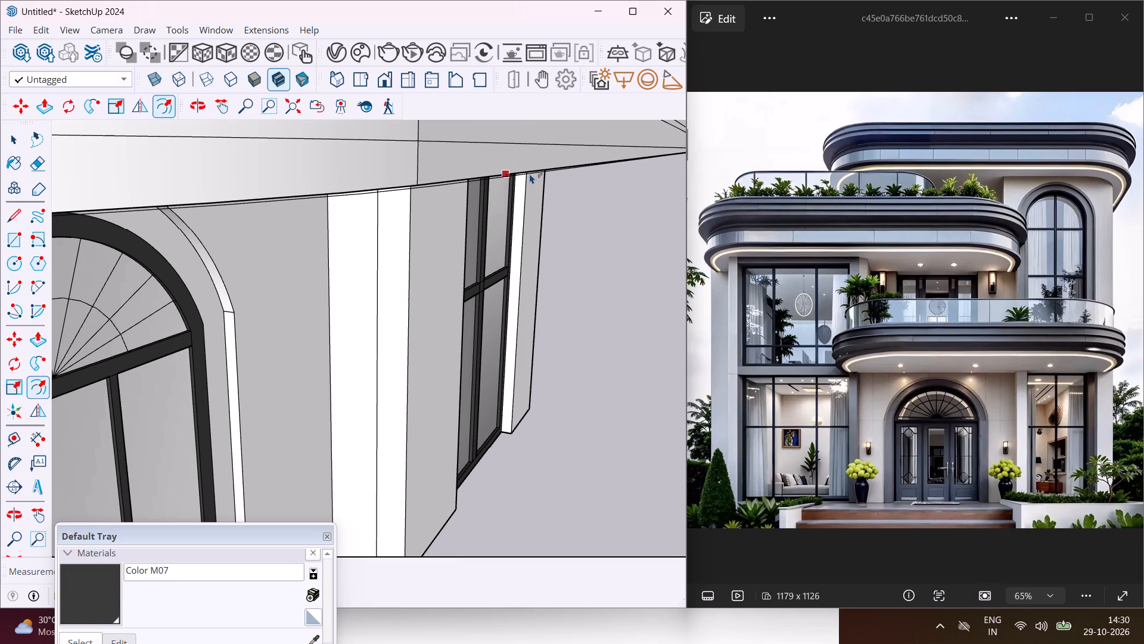
click(530, 174)
key(Escape)
key(space)
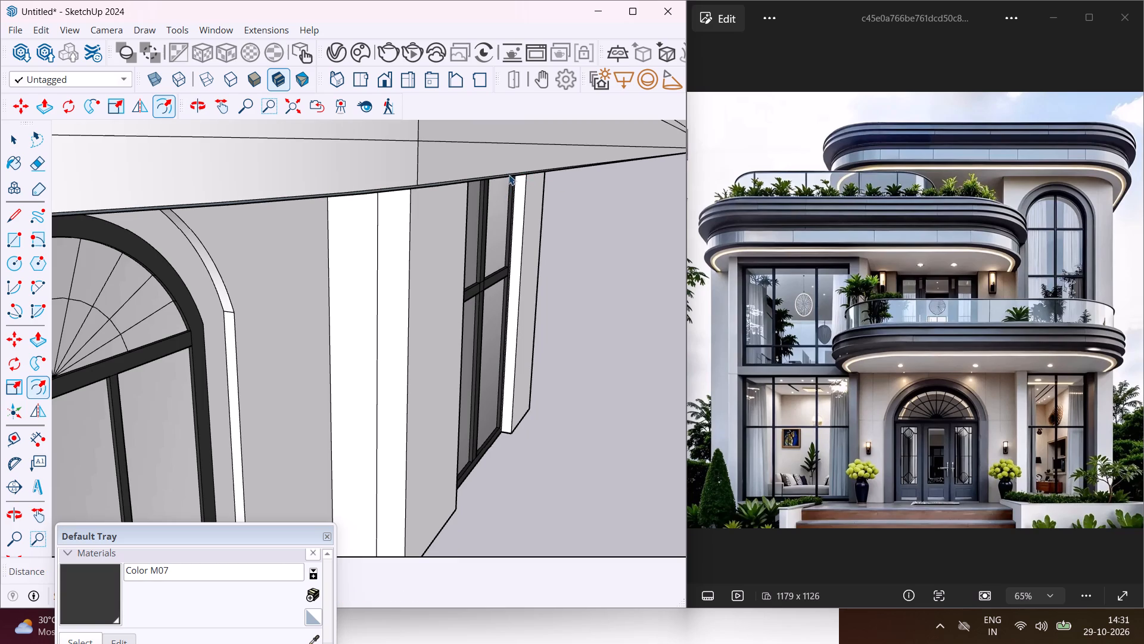
Push/Pull the thin bottom strip slightly upward to form a shallow projecting lip around the balcony fascia's lower edge.
middle_drag(508, 174, 526, 226)
scroll(445, 185, up, 3)
scroll(439, 179, down, 4)
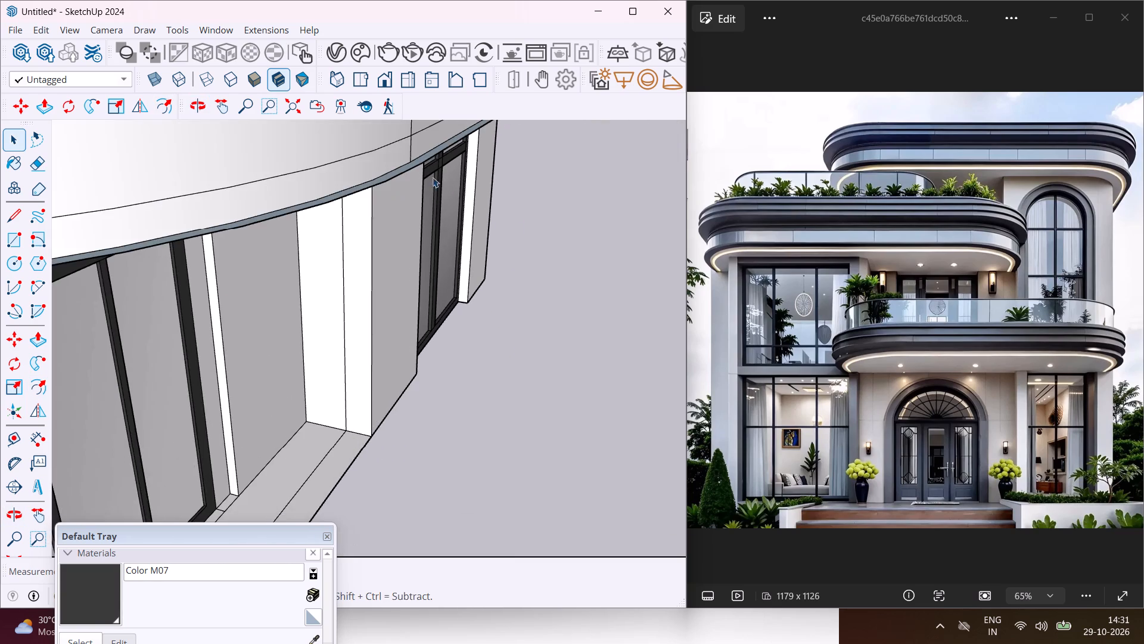
scroll(415, 170, down, 1)
scroll(412, 169, up, 3)
middle_drag(412, 169, 420, 195)
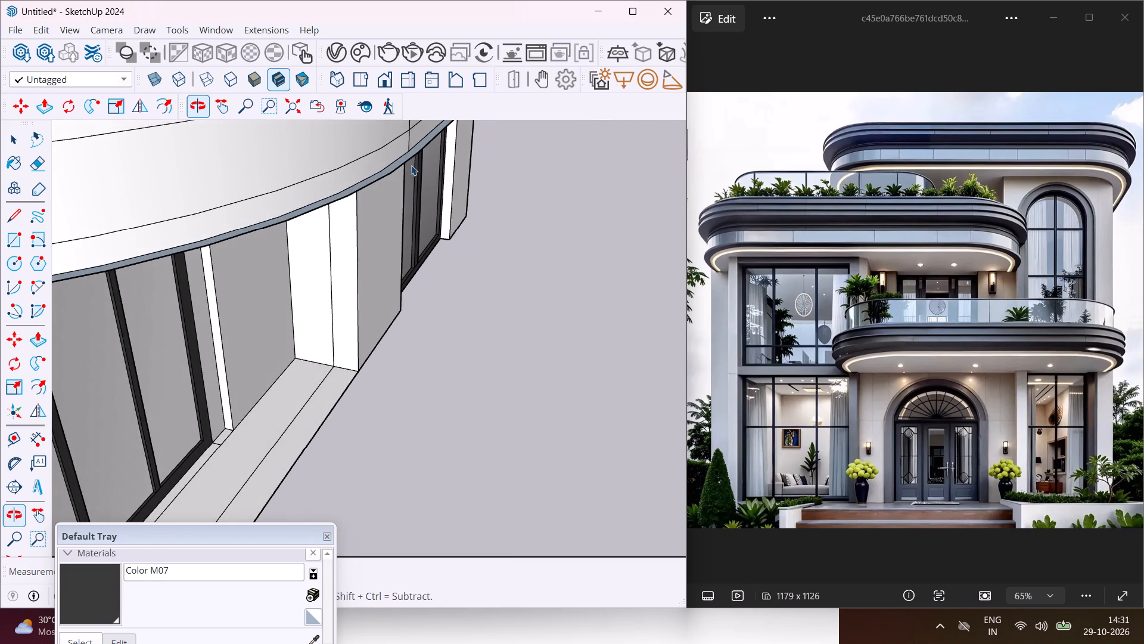
scroll(411, 165, up, 4)
scroll(408, 151, down, 7)
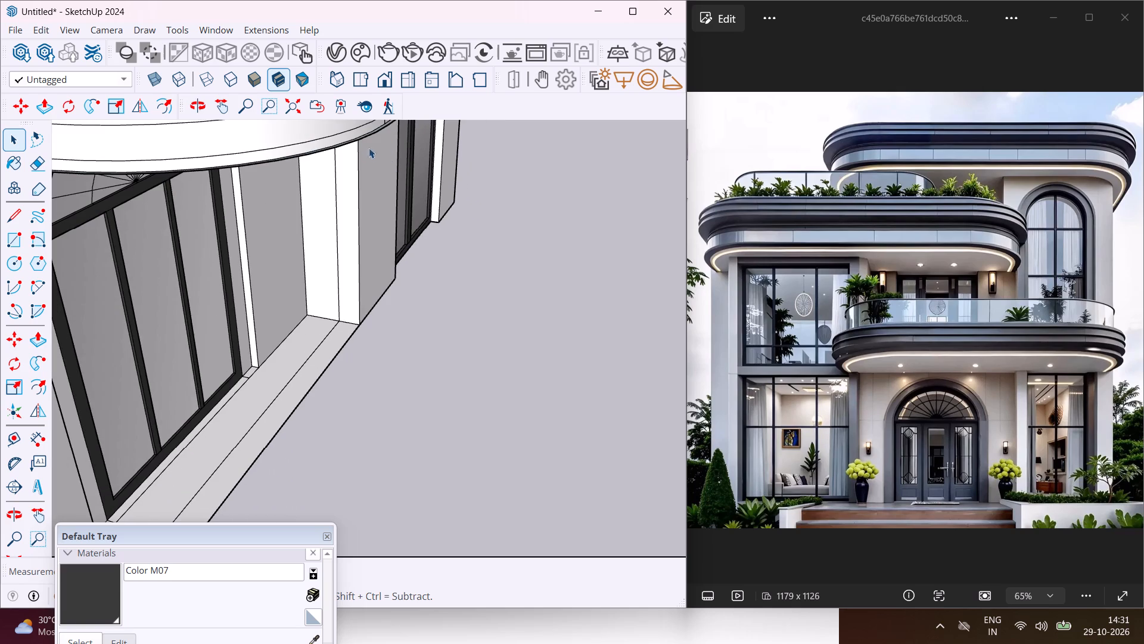
middle_drag(358, 143, 446, 197)
scroll(380, 154, up, 3)
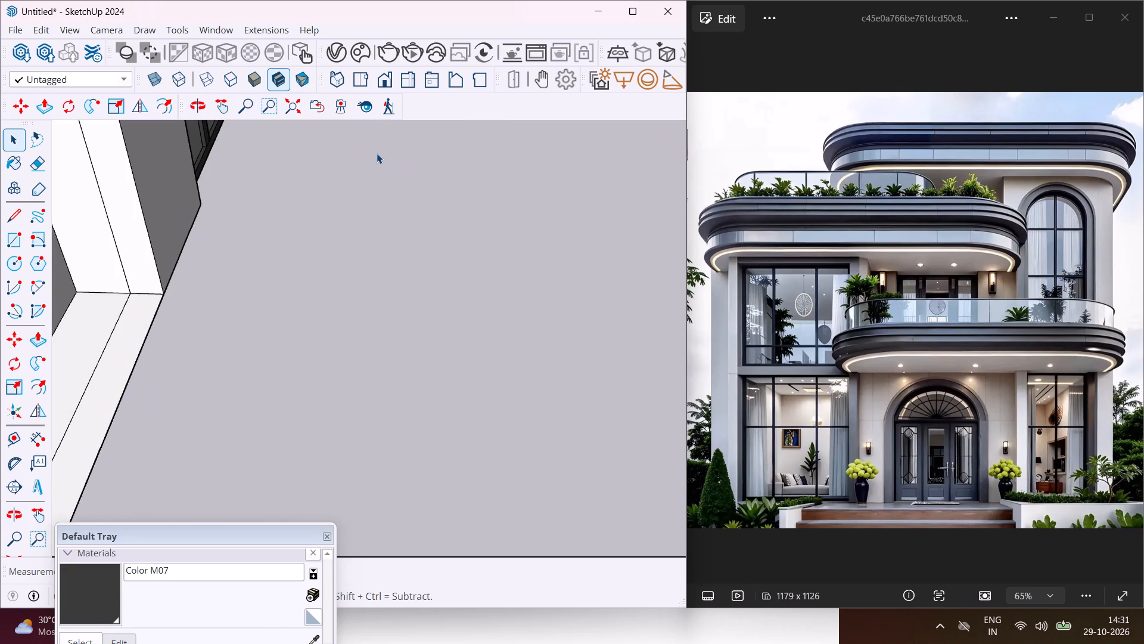
scroll(372, 154, down, 2)
scroll(356, 162, up, 3)
click(356, 162)
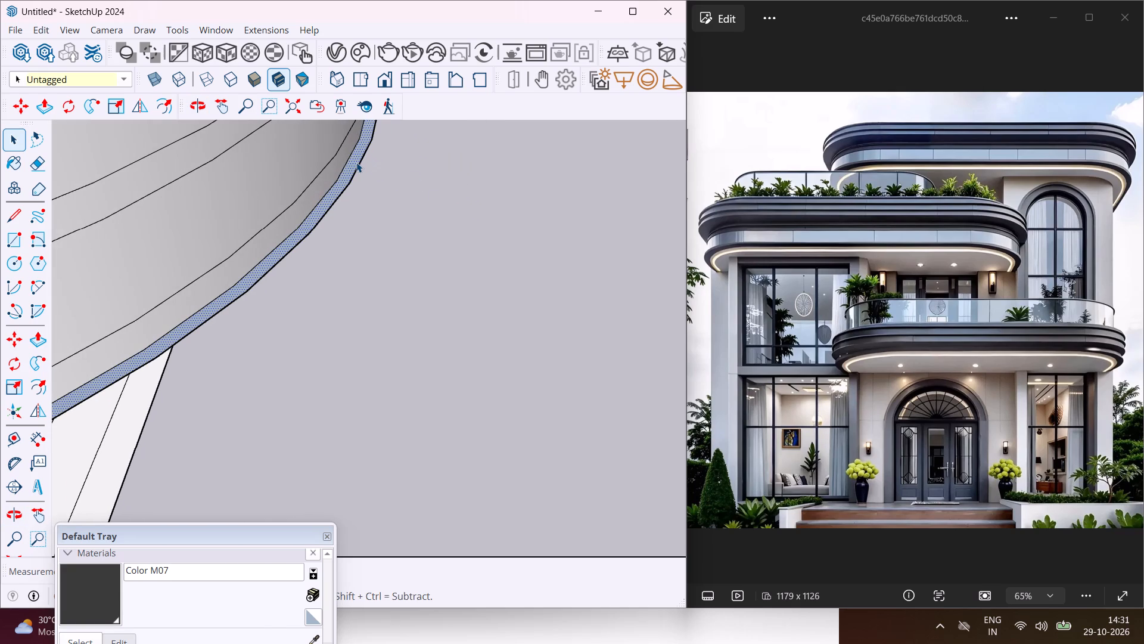
key(p)
click(356, 162)
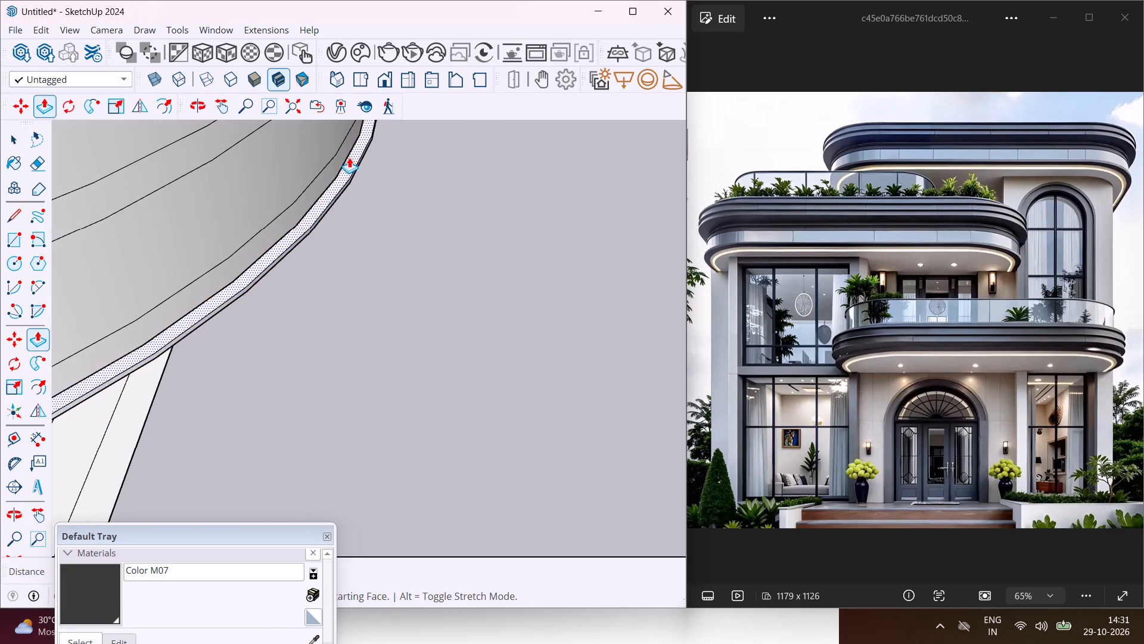
click(338, 147)
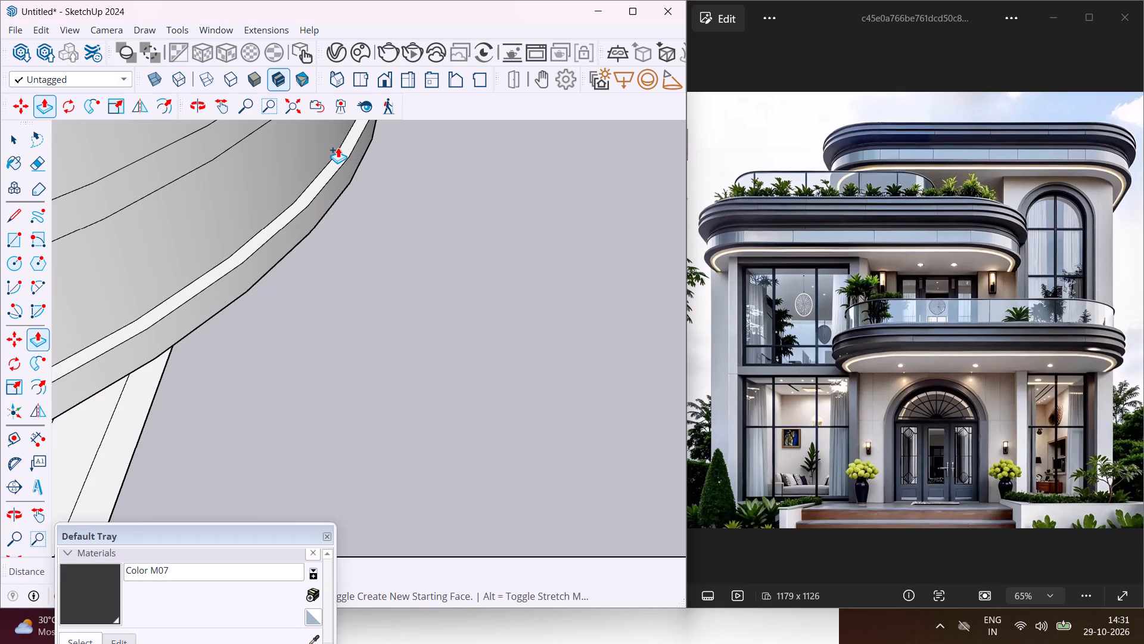
key(Escape)
key(space)
Erase the seam lines crossing the underside of the middle rounded roof slab around its near rounded corner.
scroll(351, 201, down, 6)
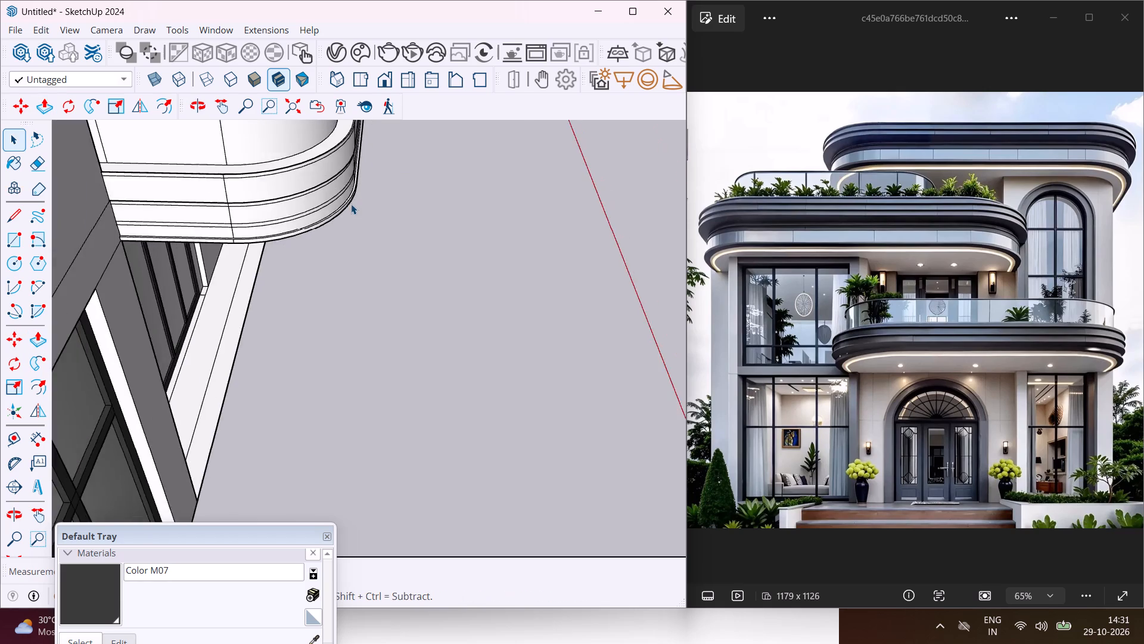
scroll(351, 204, down, 5)
middle_drag(406, 209, 292, 210)
scroll(290, 208, down, 6)
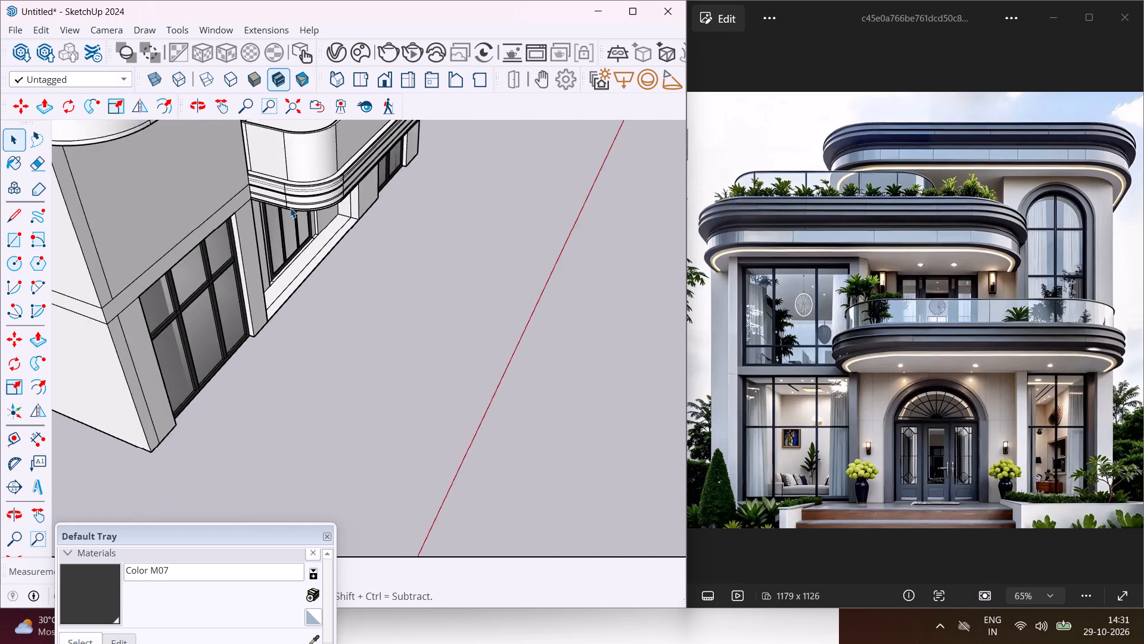
scroll(290, 208, down, 13)
scroll(253, 150, up, 6)
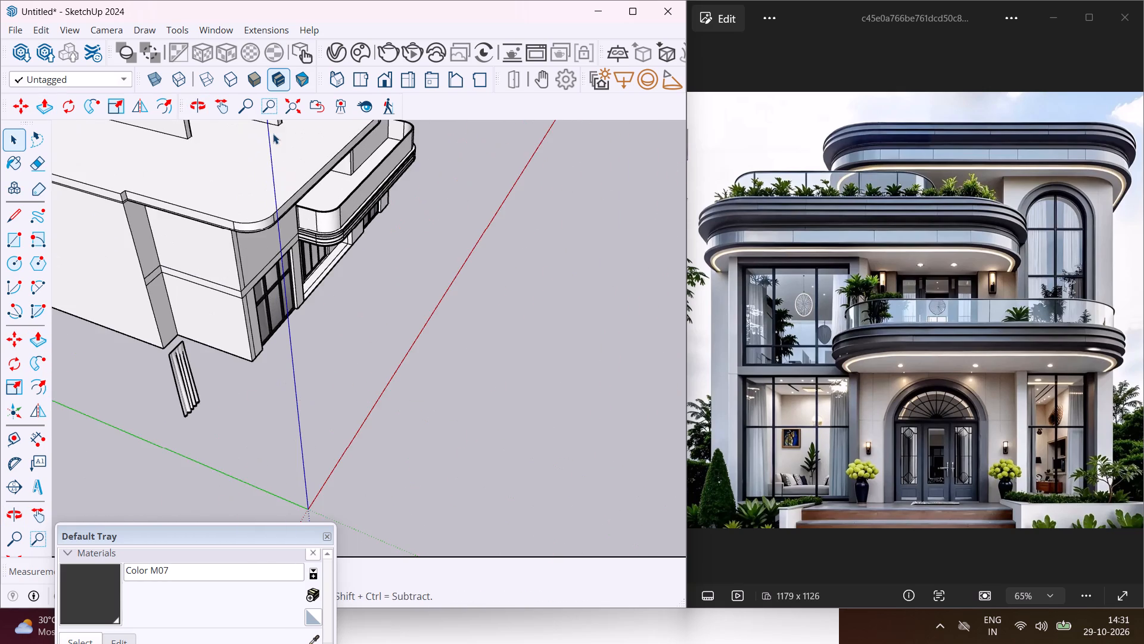
scroll(273, 134, up, 6)
middle_drag(260, 239, 297, 174)
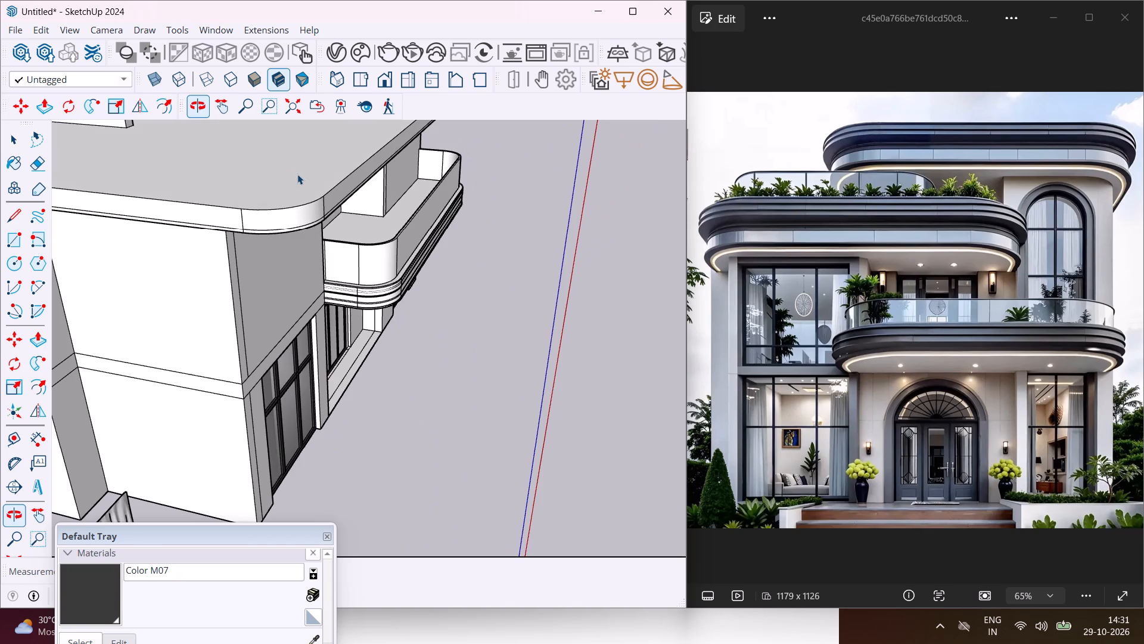
scroll(297, 174, up, 8)
middle_drag(307, 303, 309, 249)
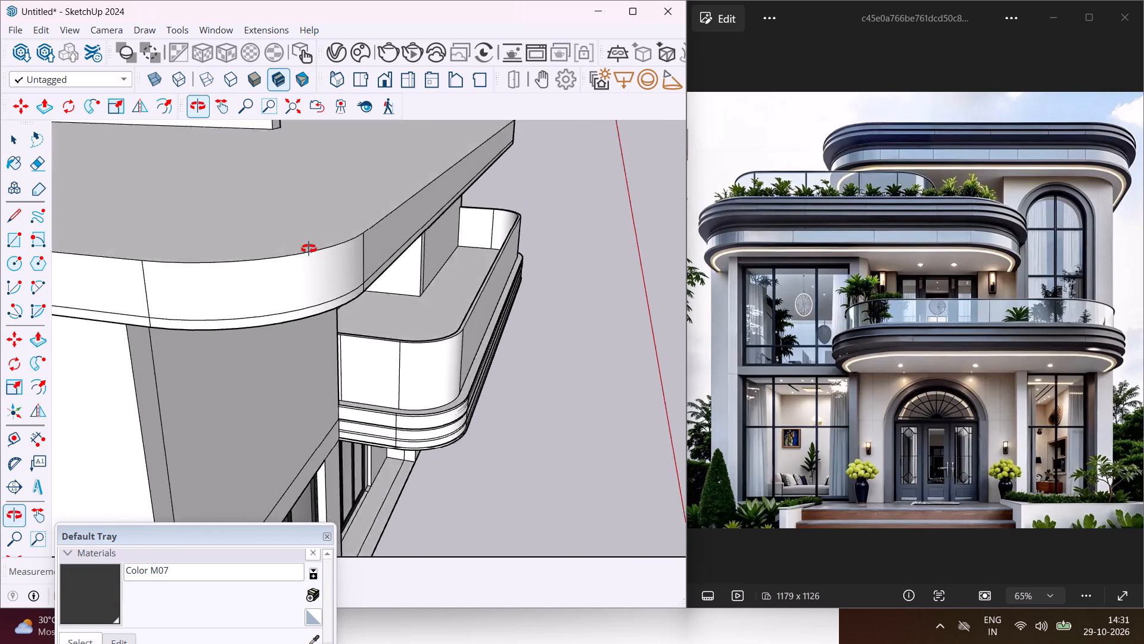
middle_drag(309, 249, 341, 113)
scroll(292, 309, up, 4)
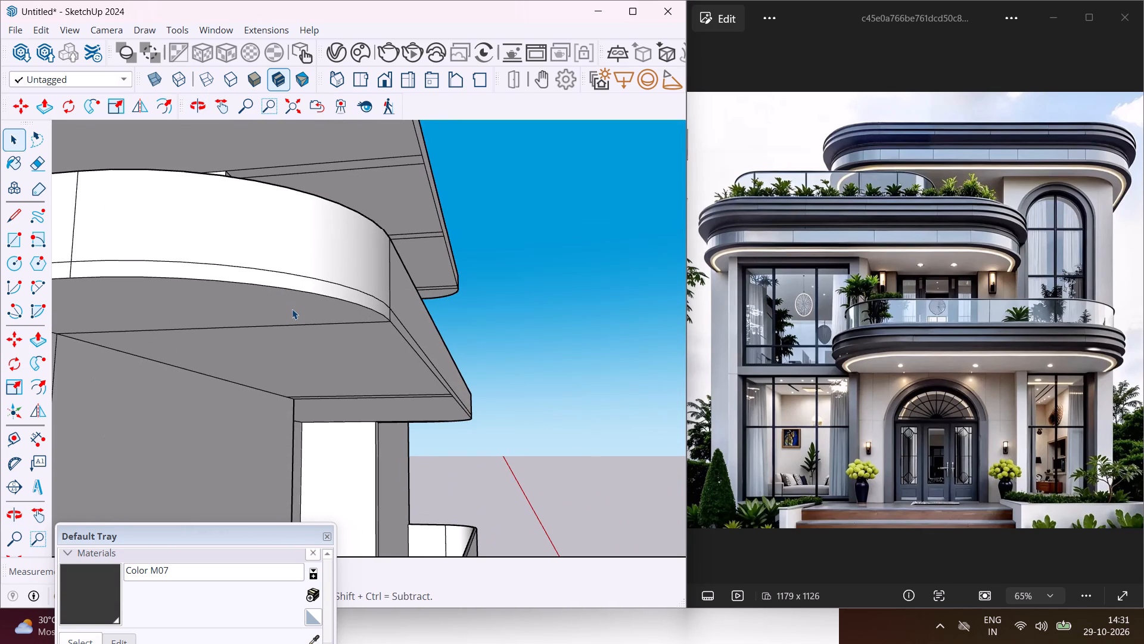
click(292, 309)
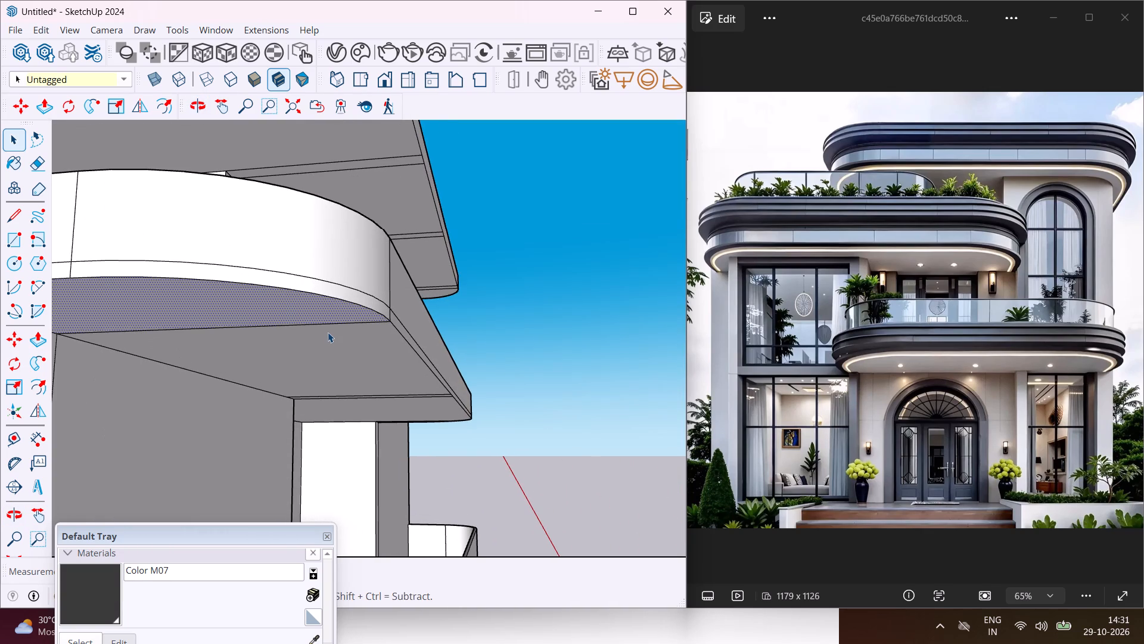
middle_drag(329, 325, 214, 348)
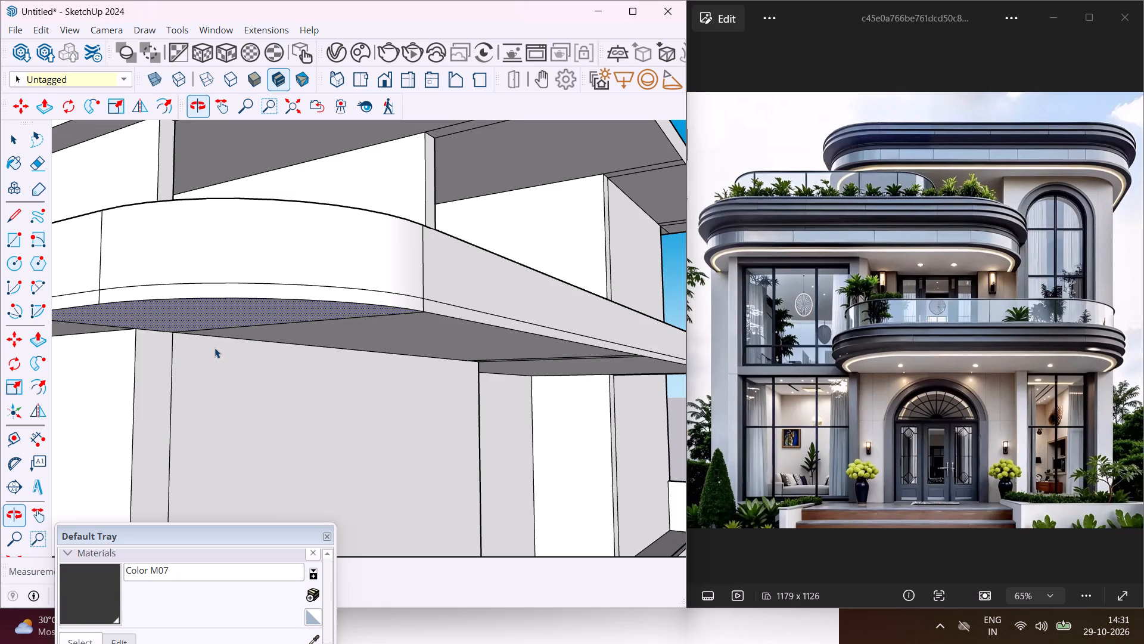
key(Escape)
key(space)
scroll(250, 315, down, 7)
middle_drag(250, 315, 254, 298)
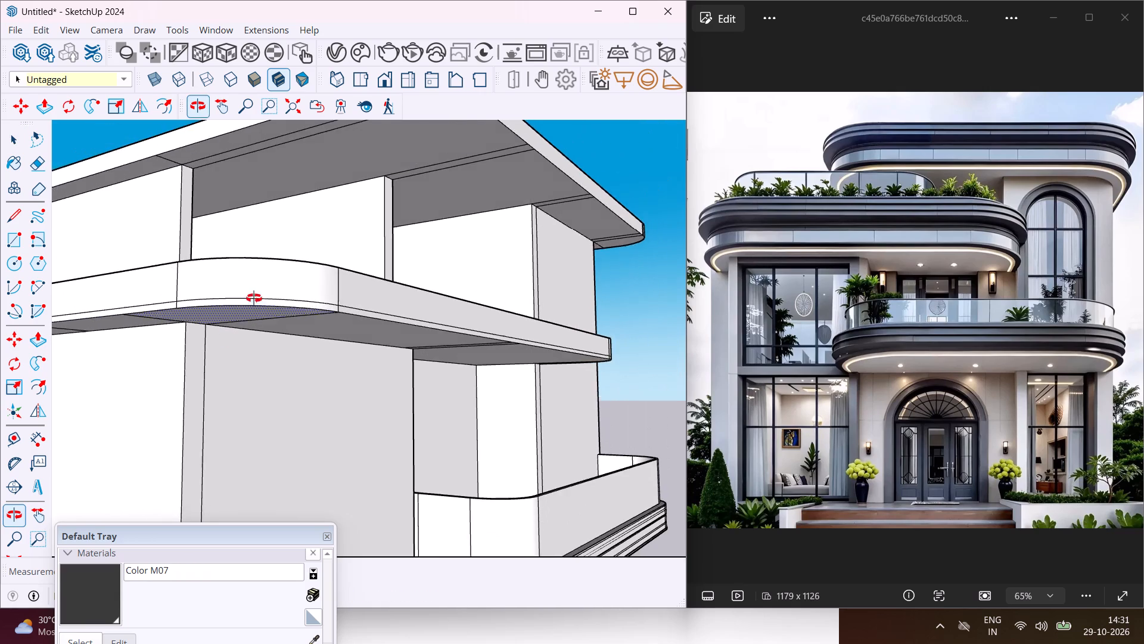
middle_drag(254, 298, 218, 230)
scroll(218, 230, down, 4)
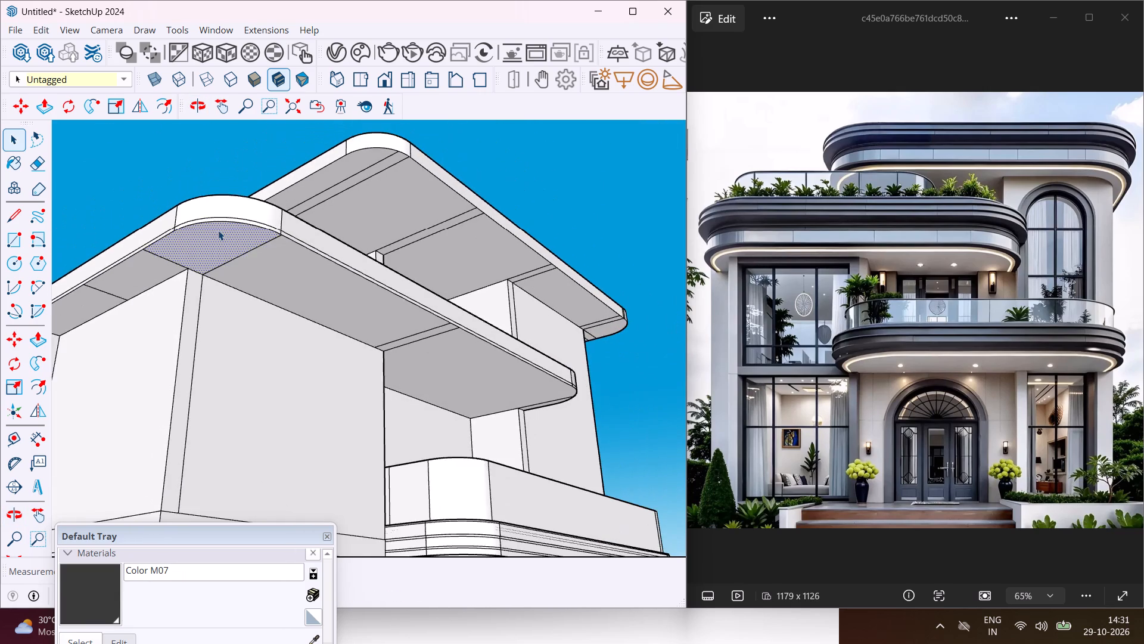
middle_drag(218, 230, 321, 239)
key(e)
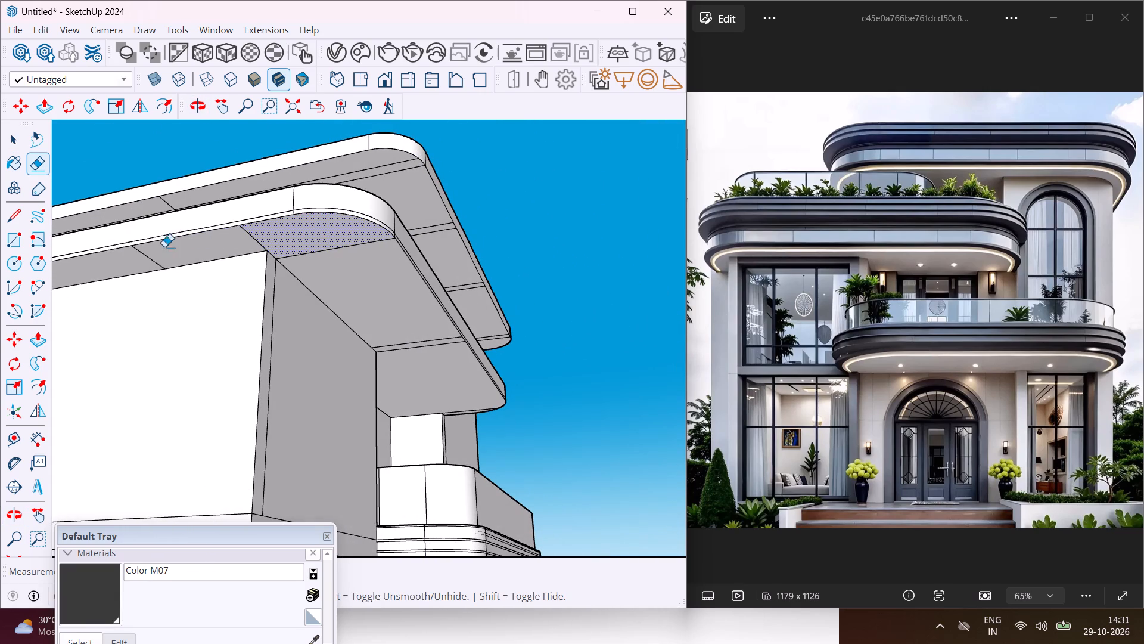
drag(142, 258, 245, 235)
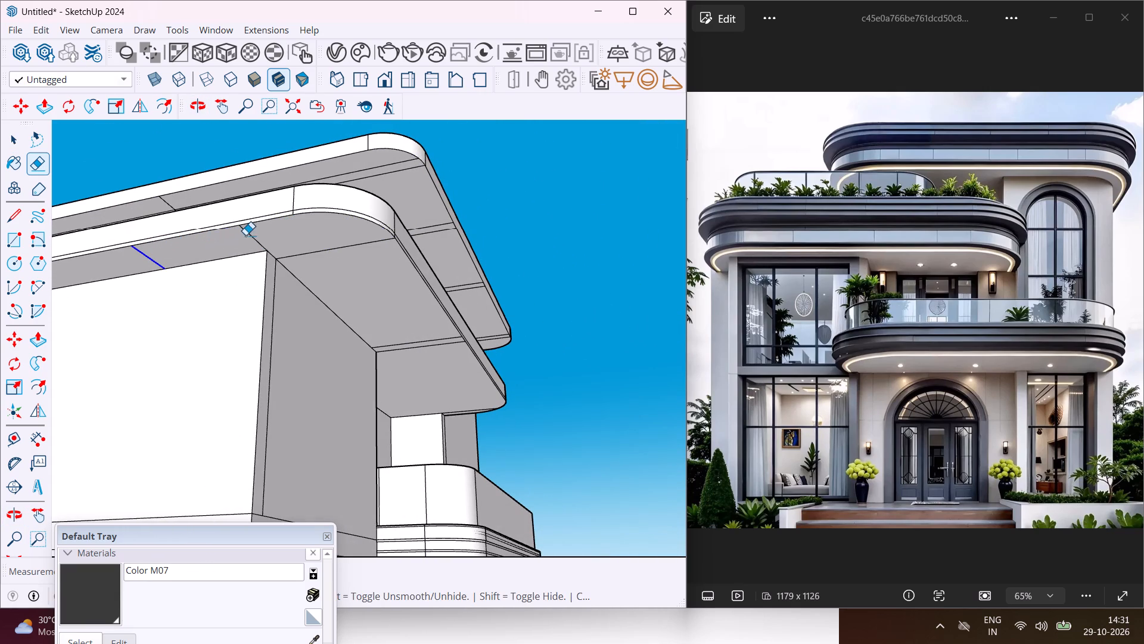
drag(245, 235, 260, 235)
drag(315, 246, 344, 262)
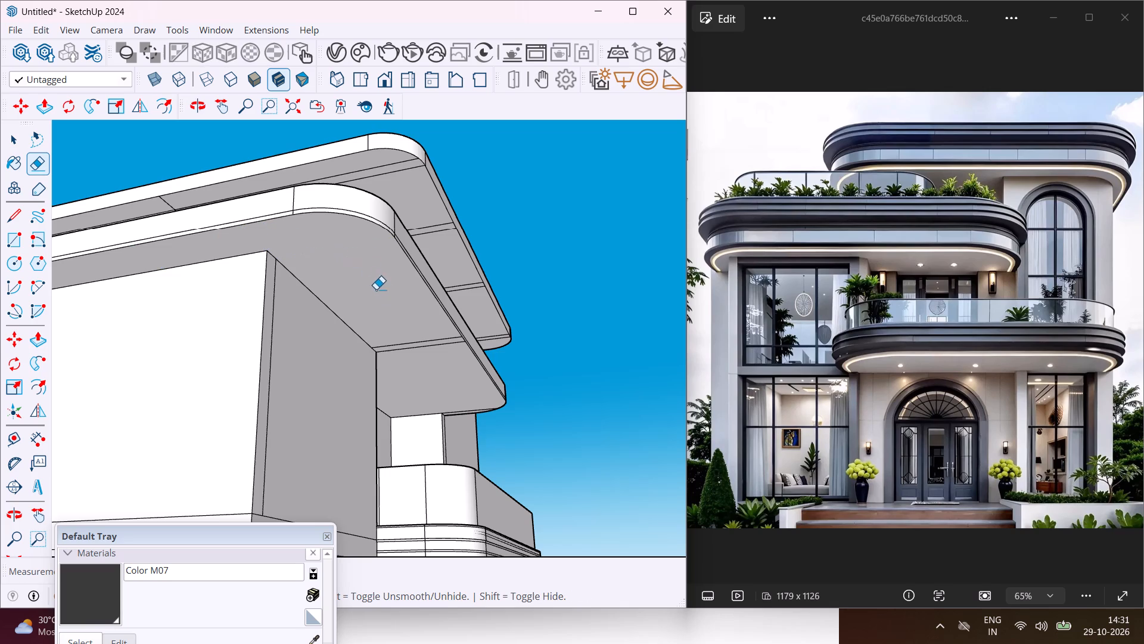
Erase the remaining seam lines at the far end of the slab's underside, merging it into one face.
scroll(414, 330, up, 5)
drag(427, 340, 453, 358)
scroll(500, 450, up, 7)
middle_drag(449, 355, 355, 262)
scroll(357, 264, up, 1)
scroll(518, 429, up, 3)
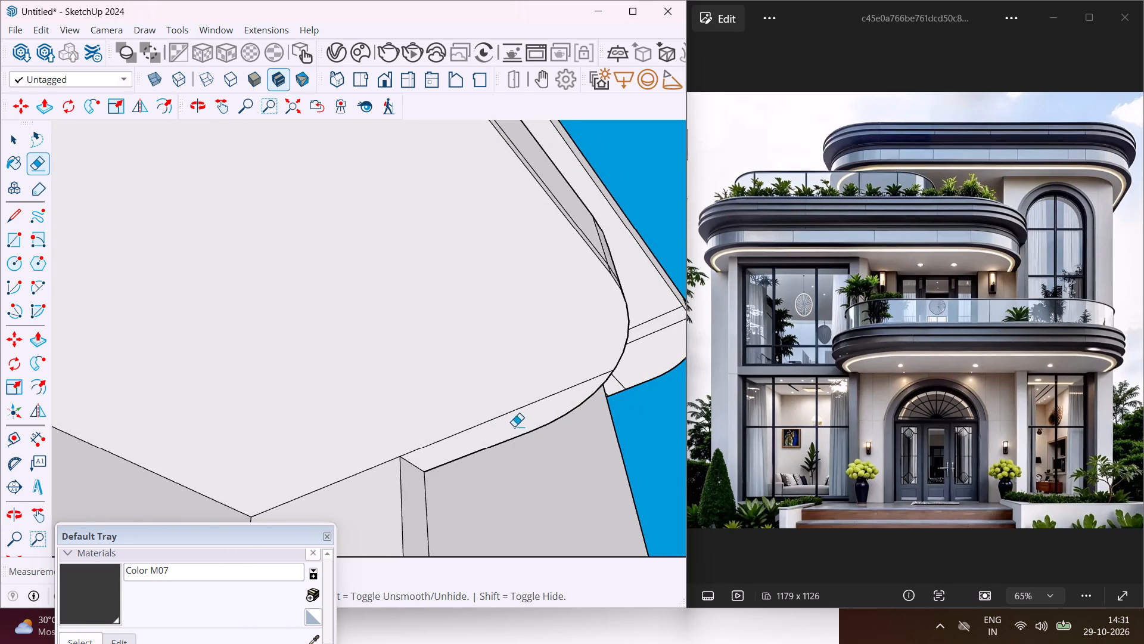
click(506, 414)
key(Escape)
key(space)
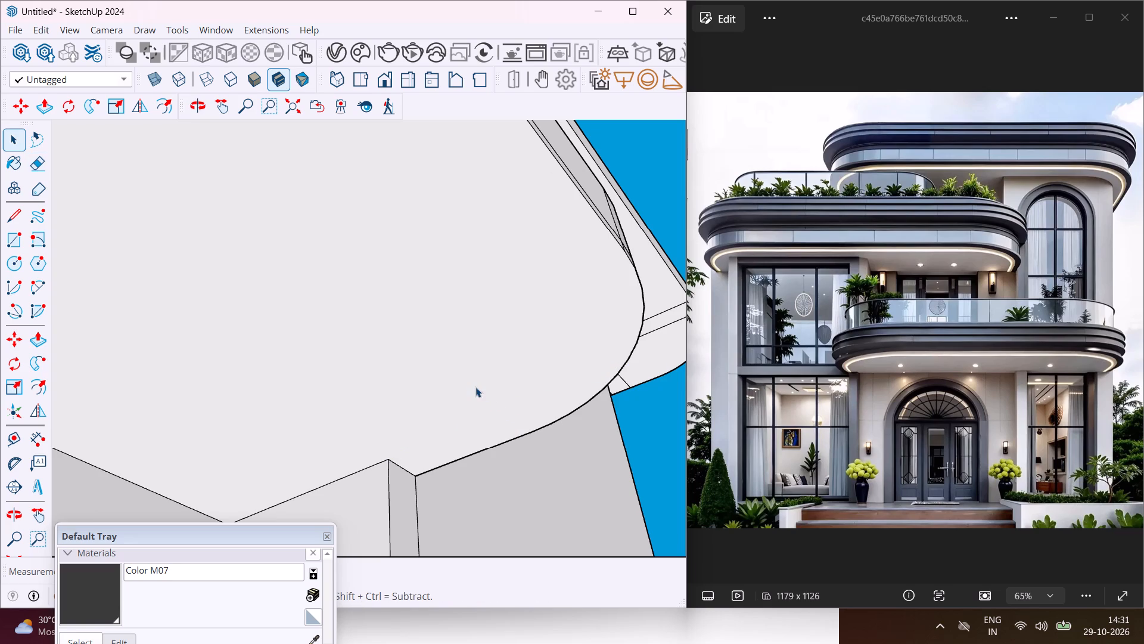
Offset the outline of the slab's merged underside face slightly inward, leaving a narrow strip along its edge.
click(470, 376)
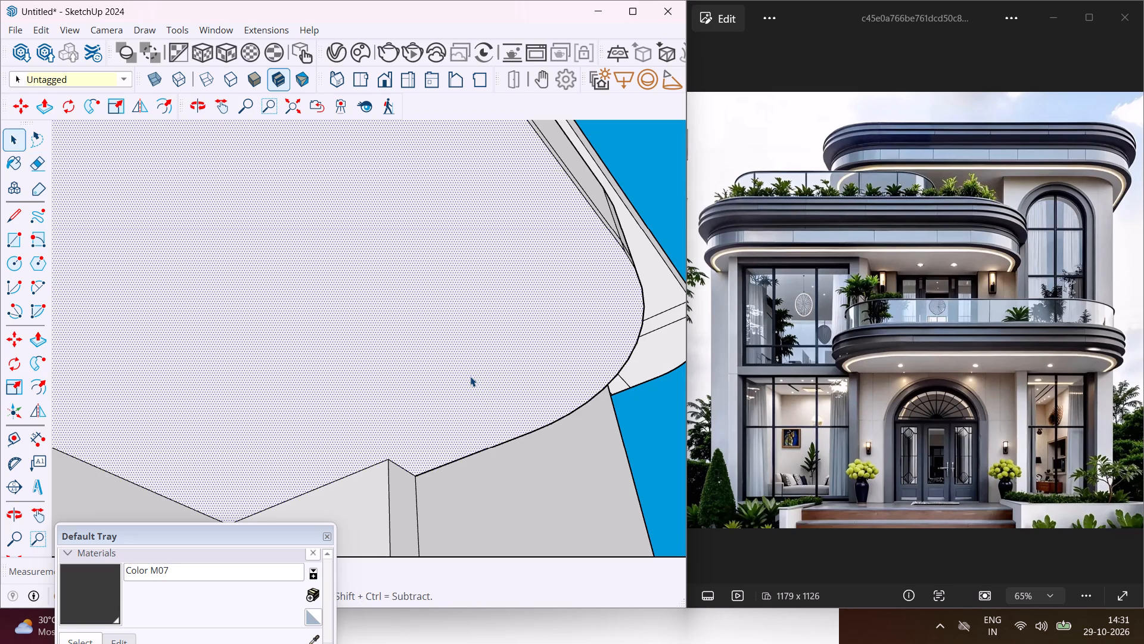
middle_drag(470, 374, 481, 426)
scroll(477, 301, down, 5)
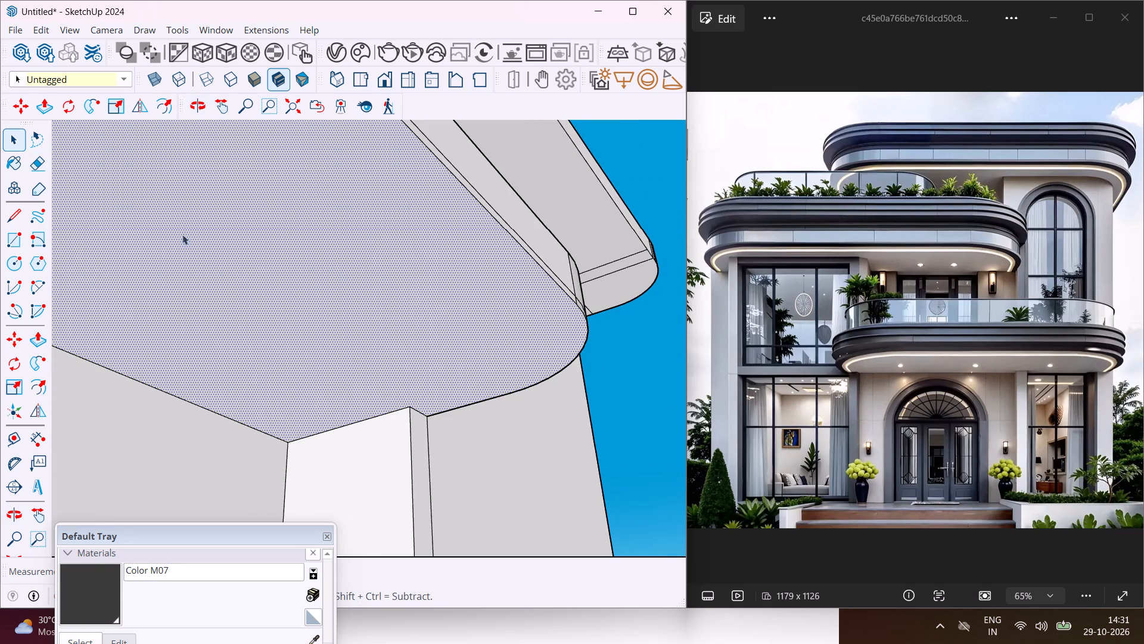
click(26, 397)
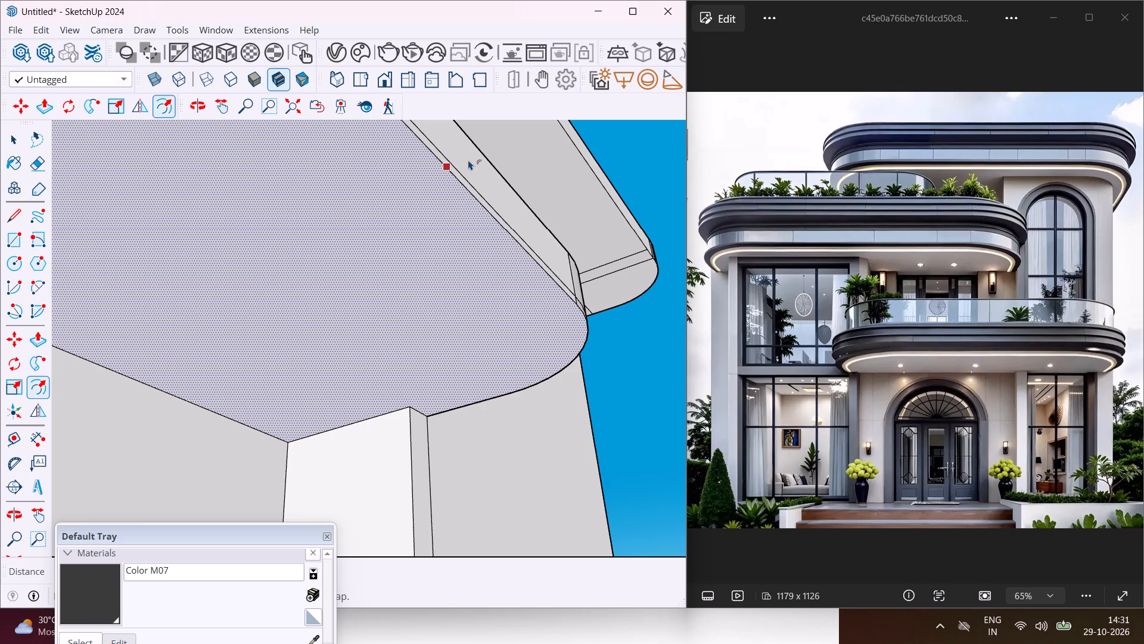
scroll(468, 160, up, 2)
click(447, 182)
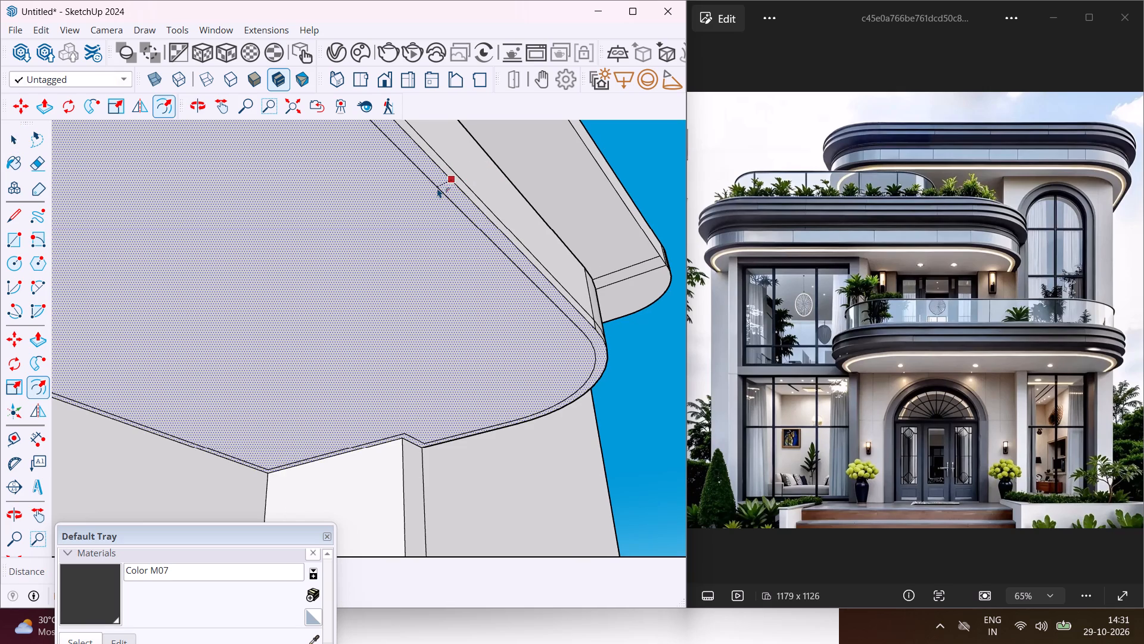
click(427, 190)
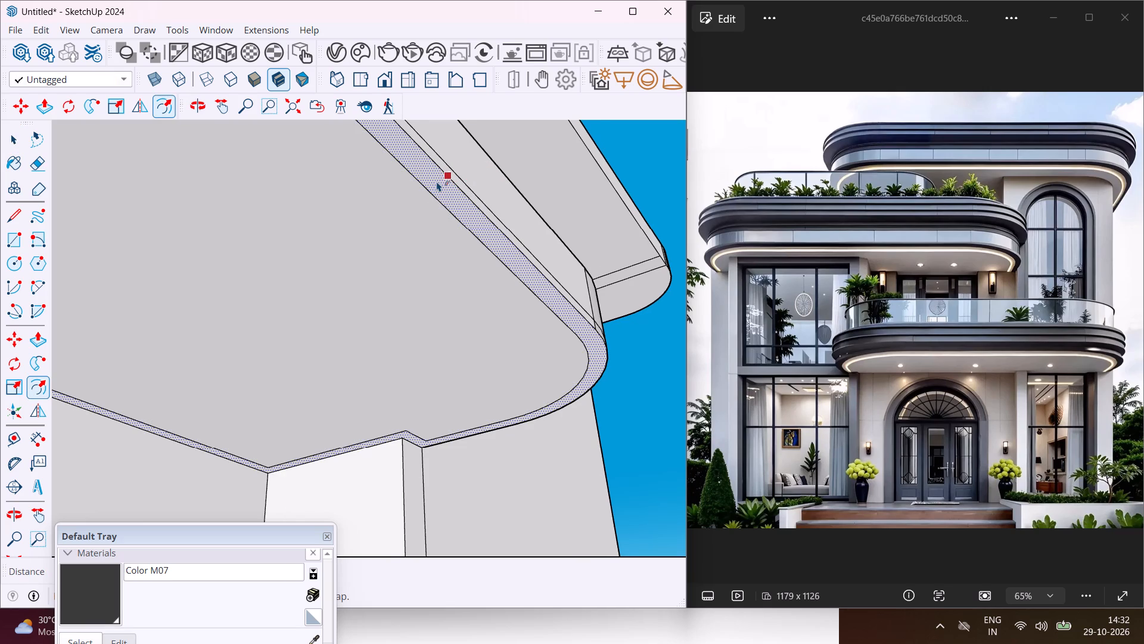
Offset the edge strip's outline inward to split it into two thinner parallel strips around the slab's underside.
scroll(437, 181, up, 3)
click(439, 179)
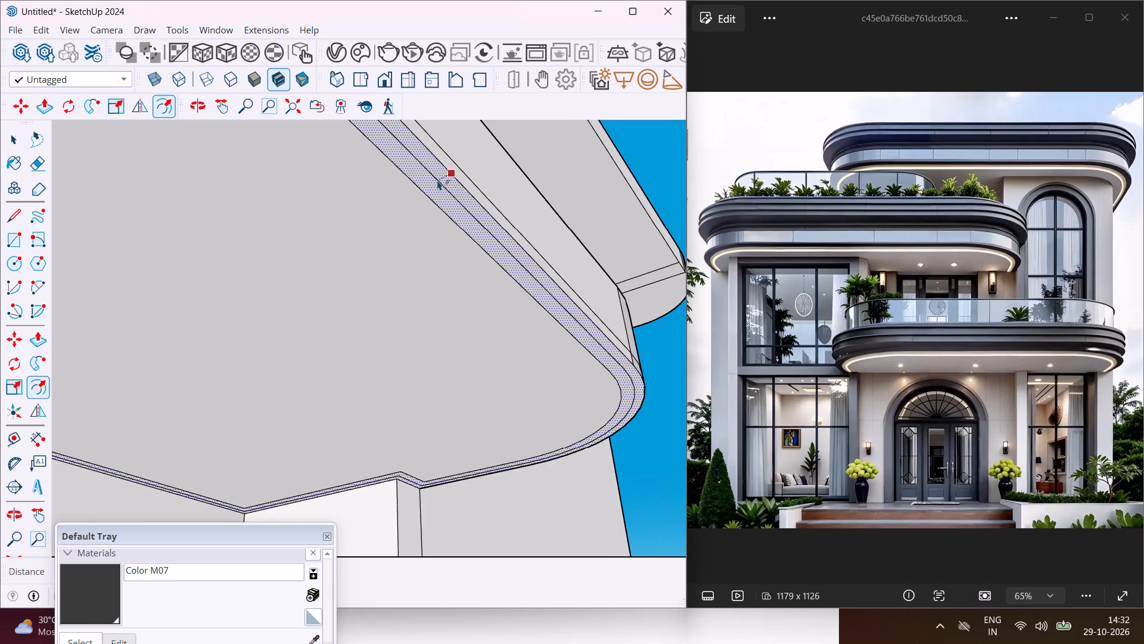
click(433, 182)
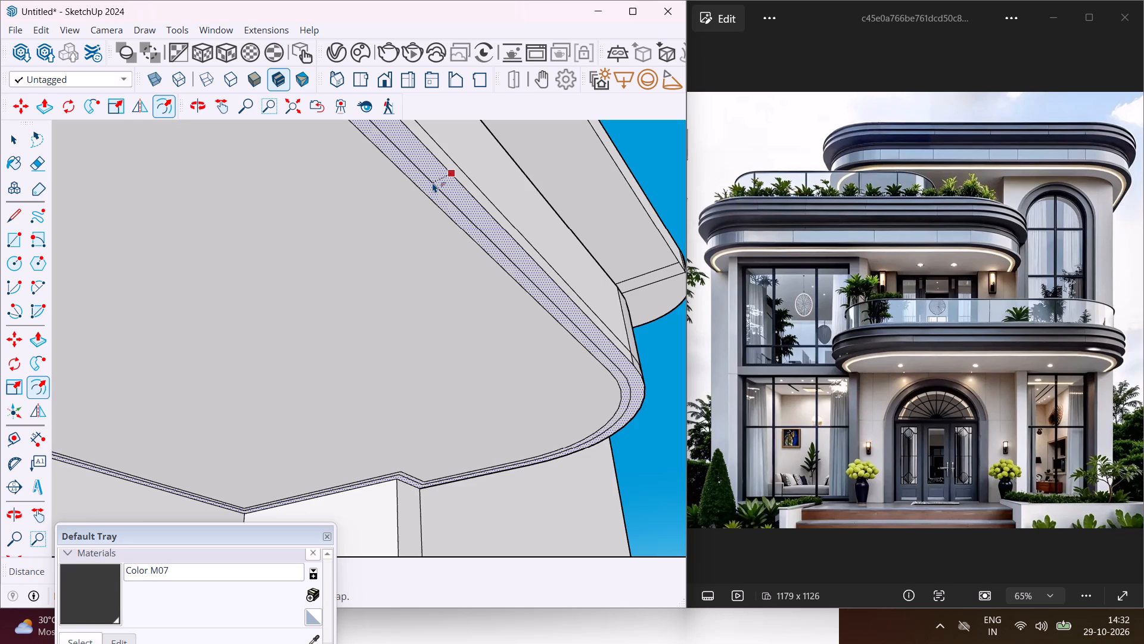
key(Escape)
key(space)
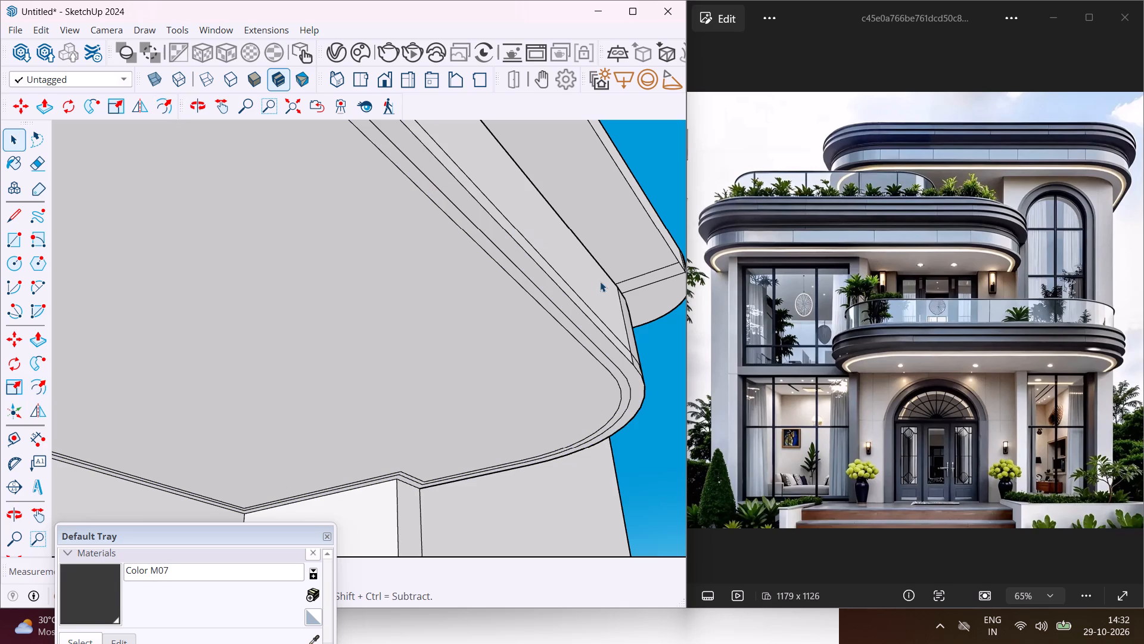
Draw two short lines extending the inner and middle offset lines to the wall edge at the stepped wall corner.
scroll(477, 227, down, 6)
middle_drag(468, 235, 476, 271)
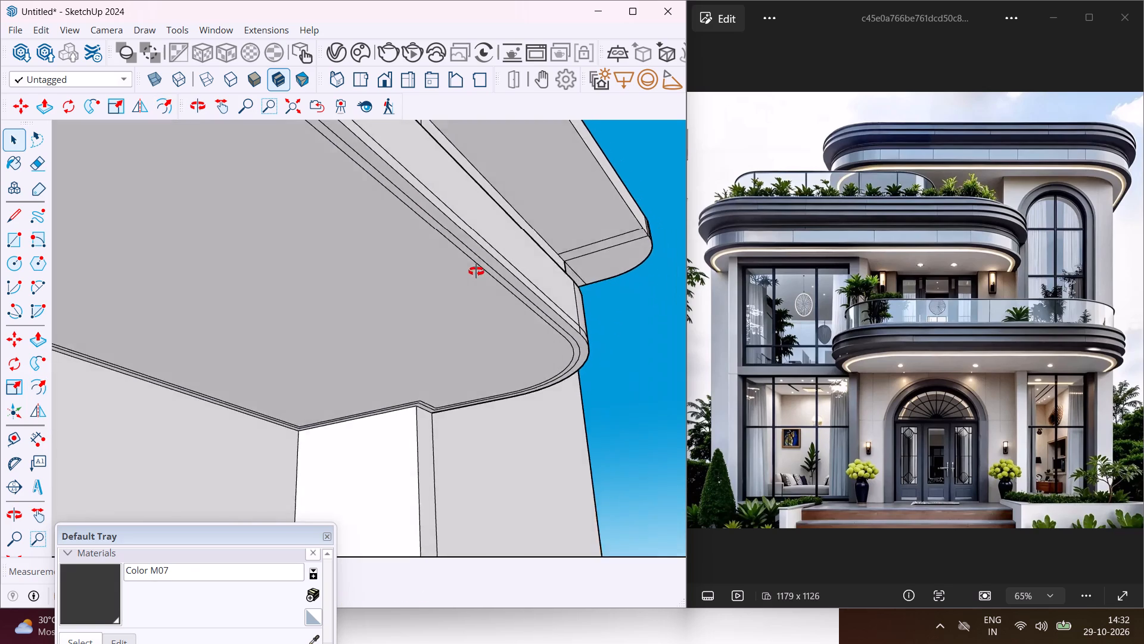
middle_drag(476, 271, 480, 281)
click(20, 216)
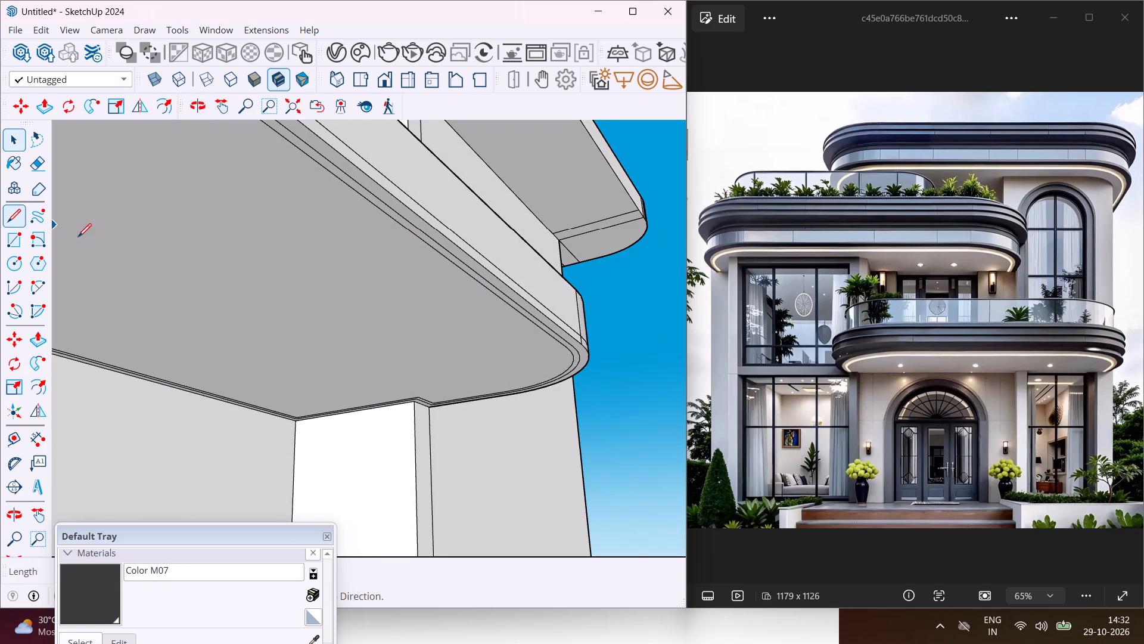
scroll(433, 410, up, 4)
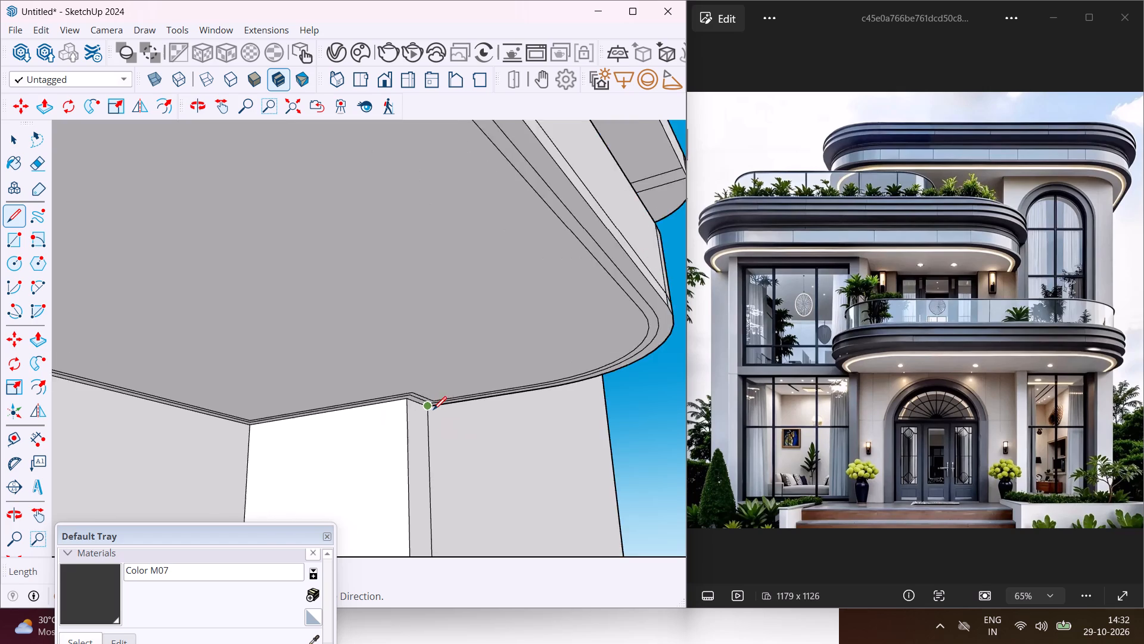
scroll(433, 410, up, 13)
middle_drag(427, 401, 416, 327)
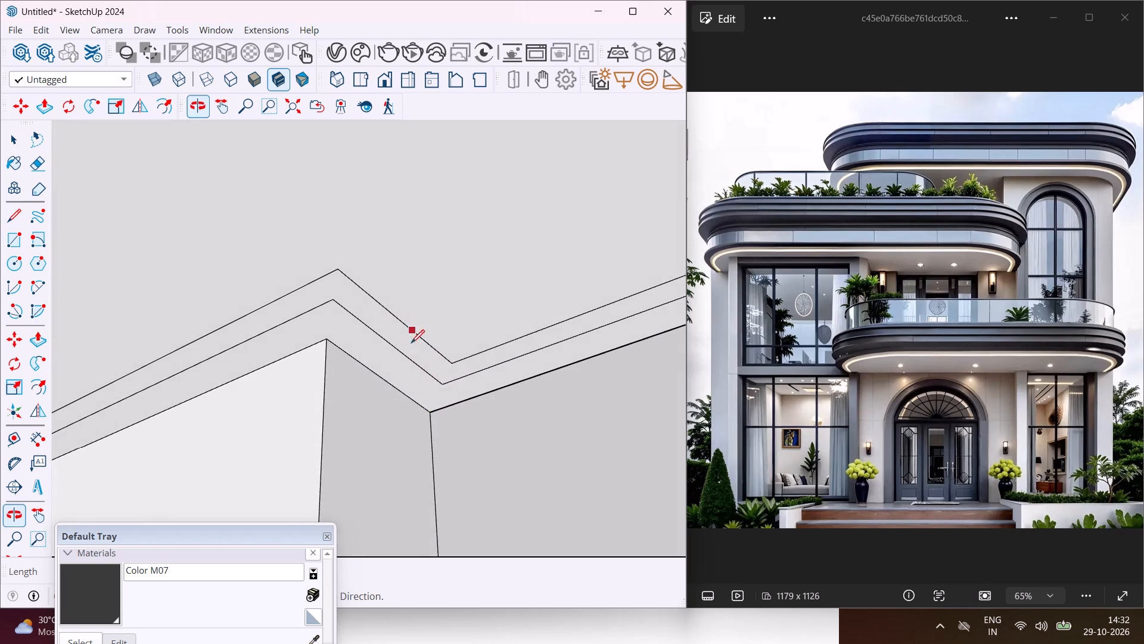
click(442, 384)
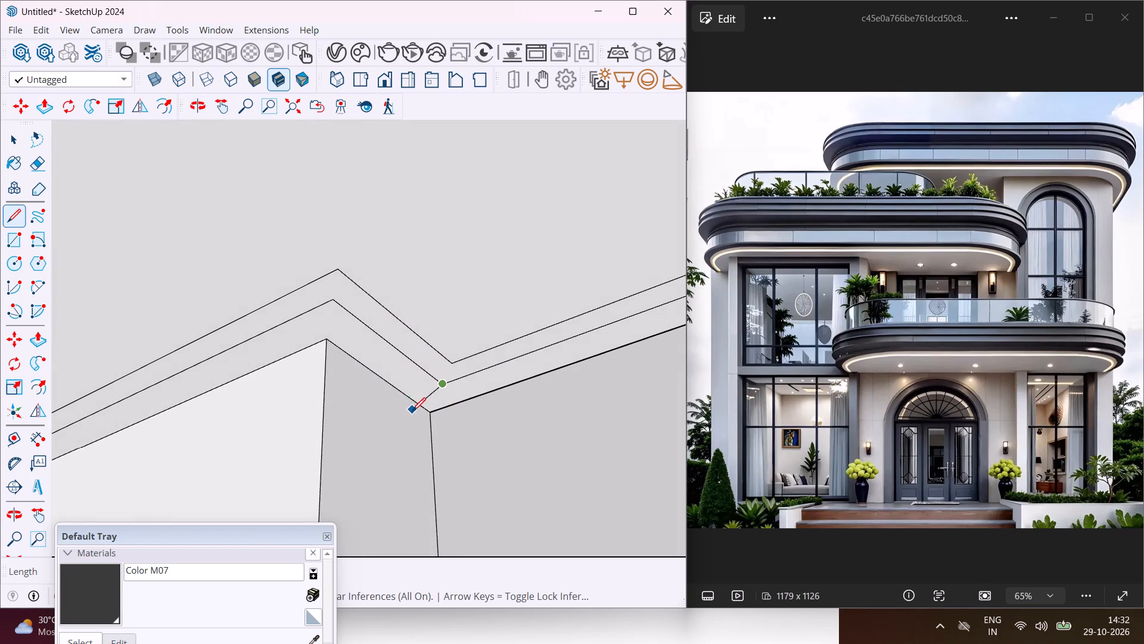
click(411, 402)
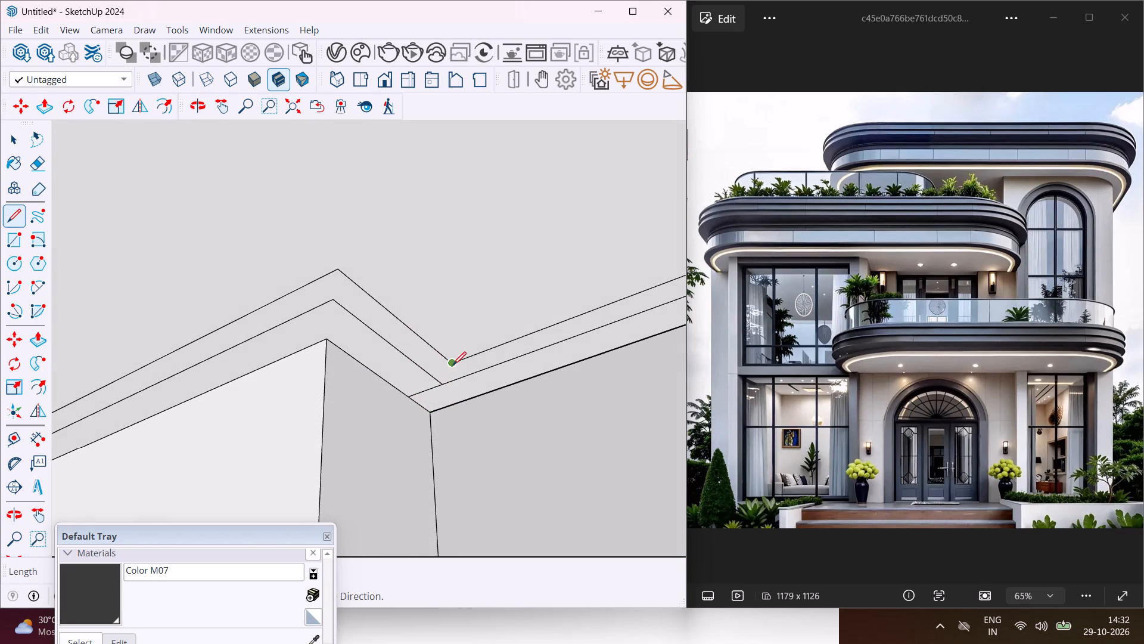
click(453, 365)
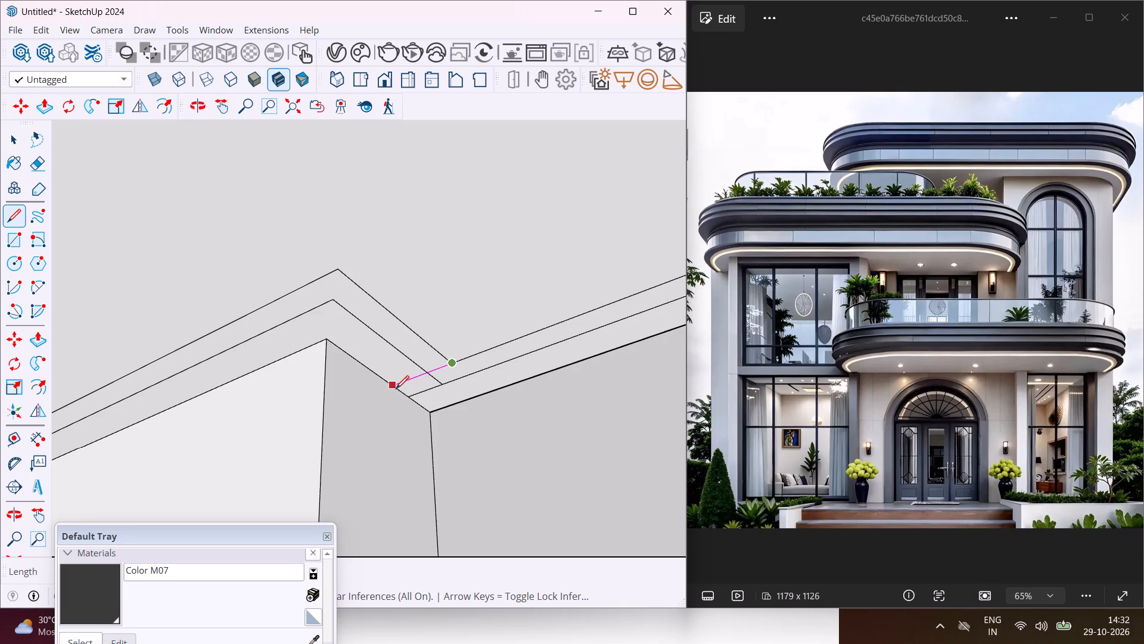
scroll(395, 389, up, 4)
click(393, 387)
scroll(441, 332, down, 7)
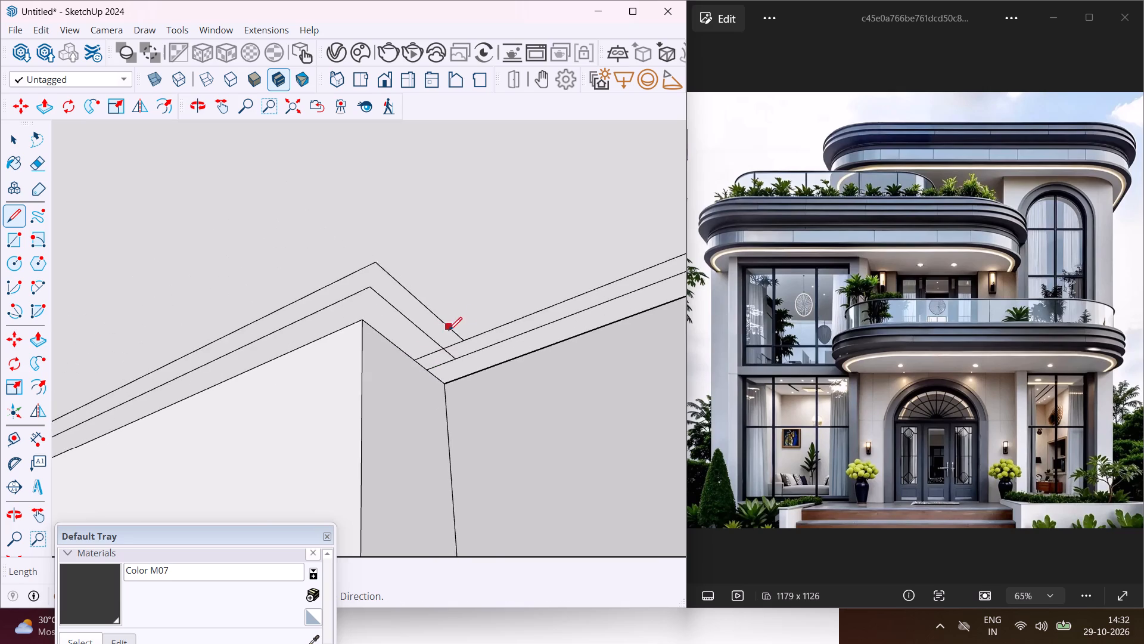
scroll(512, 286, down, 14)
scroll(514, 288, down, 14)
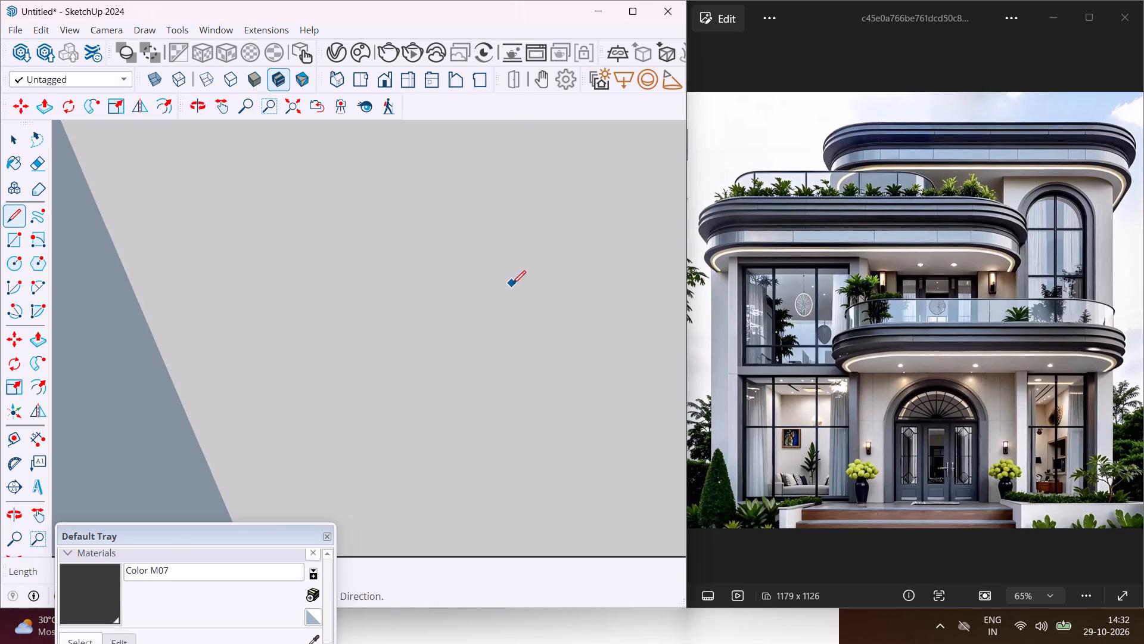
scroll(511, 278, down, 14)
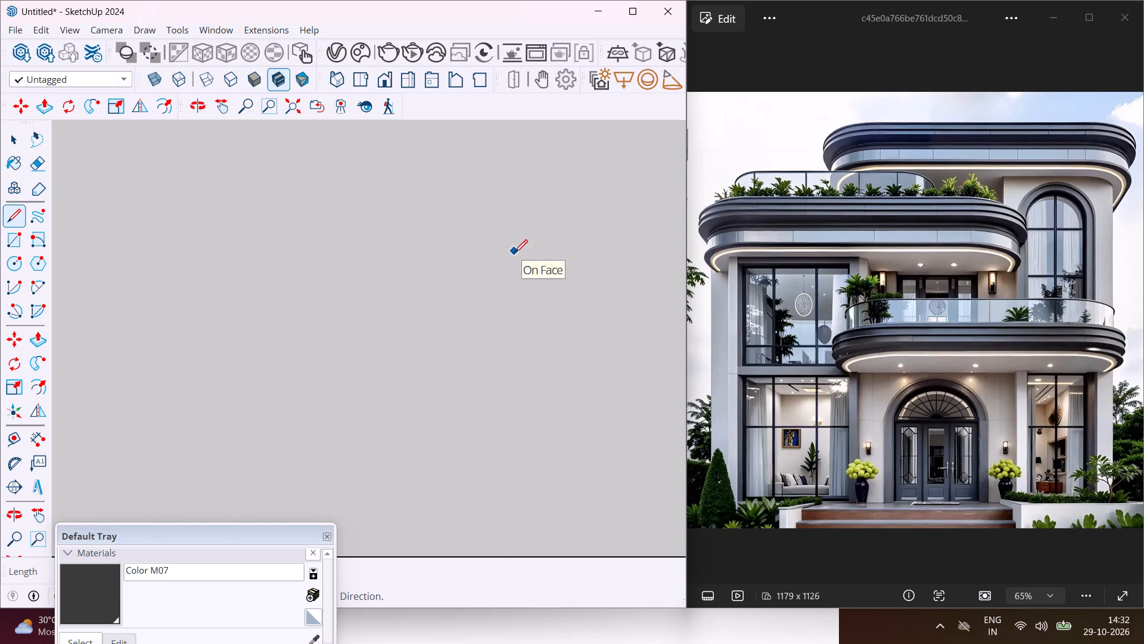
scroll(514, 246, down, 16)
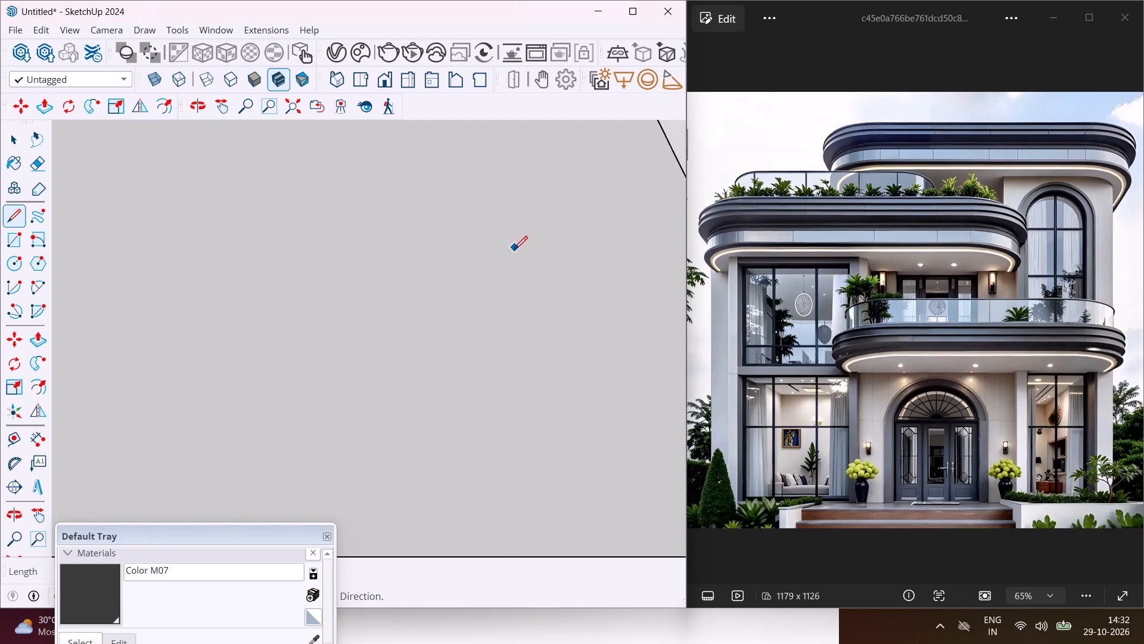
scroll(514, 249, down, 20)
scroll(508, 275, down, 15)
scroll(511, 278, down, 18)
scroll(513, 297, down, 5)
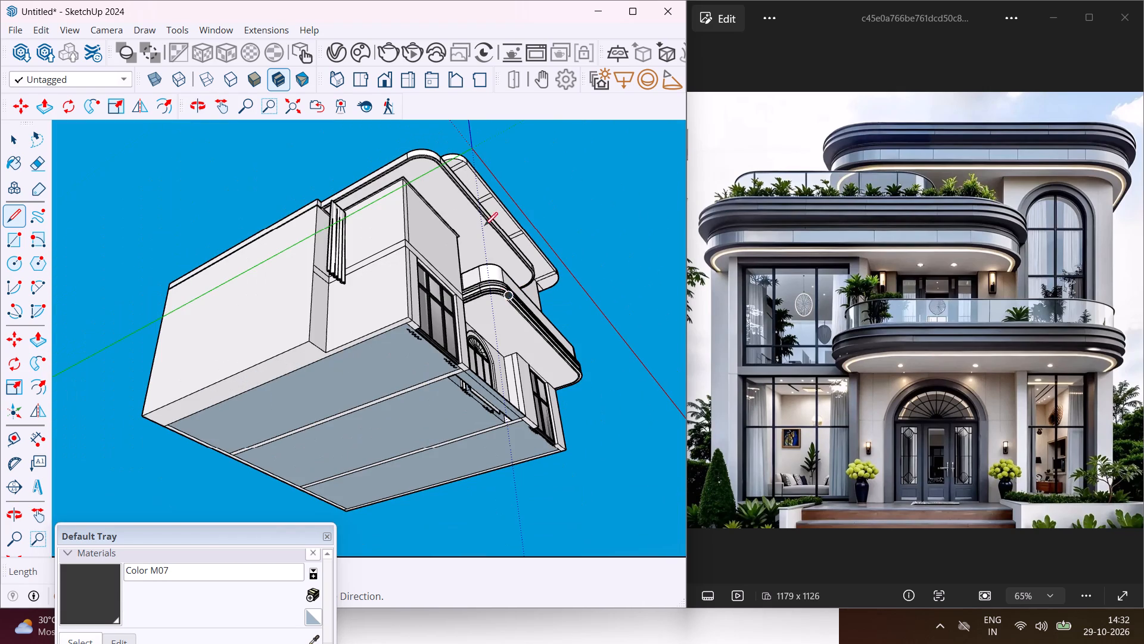
Draw two short lines extending the outer and inner offset lines to the wall edge at the stepped rear end of the slab's underside.
scroll(332, 206, up, 4)
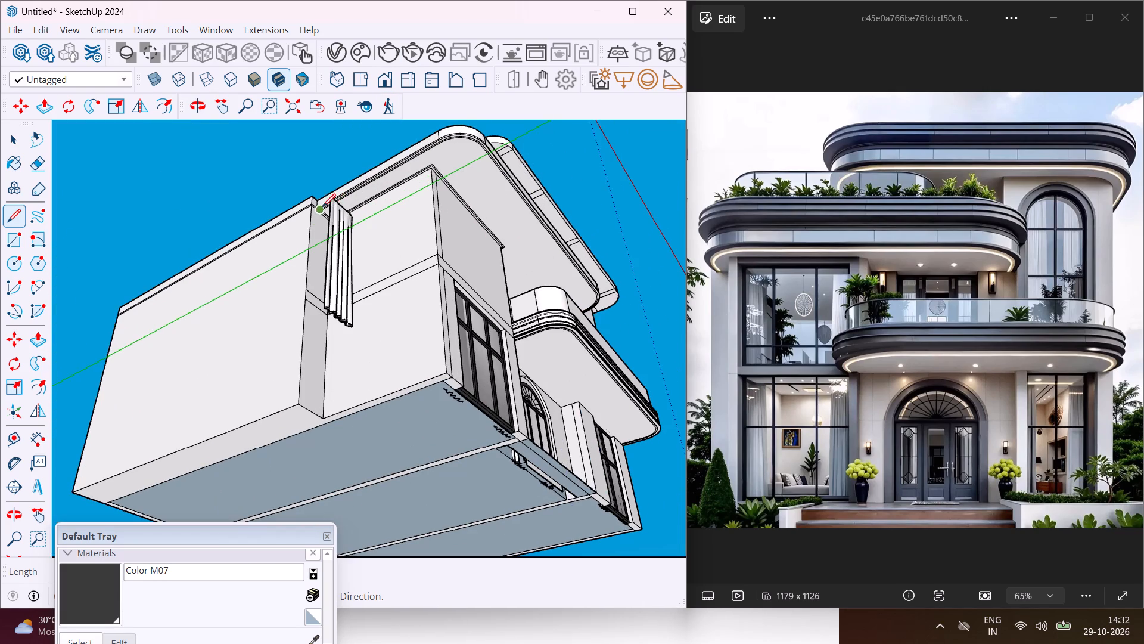
scroll(318, 199, up, 19)
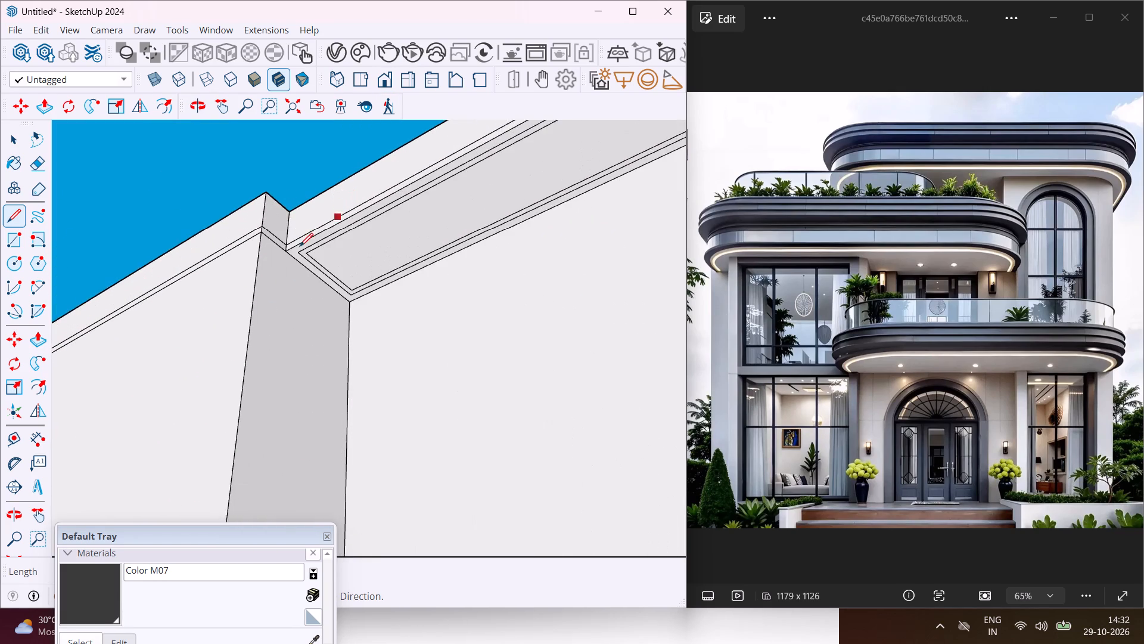
scroll(300, 246, up, 9)
middle_drag(299, 252, 294, 191)
scroll(294, 192, up, 1)
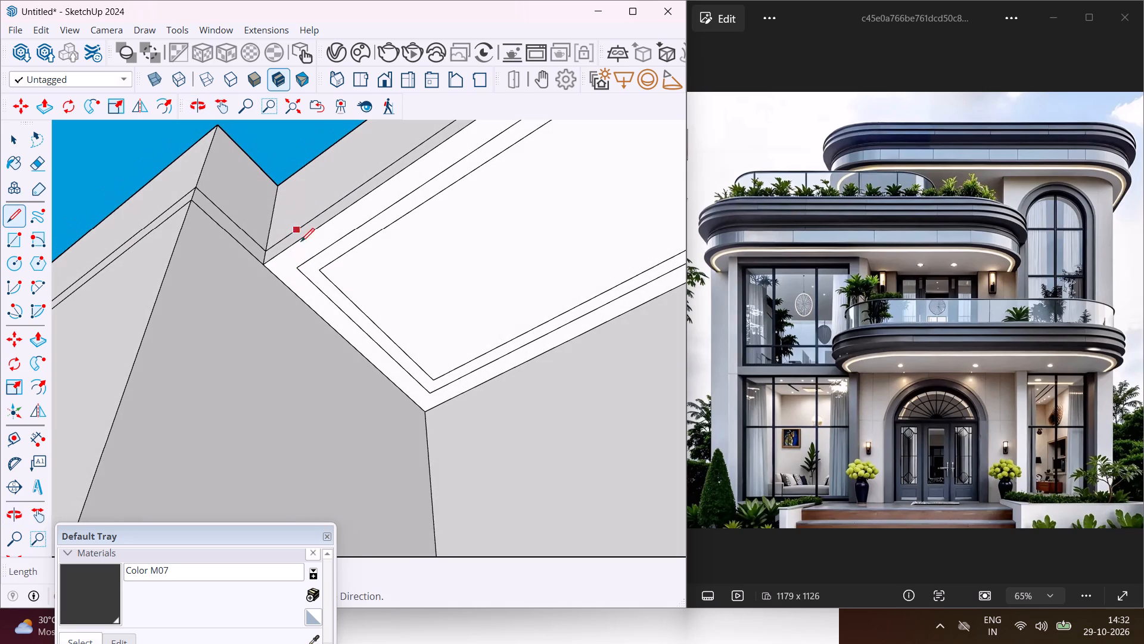
scroll(299, 266, up, 3)
click(296, 266)
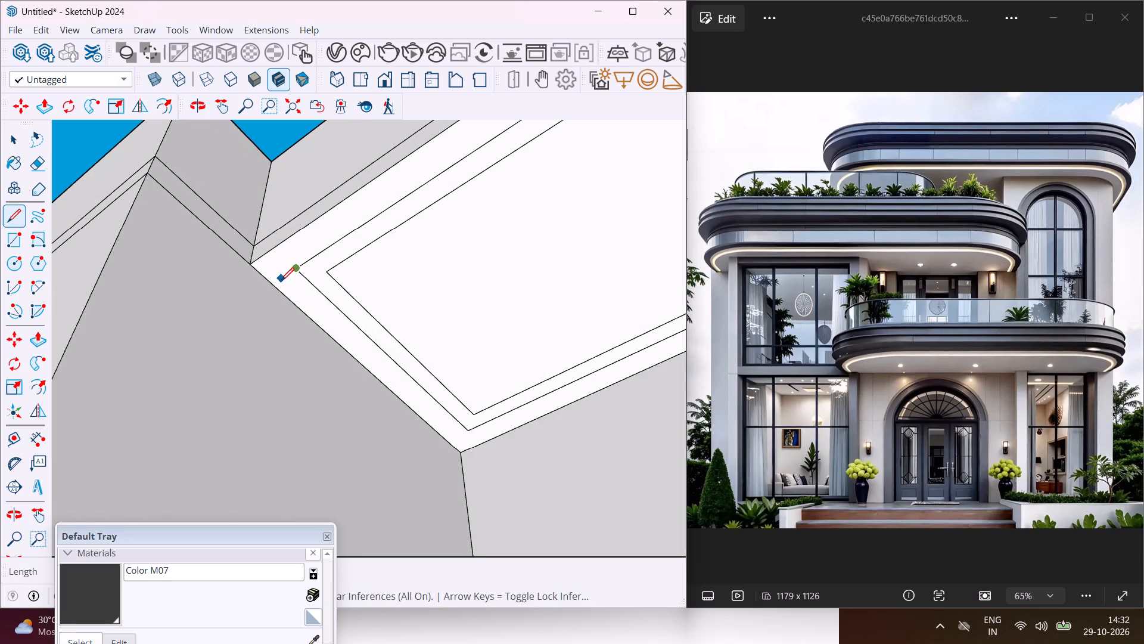
click(269, 285)
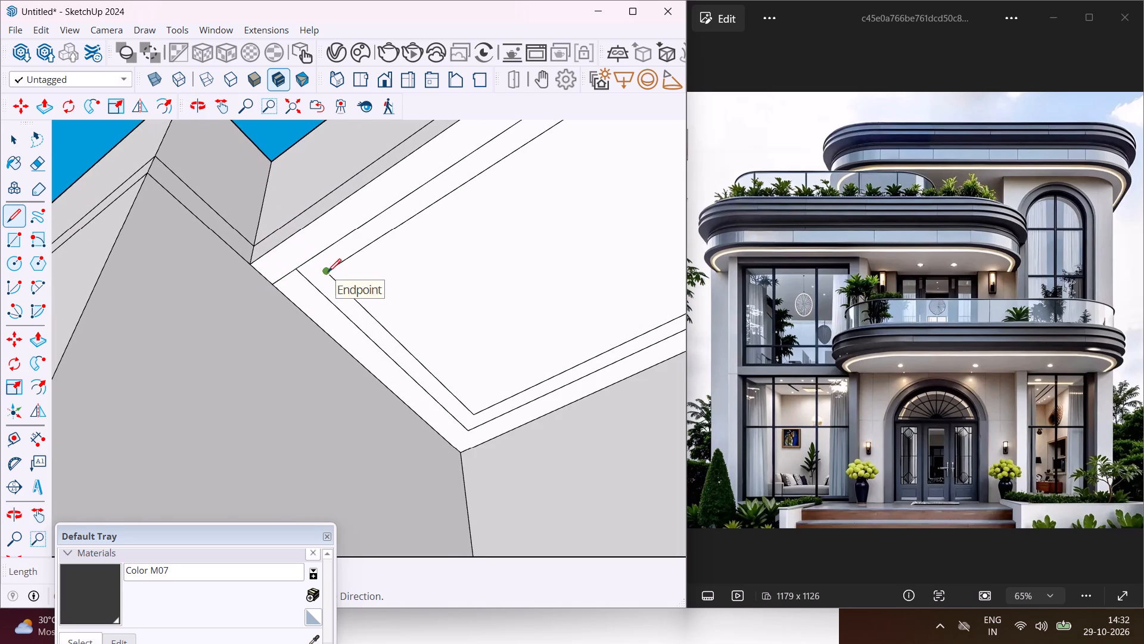
click(328, 272)
click(294, 295)
key(Escape)
Erase the surplus offset lines running along the stepped wall and the adjoining side wall at the slab underside's rear corner.
key(space)
key(e)
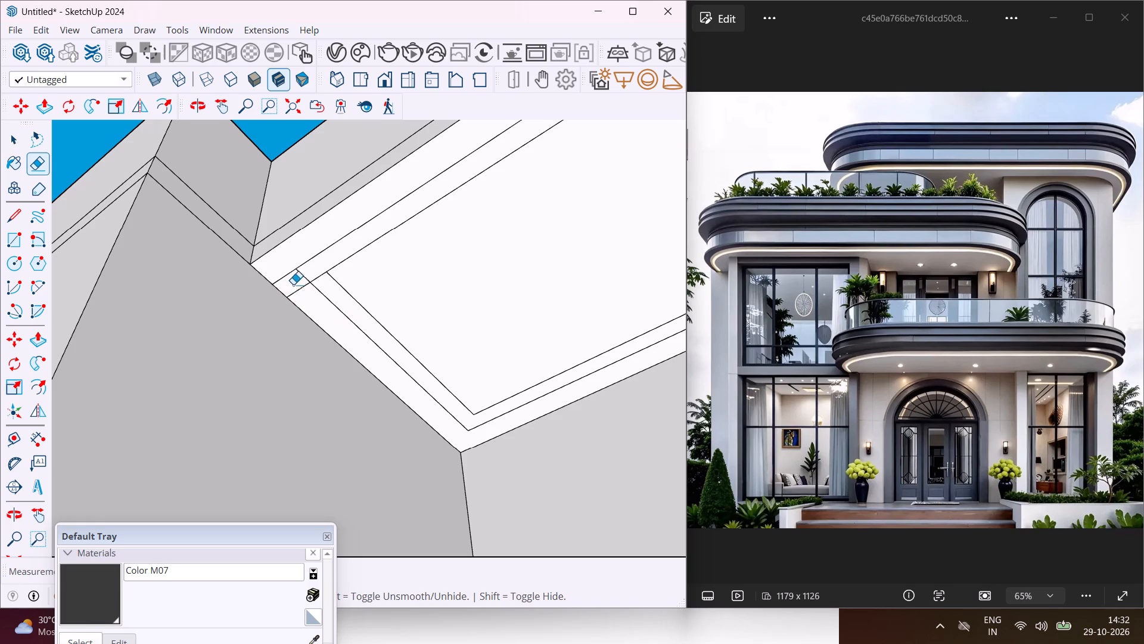
scroll(293, 284, up, 4)
click(305, 269)
drag(363, 275, 345, 302)
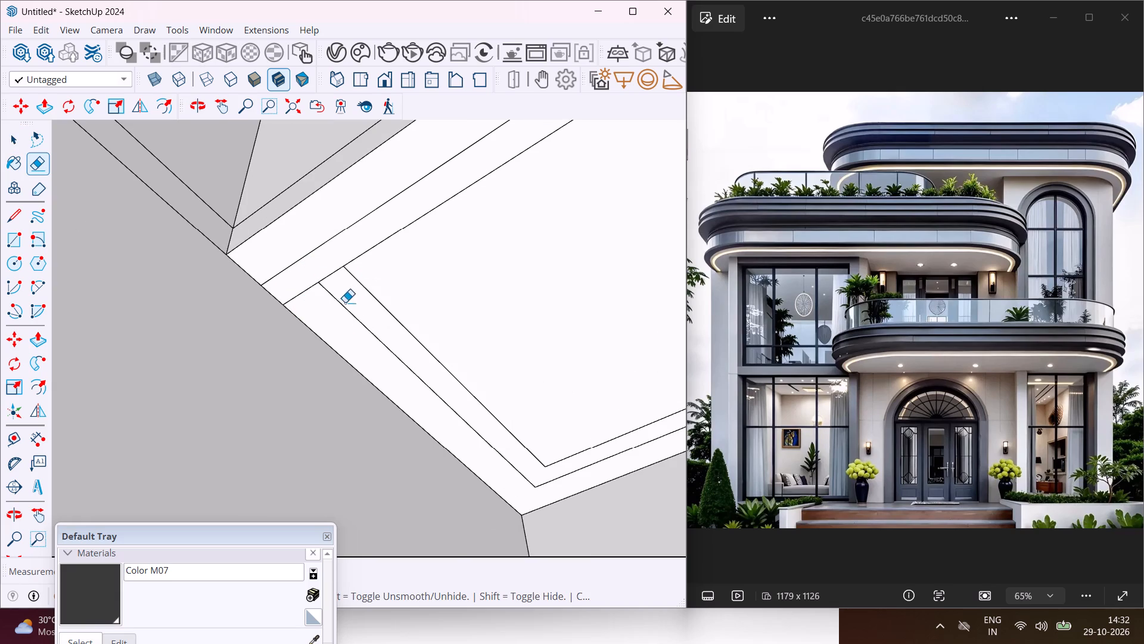
drag(345, 302, 341, 309)
scroll(372, 293, down, 4)
scroll(618, 371, up, 1)
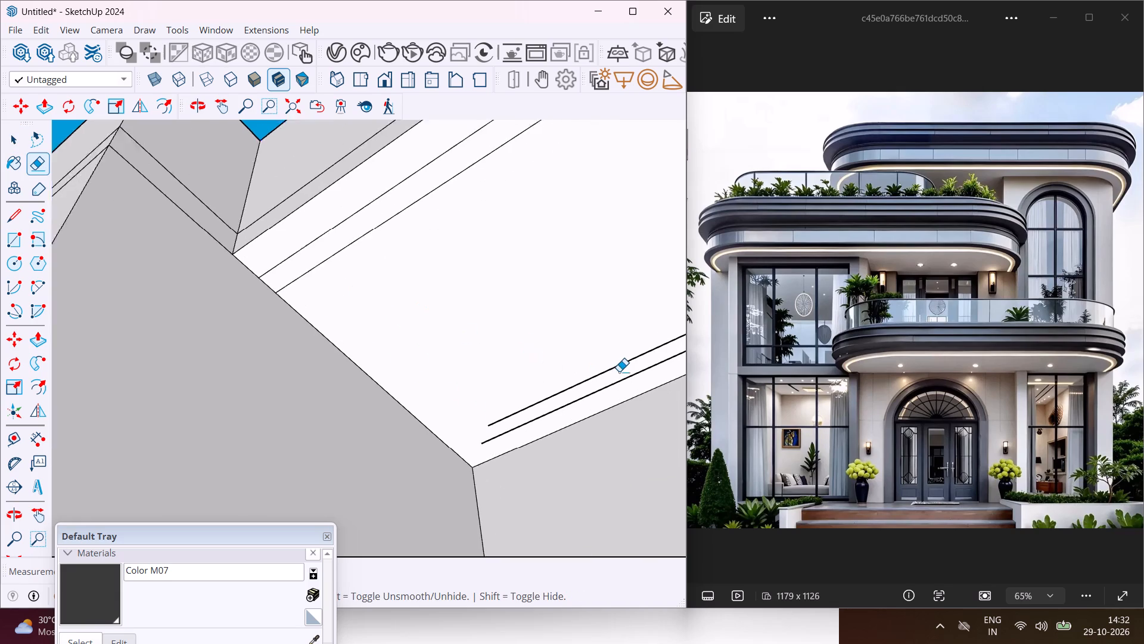
scroll(619, 371, up, 2)
click(615, 389)
click(605, 367)
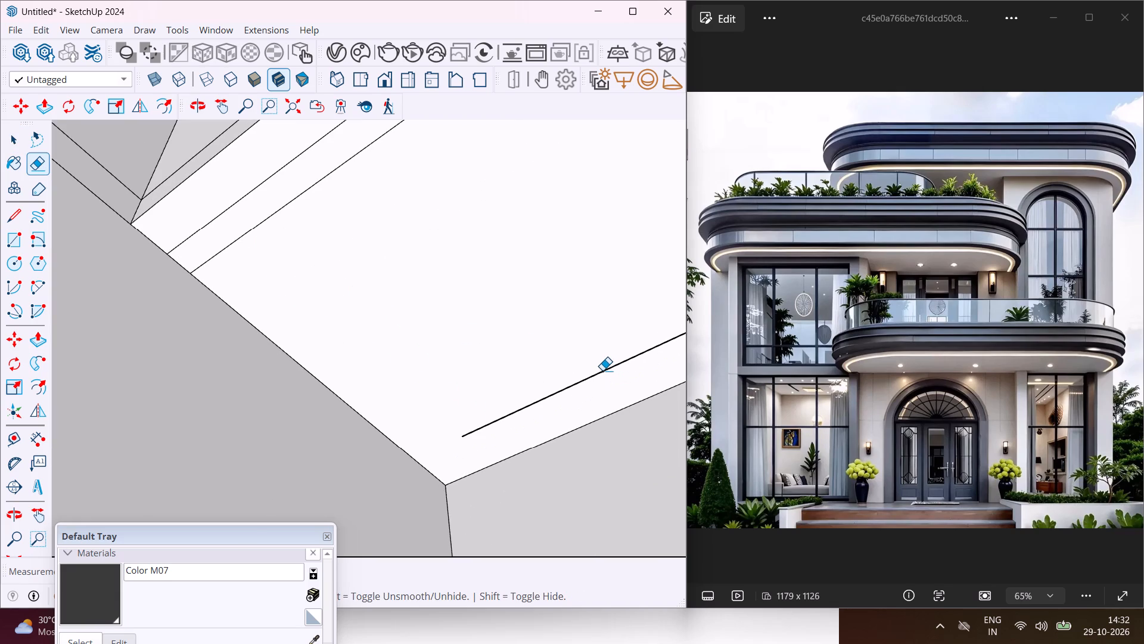
click(602, 370)
Erase the paired offset lines along the rest of the side wall and along the front wall under the slab.
scroll(447, 312, down, 6)
middle_drag(559, 245, 475, 302)
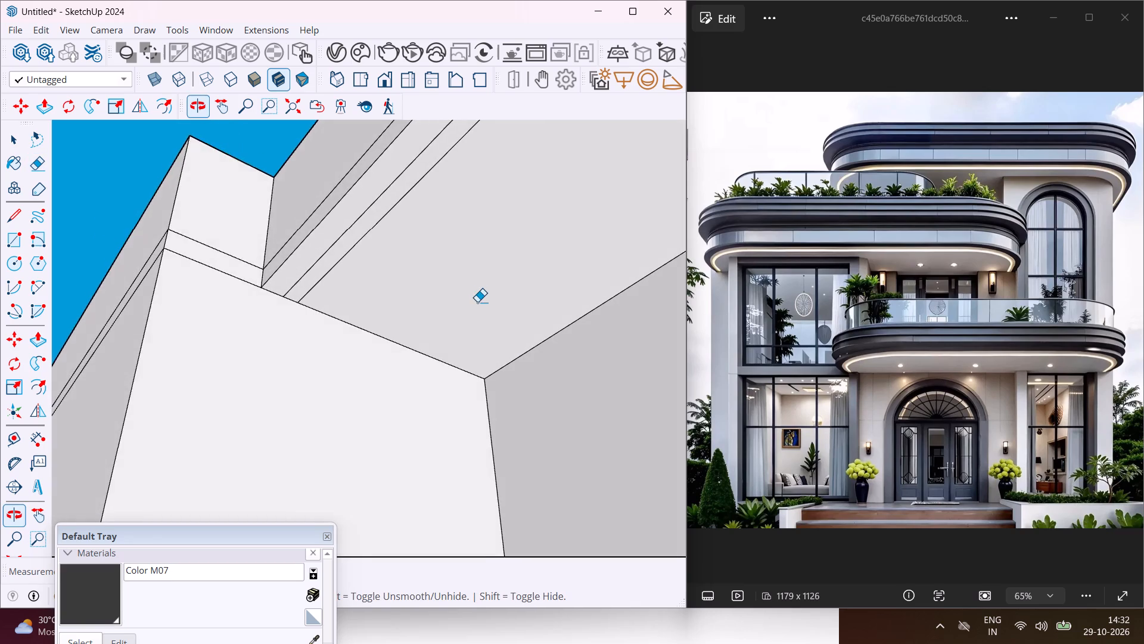
scroll(472, 287, down, 11)
middle_drag(545, 244, 417, 309)
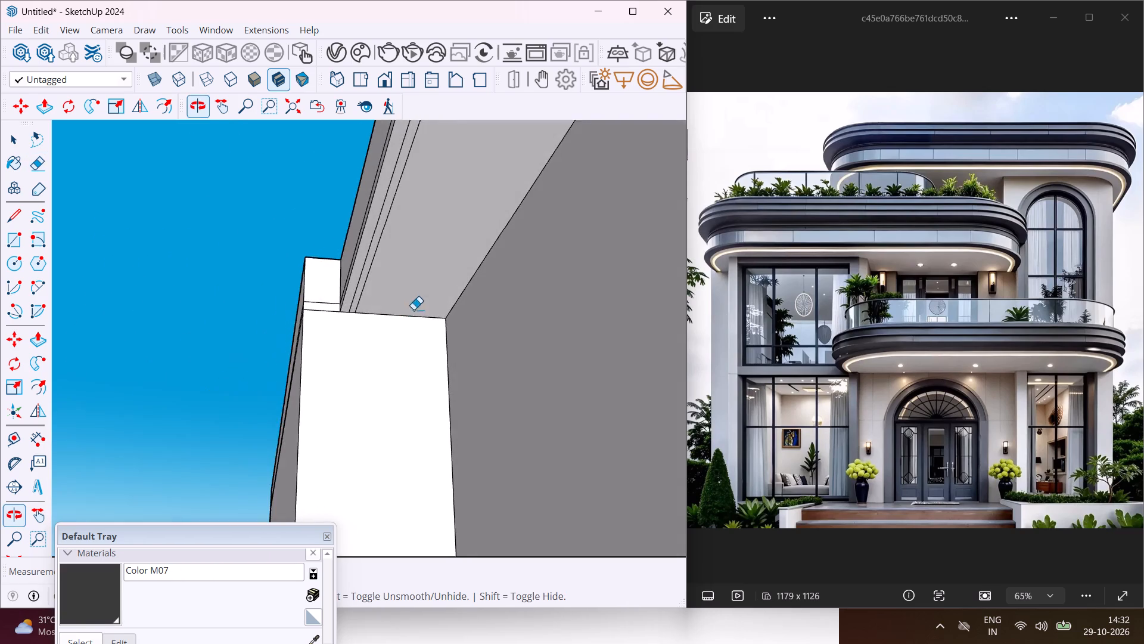
scroll(408, 301, down, 8)
scroll(526, 128, up, 4)
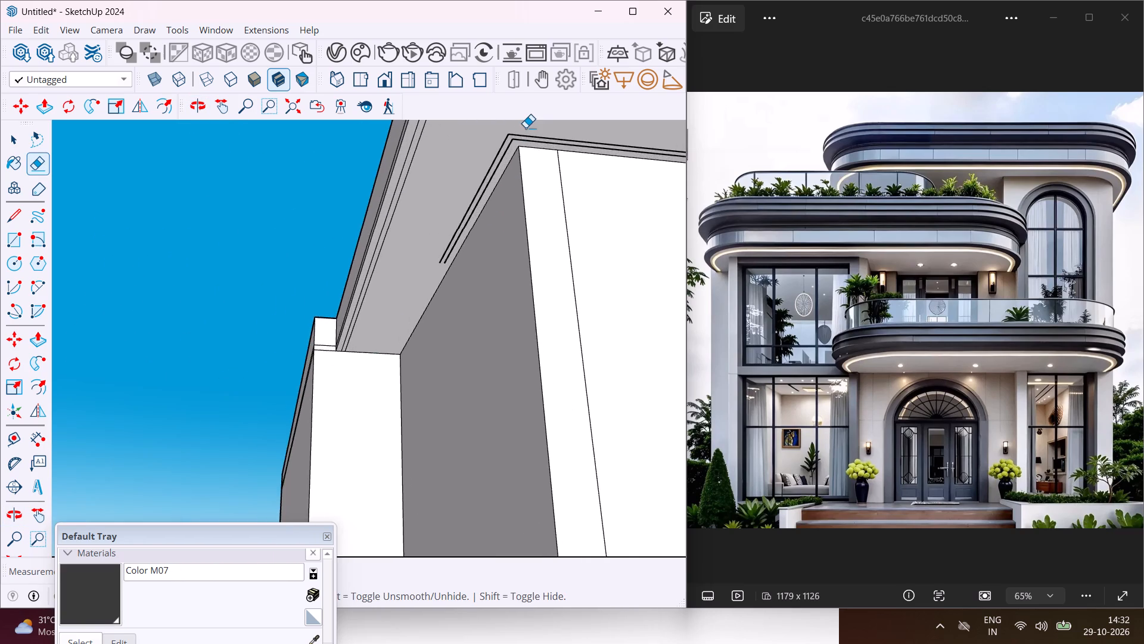
scroll(526, 138, up, 13)
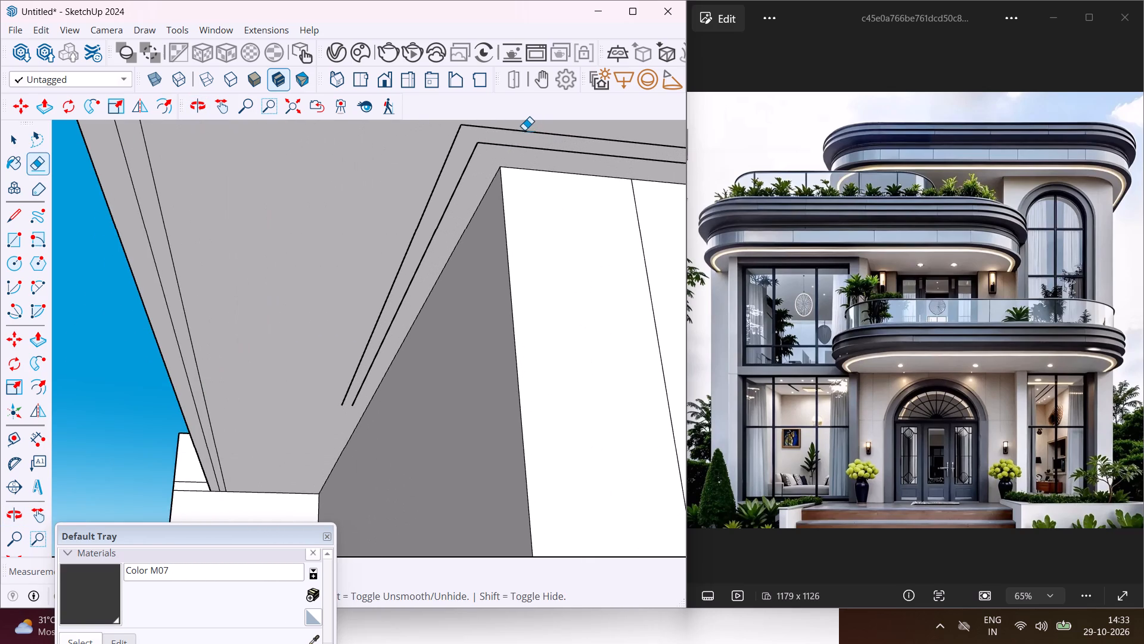
drag(524, 130, 524, 151)
drag(471, 163, 433, 162)
scroll(376, 191, down, 9)
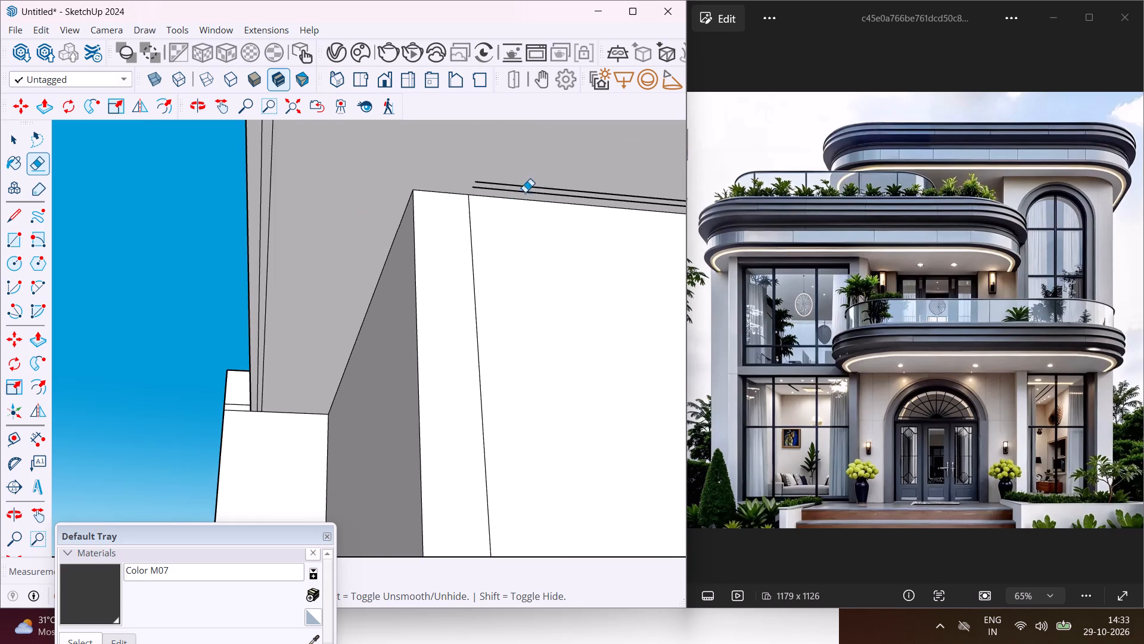
scroll(537, 185, up, 12)
drag(524, 177, 512, 199)
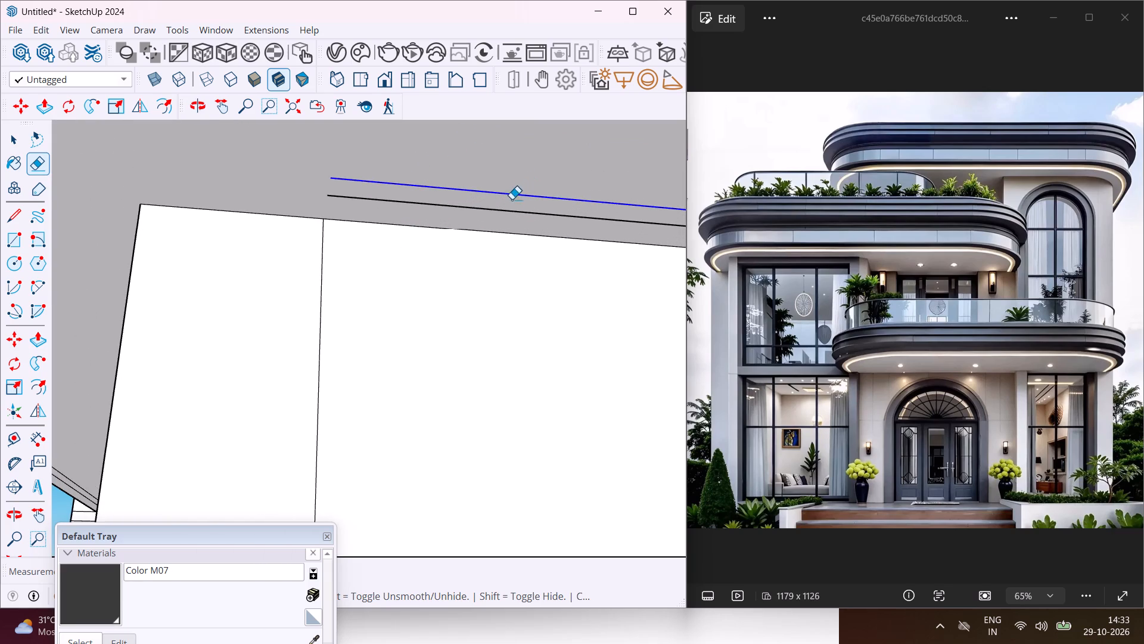
drag(512, 199, 509, 212)
Erase the paired offset lines around the wall projection at the slab's rounded end and along the recessed wall behind the balcony.
scroll(479, 186, down, 4)
middle_drag(493, 177, 459, 218)
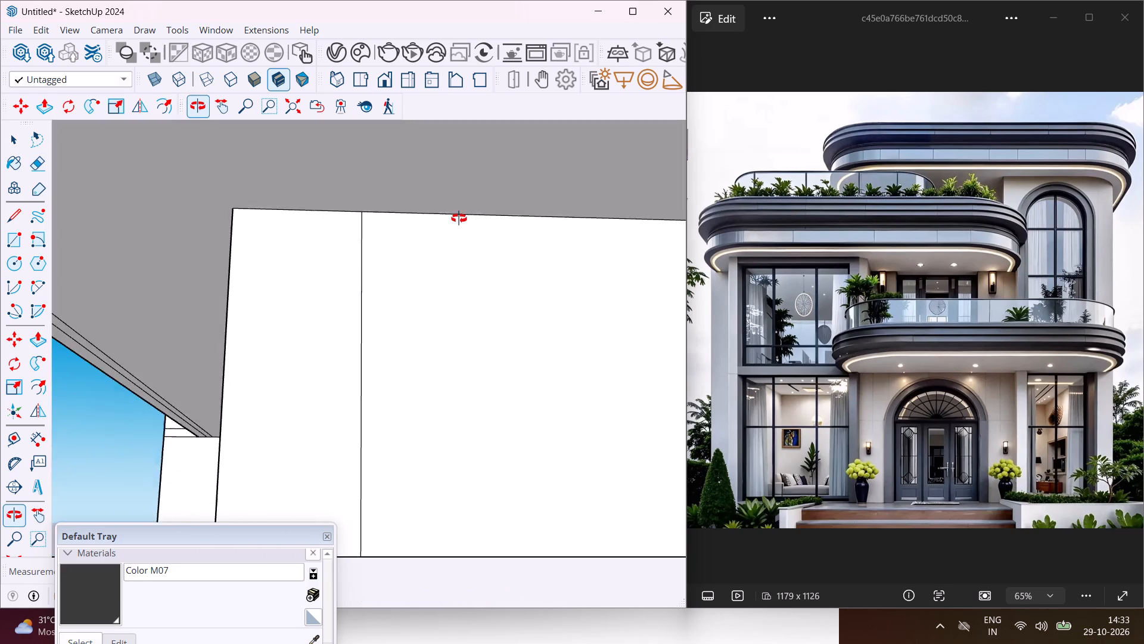
middle_drag(459, 218, 458, 218)
scroll(442, 194, down, 6)
scroll(401, 221, down, 10)
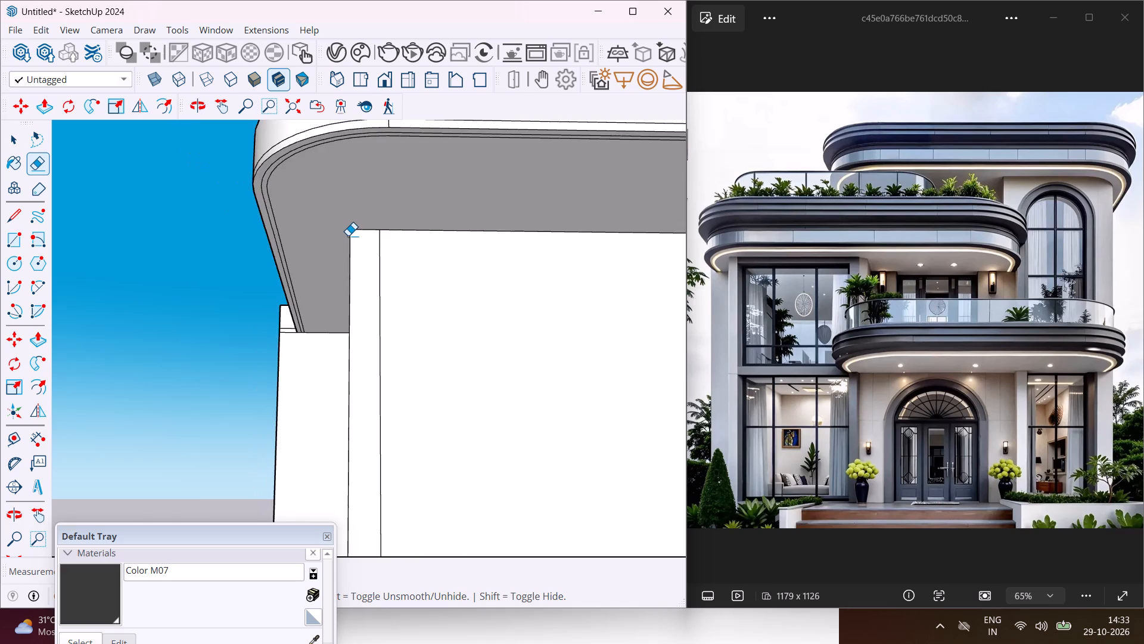
scroll(348, 236, down, 14)
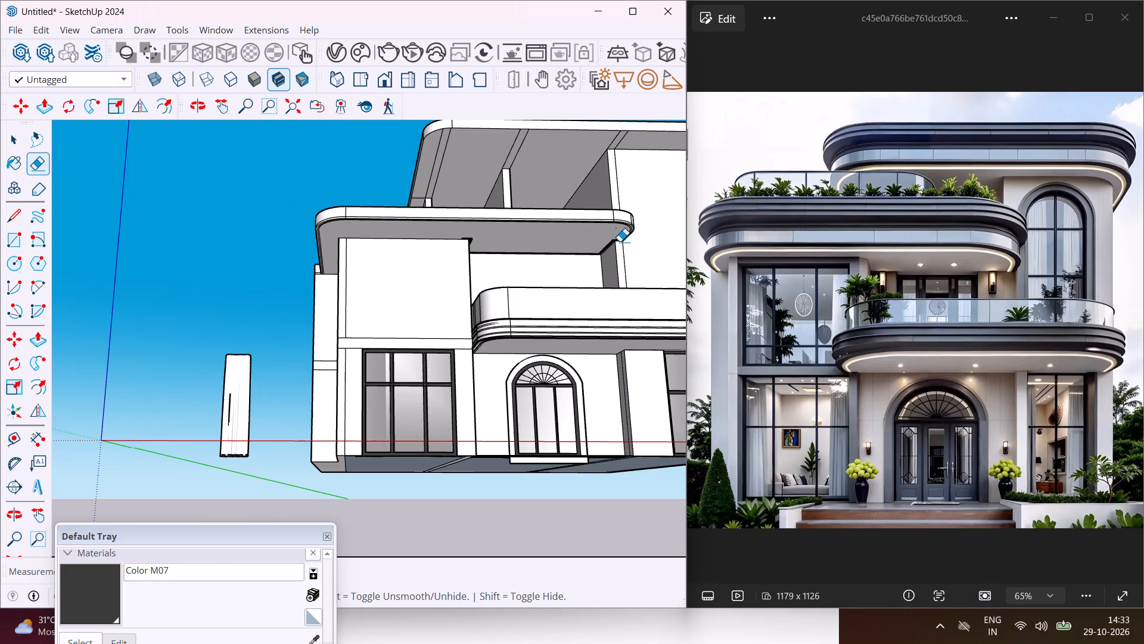
scroll(626, 241, up, 19)
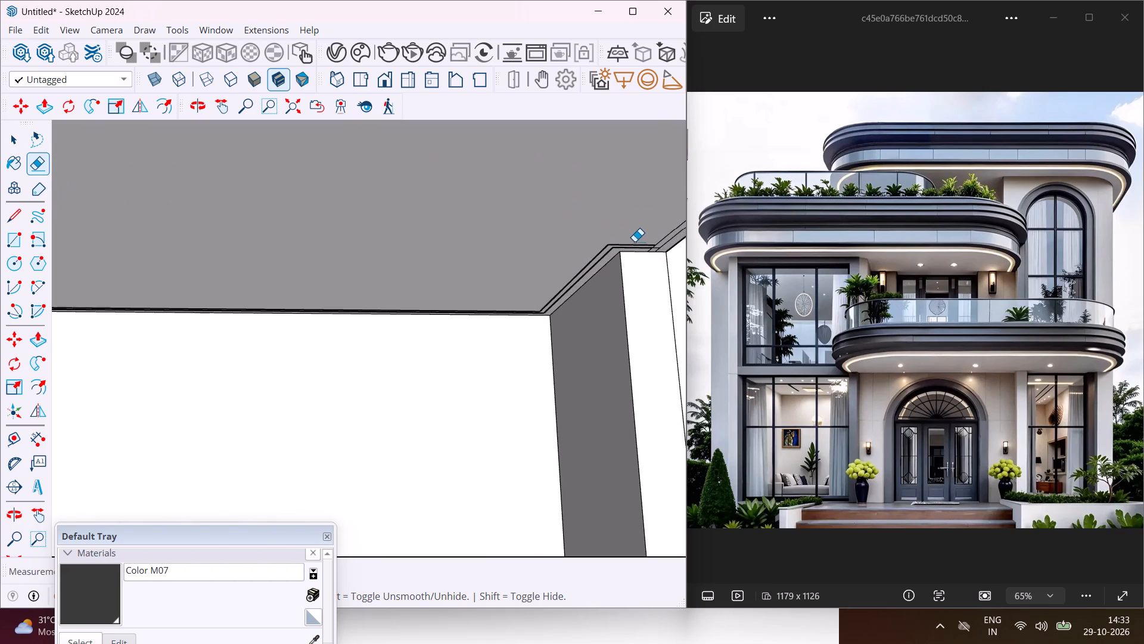
scroll(639, 243, up, 14)
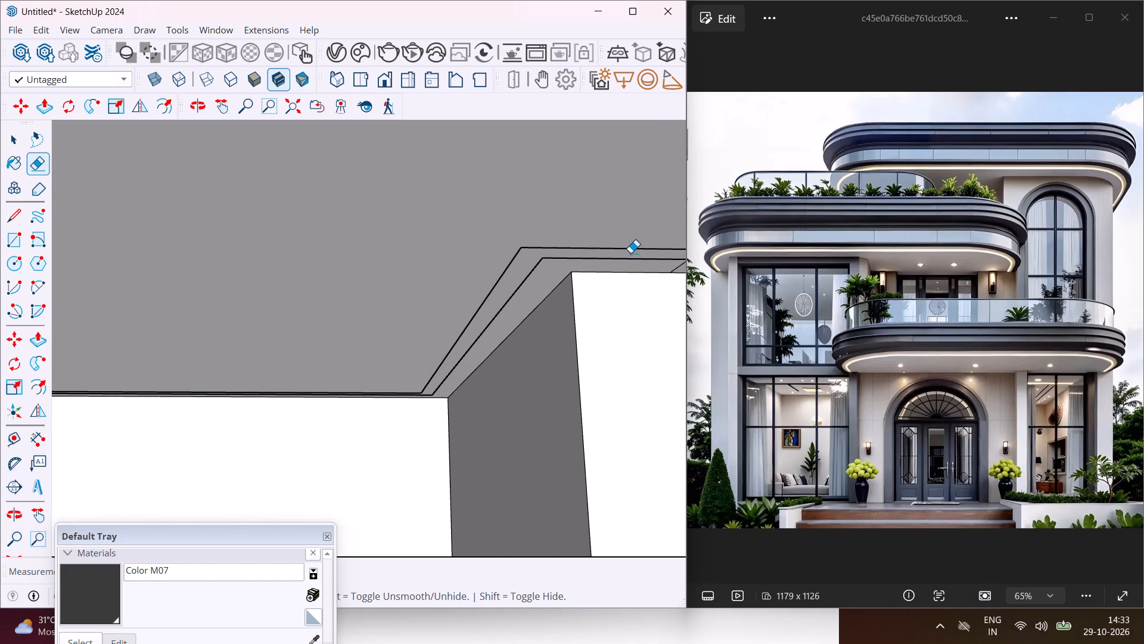
drag(625, 261, 625, 243)
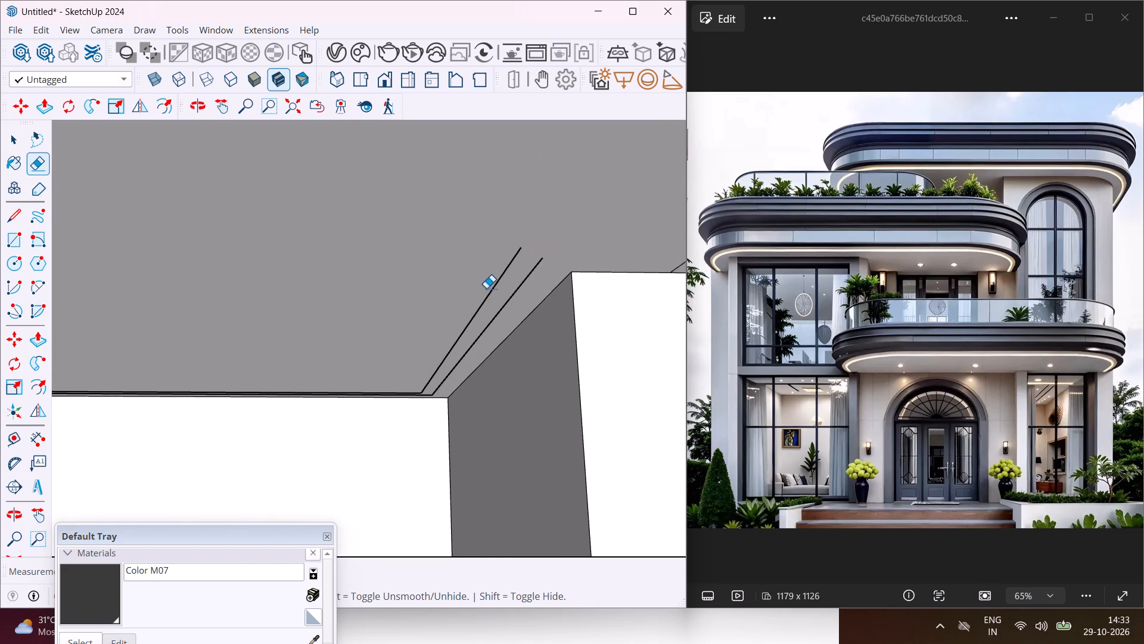
drag(530, 280, 491, 275)
scroll(492, 259, down, 5)
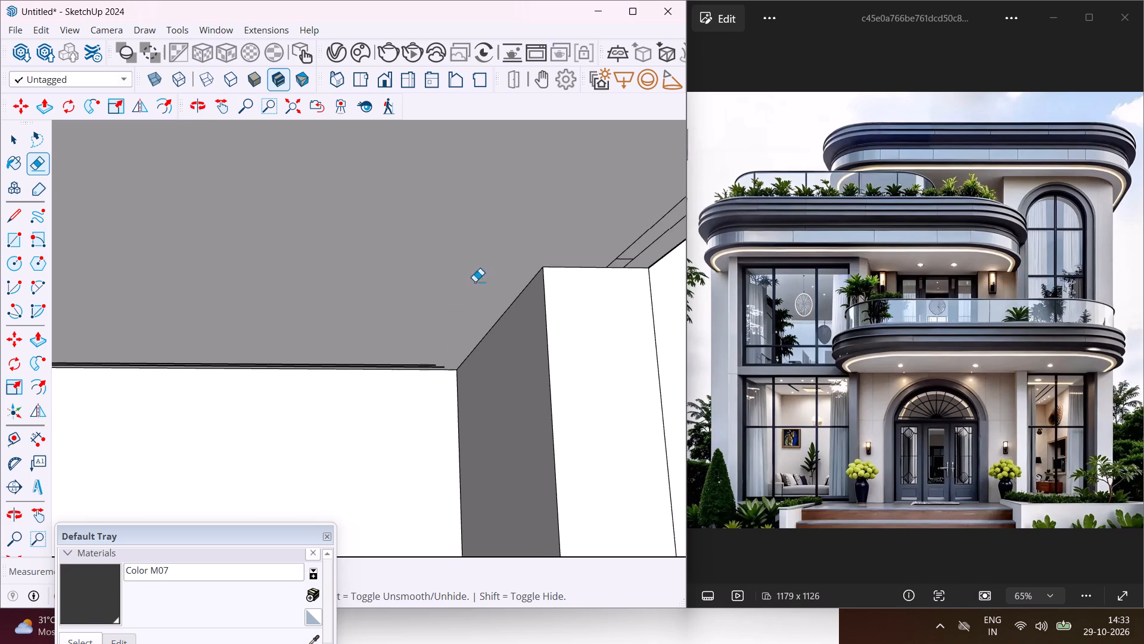
scroll(408, 360, up, 12)
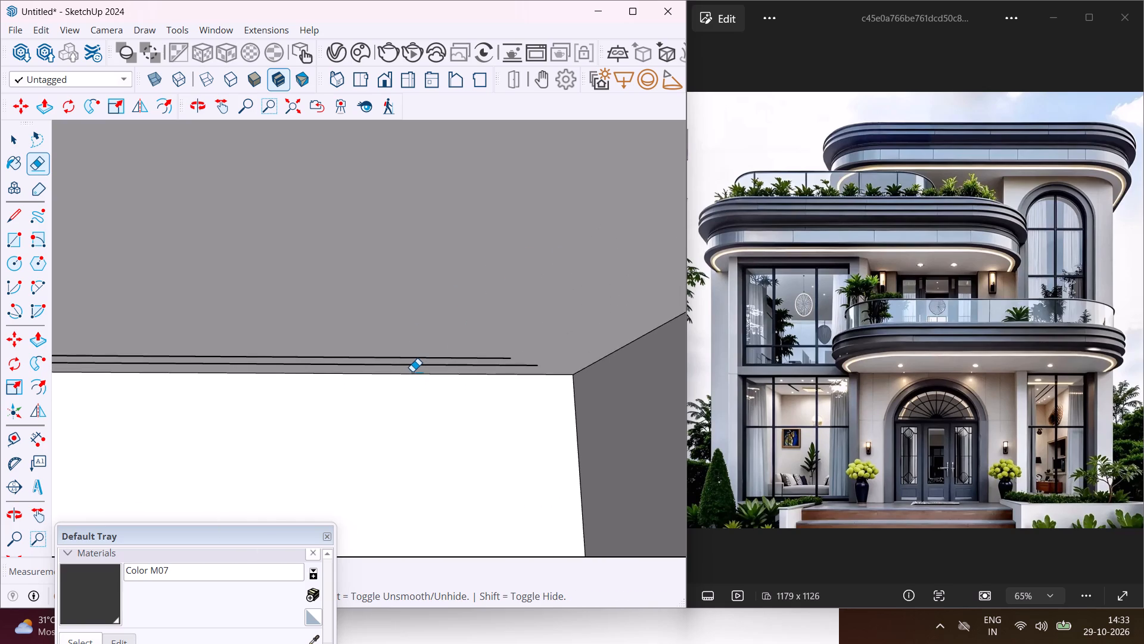
drag(407, 369, 414, 343)
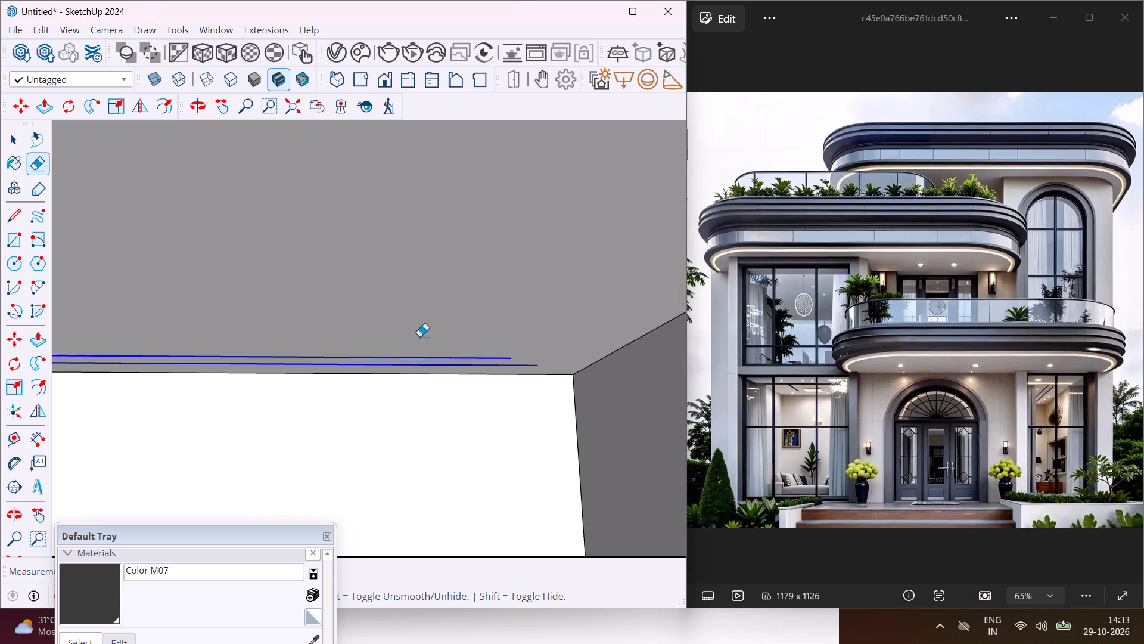
Erase the remaining paired offset lines around the wall corner beside the balcony recess on the rounded slab's underside.
scroll(433, 314, down, 12)
middle_drag(442, 311, 284, 626)
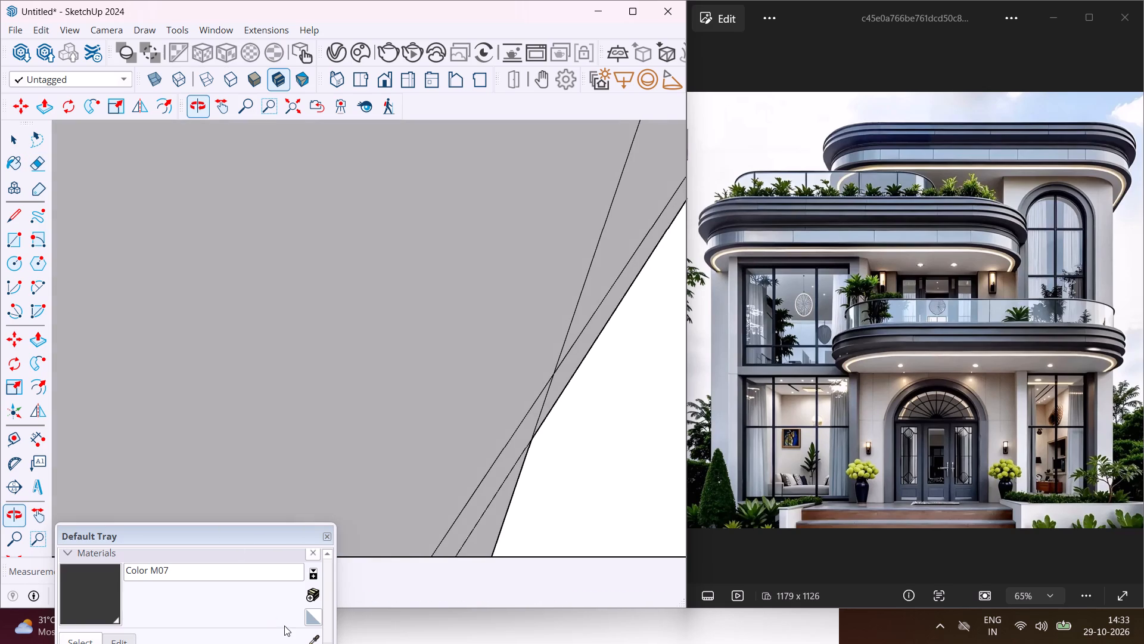
scroll(288, 613, down, 6)
scroll(353, 417, down, 17)
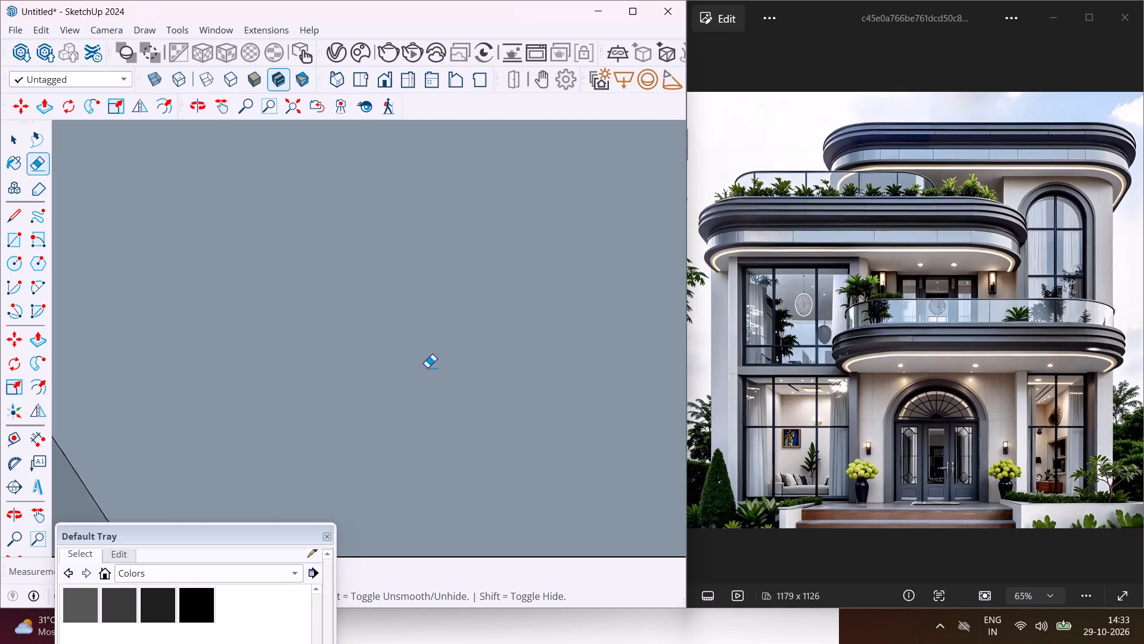
scroll(427, 367, down, 3)
scroll(428, 369, down, 20)
scroll(428, 369, down, 11)
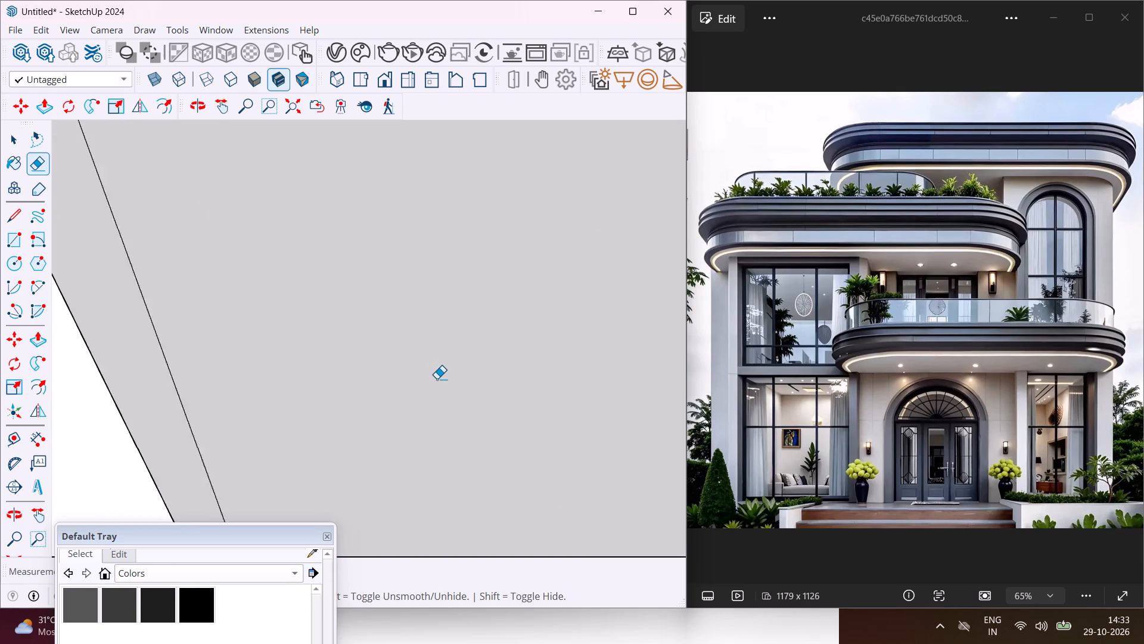
scroll(437, 379, down, 17)
scroll(437, 384, down, 16)
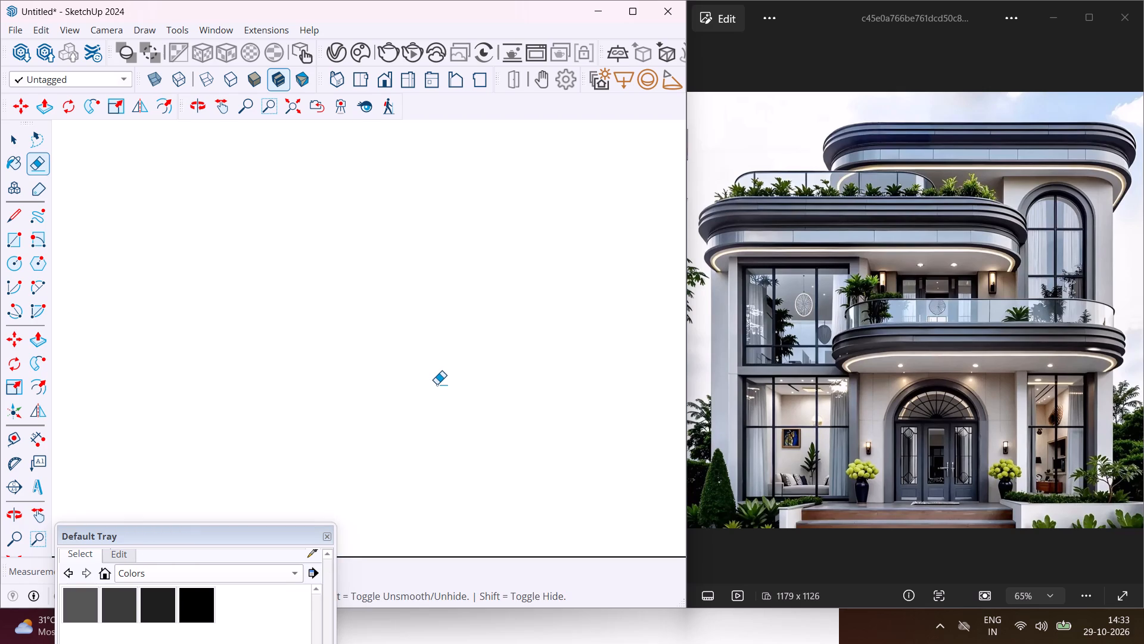
scroll(437, 384, down, 17)
scroll(437, 384, down, 19)
scroll(437, 384, down, 13)
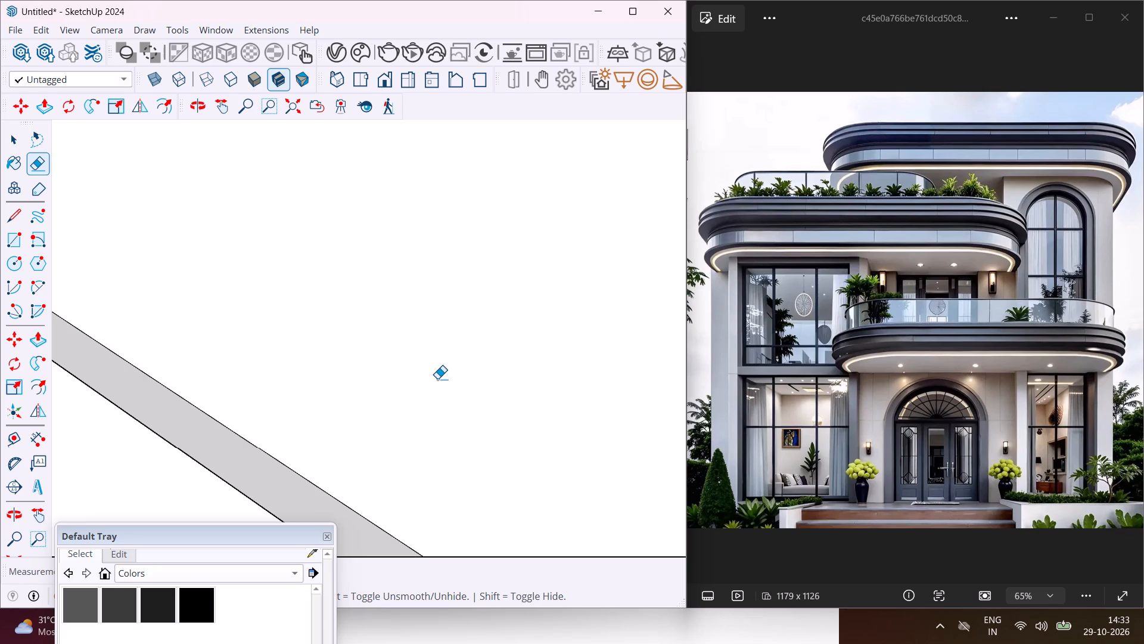
scroll(436, 371, down, 7)
scroll(447, 324, down, 15)
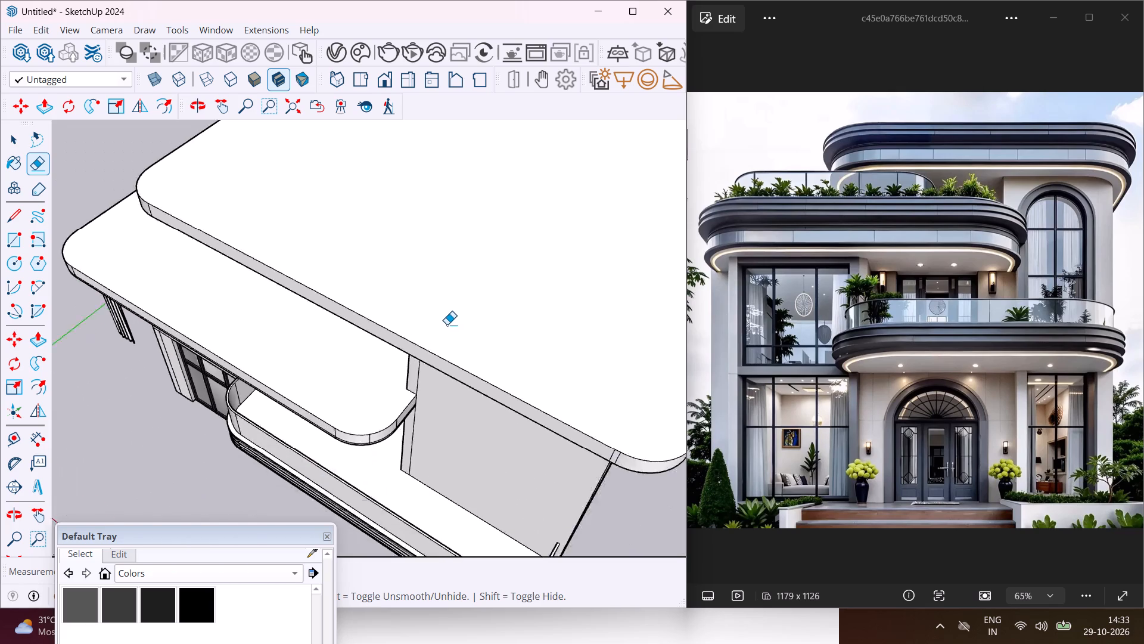
scroll(446, 324, down, 14)
middle_drag(411, 342, 570, 121)
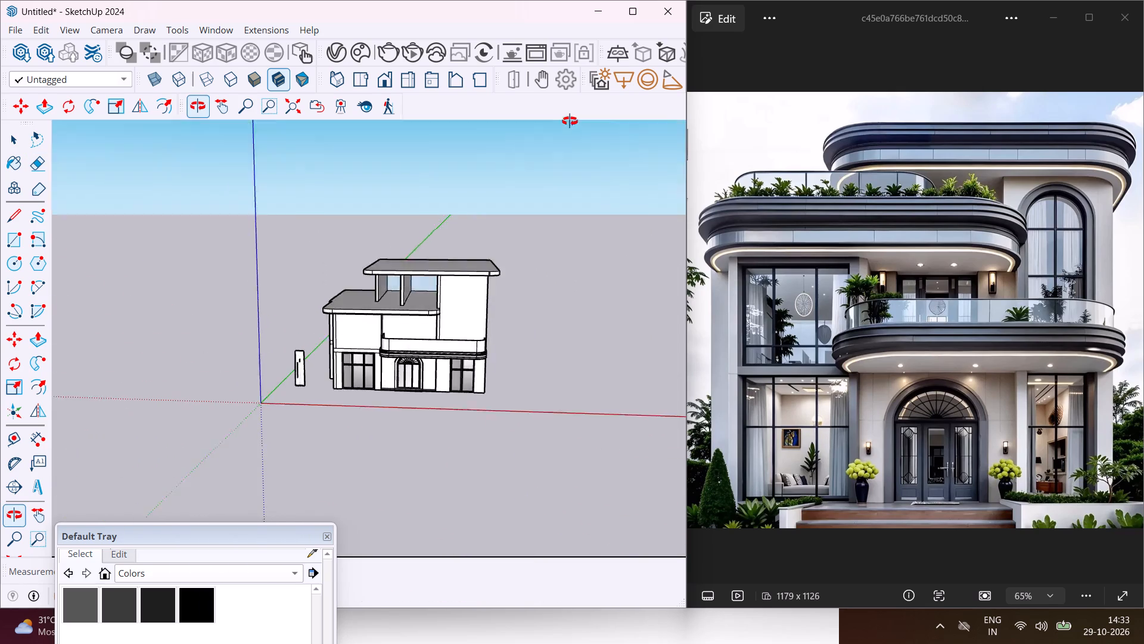
middle_drag(570, 121, 572, 116)
scroll(419, 322, up, 15)
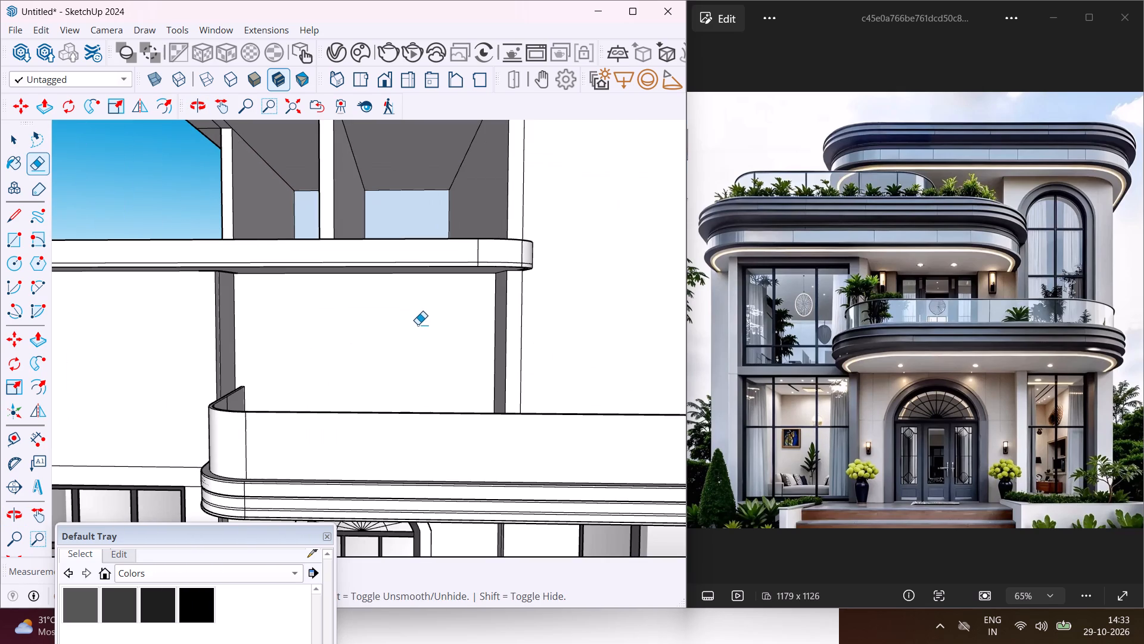
middle_drag(381, 340, 447, 244)
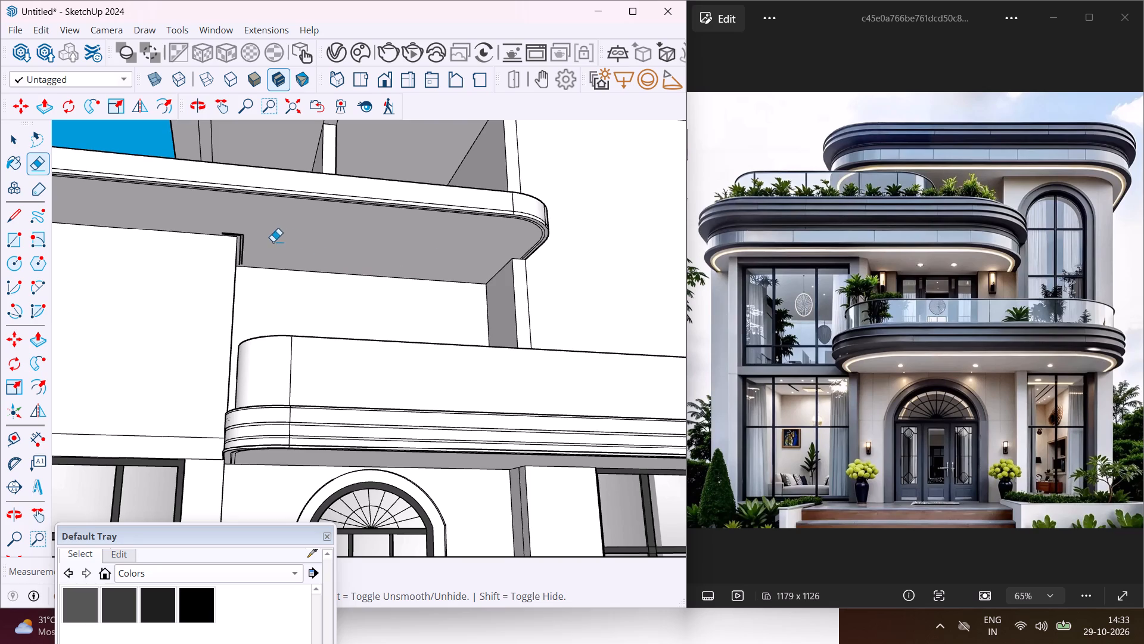
scroll(232, 237, up, 12)
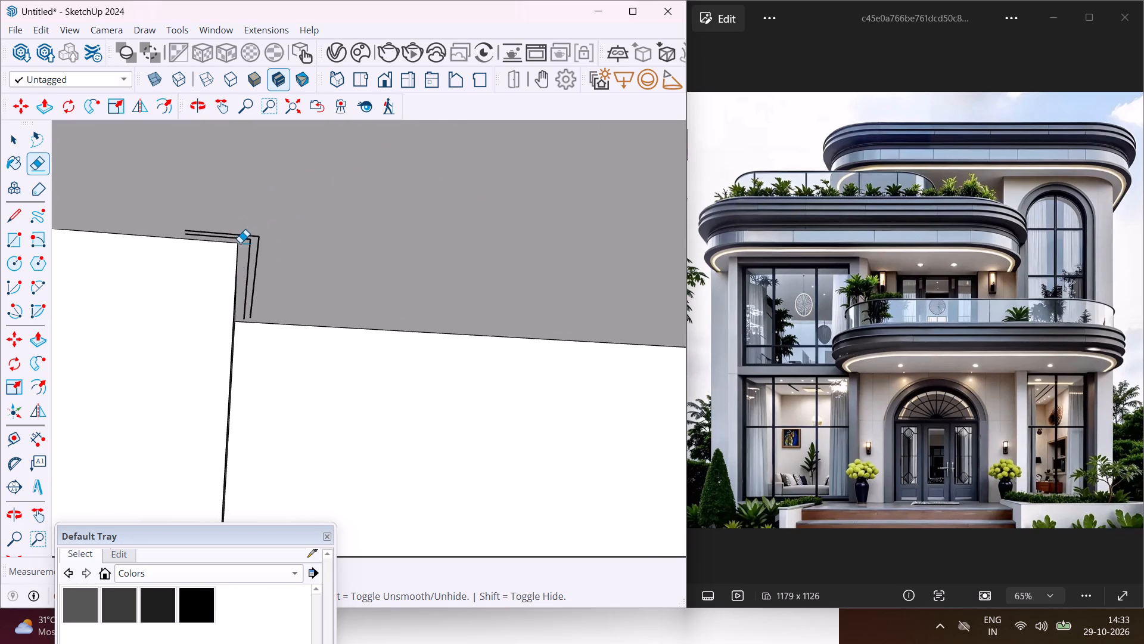
scroll(231, 238, up, 9)
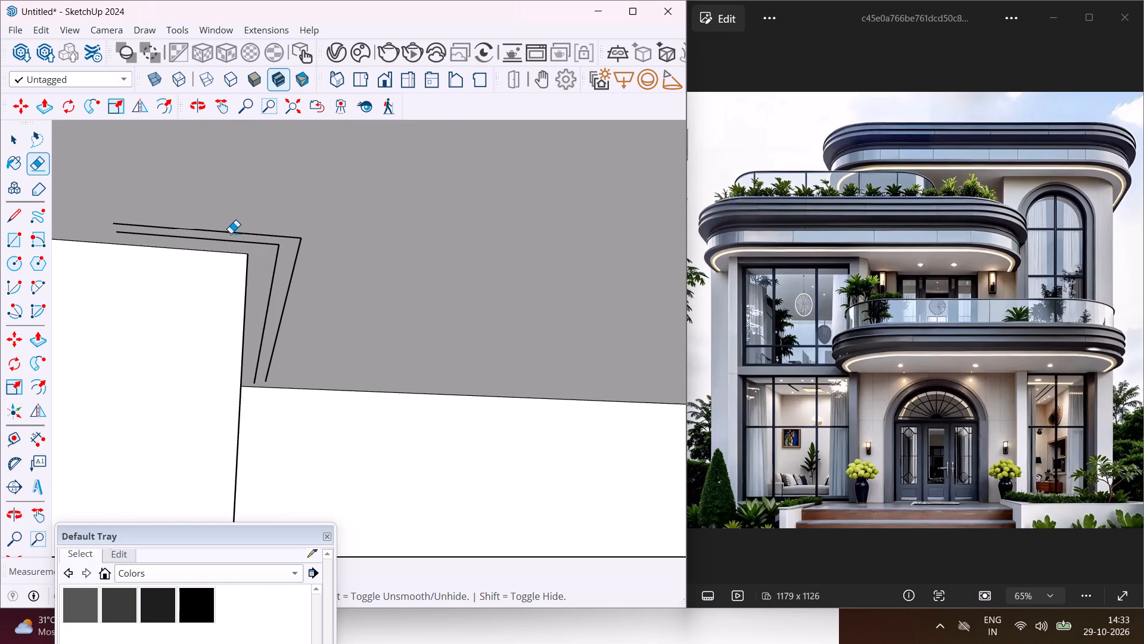
drag(231, 226, 231, 240)
drag(268, 252, 276, 252)
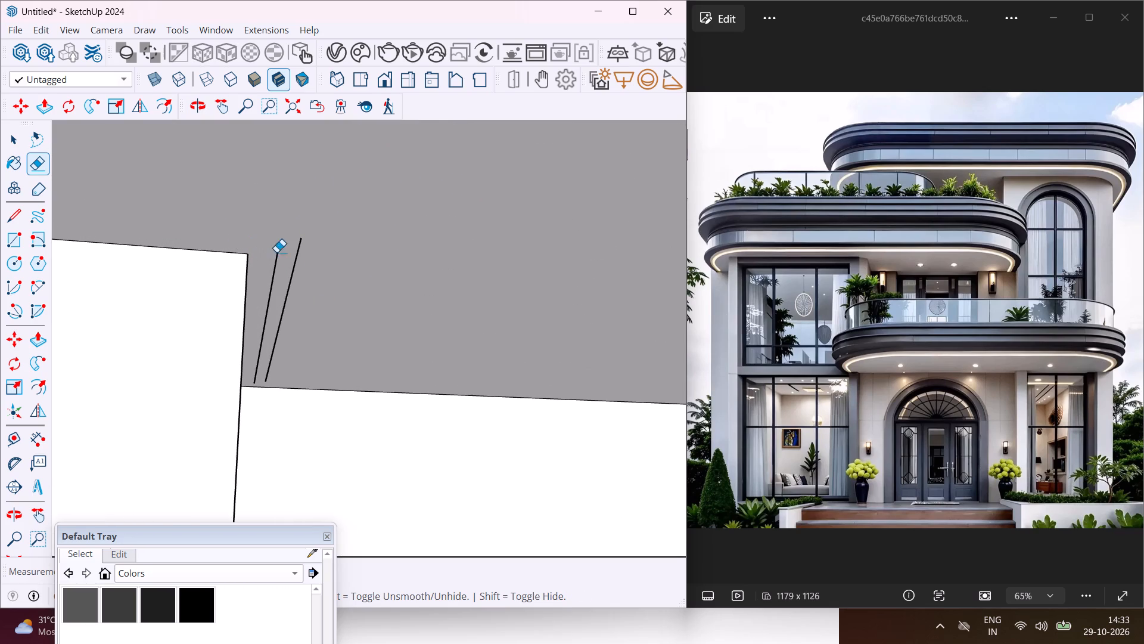
drag(276, 252, 300, 252)
drag(262, 302, 295, 301)
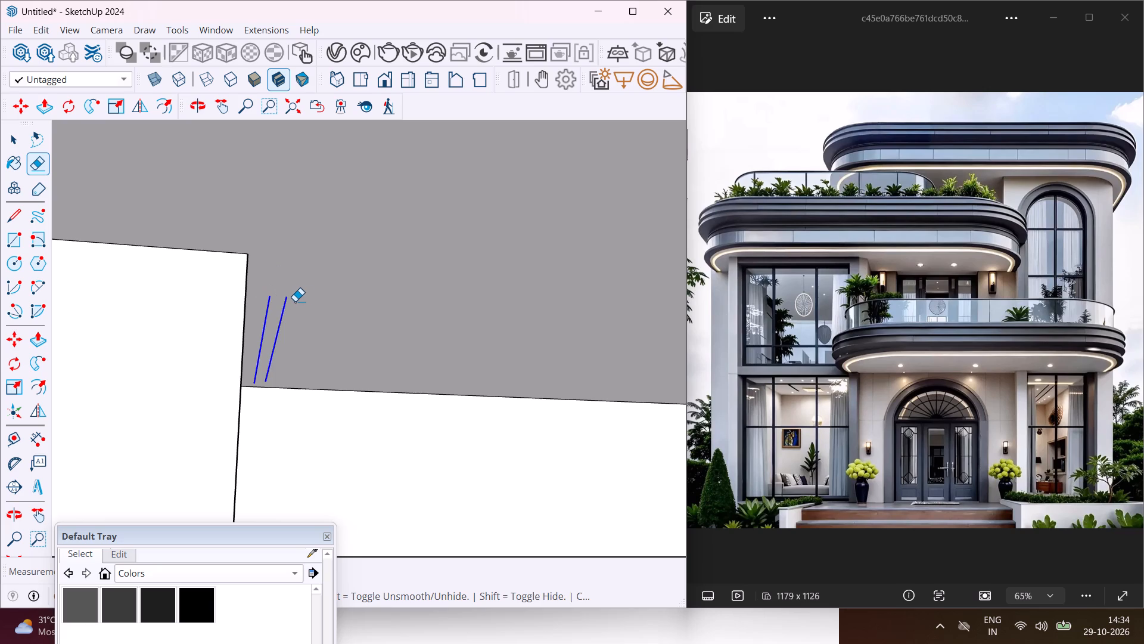
drag(295, 301, 301, 301)
key(Escape)
key(space)
Push/Pull the narrow strip between the two offset lines on the rounded slab's underside upward into a shallow recess.
scroll(298, 270, down, 2)
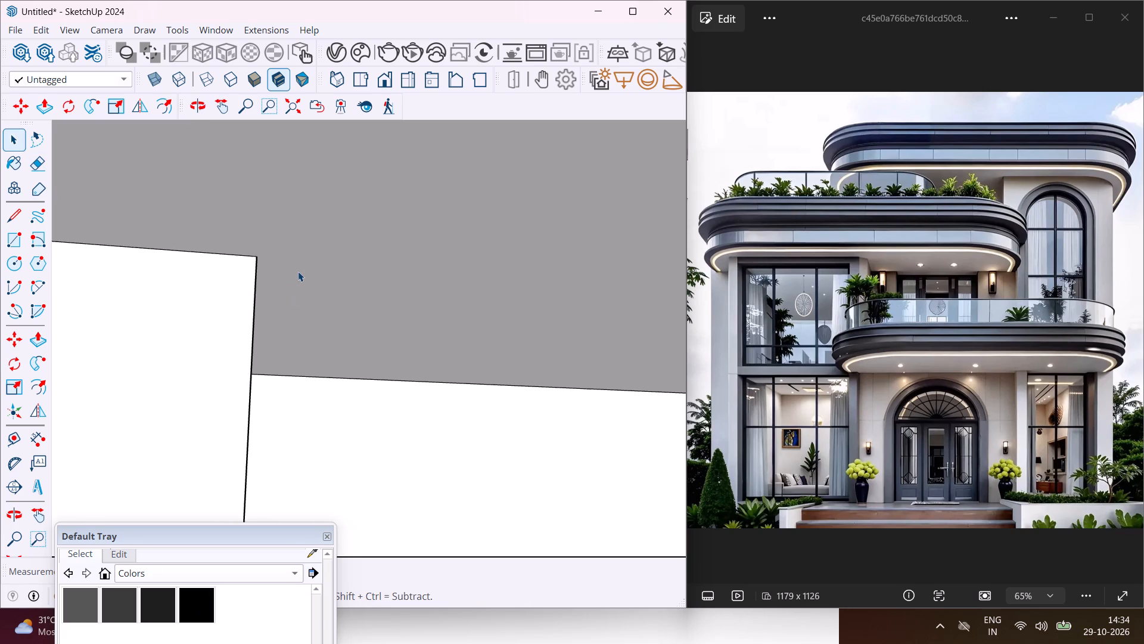
scroll(298, 271, down, 1)
middle_drag(298, 282, 299, 411)
scroll(315, 303, down, 15)
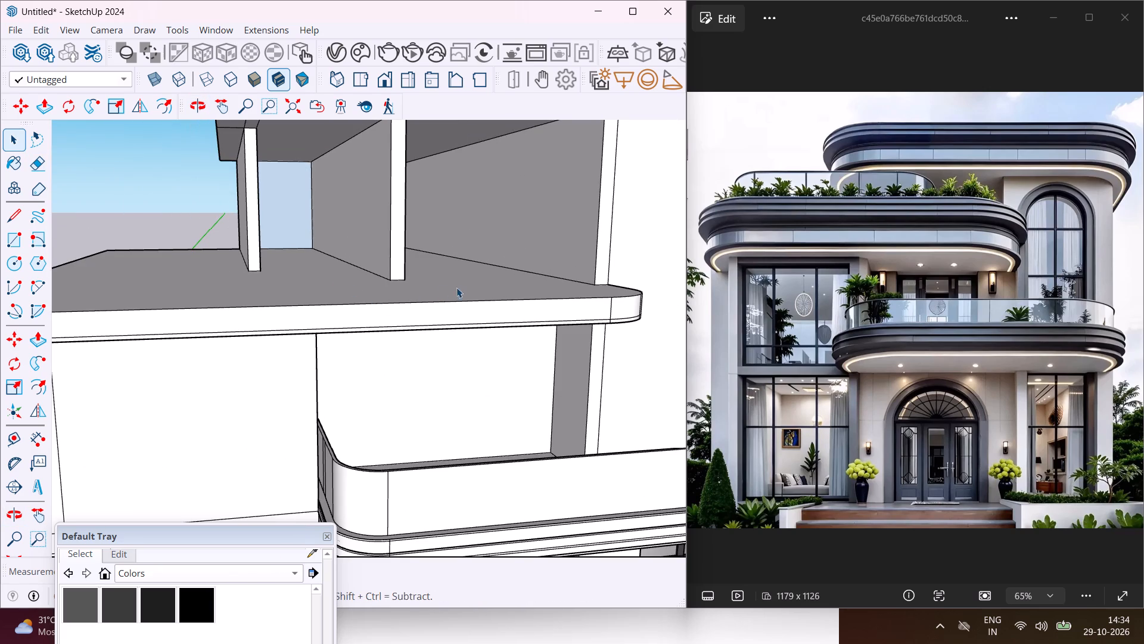
middle_drag(378, 301, 590, 271)
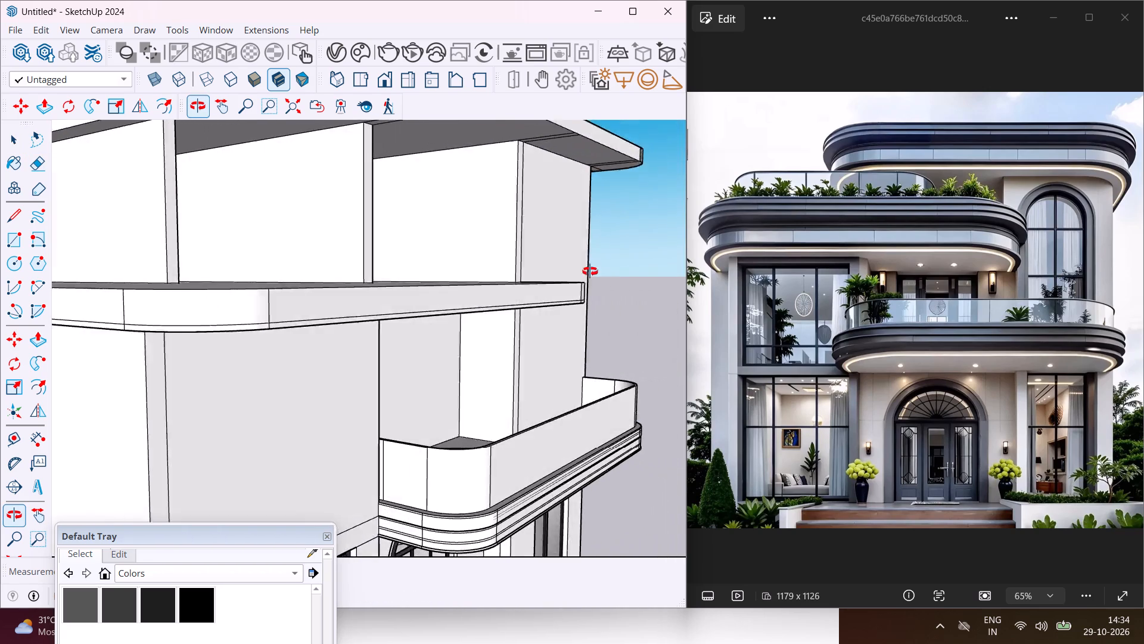
middle_drag(590, 271, 645, 212)
scroll(413, 196, up, 3)
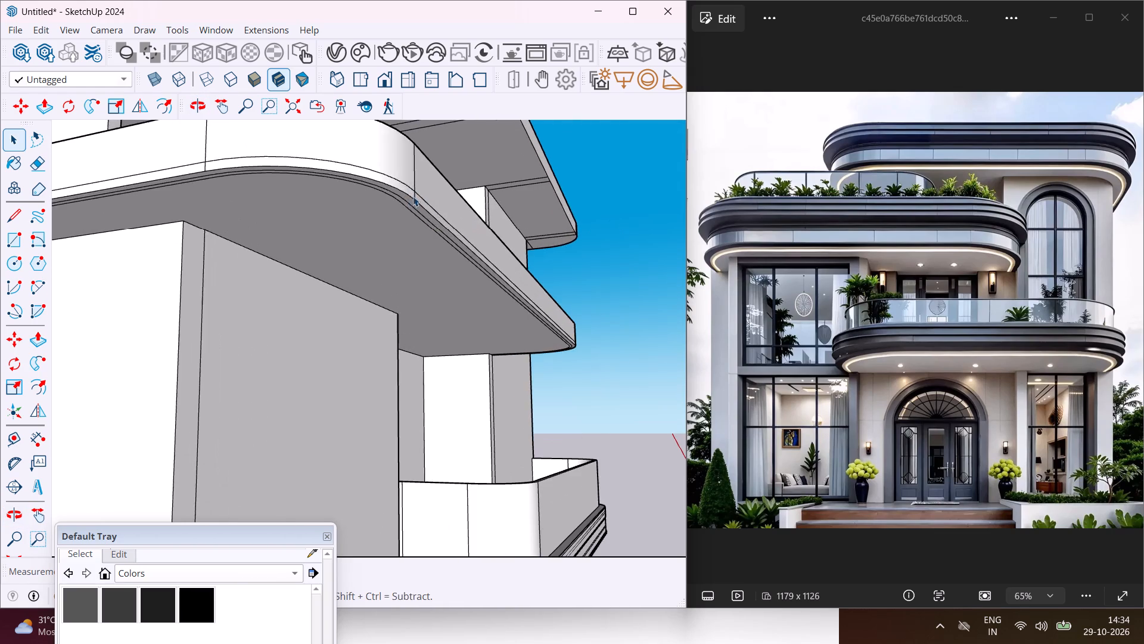
scroll(413, 196, up, 18)
scroll(400, 204, up, 4)
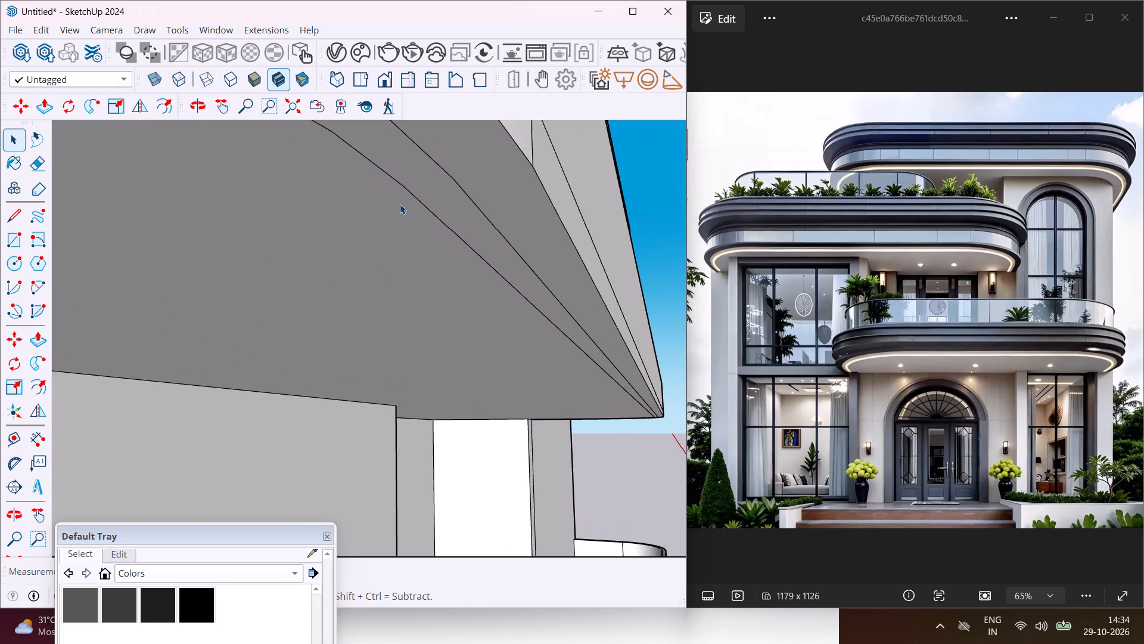
click(422, 183)
key(p)
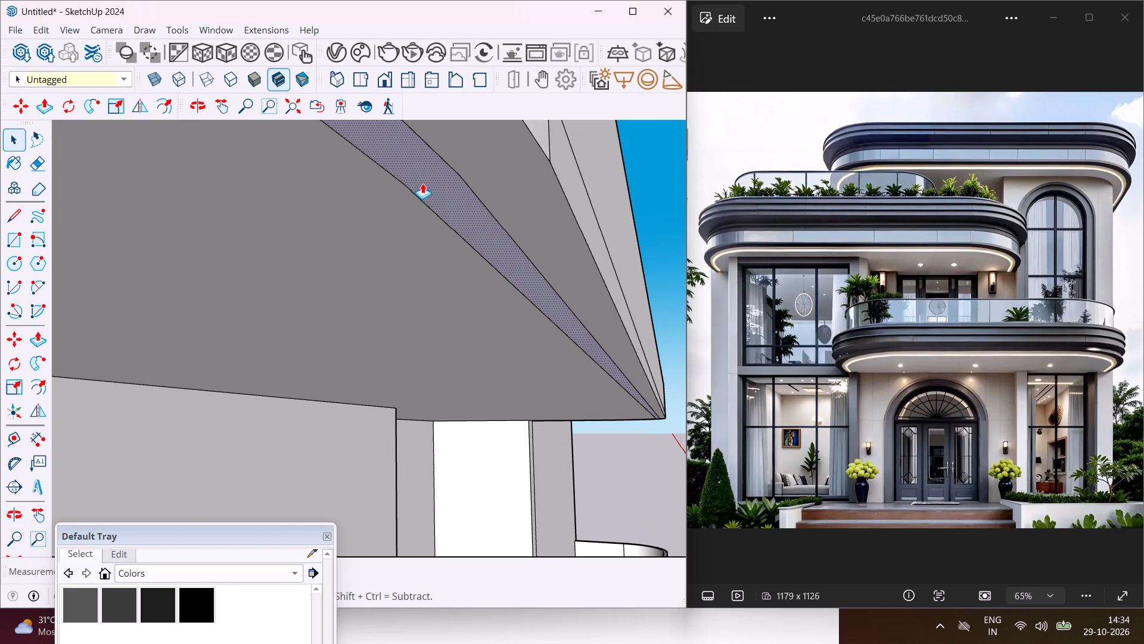
click(422, 183)
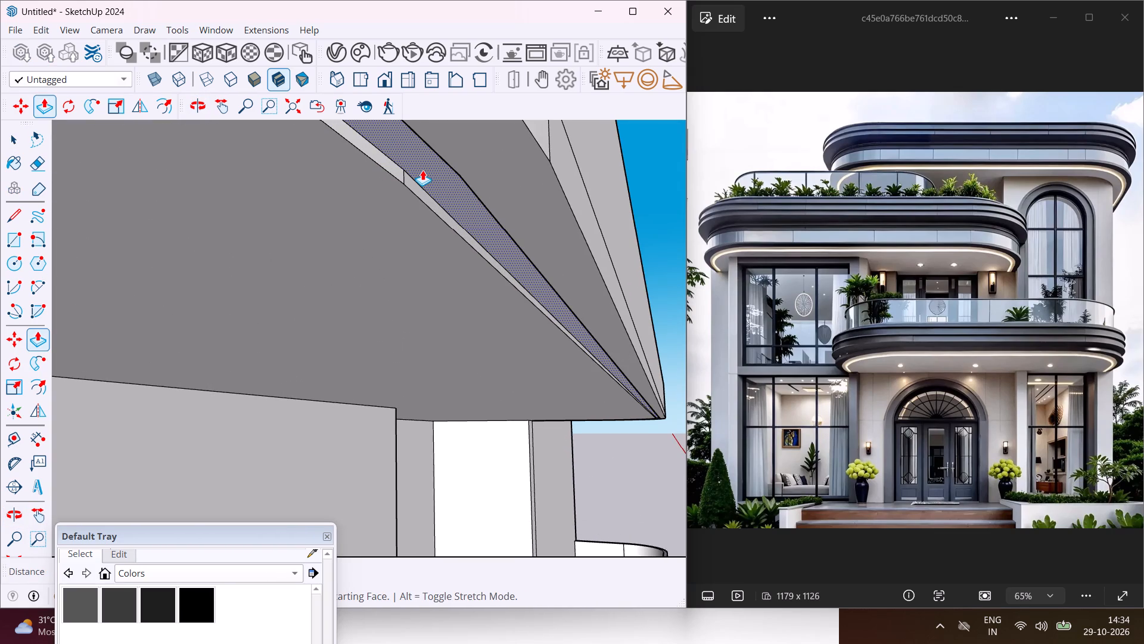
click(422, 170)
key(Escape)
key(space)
Offset the outer edge of the upper curved slab's underside rim face slightly outward to form a narrow strip.
middle_drag(462, 166, 452, 186)
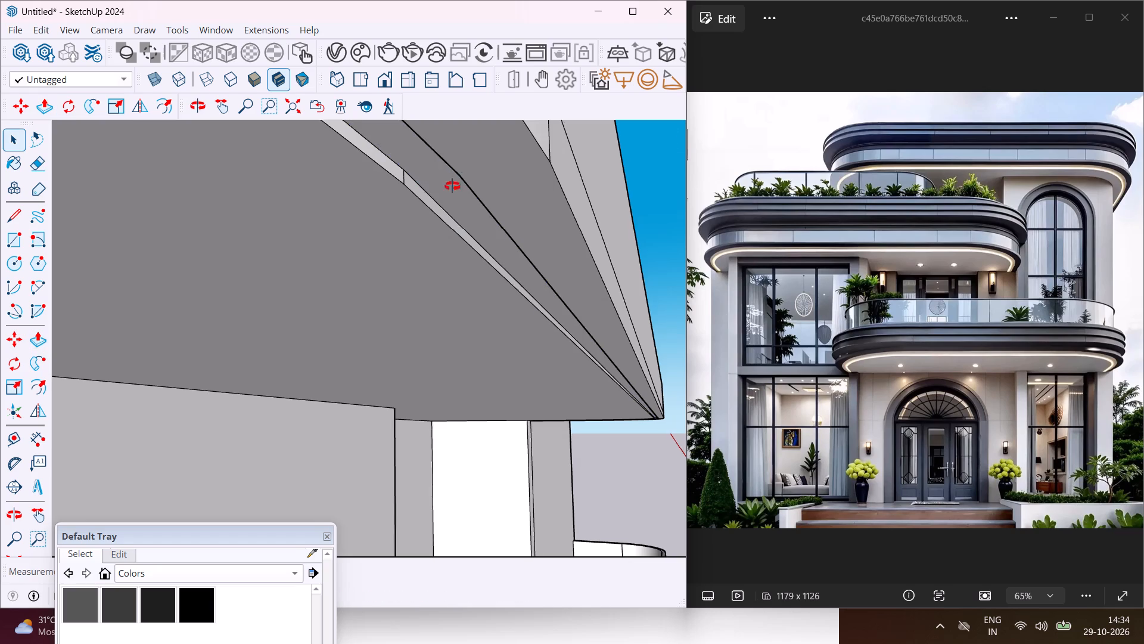
middle_drag(452, 186, 436, 250)
scroll(437, 241, down, 6)
middle_drag(443, 219, 467, 175)
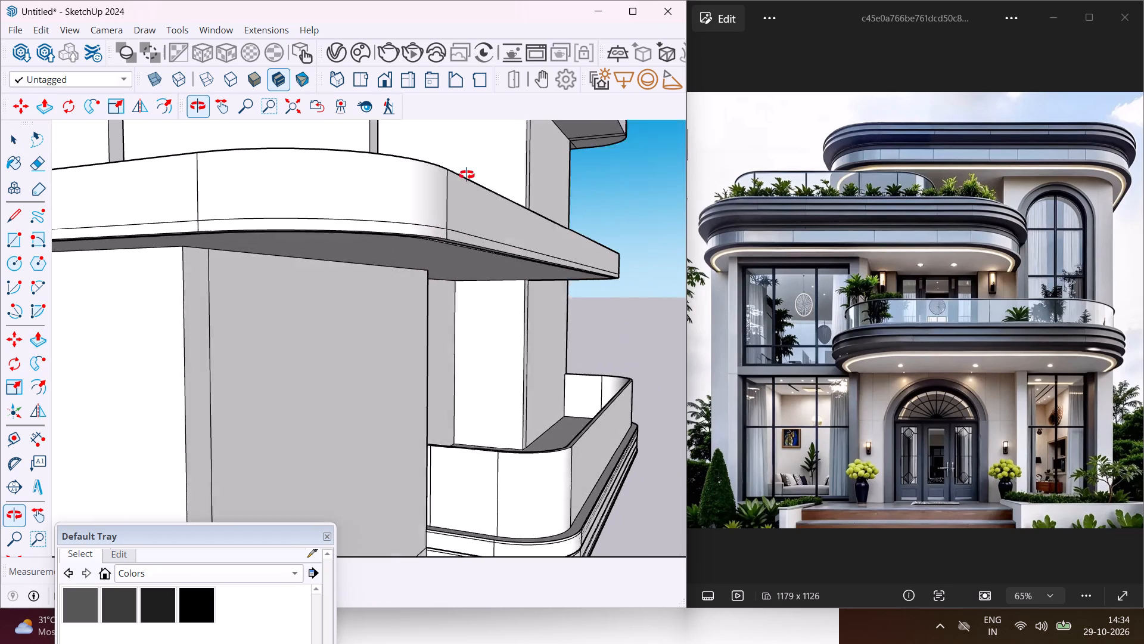
middle_drag(467, 175, 467, 174)
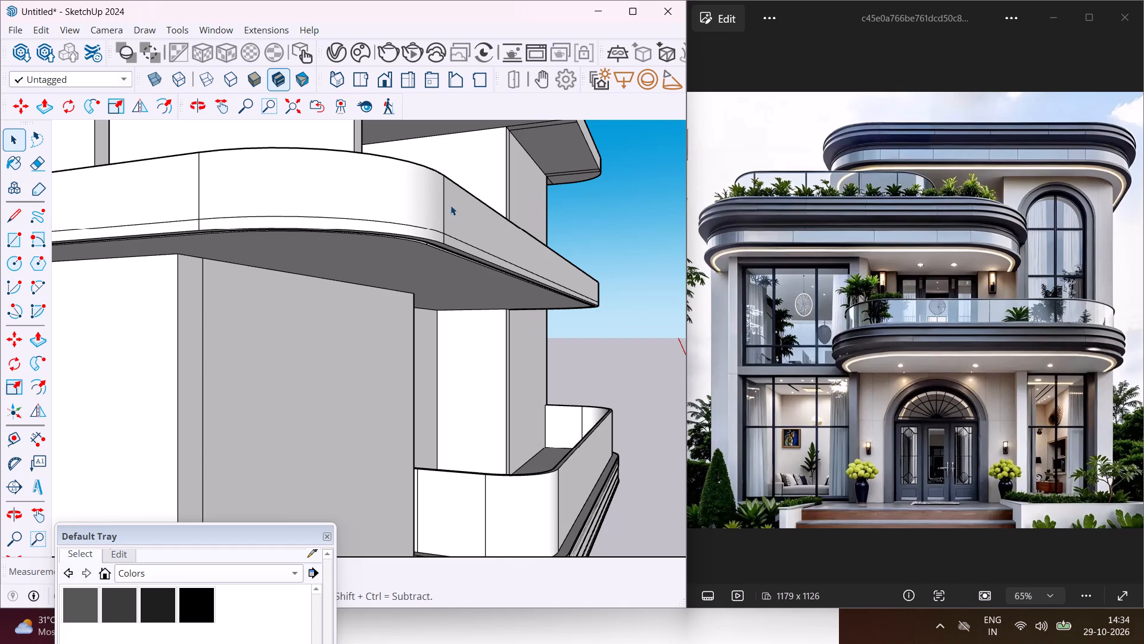
scroll(422, 232, up, 15)
middle_drag(442, 273, 442, 250)
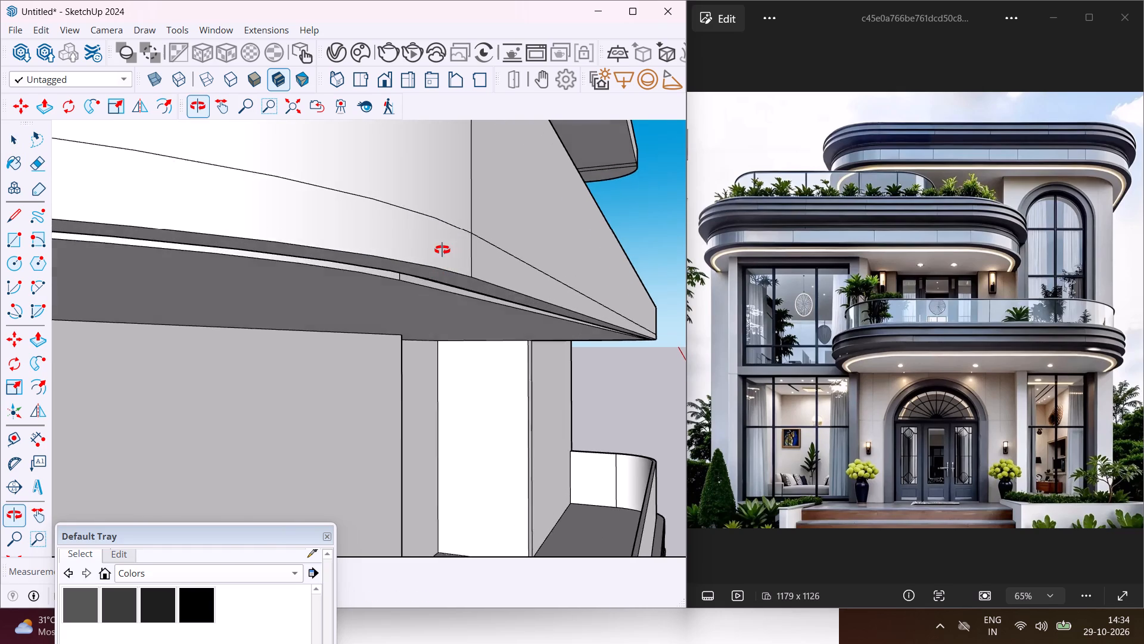
middle_drag(442, 250, 456, 196)
click(402, 268)
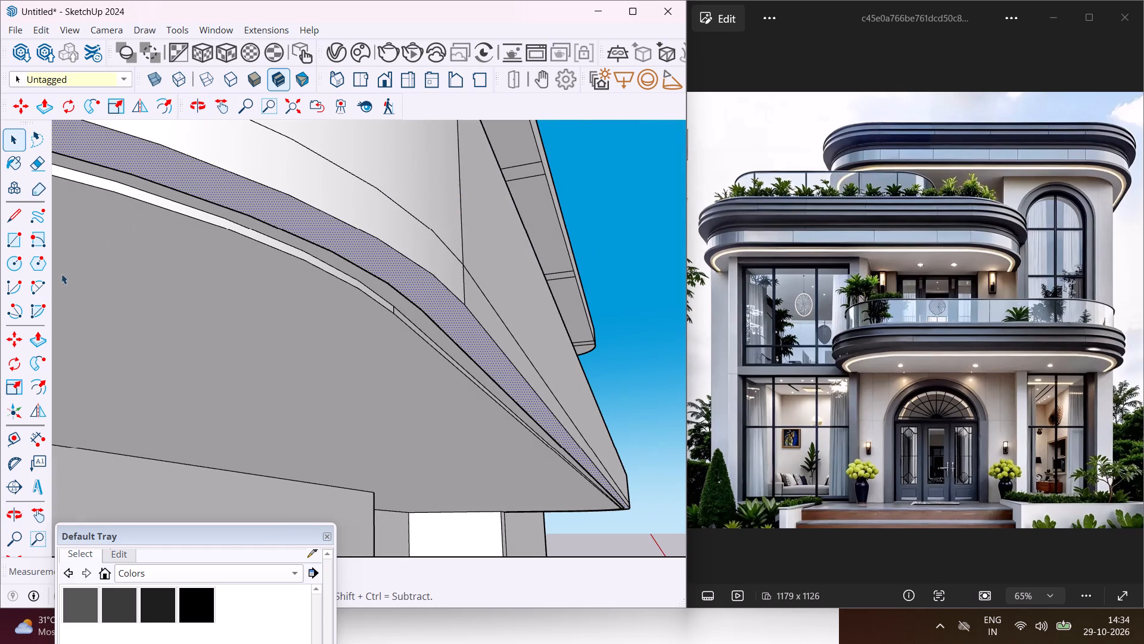
click(41, 385)
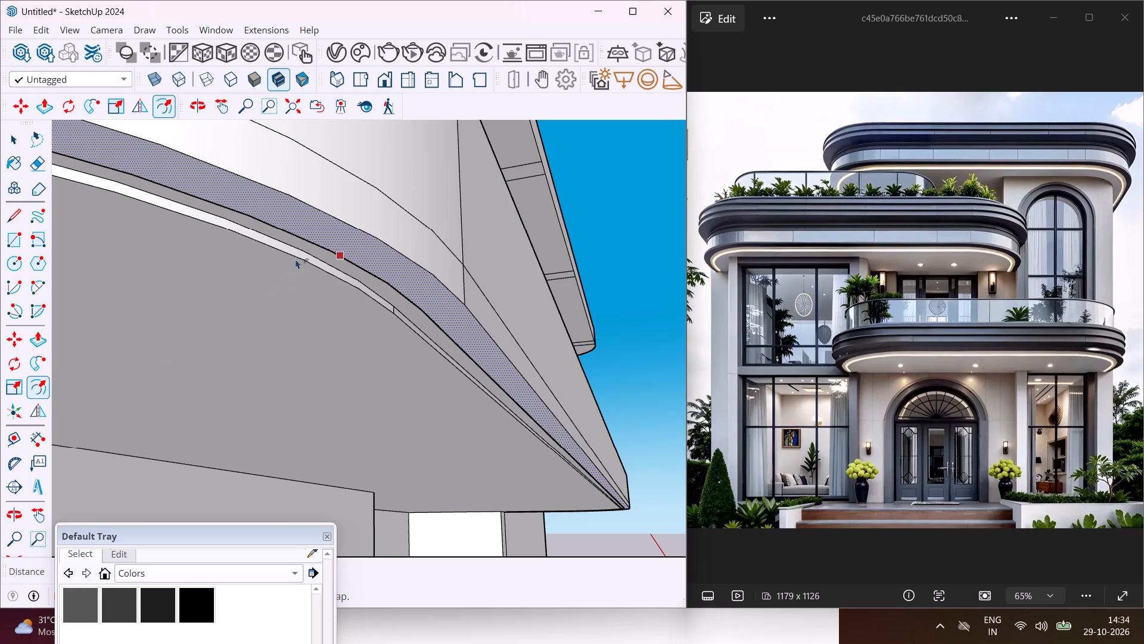
middle_drag(308, 239, 320, 362)
scroll(339, 264, up, 3)
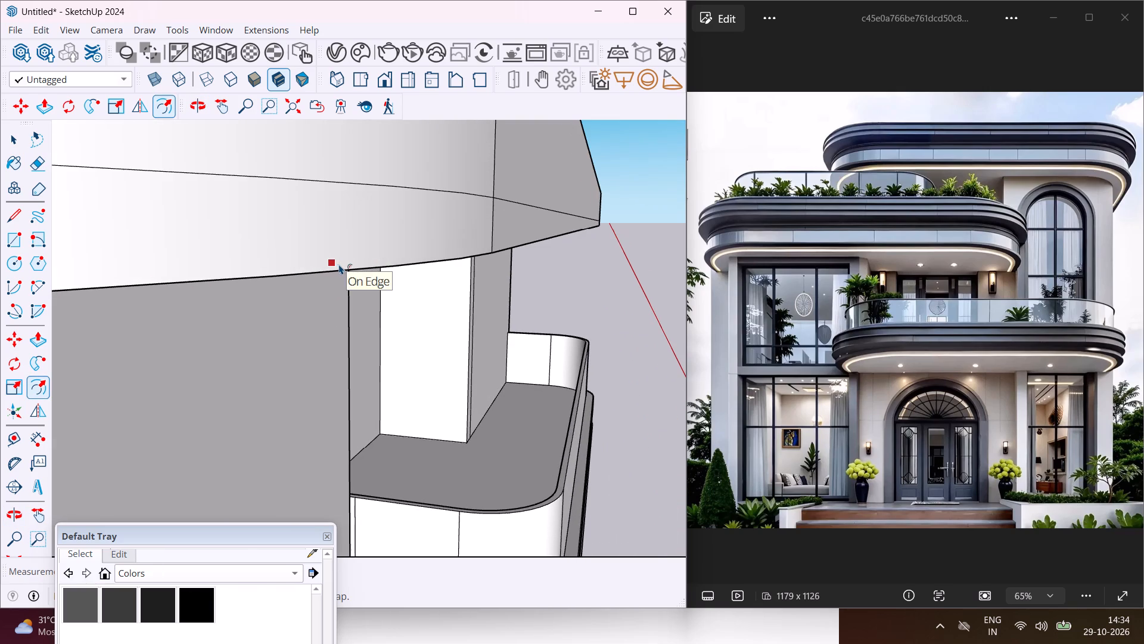
click(352, 269)
middle_drag(391, 263, 464, 317)
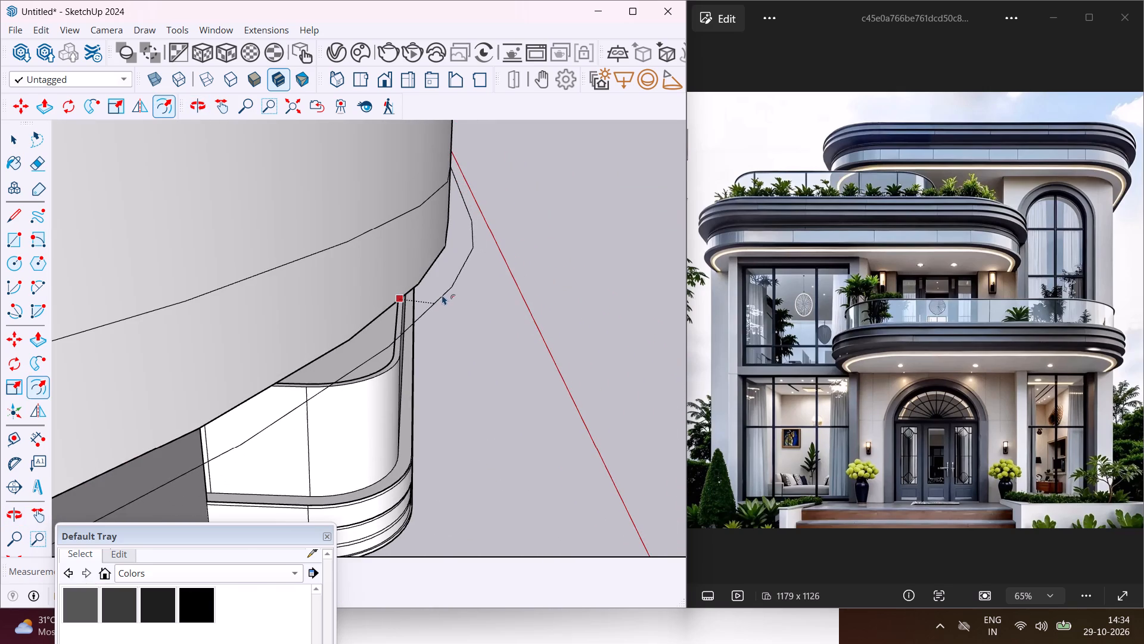
click(435, 290)
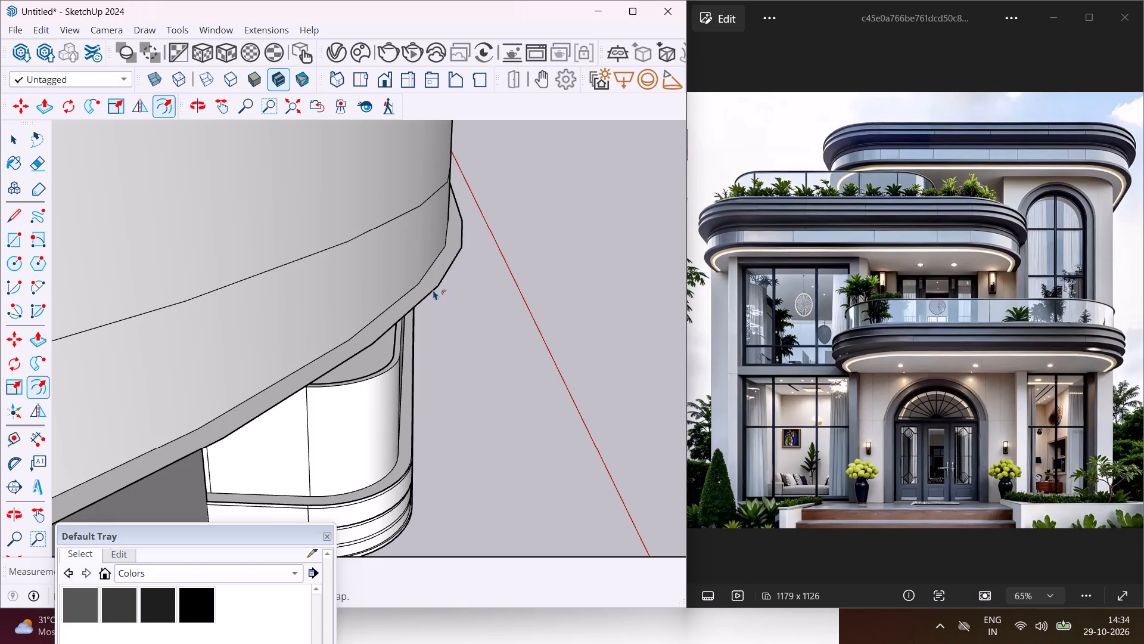
key(Escape)
key(space)
Push/Pull the new underside strip a short distance upward to form a thin projecting band around the slab's base.
scroll(425, 287, up, 3)
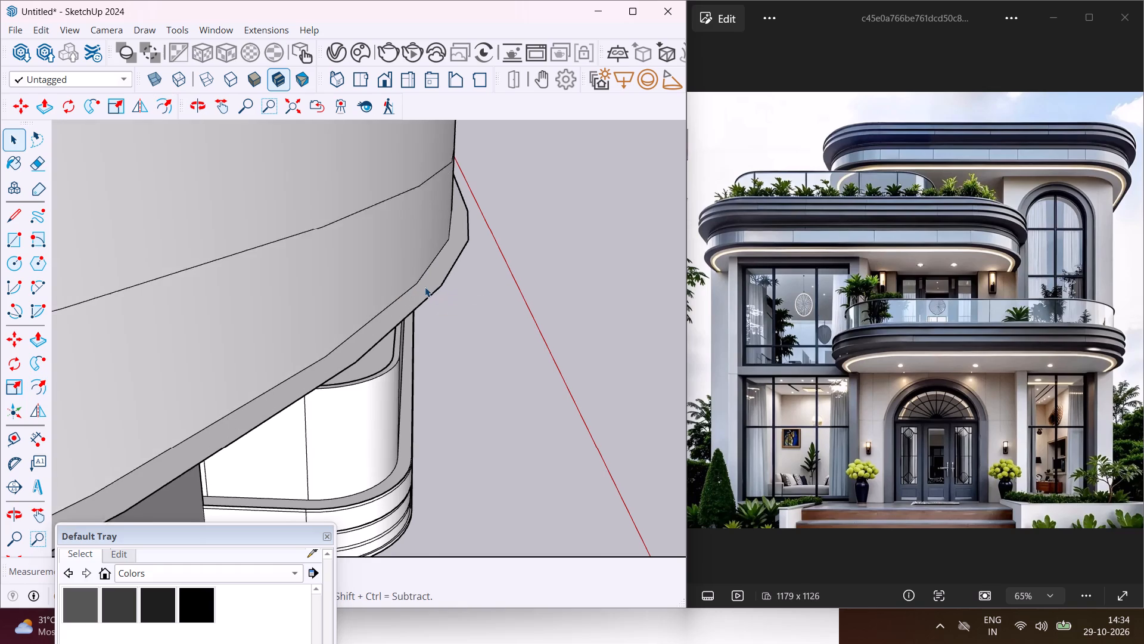
scroll(425, 287, up, 1)
click(424, 291)
key(p)
click(424, 291)
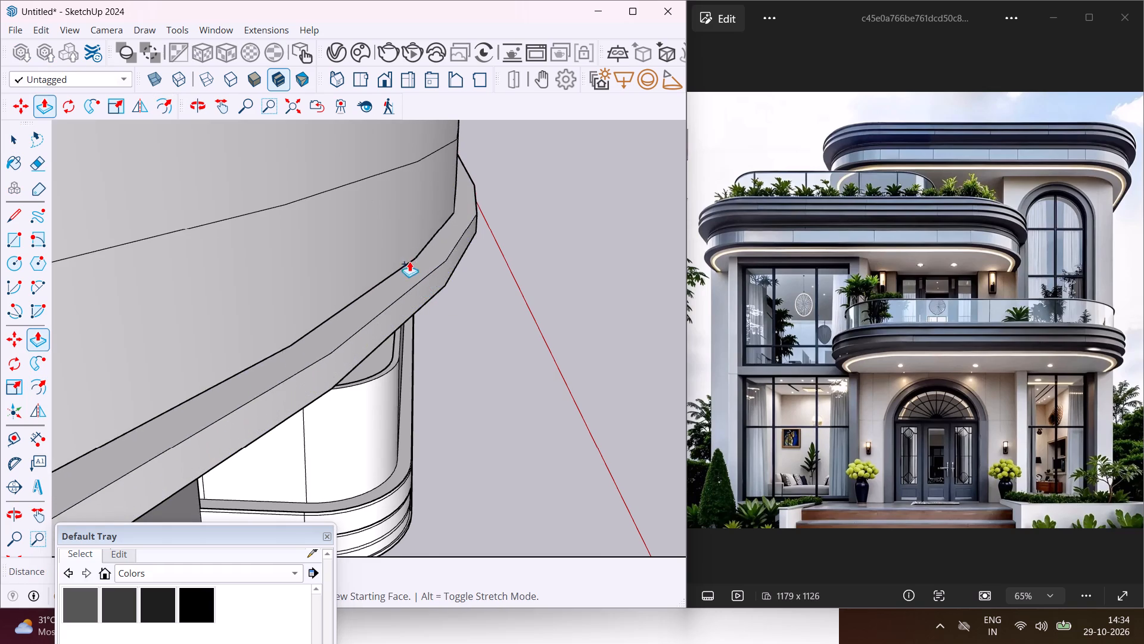
scroll(391, 247, down, 10)
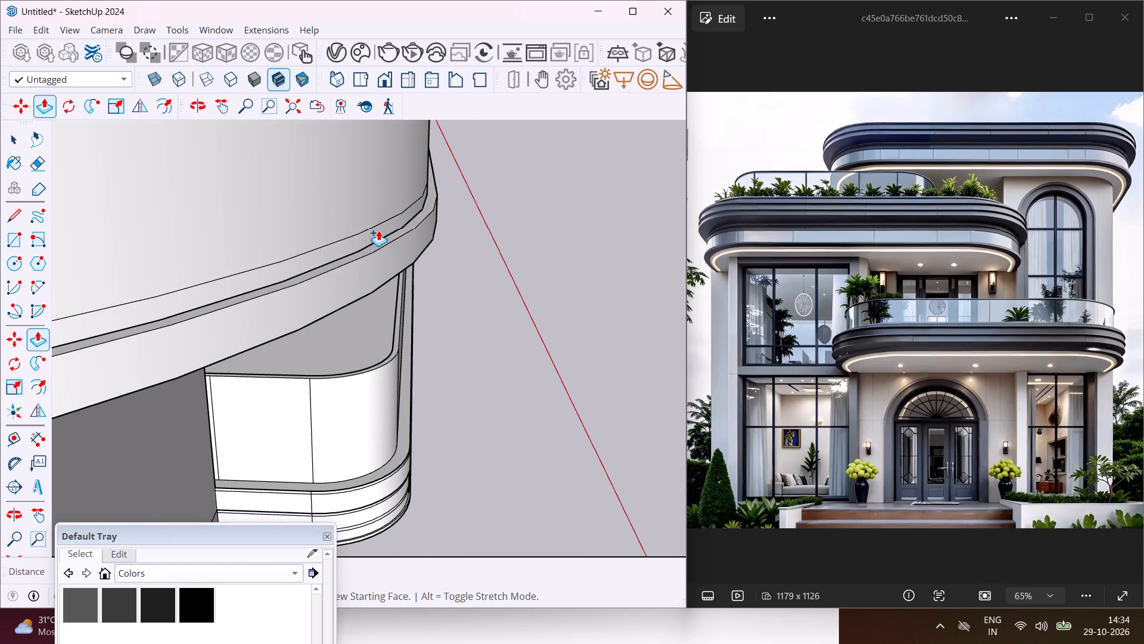
click(372, 228)
key(Escape)
key(space)
Offset the top face of the upper curved slab slightly outward to create a narrow rim around its edge.
middle_drag(393, 250, 290, 307)
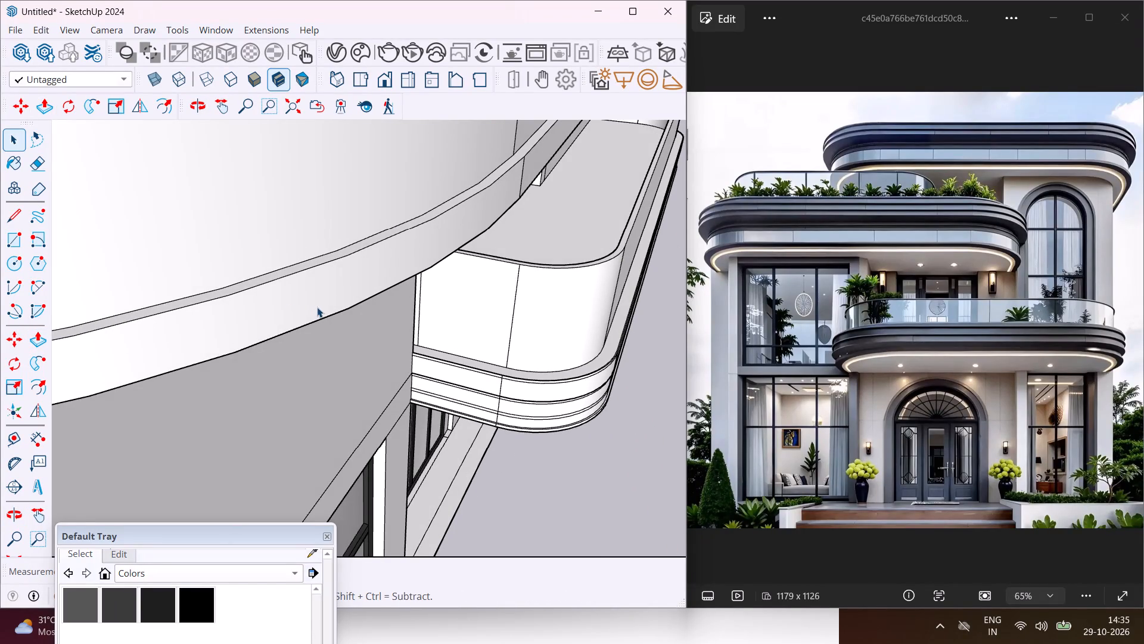
scroll(317, 307, down, 20)
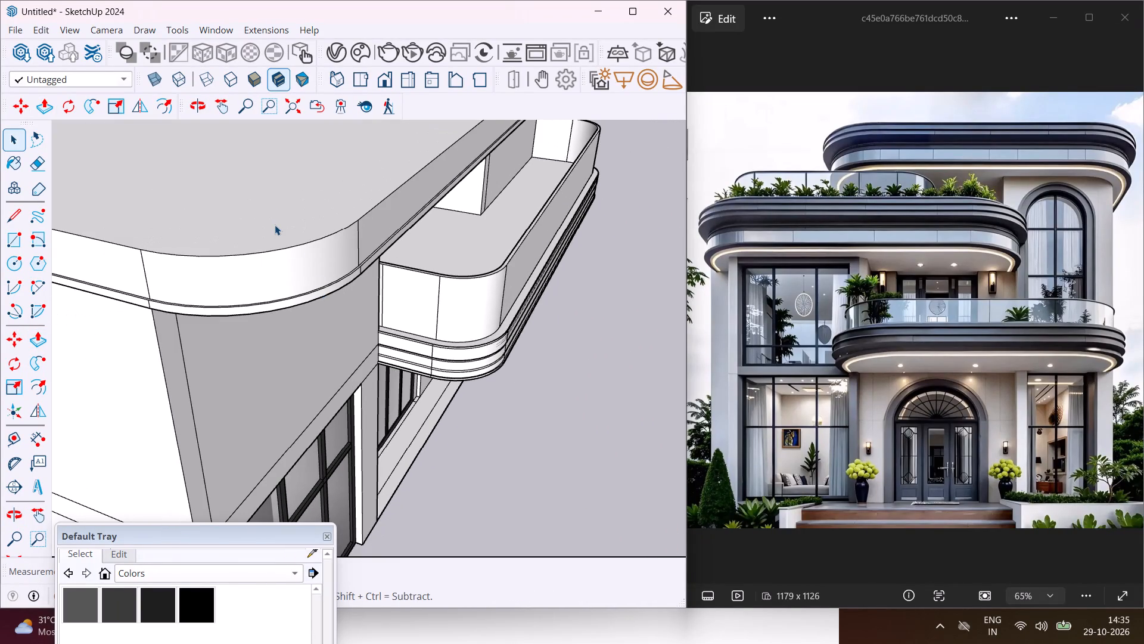
middle_drag(275, 225, 368, 227)
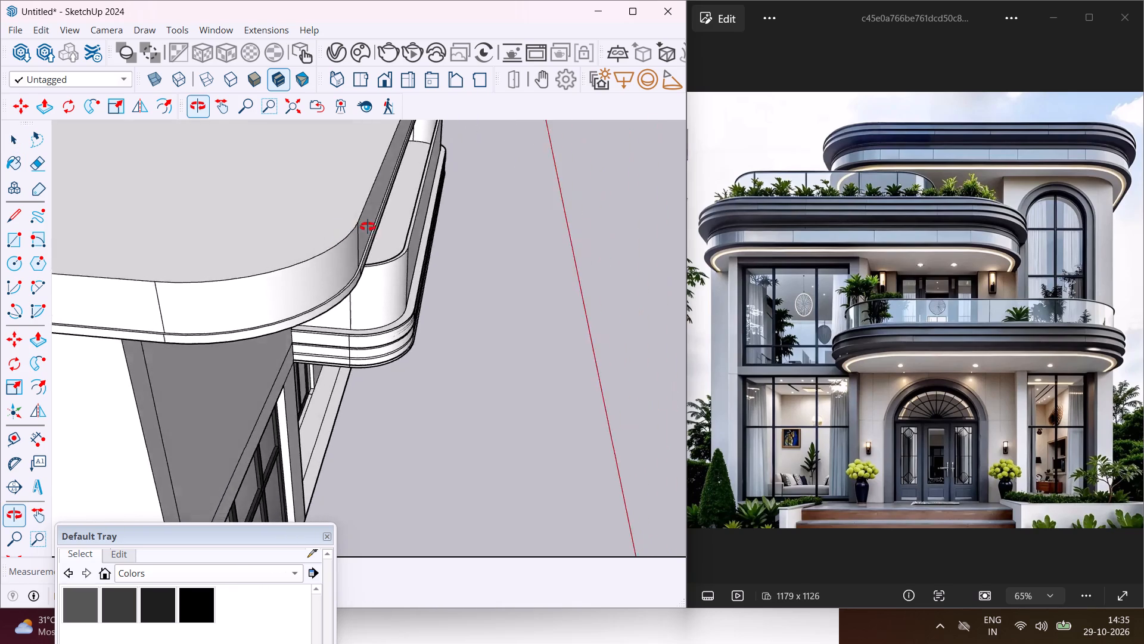
middle_drag(368, 227, 446, 225)
scroll(333, 232, up, 3)
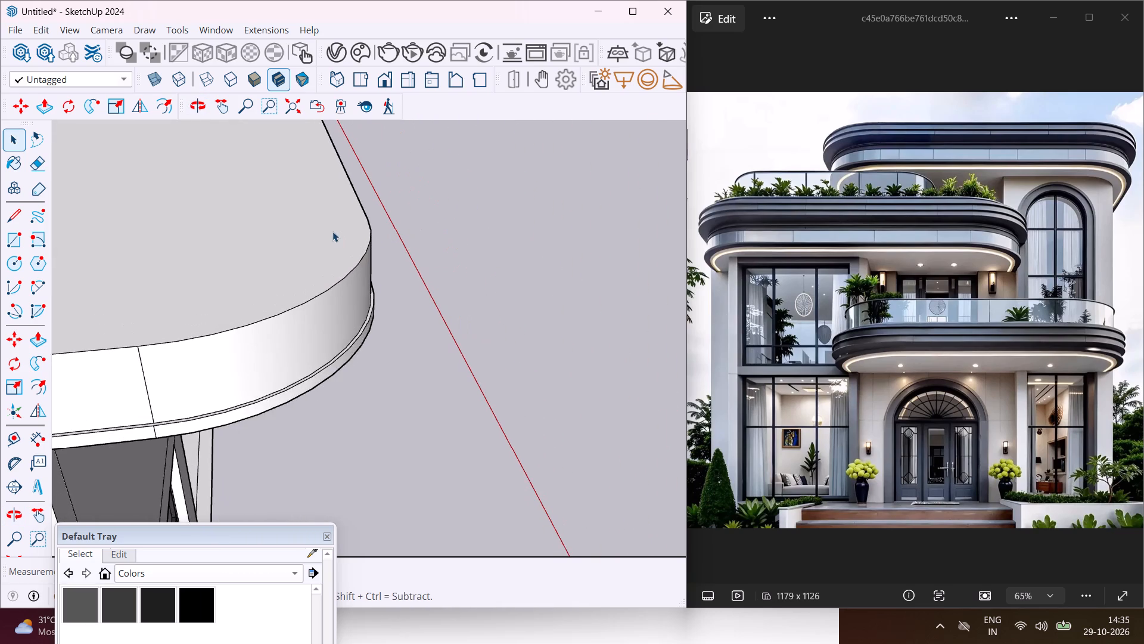
scroll(332, 231, up, 1)
click(325, 265)
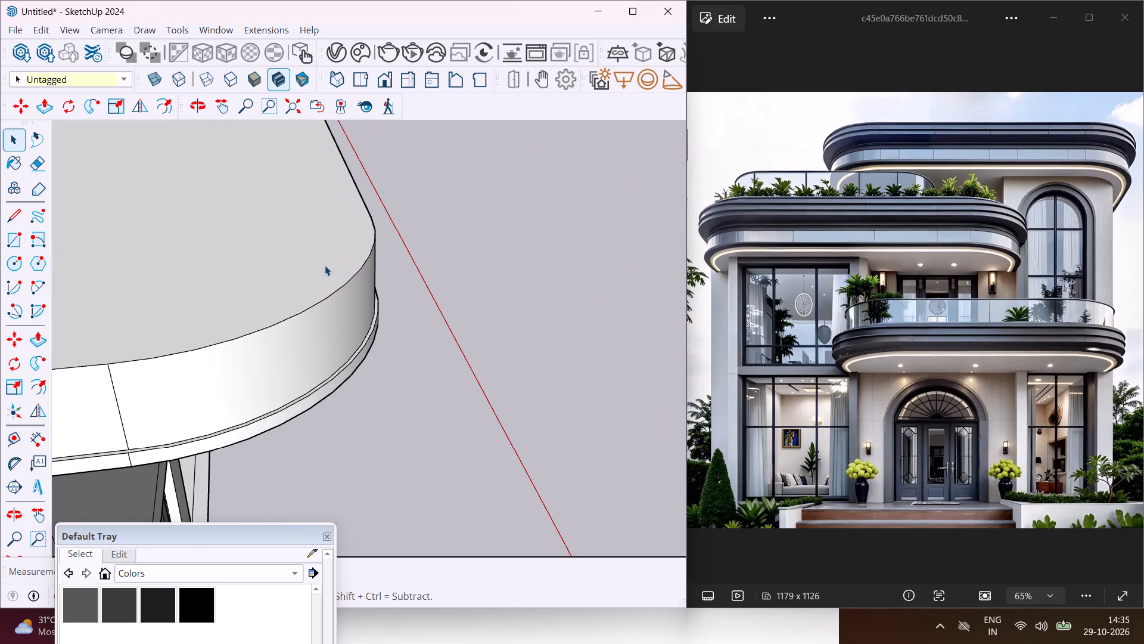
middle_drag(325, 265, 182, 215)
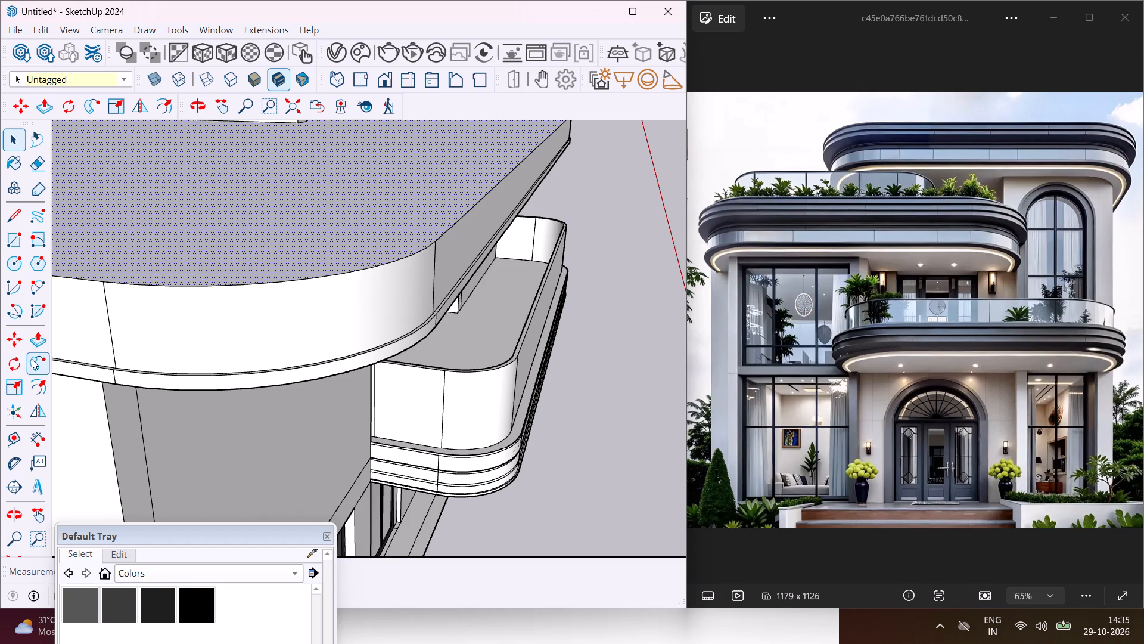
click(38, 385)
scroll(307, 277, up, 3)
click(307, 277)
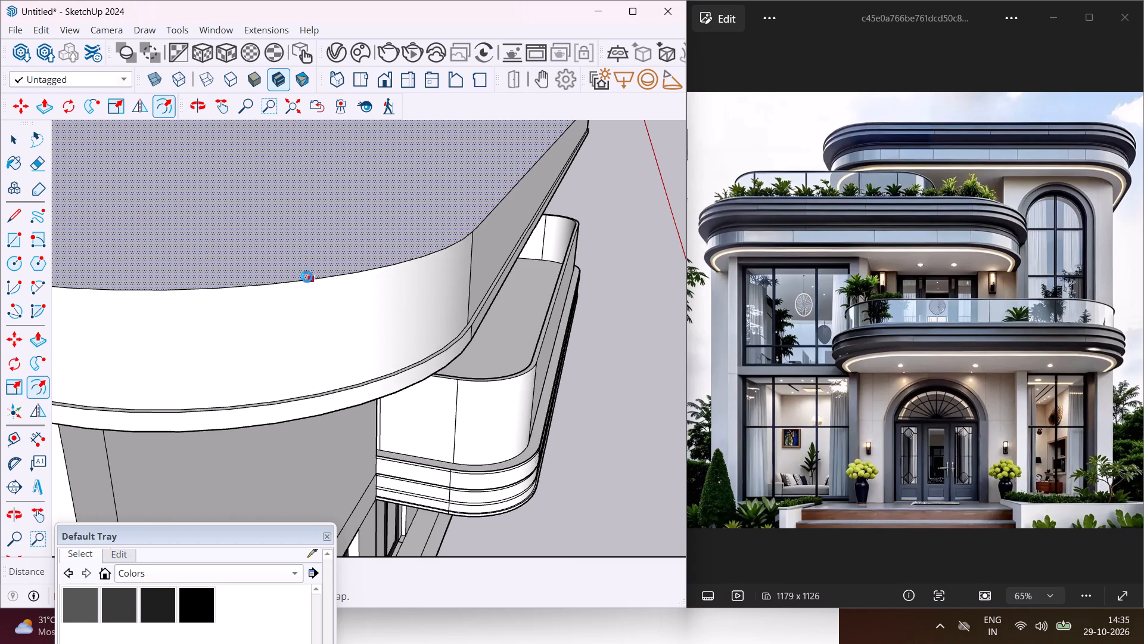
click(322, 286)
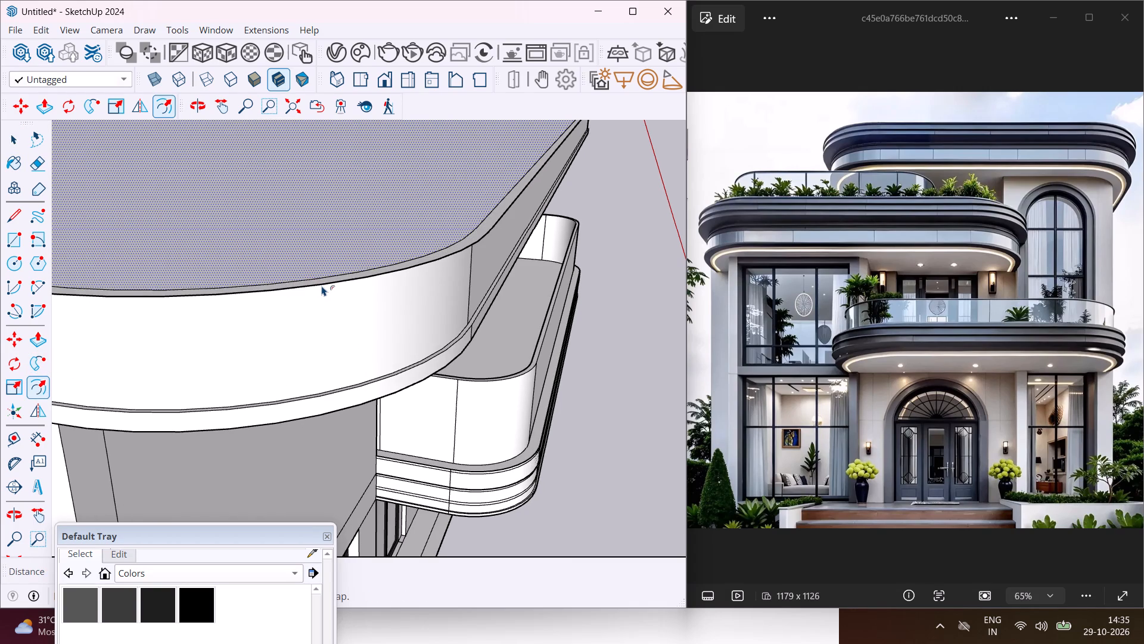
key(Escape)
key(space)
Push/Pull the slab's new top rim a short distance downward to form a thin projecting band.
scroll(381, 259, up, 5)
middle_drag(405, 283, 405, 282)
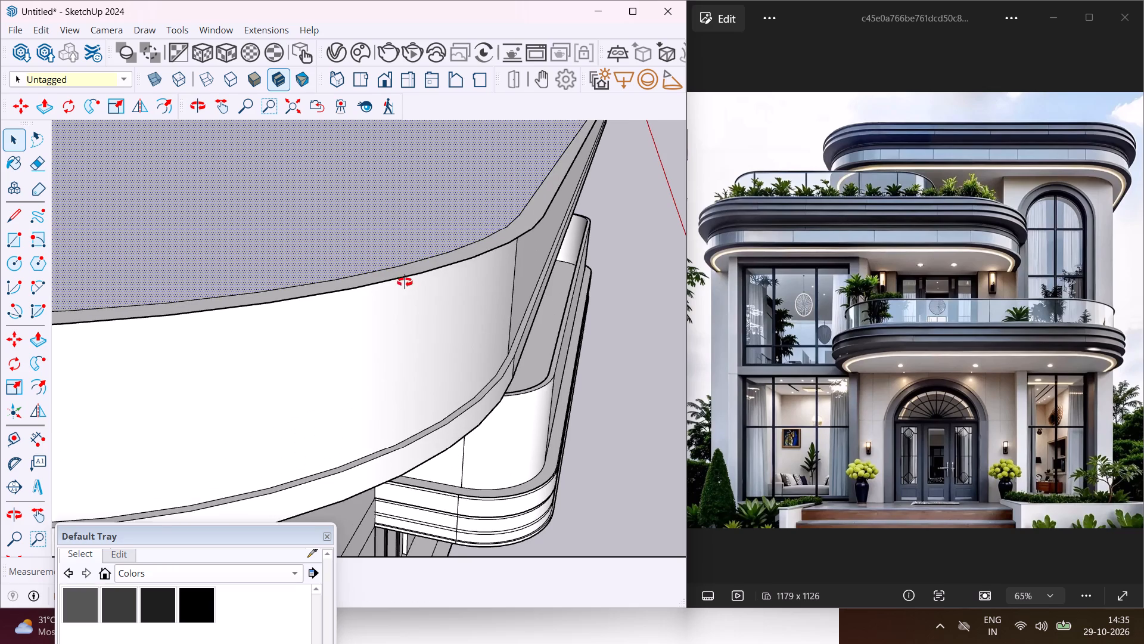
middle_drag(405, 282, 402, 268)
middle_drag(425, 249, 472, 315)
scroll(472, 315, up, 1)
click(452, 264)
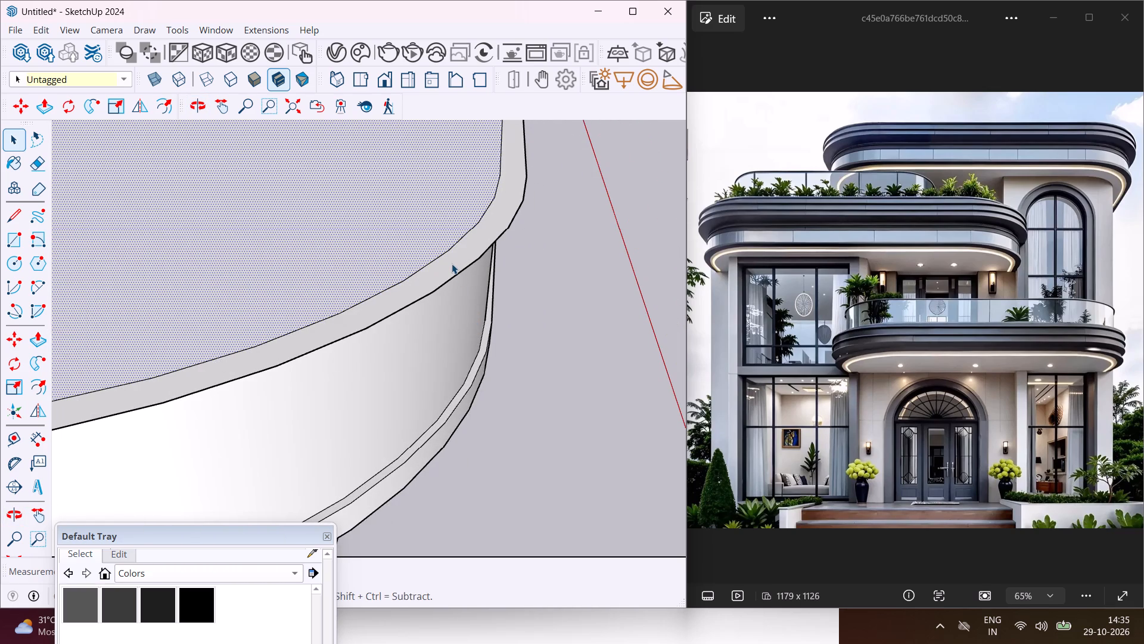
key(p)
click(452, 264)
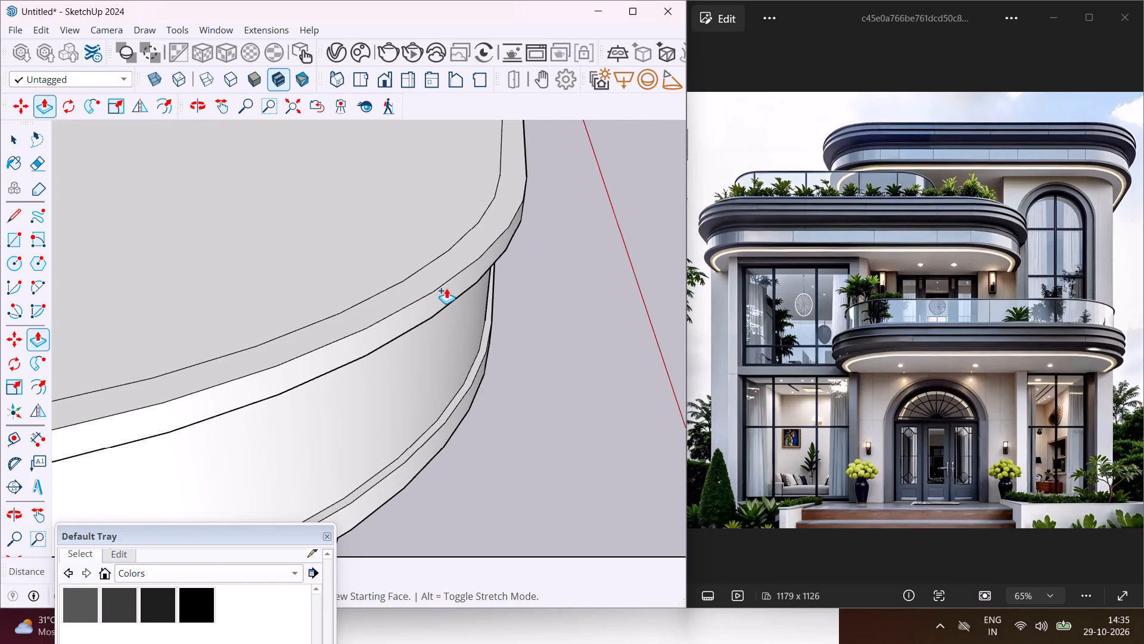
click(446, 288)
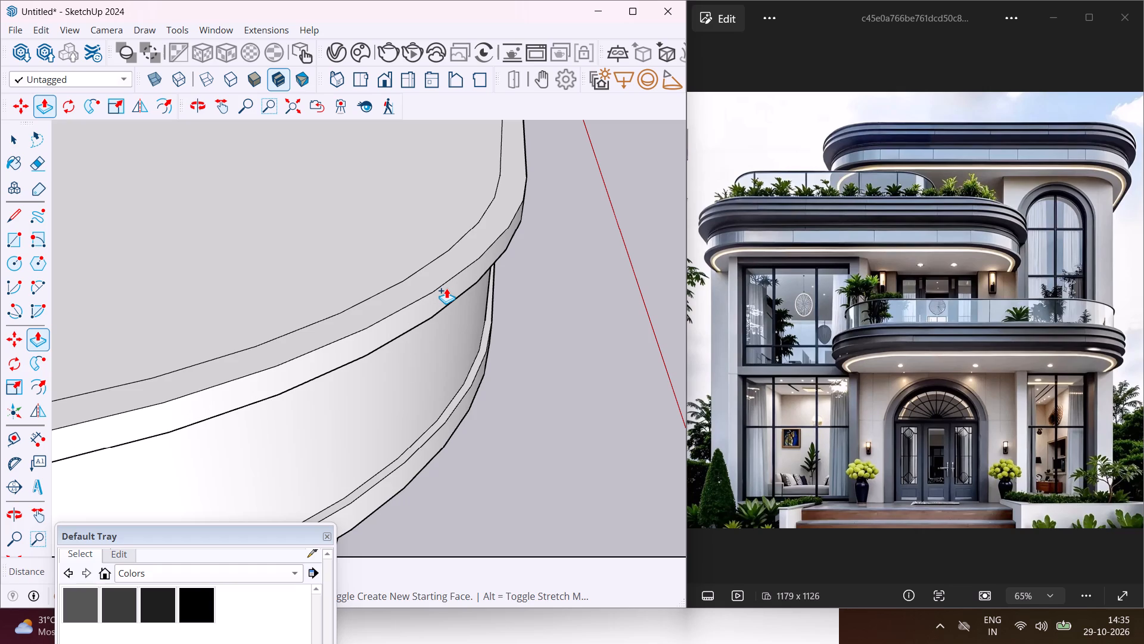
key(Escape)
key(space)
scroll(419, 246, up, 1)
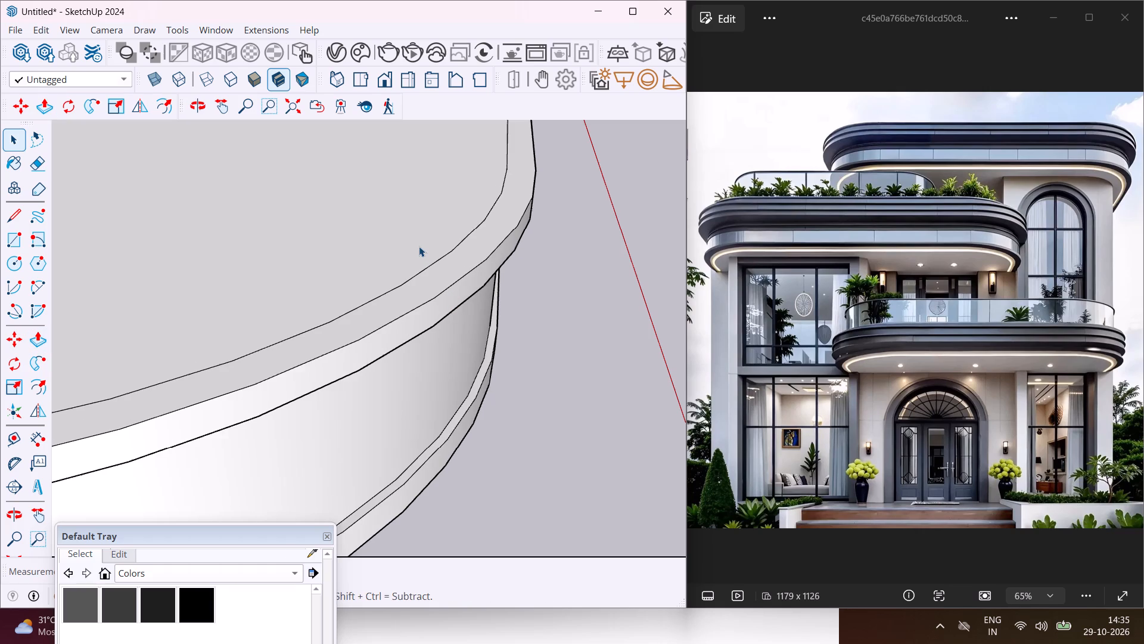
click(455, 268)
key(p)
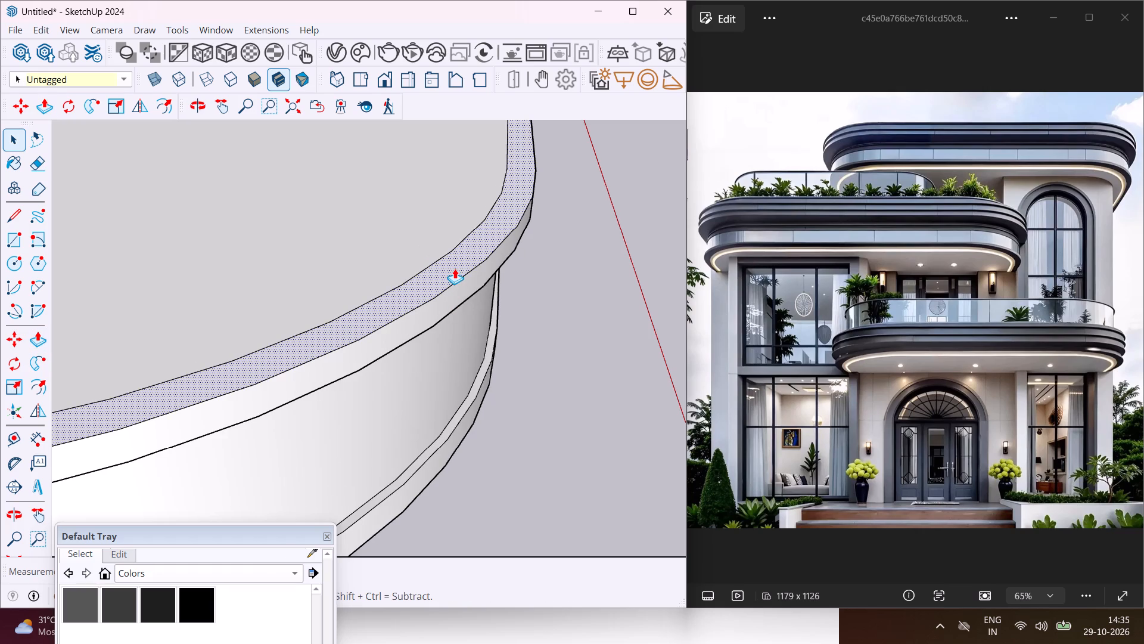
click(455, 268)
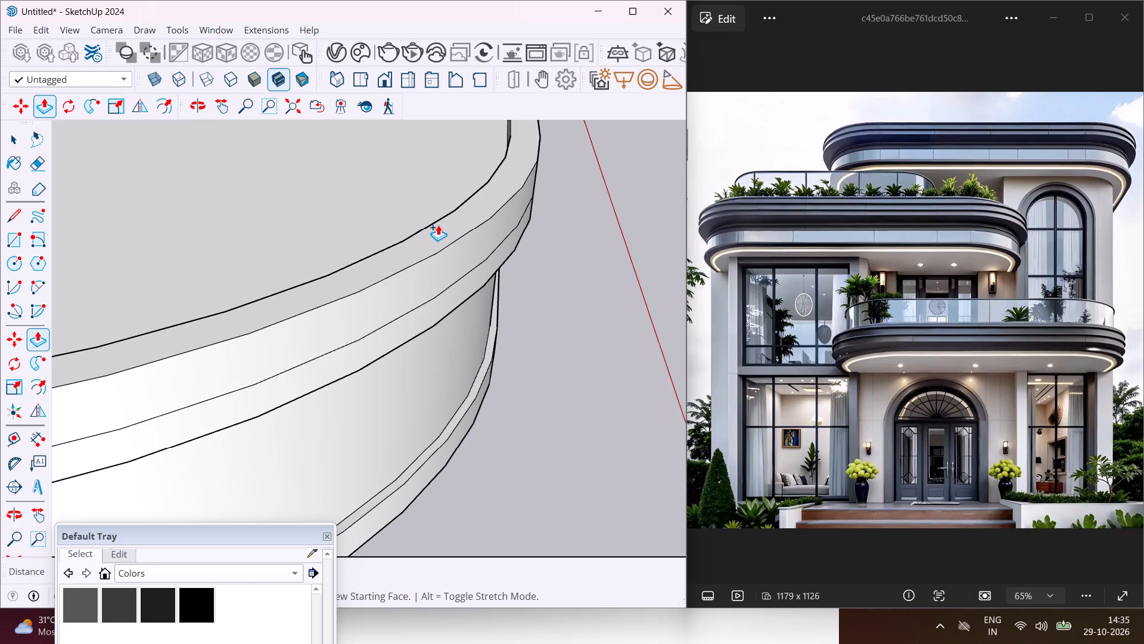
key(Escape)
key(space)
Offset the outer edge of the slab's top rim outward again to add a second narrow strip.
scroll(450, 263, up, 4)
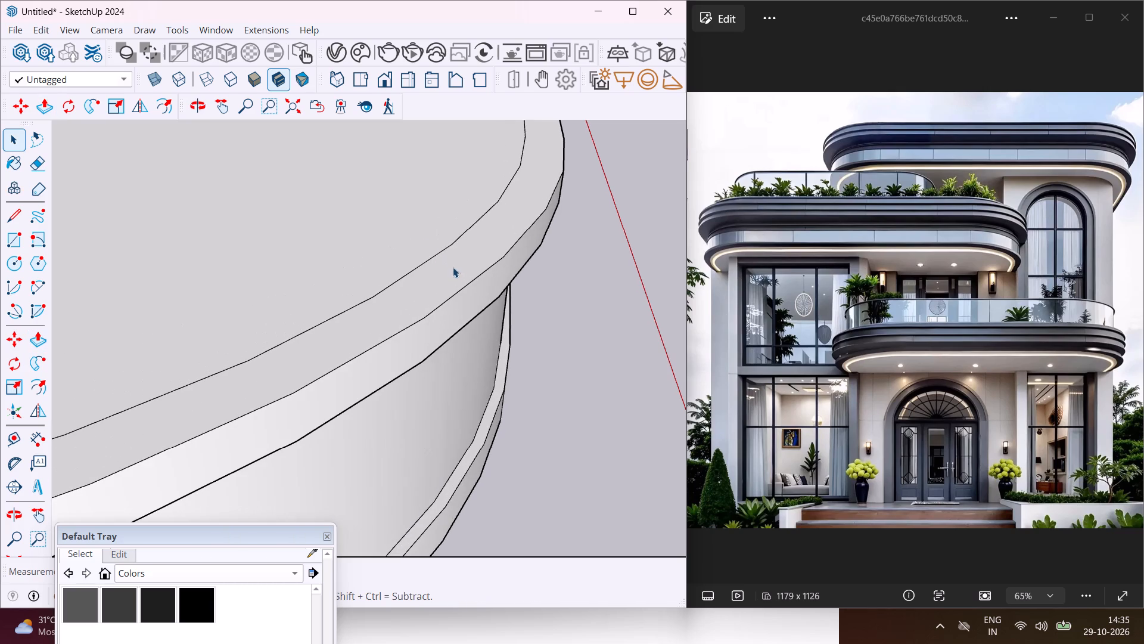
click(454, 272)
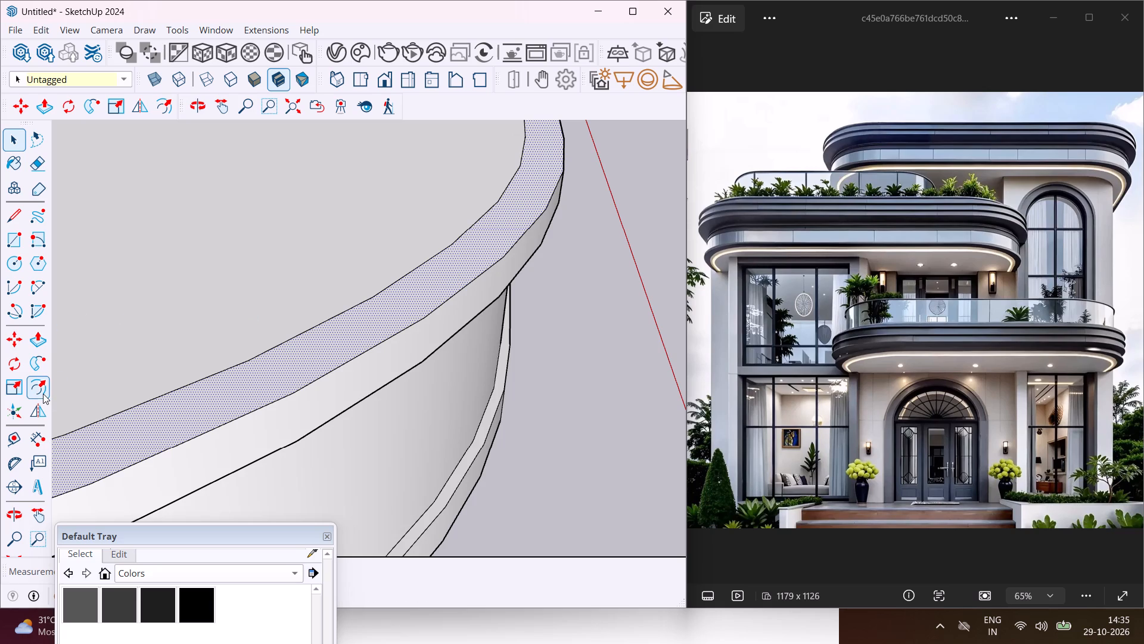
click(43, 394)
scroll(405, 315, up, 2)
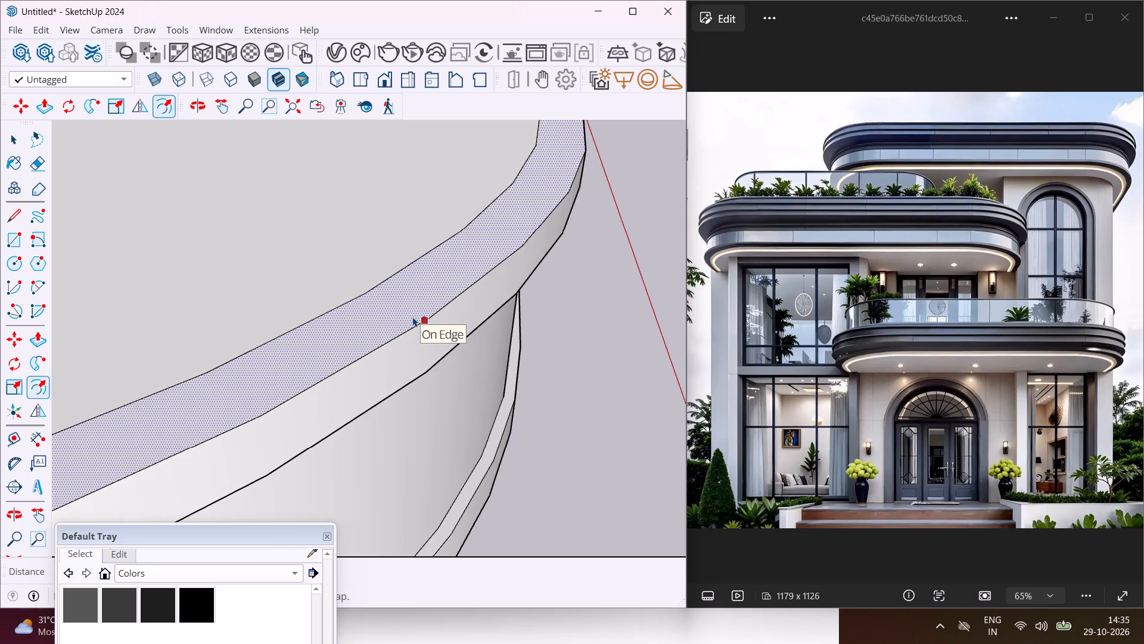
click(413, 317)
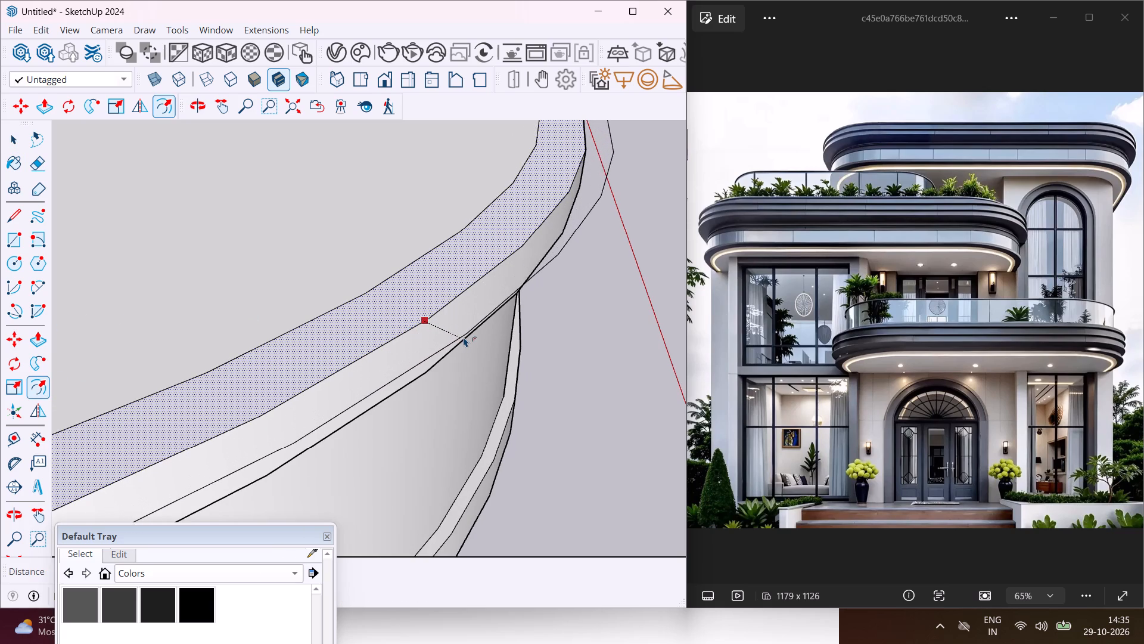
click(470, 340)
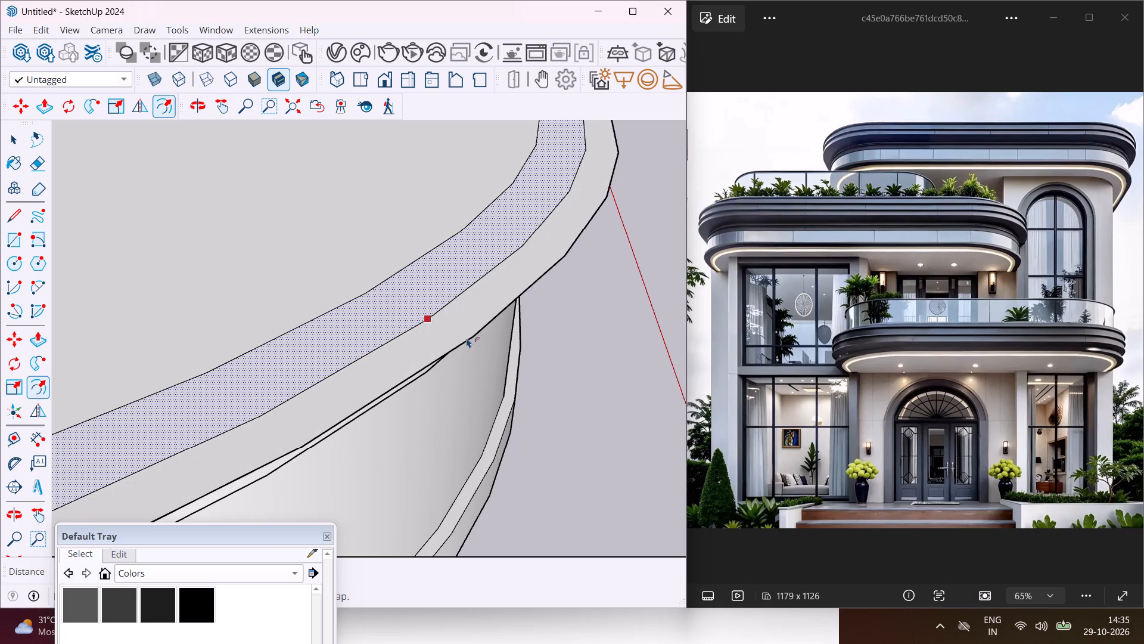
key(Escape)
key(space)
Push/Pull the outer strip of the upper curved slab's top rim a short distance upward to form a thin projecting band.
click(461, 329)
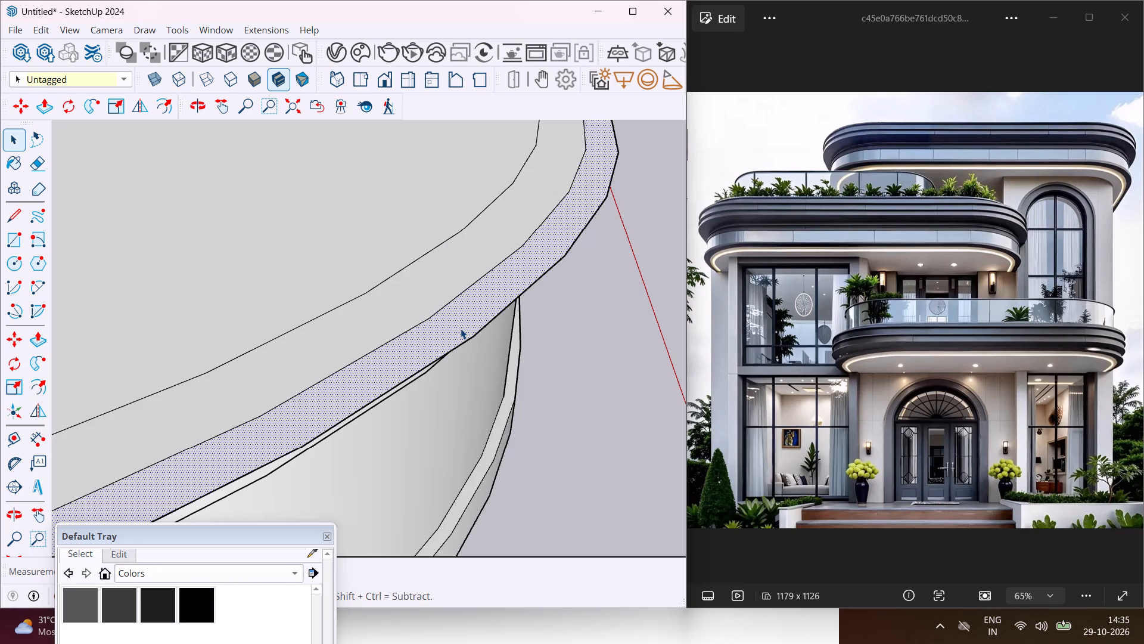
key(p)
click(461, 329)
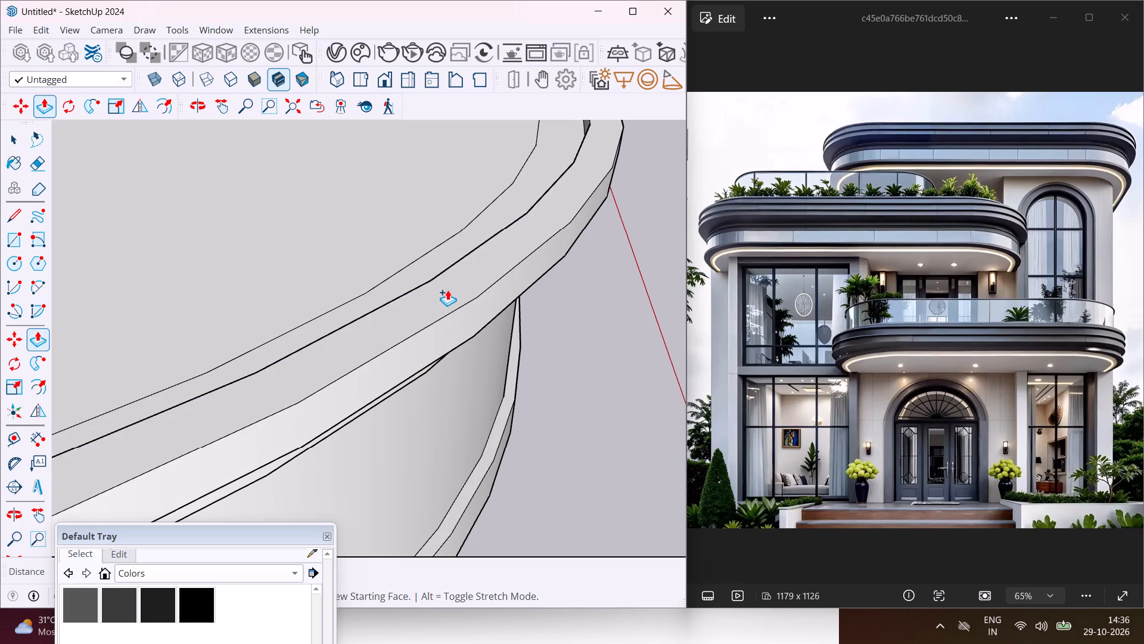
click(447, 290)
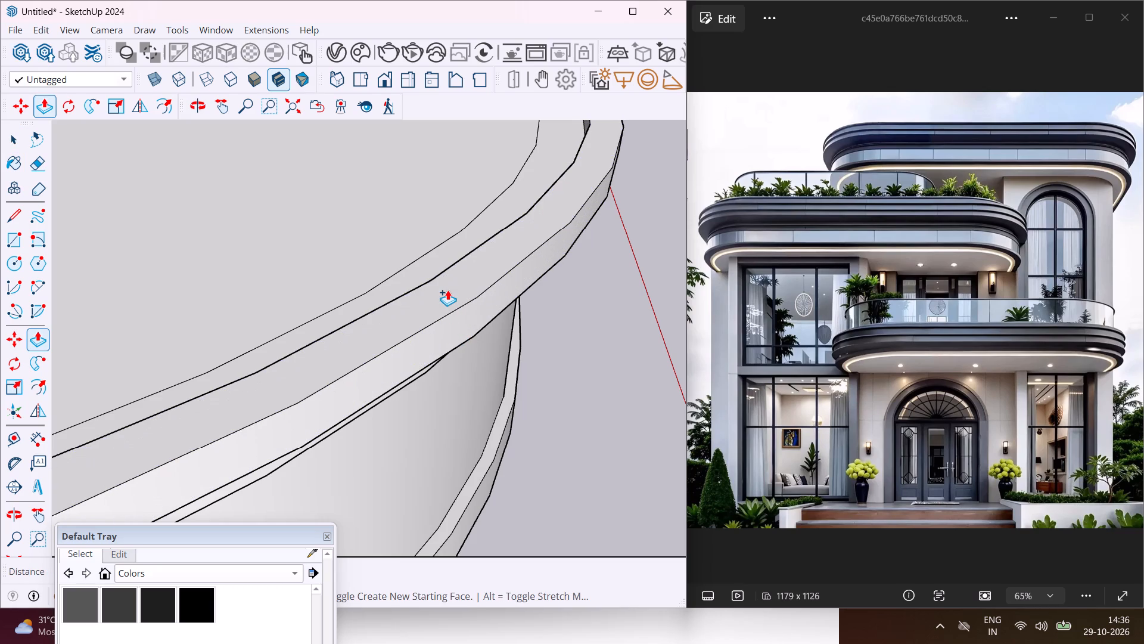
key(Escape)
key(space)
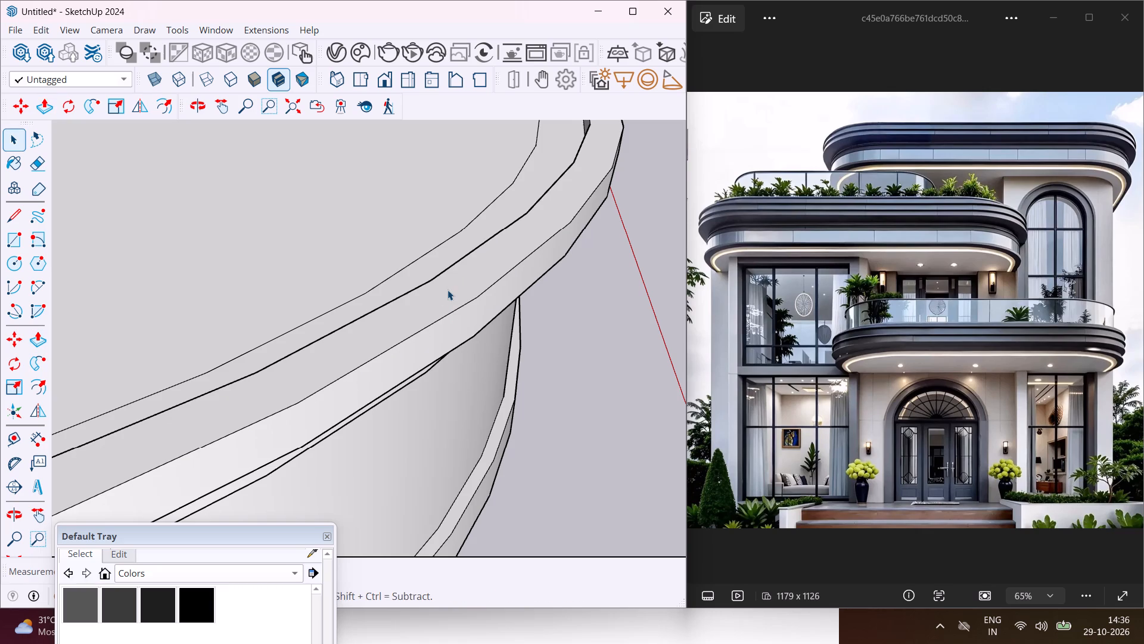
key(space)
Push/Pull the inner strip of the slab's top rim upward so it steps above the adjoining outer band.
middle_drag(447, 290, 492, 321)
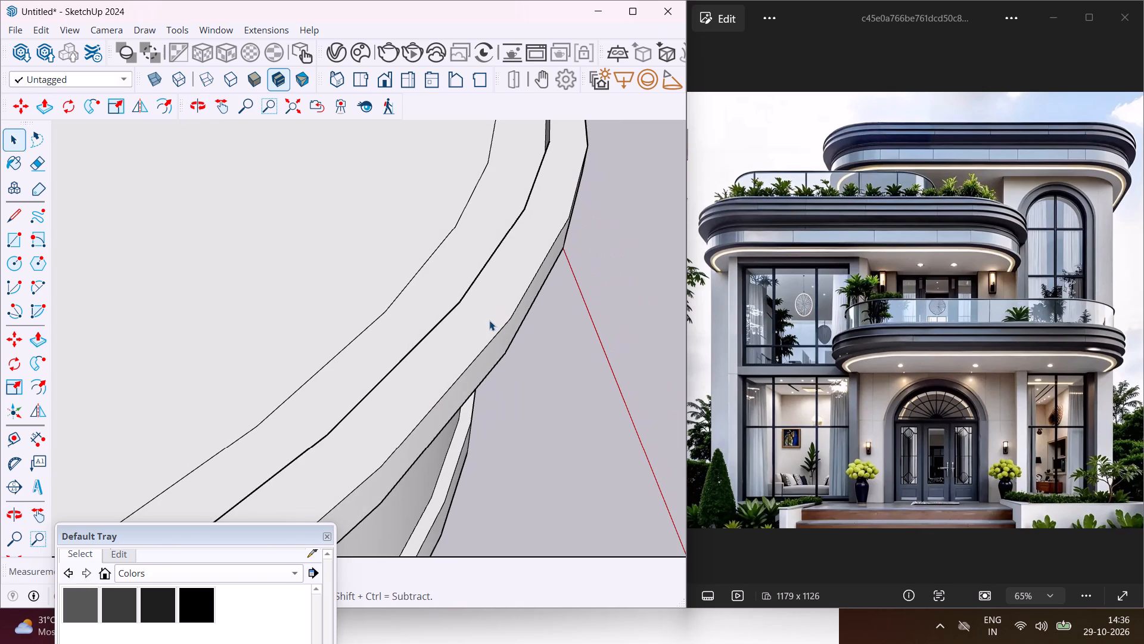
click(489, 320)
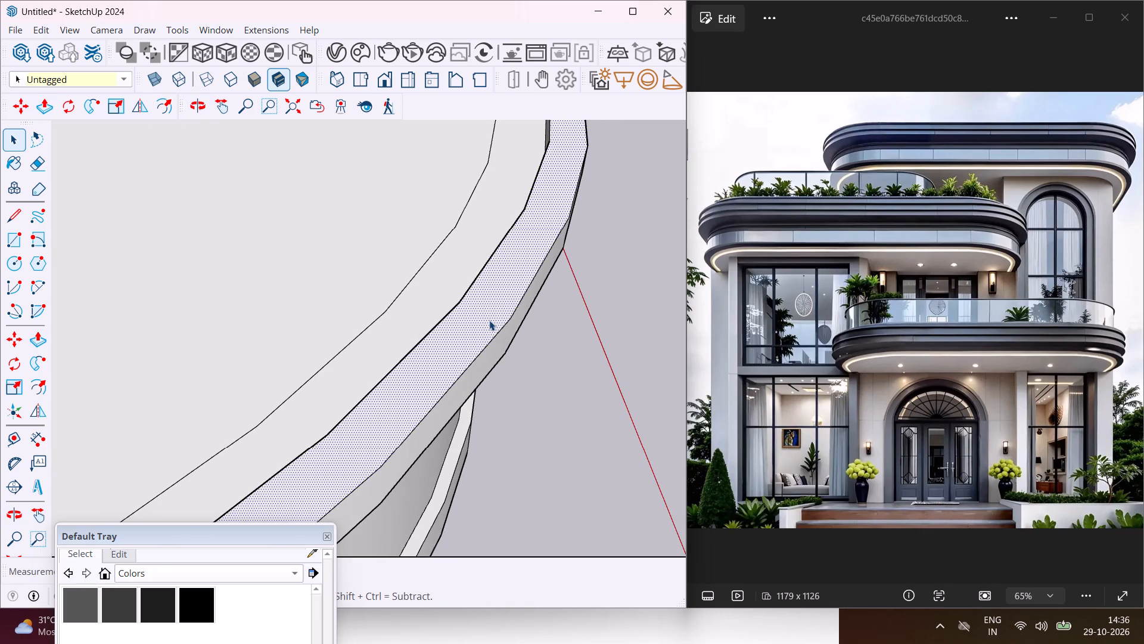
middle_drag(489, 320, 414, 287)
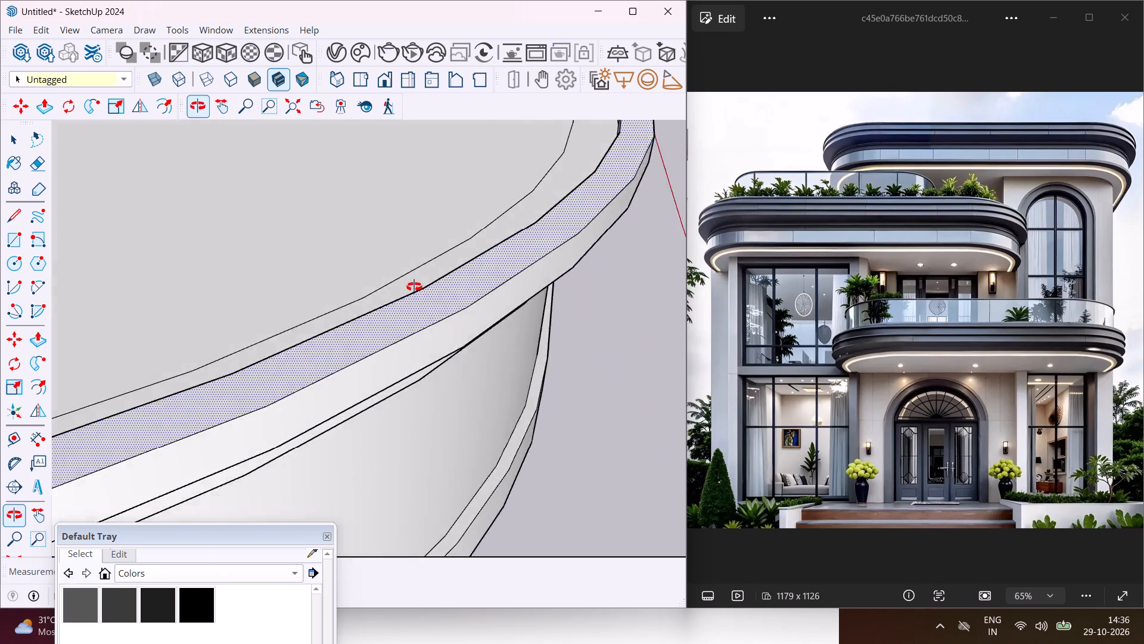
middle_drag(414, 287, 409, 206)
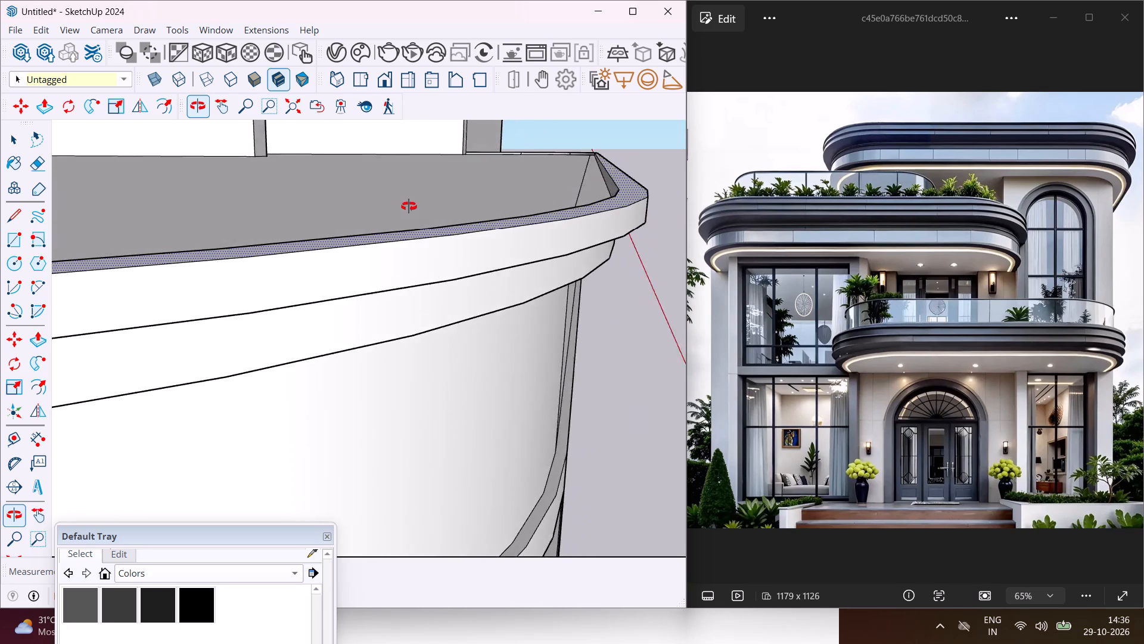
middle_drag(409, 206, 562, 259)
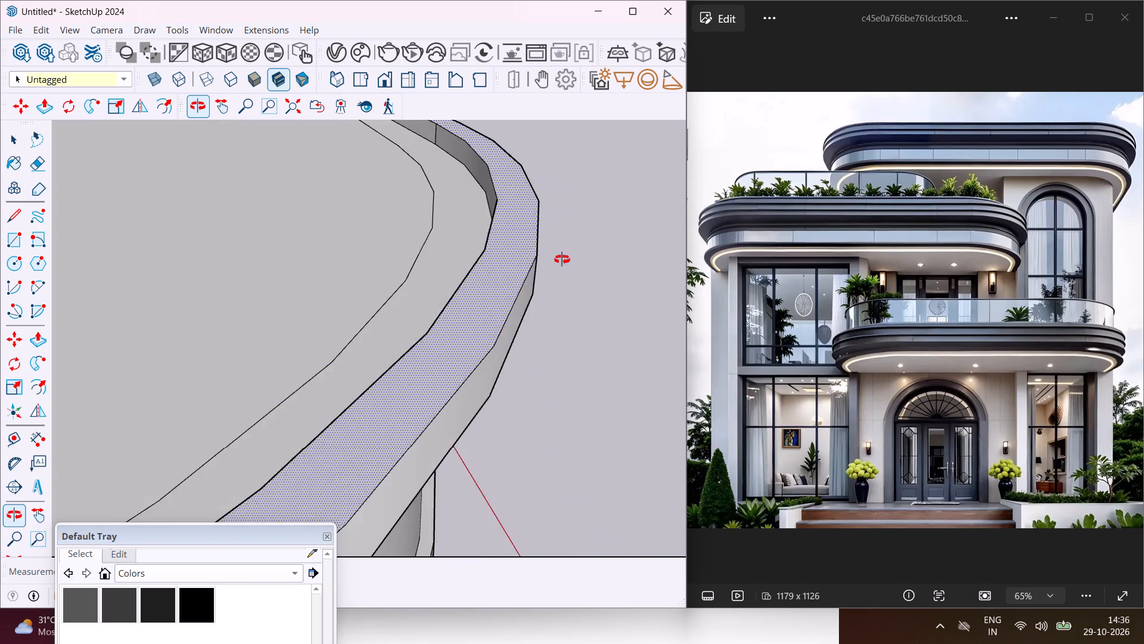
middle_drag(562, 259, 566, 251)
scroll(474, 257, up, 3)
click(464, 249)
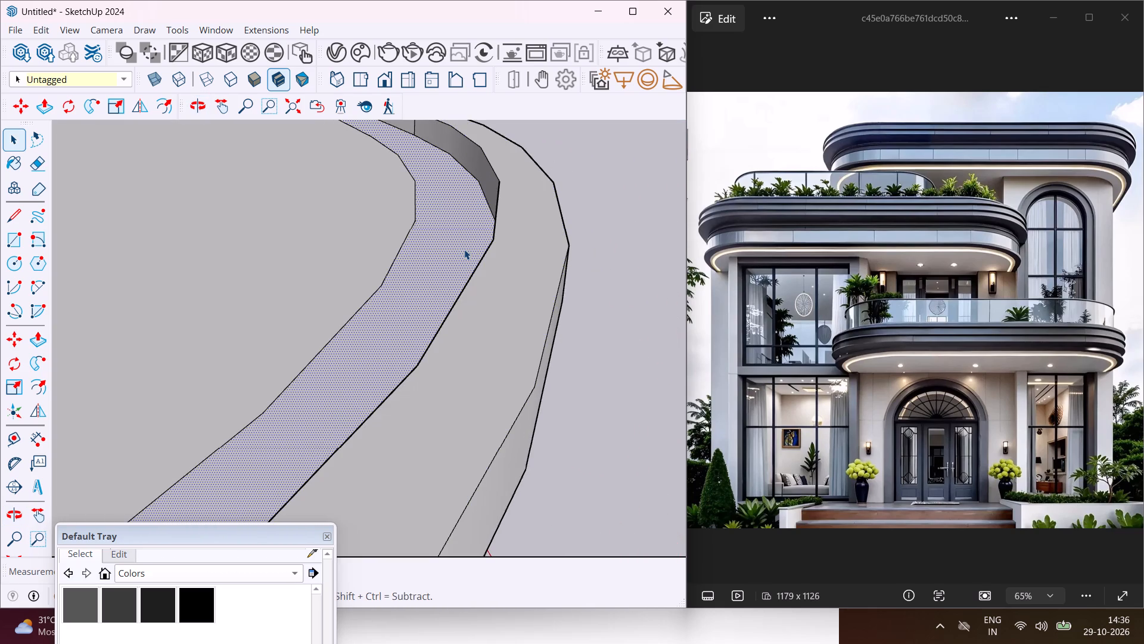
key(p)
click(464, 249)
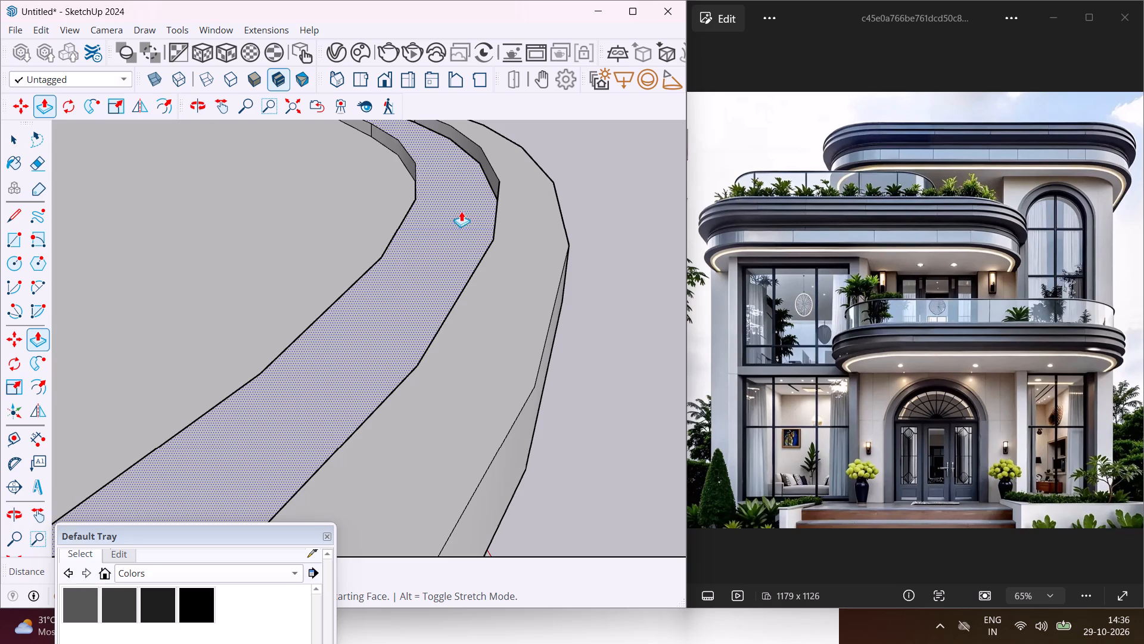
scroll(464, 193, down, 8)
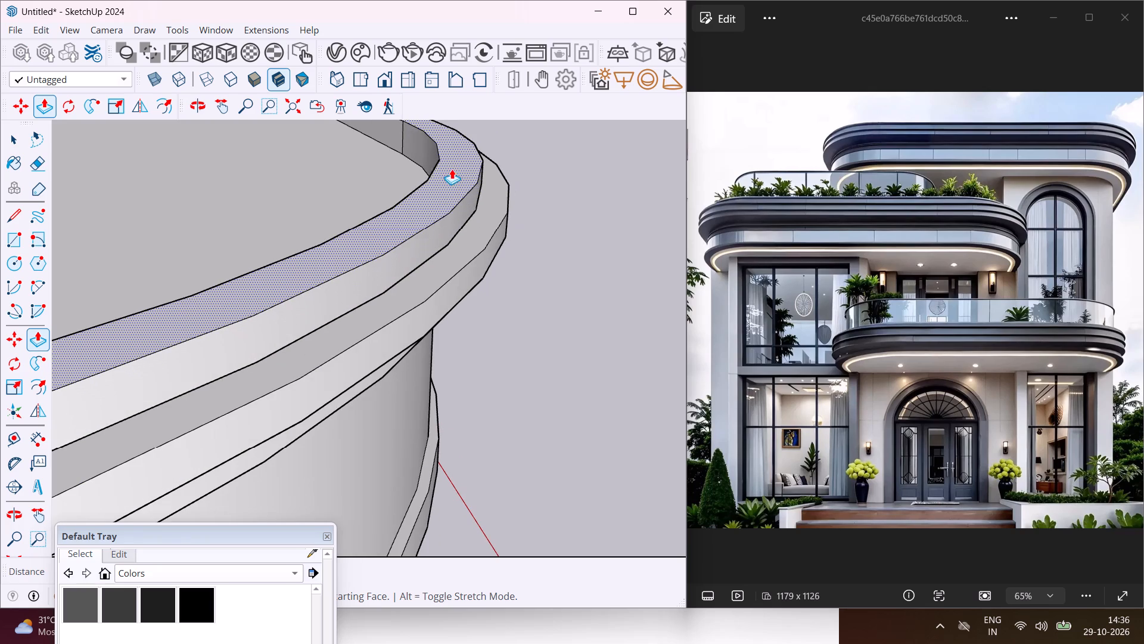
click(440, 141)
middle_drag(439, 155, 486, 230)
key(Escape)
key(space)
Offset the outer edge of the raised inner rim outward to add another narrow strip over the lower band.
click(486, 245)
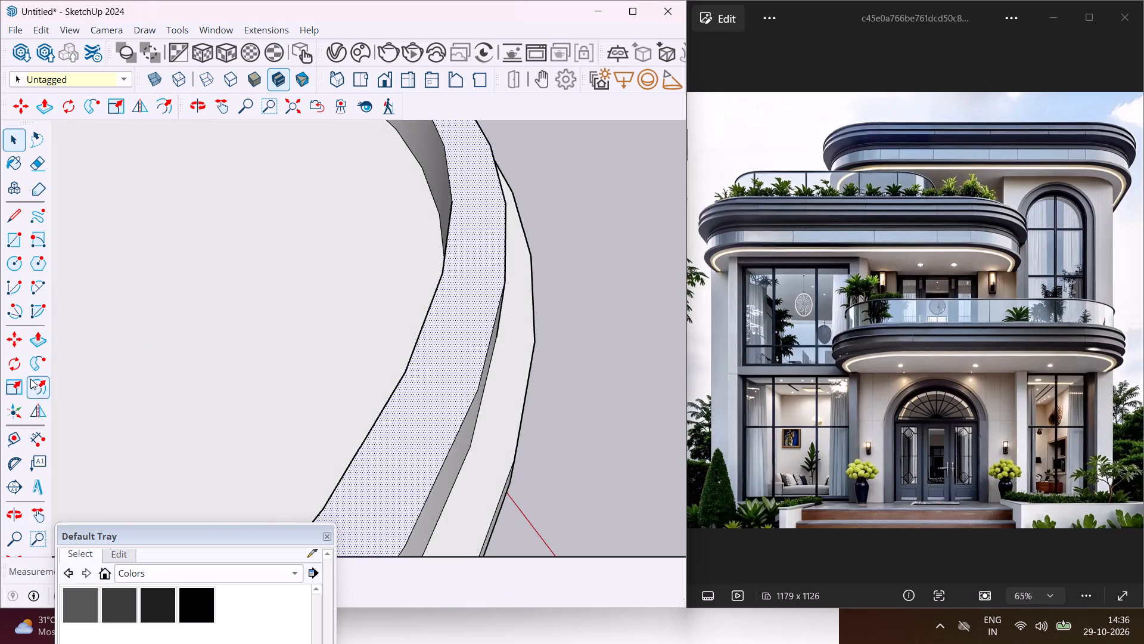
click(27, 383)
scroll(507, 279, up, 3)
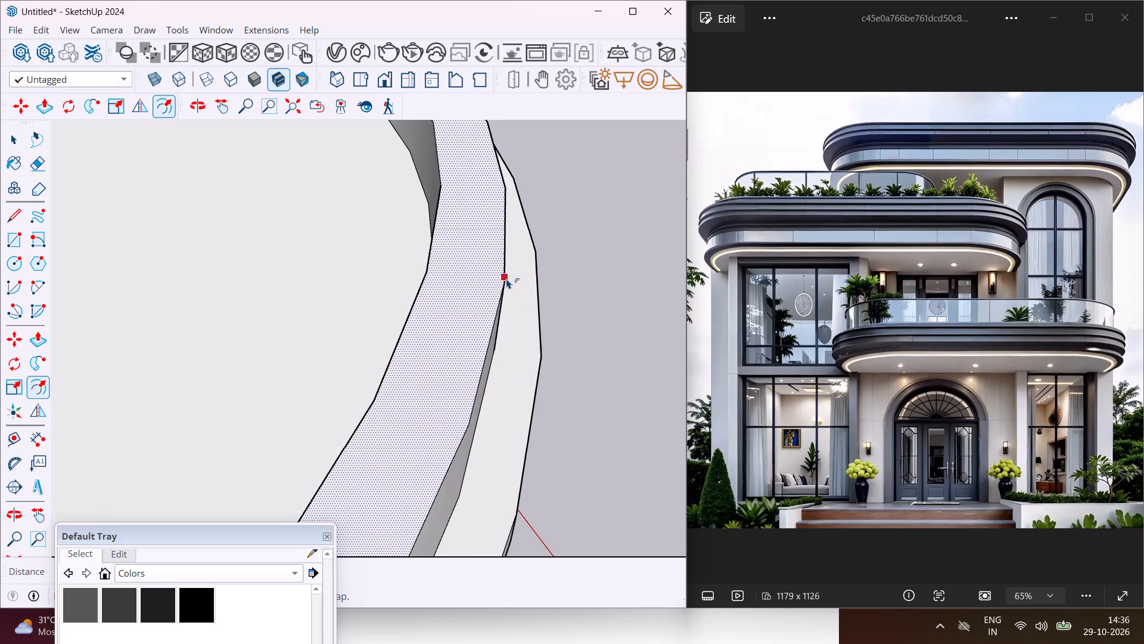
click(506, 278)
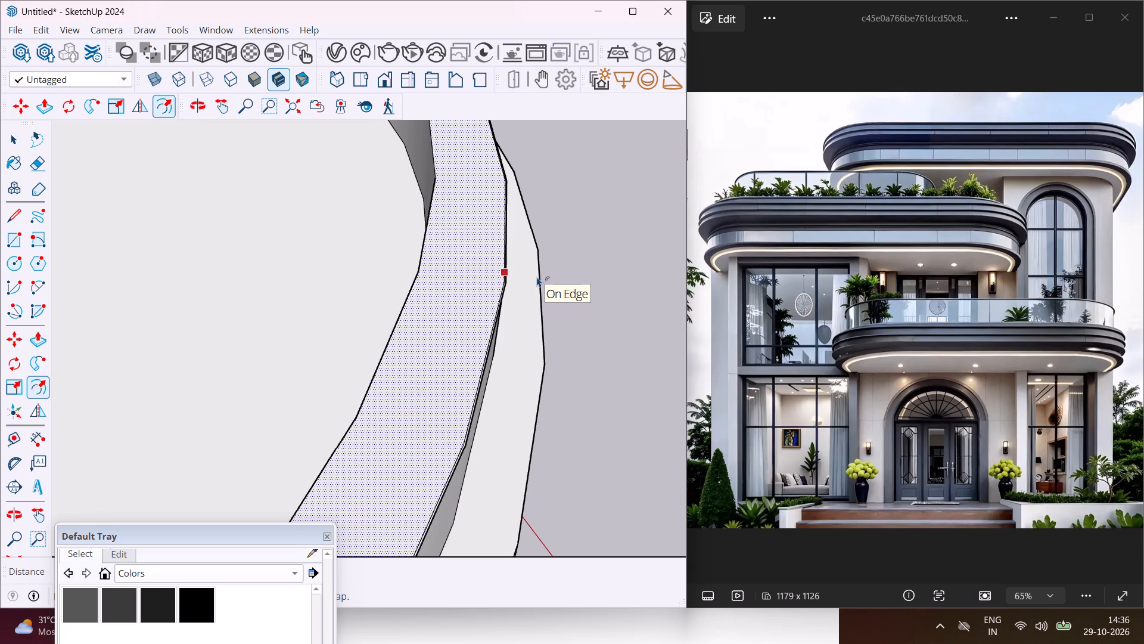
key(ctrl+z)
click(505, 287)
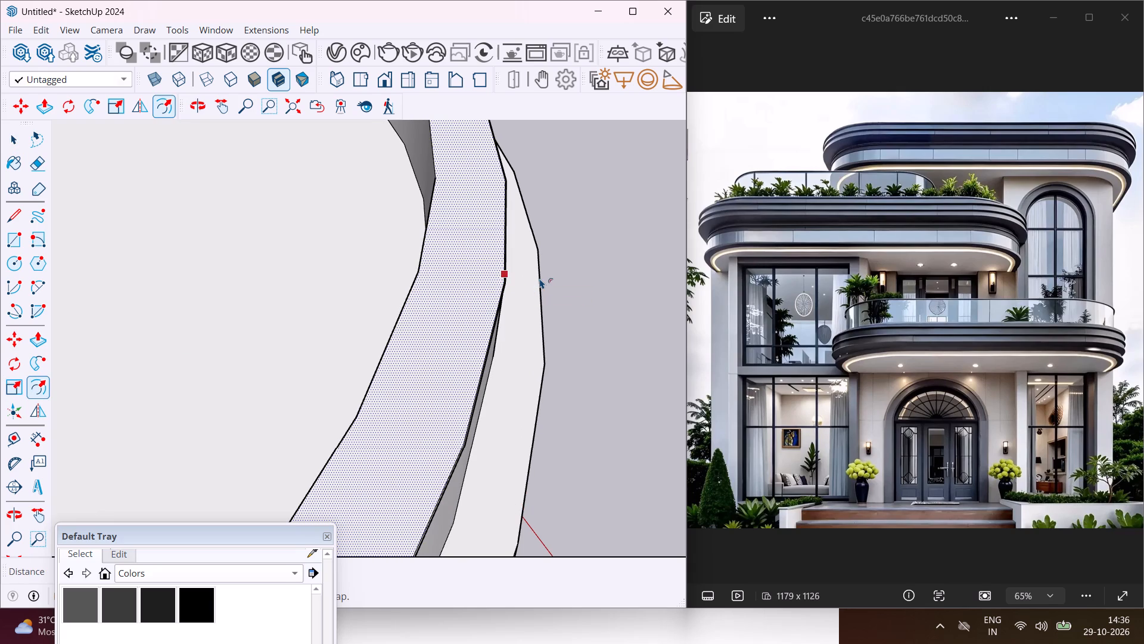
key(ctrl+z)
middle_drag(523, 296, 486, 277)
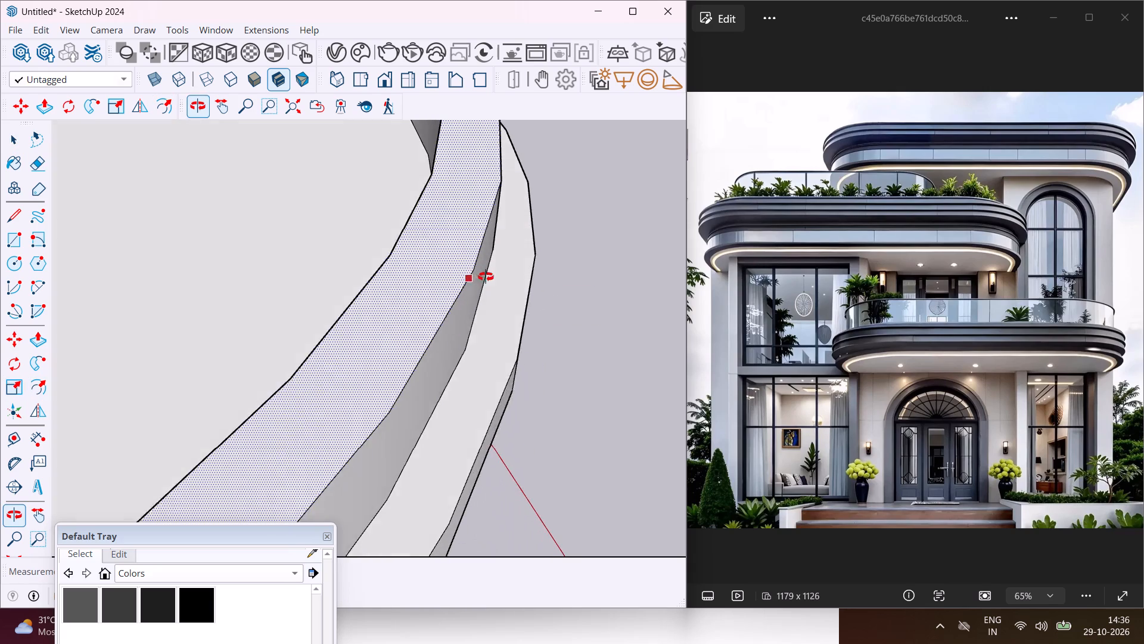
middle_drag(486, 277, 484, 271)
click(466, 257)
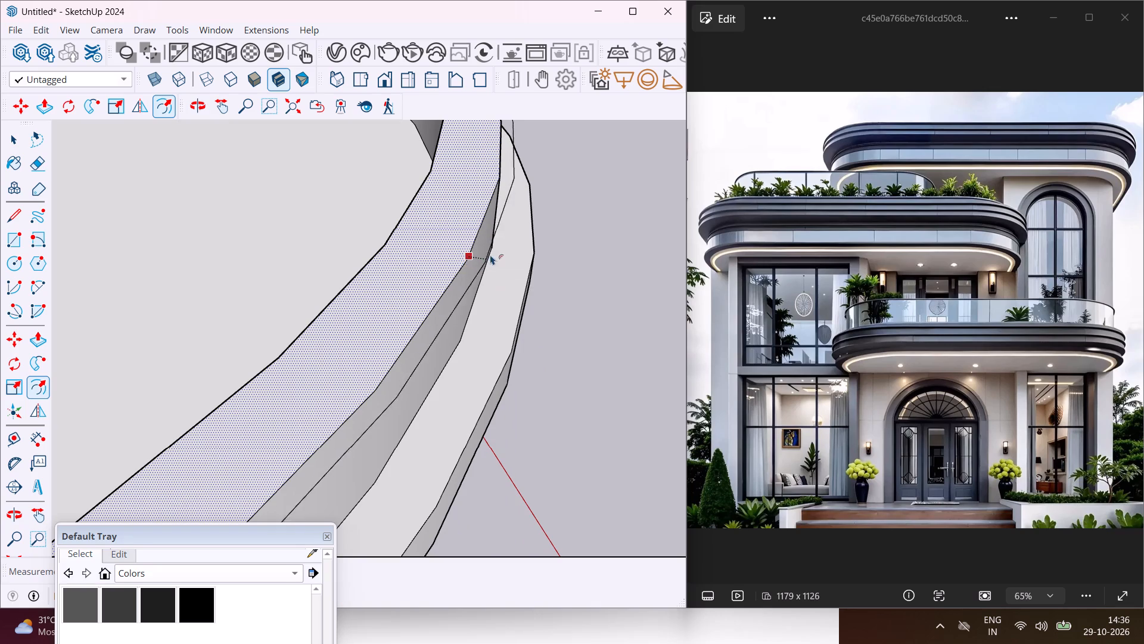
click(512, 334)
key(Escape)
key(space)
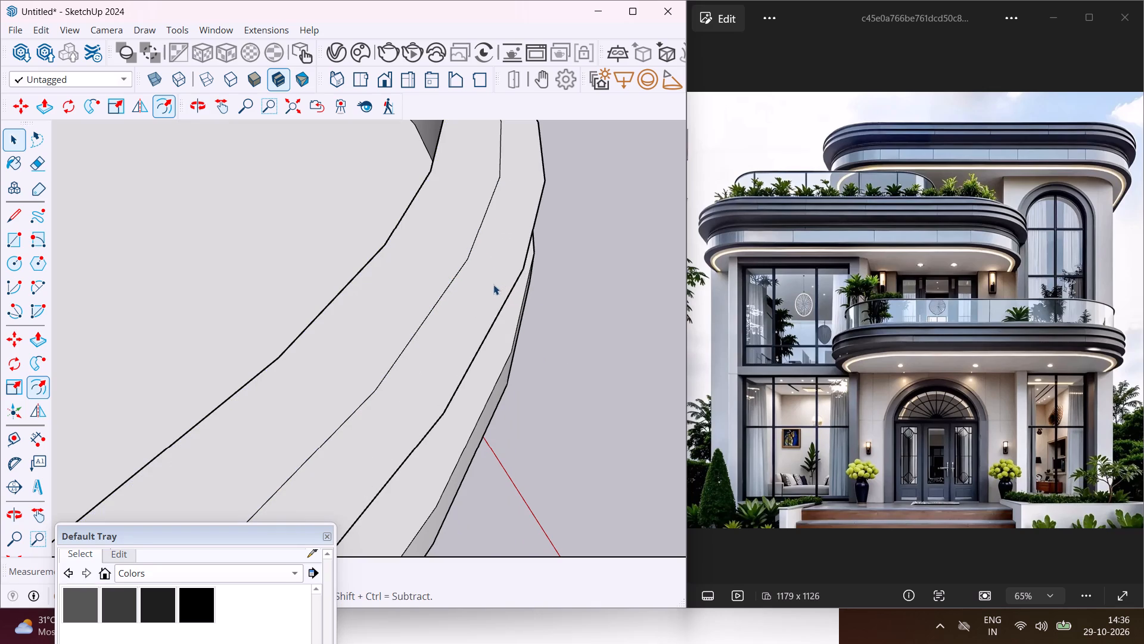
Push/Pull the new outer strip a short distance upward to form a thin projecting band.
click(490, 281)
key(p)
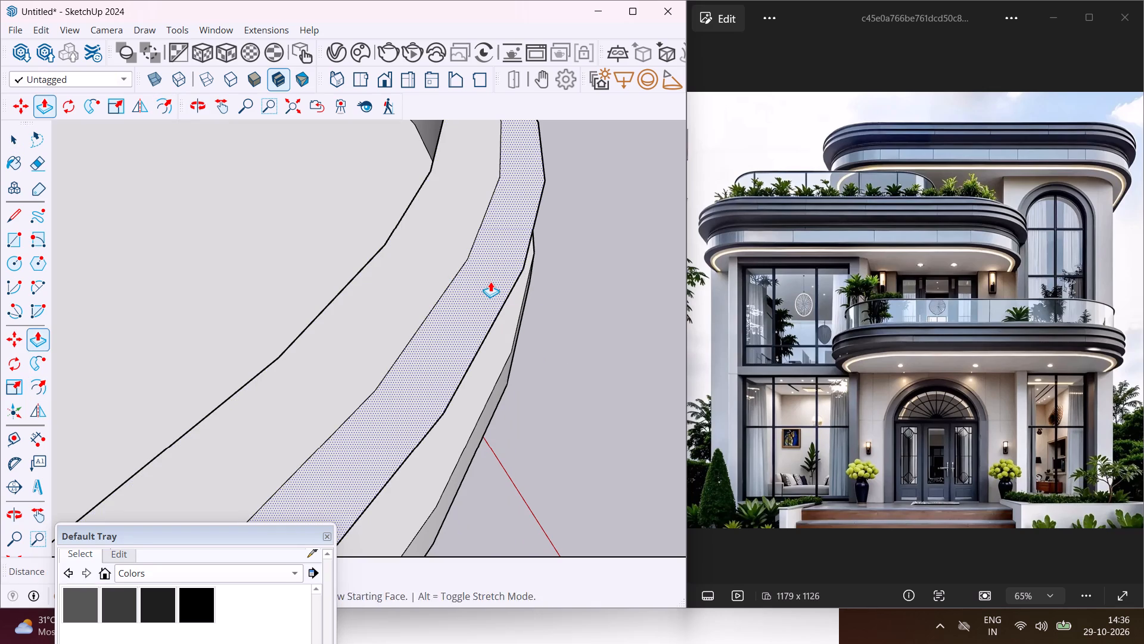
click(490, 281)
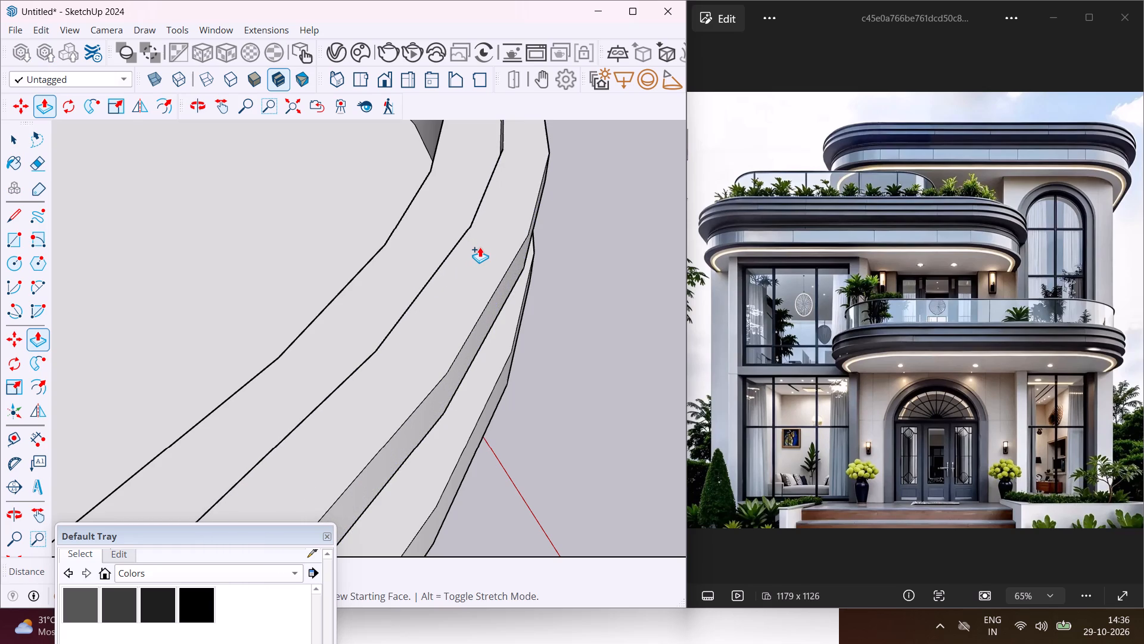
click(480, 247)
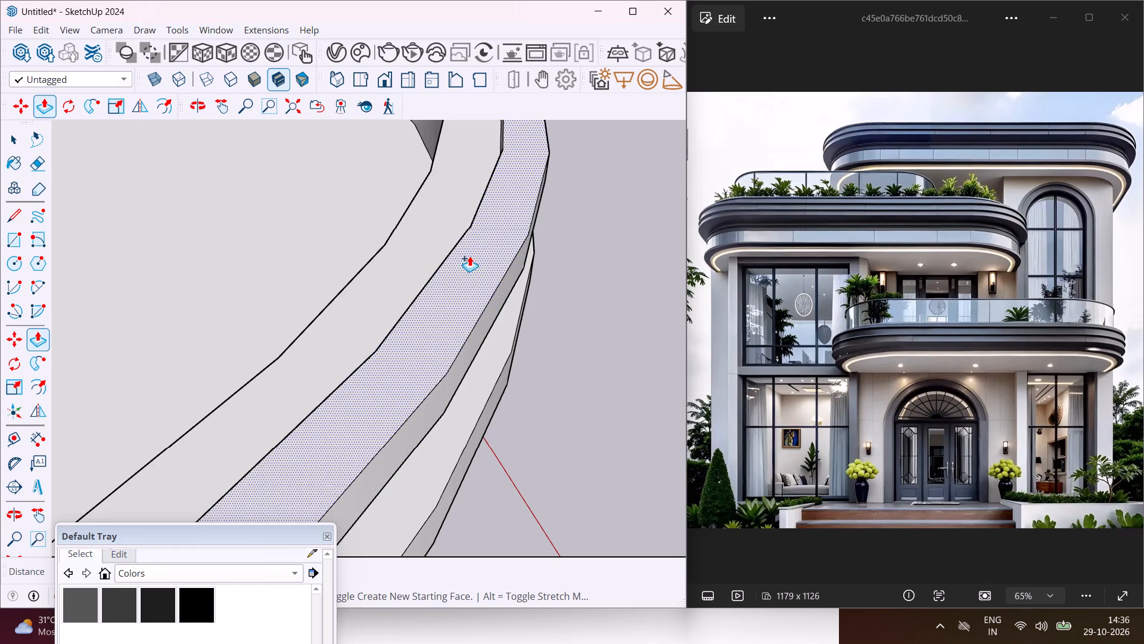
key(Escape)
Push/Pull the inner rim strip upward to form a further step above the new projecting band.
click(402, 294)
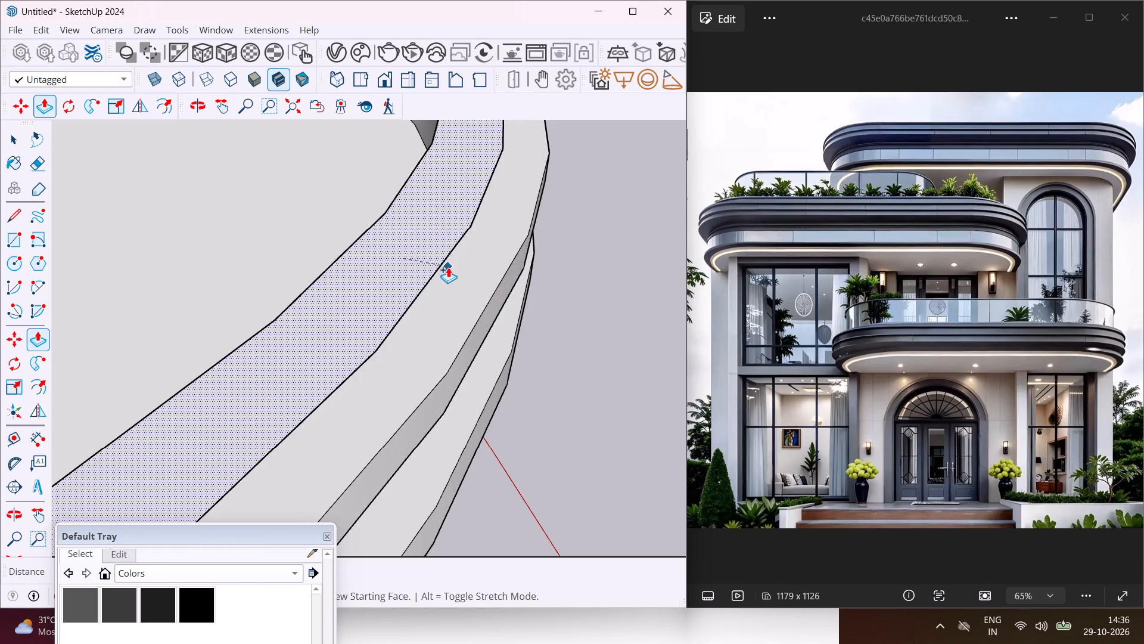
click(430, 203)
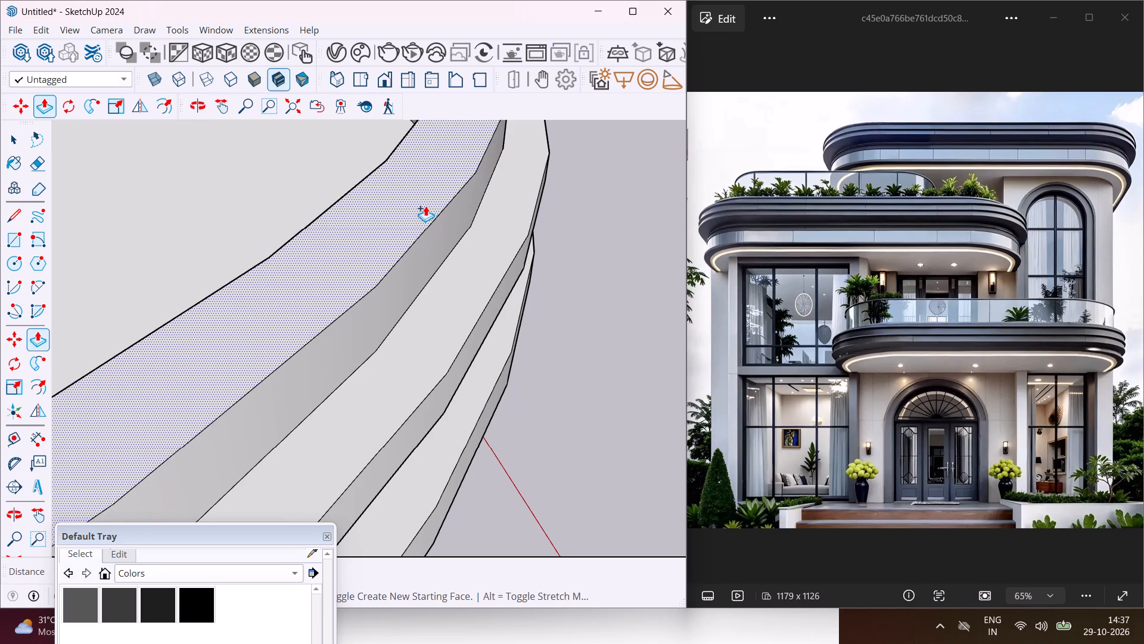
key(Escape)
key(space)
Push/Pull the slab's large recessed top face upward to fill the recess inside the stepped rim.
middle_drag(484, 335, 275, 249)
scroll(273, 246, down, 12)
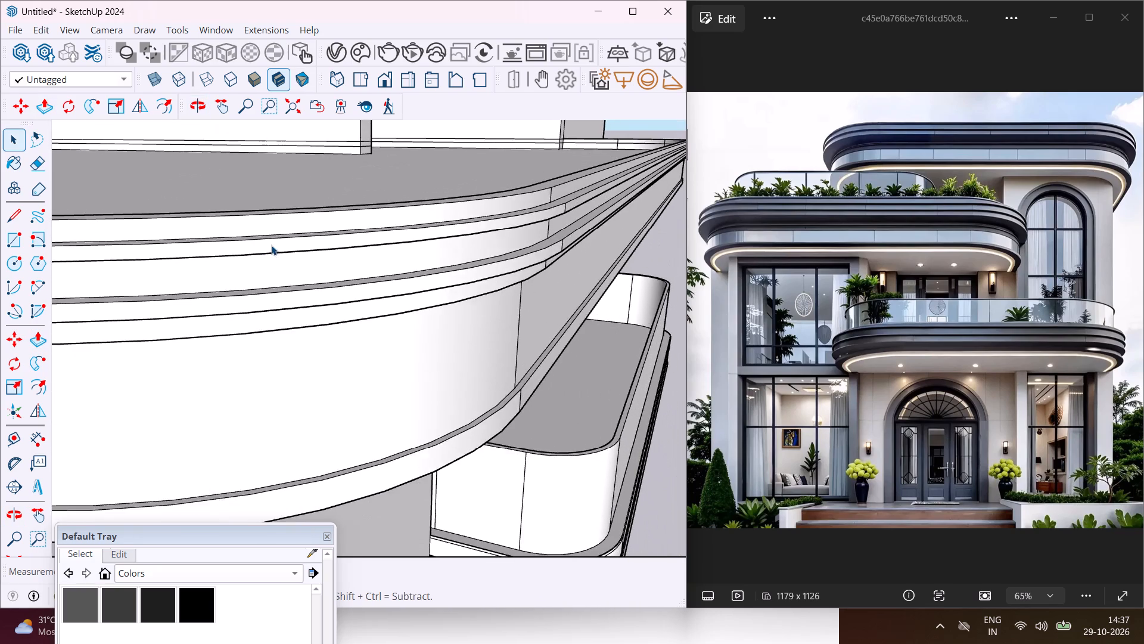
scroll(271, 245, down, 12)
middle_drag(271, 245, 388, 276)
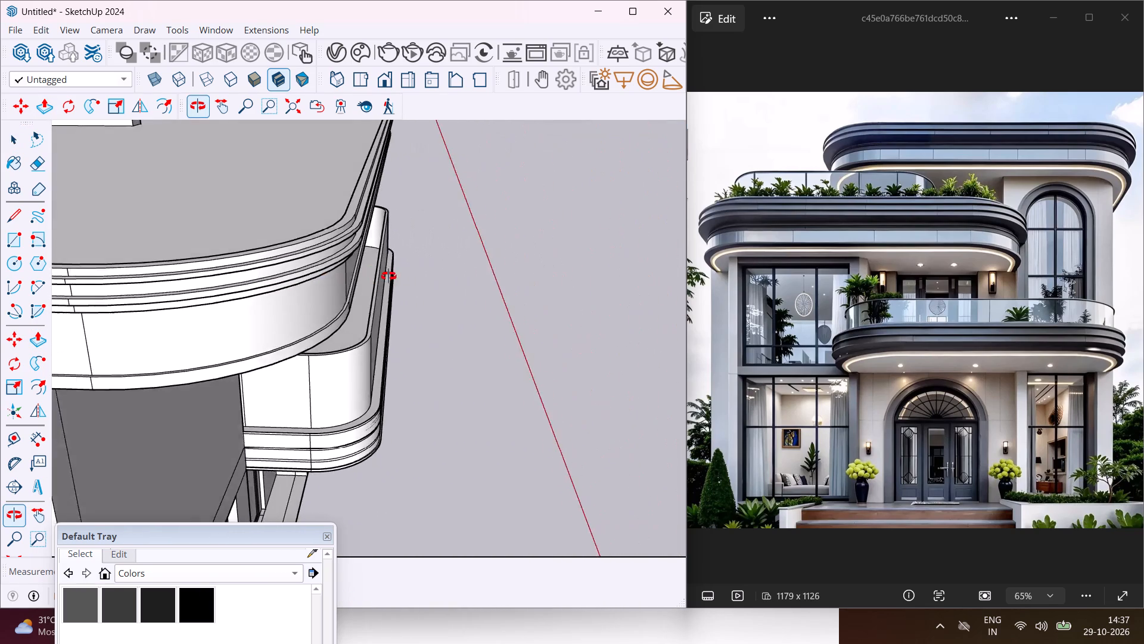
middle_drag(388, 276, 481, 292)
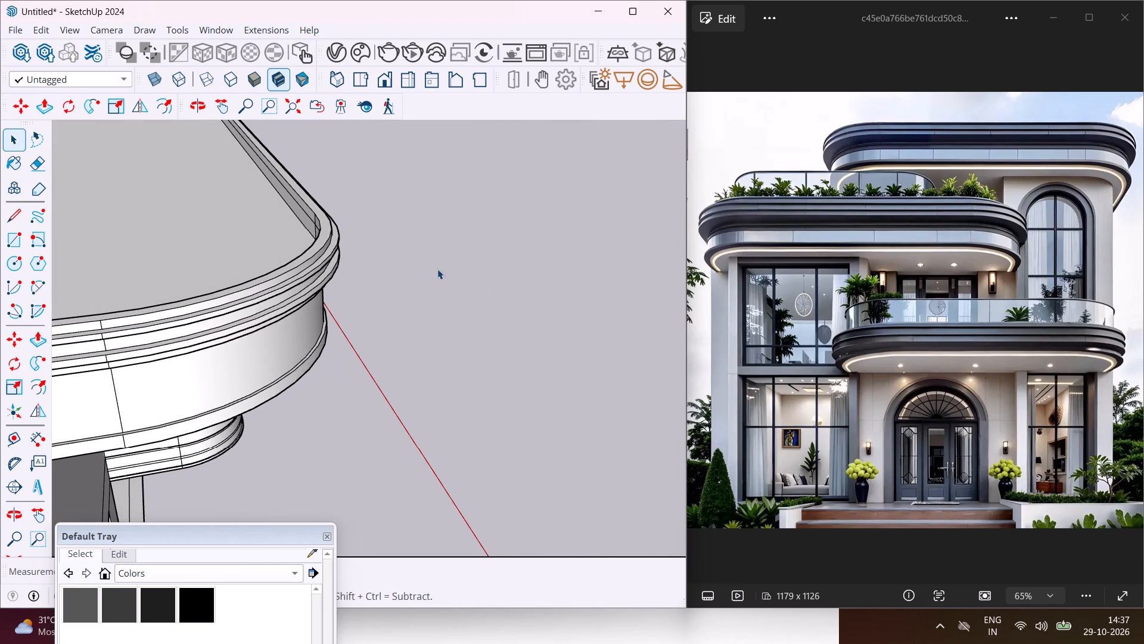
scroll(260, 256, down, 4)
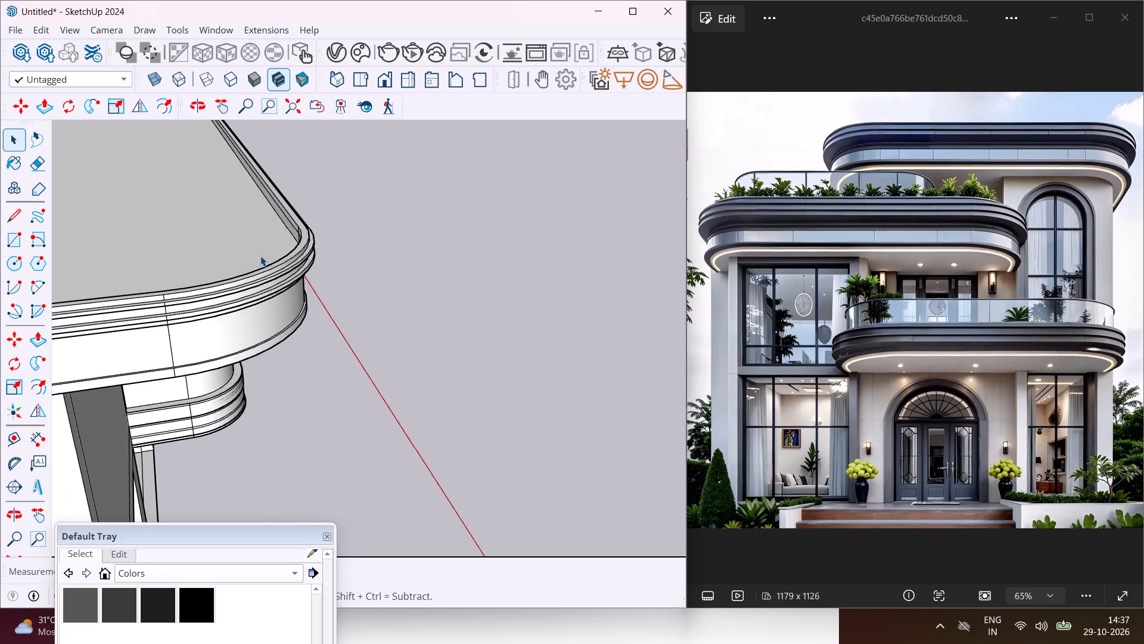
middle_drag(246, 252, 382, 275)
scroll(301, 287, down, 2)
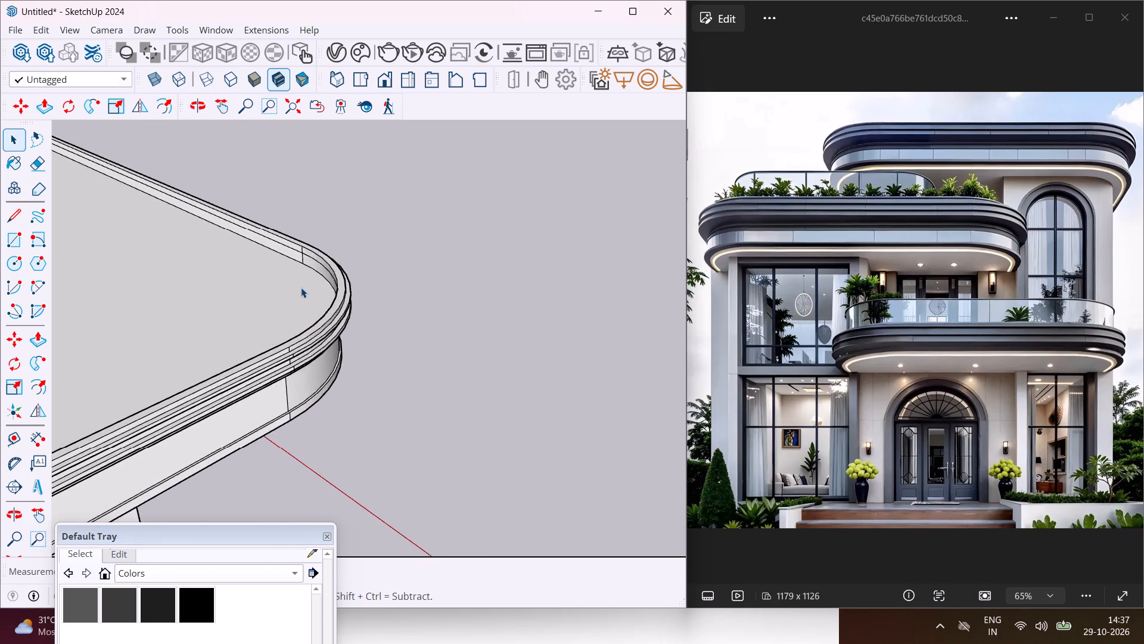
scroll(301, 287, down, 9)
middle_drag(265, 284, 386, 287)
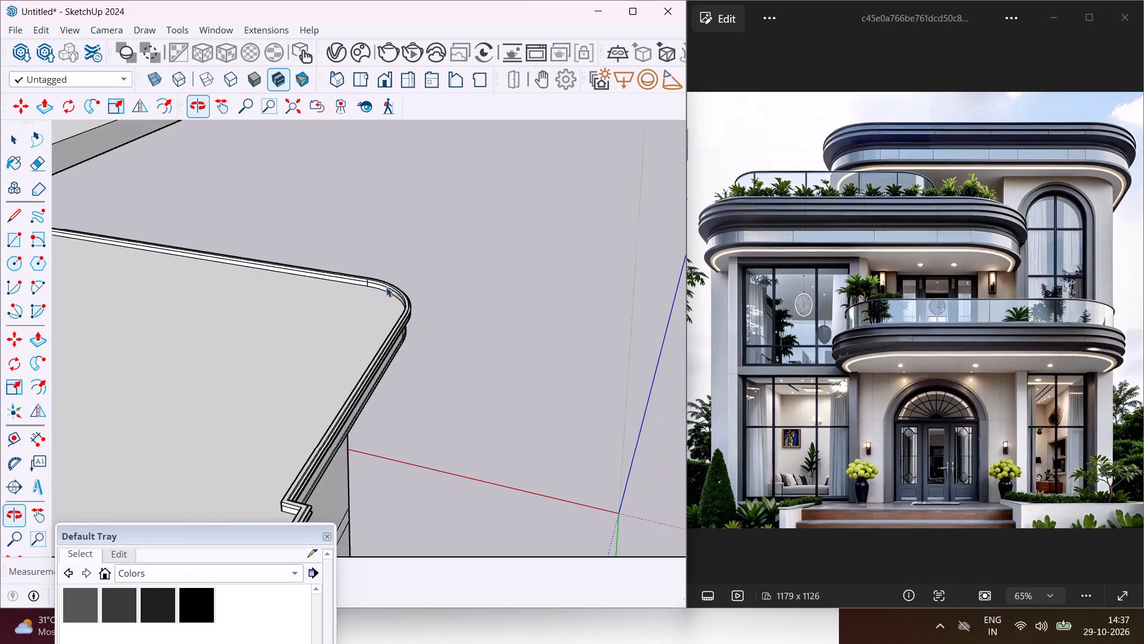
scroll(331, 339, down, 5)
middle_drag(312, 354, 279, 354)
scroll(283, 338, up, 8)
click(302, 333)
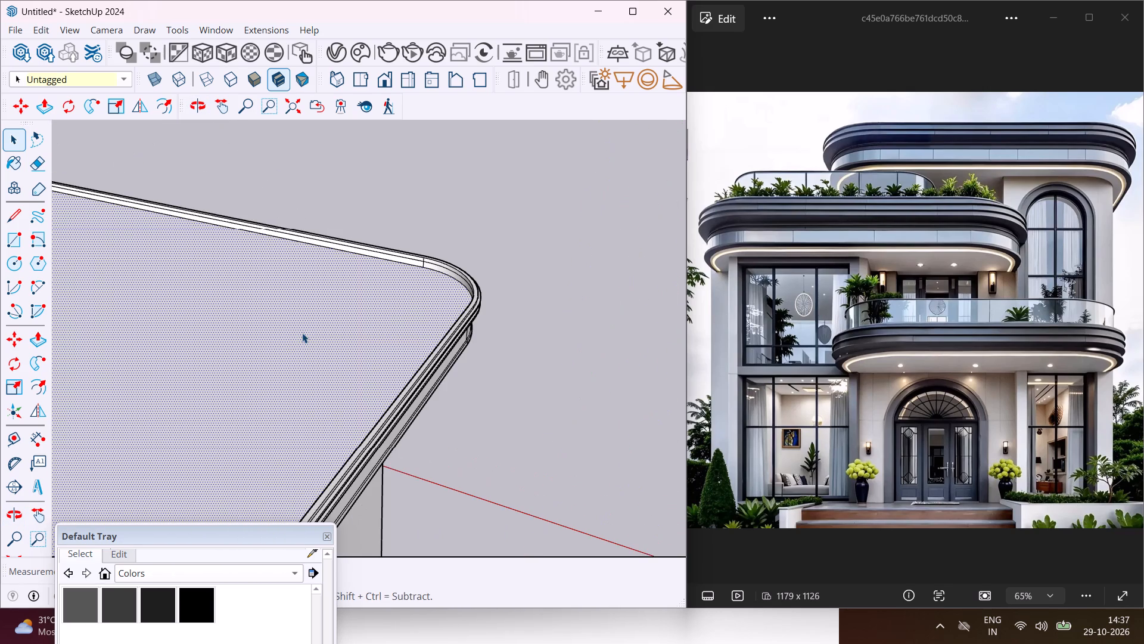
key(p)
click(302, 333)
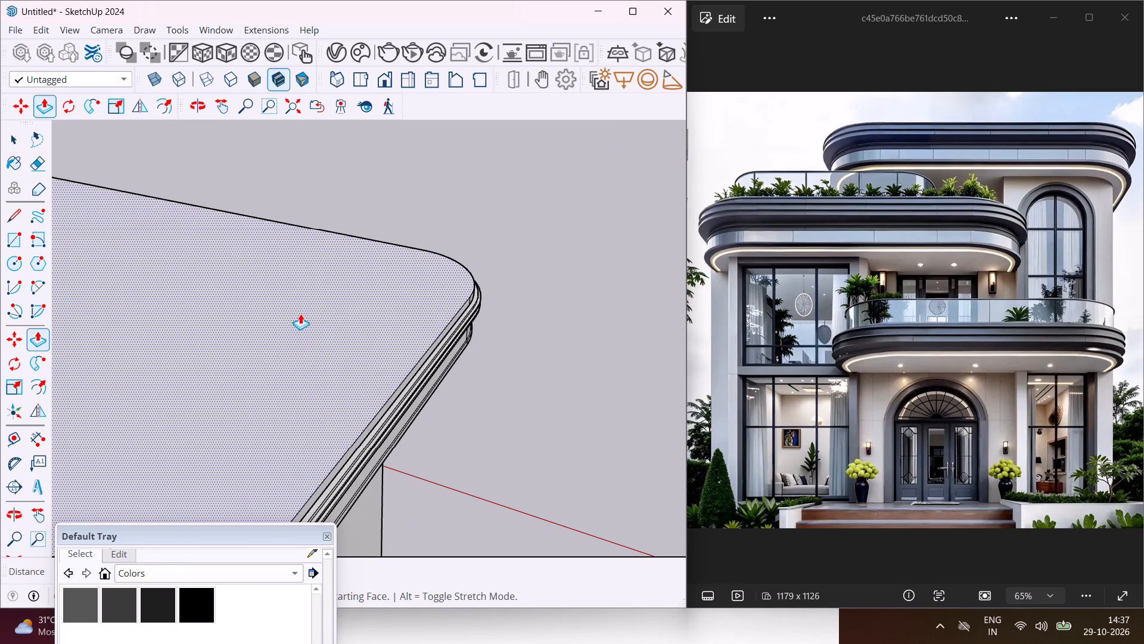
click(300, 314)
key(Escape)
key(space)
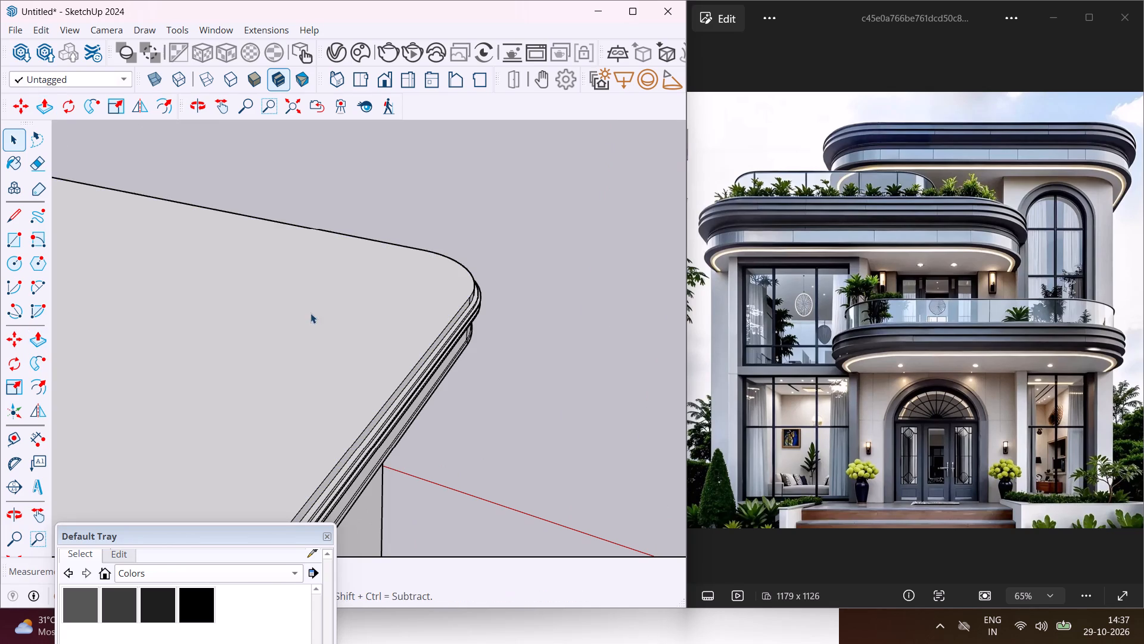
Offset the outline of the upper curved slab's top face inward to mark a border strip around it.
click(361, 293)
scroll(361, 293, down, 5)
middle_drag(361, 293, 161, 351)
scroll(308, 253, down, 7)
middle_drag(309, 251, 301, 251)
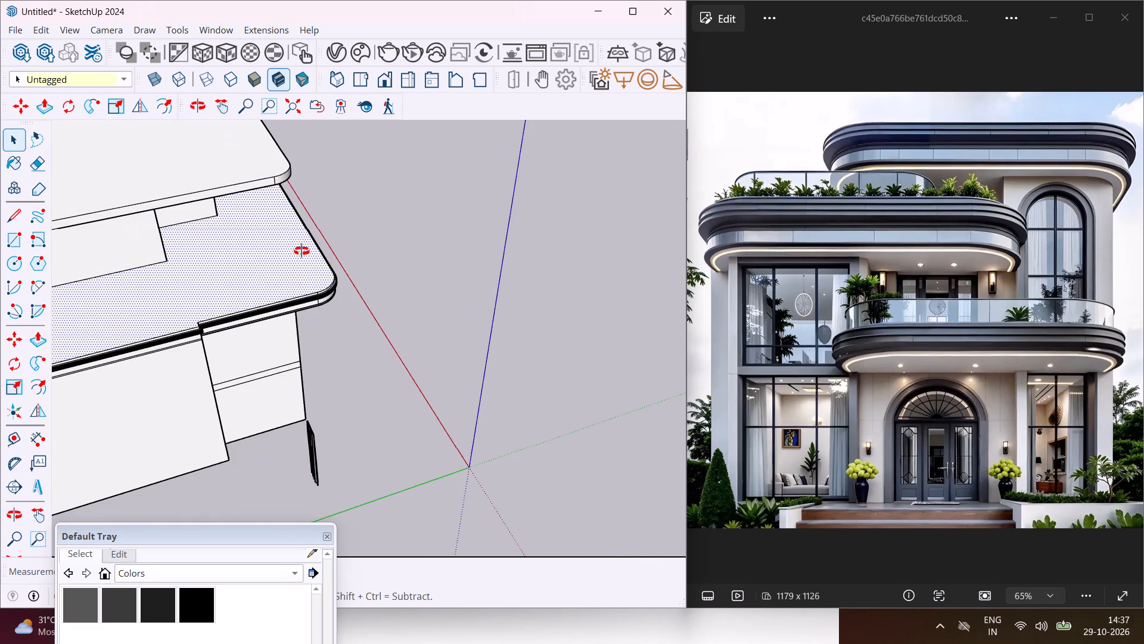
middle_drag(301, 251, 153, 224)
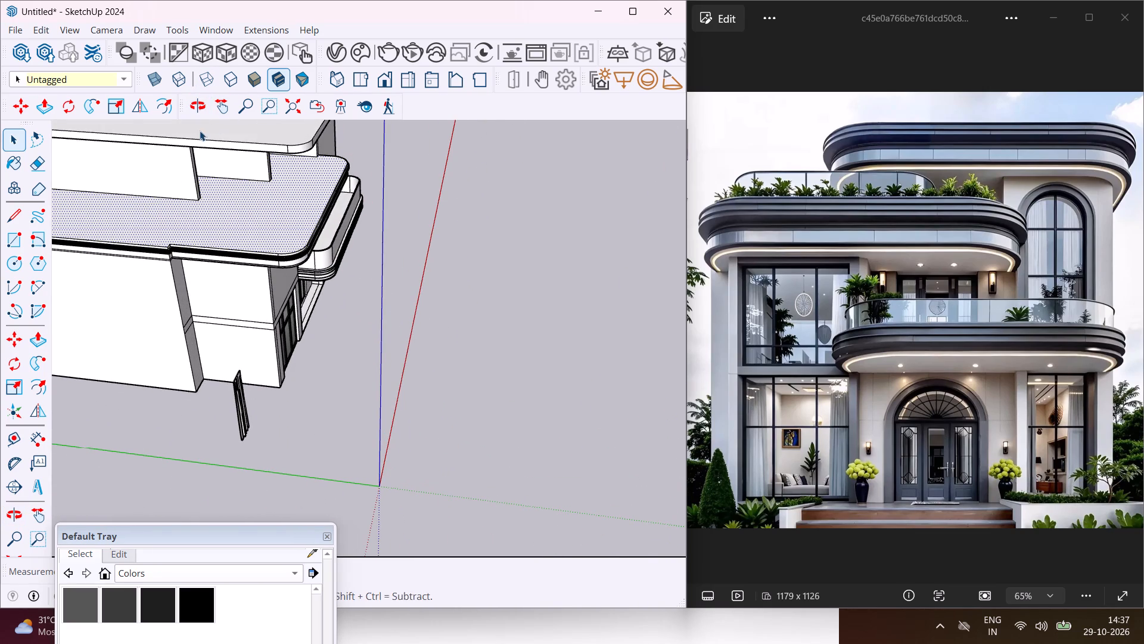
click(223, 110)
drag(284, 203, 592, 293)
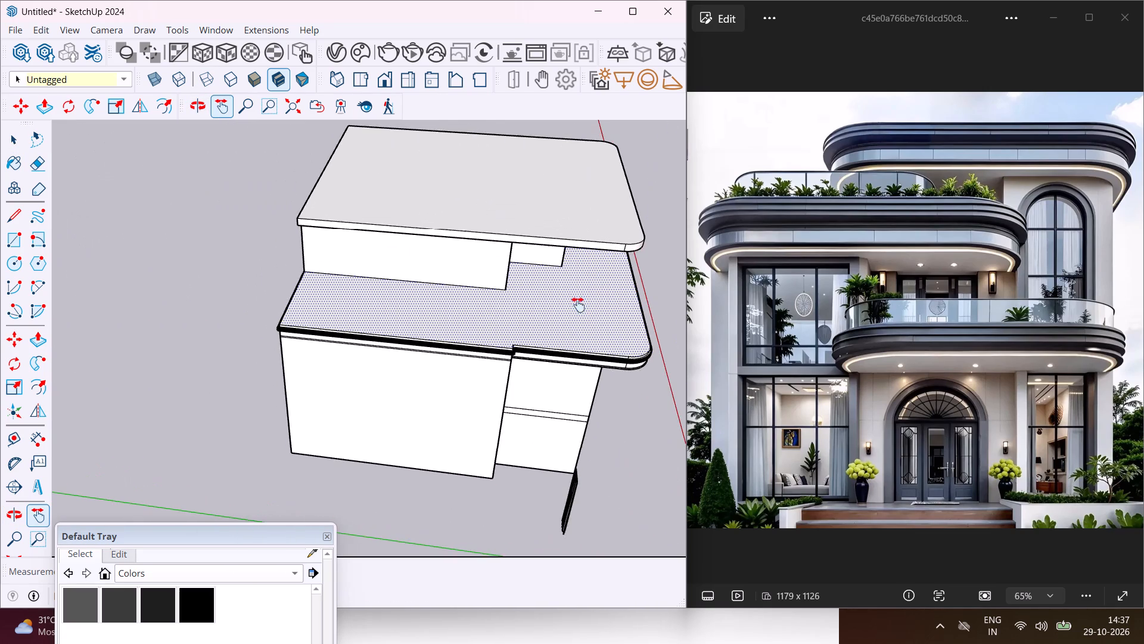
middle_drag(570, 314, 224, 231)
middle_drag(352, 339, 372, 486)
scroll(363, 383, up, 7)
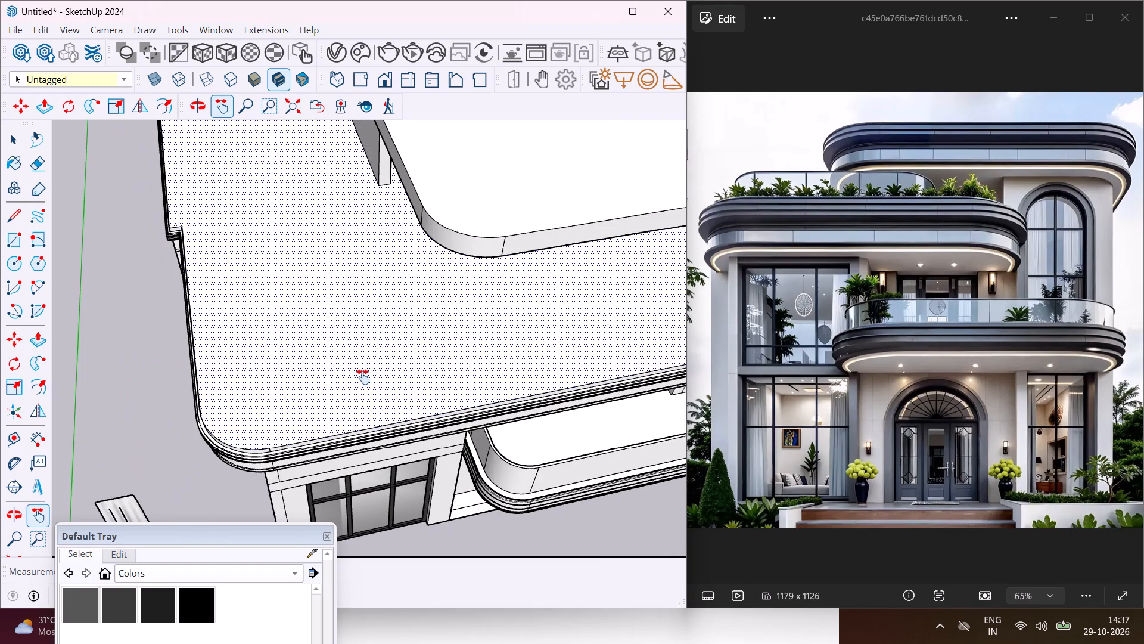
middle_drag(363, 377, 366, 317)
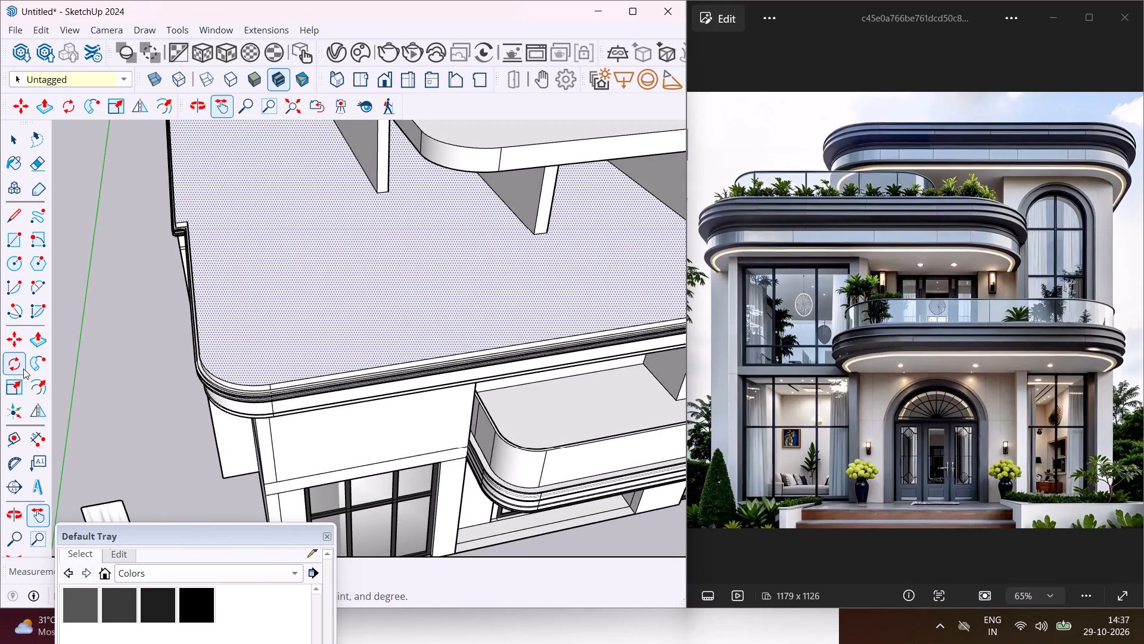
click(35, 392)
scroll(250, 420, up, 4)
scroll(256, 370, up, 3)
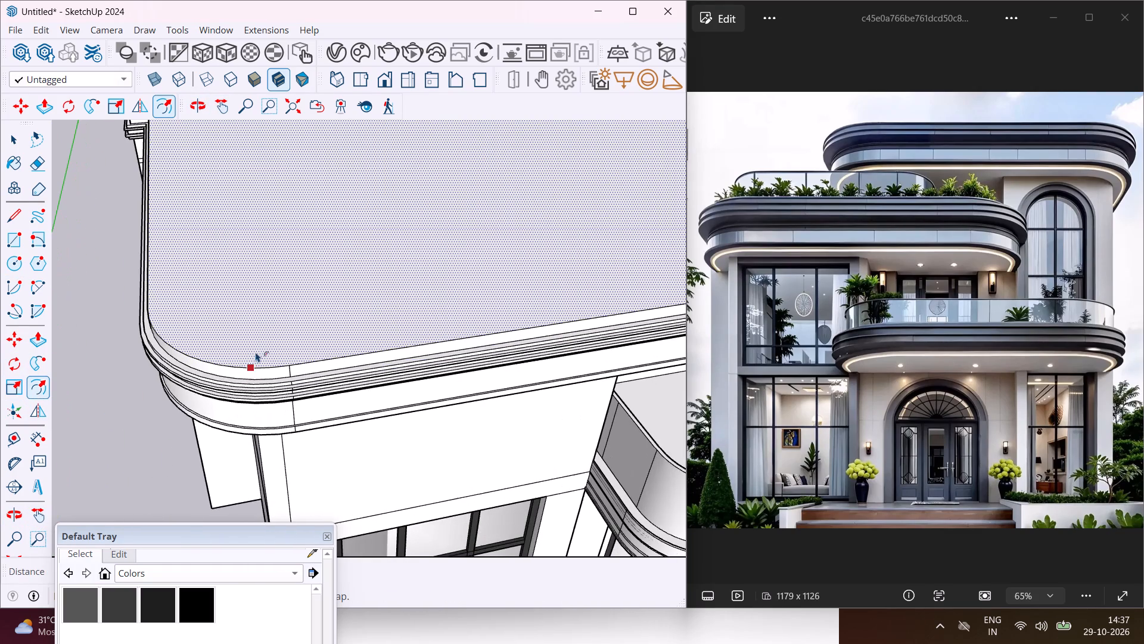
click(256, 352)
click(255, 326)
scroll(224, 323, down, 5)
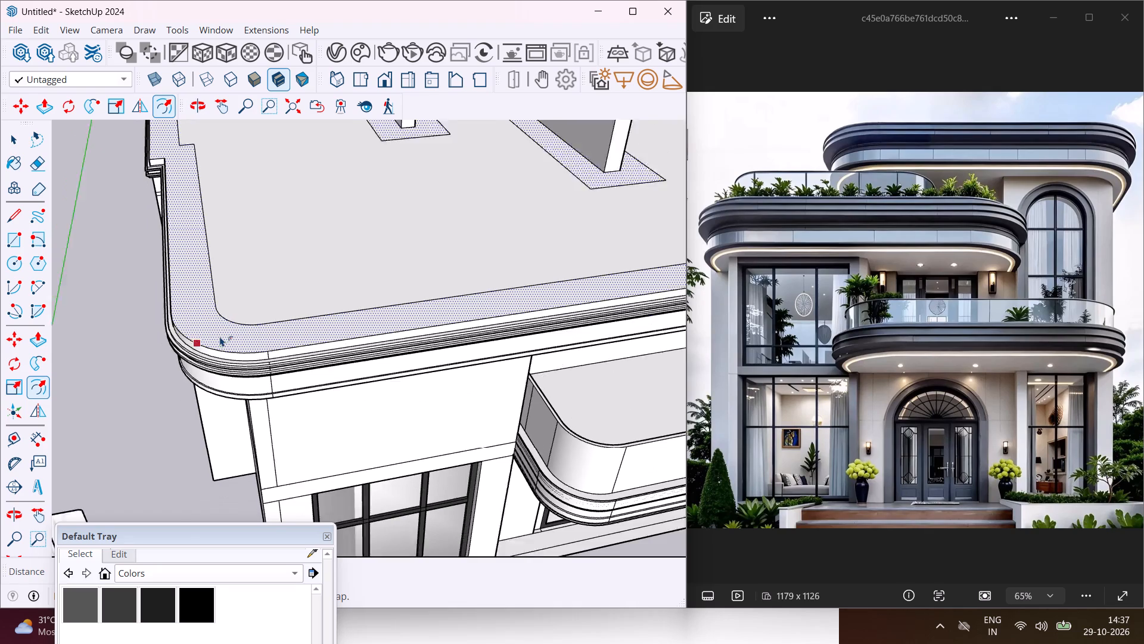
scroll(248, 315, down, 5)
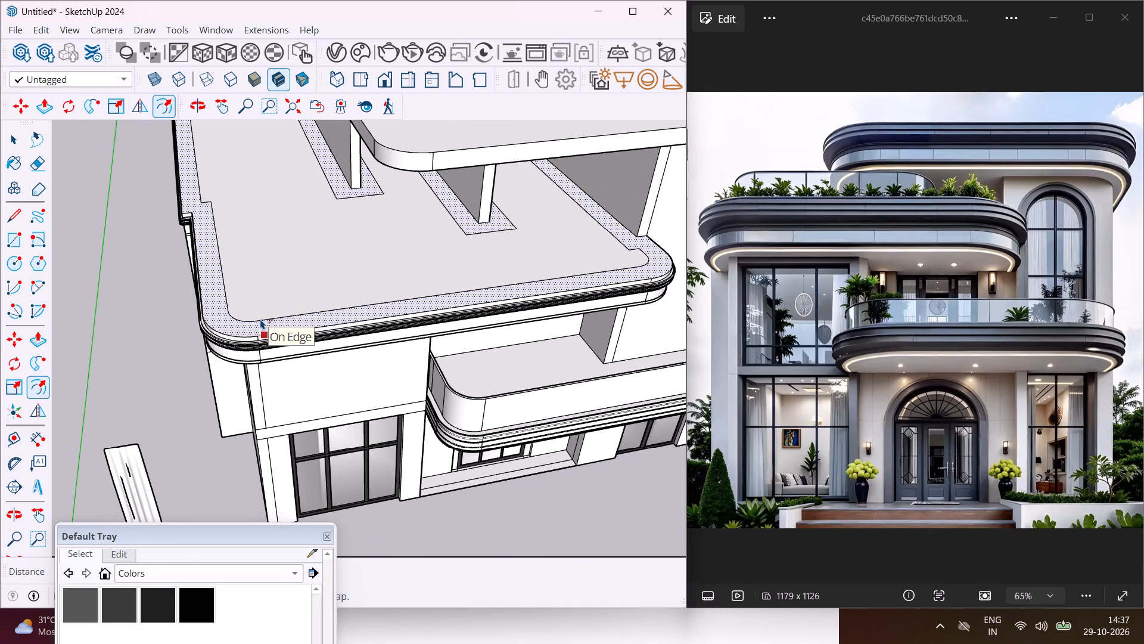
key(Escape)
key(space)
Erase the leftover parallel lines crossing the underside of the topmost roof slab above the partition walls.
scroll(233, 300, down, 4)
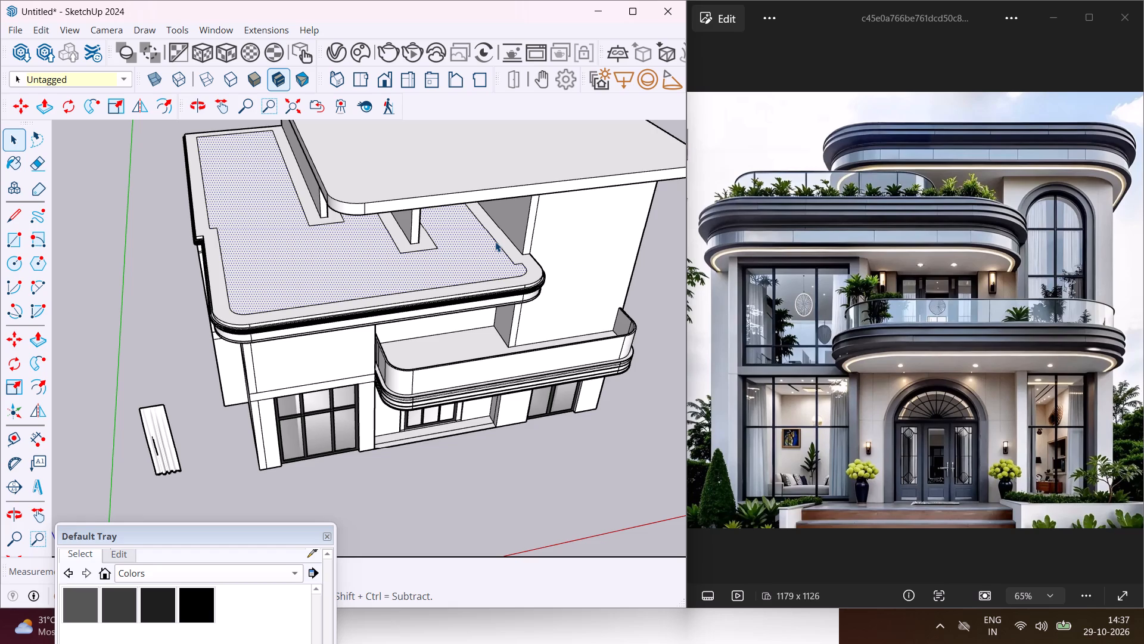
scroll(475, 243, up, 3)
middle_drag(475, 243, 462, 228)
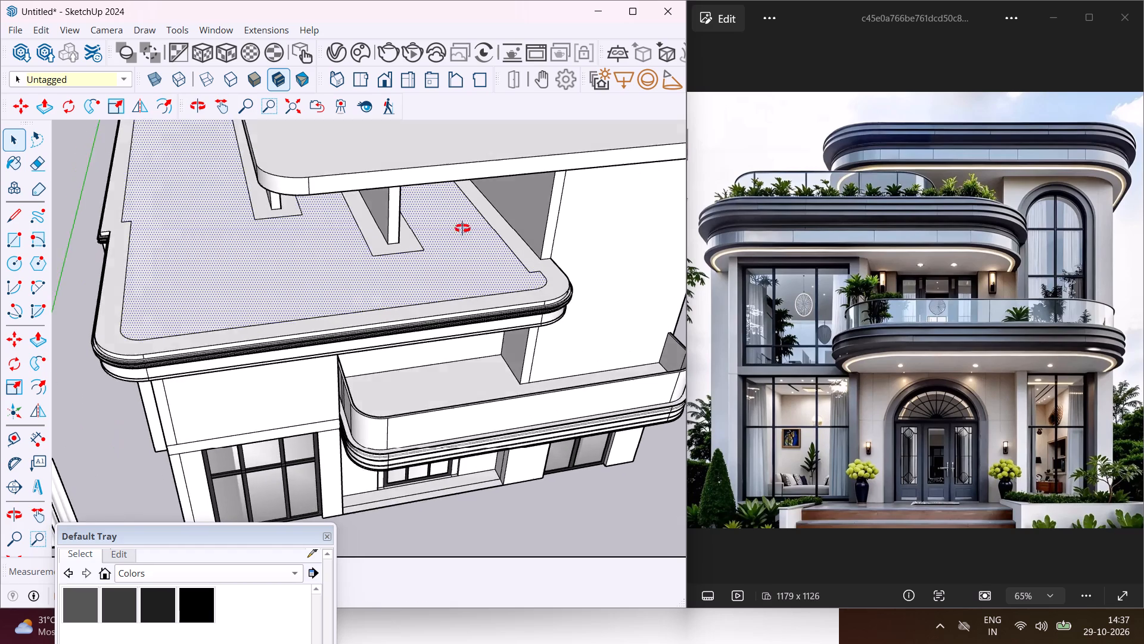
middle_drag(462, 228, 439, 196)
scroll(439, 196, up, 4)
scroll(442, 212, down, 3)
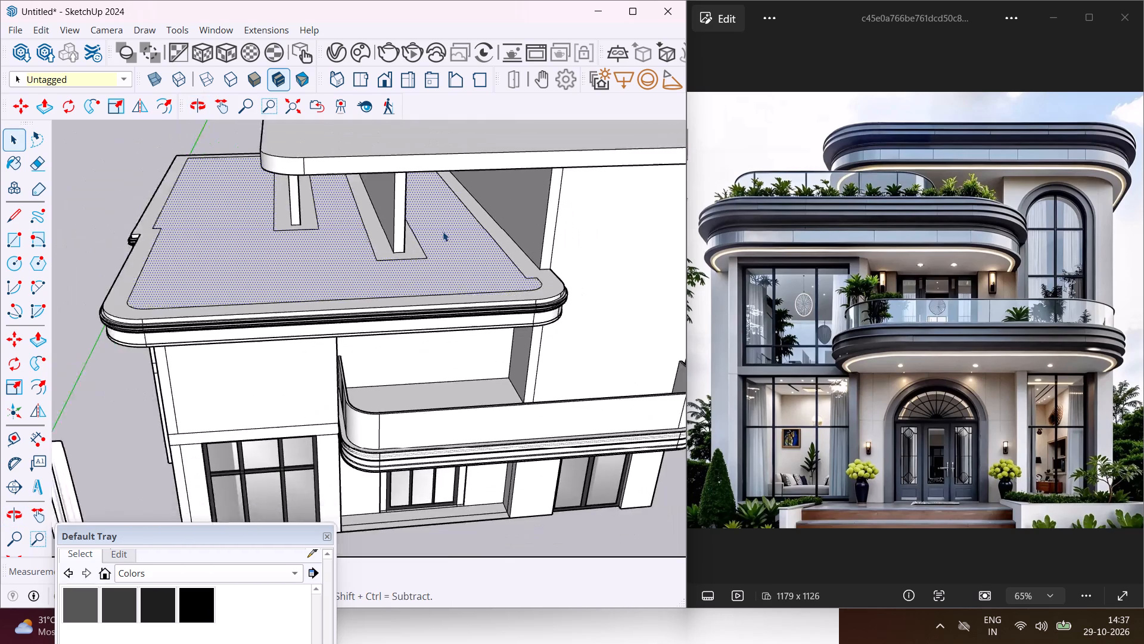
scroll(443, 231, down, 5)
middle_drag(462, 212, 536, 259)
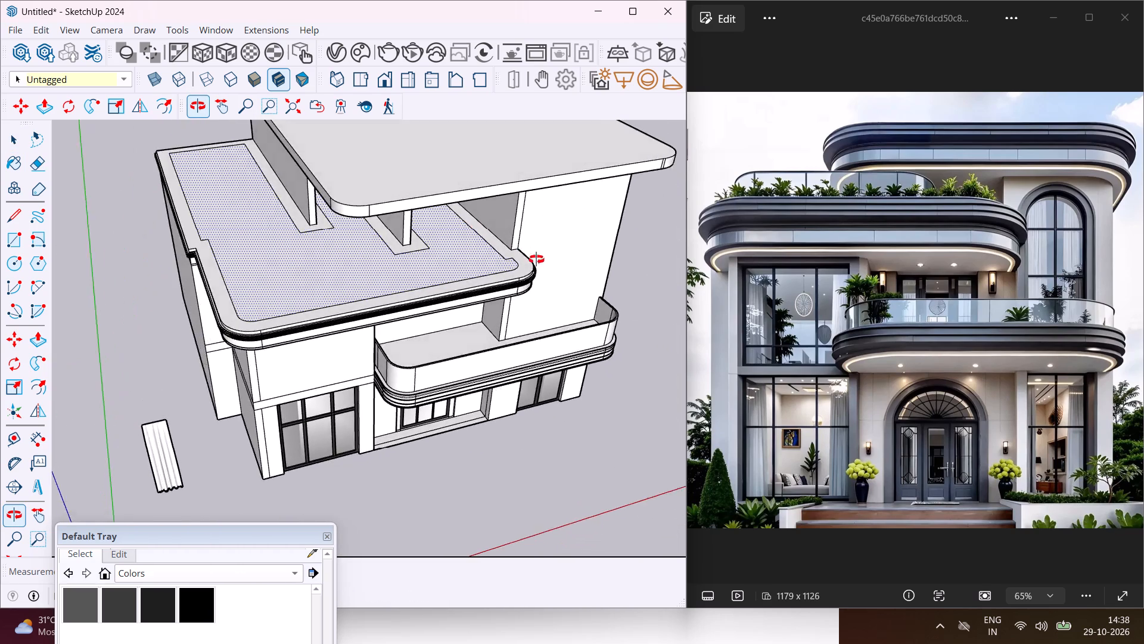
middle_drag(536, 259, 579, 267)
scroll(455, 200, up, 3)
middle_drag(449, 196, 474, 0)
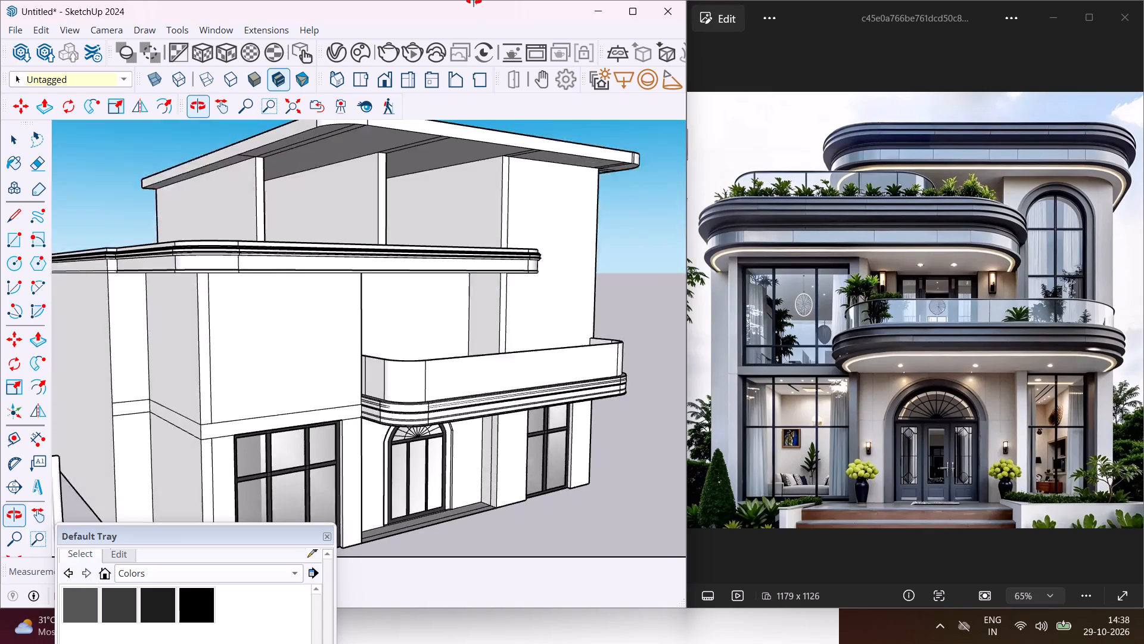
middle_drag(474, 0, 481, 0)
scroll(351, 146, up, 4)
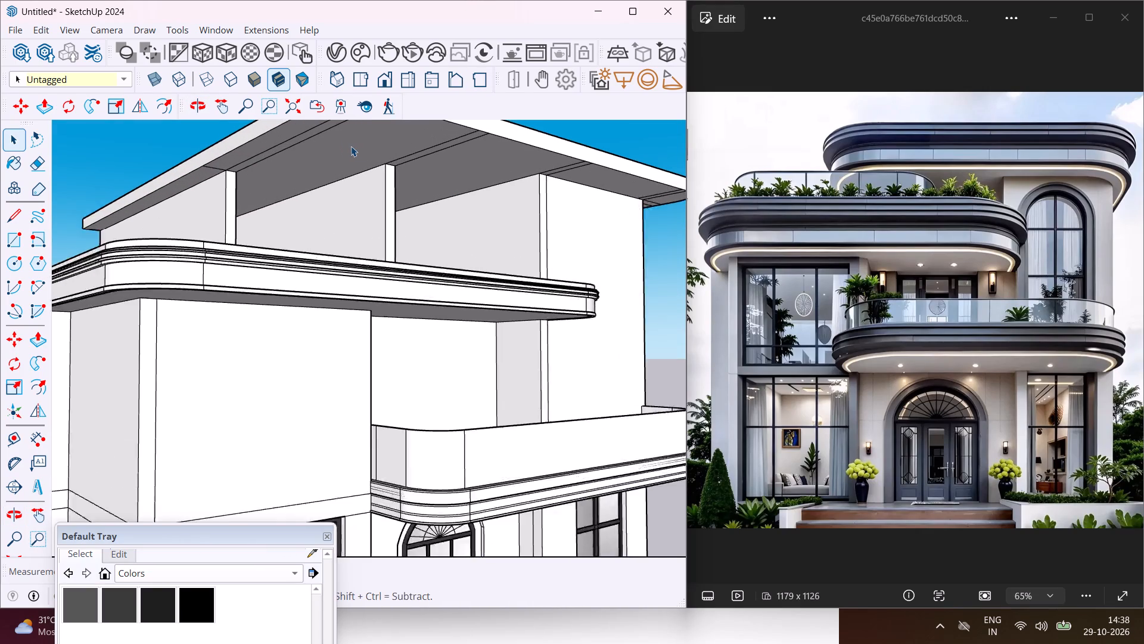
key(e)
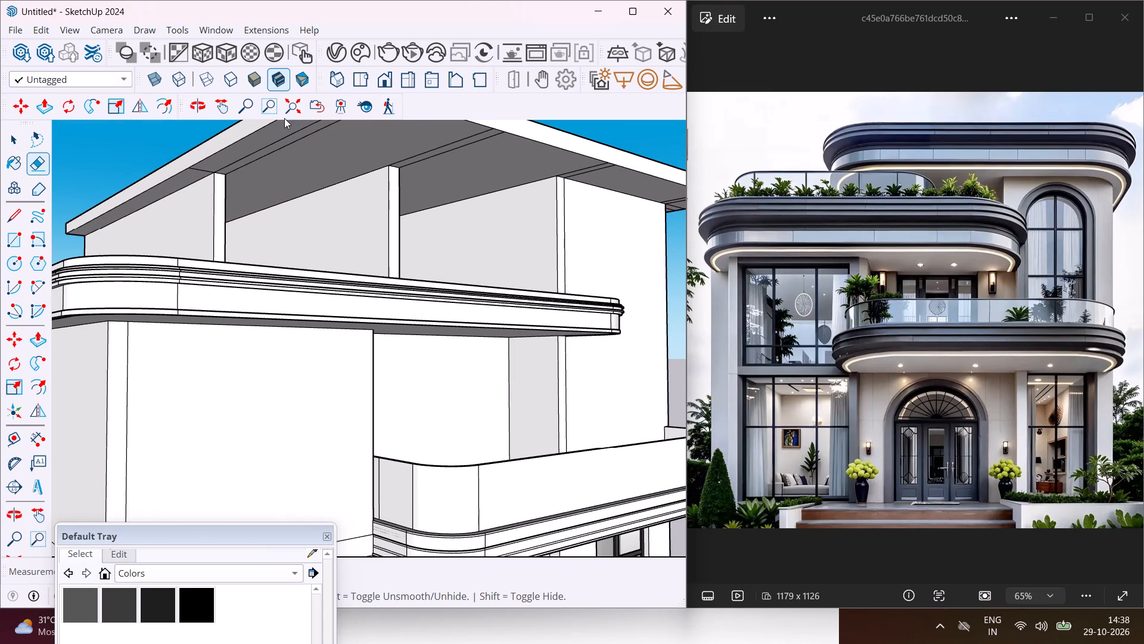
drag(291, 128, 324, 138)
drag(424, 138, 503, 147)
scroll(583, 163, up, 3)
drag(582, 168, 607, 168)
scroll(244, 190, down, 4)
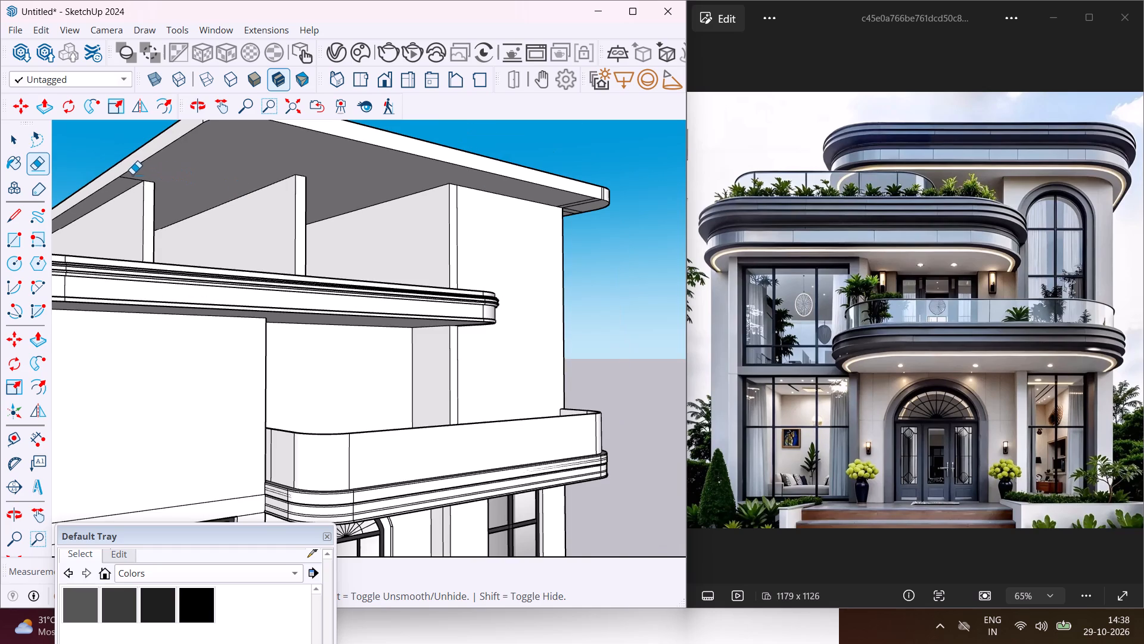
Erase the remaining stray lines on the roof slab's underside at the rounded corner beside the side wall.
scroll(132, 174, down, 3)
scroll(473, 198, up, 9)
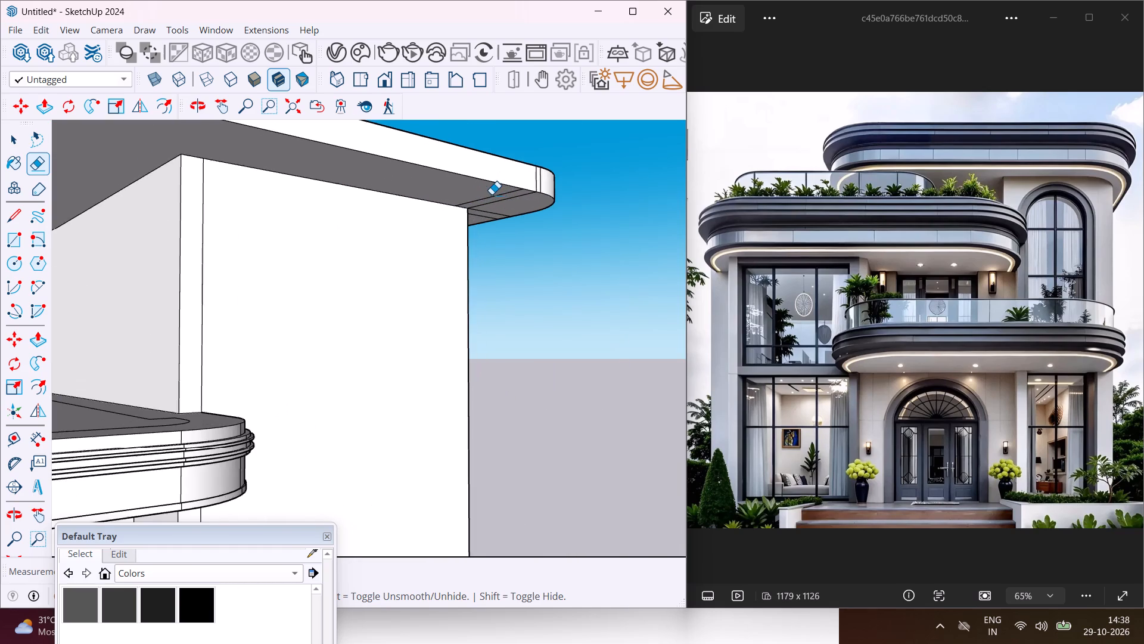
scroll(492, 194, up, 8)
middle_drag(502, 202, 477, 161)
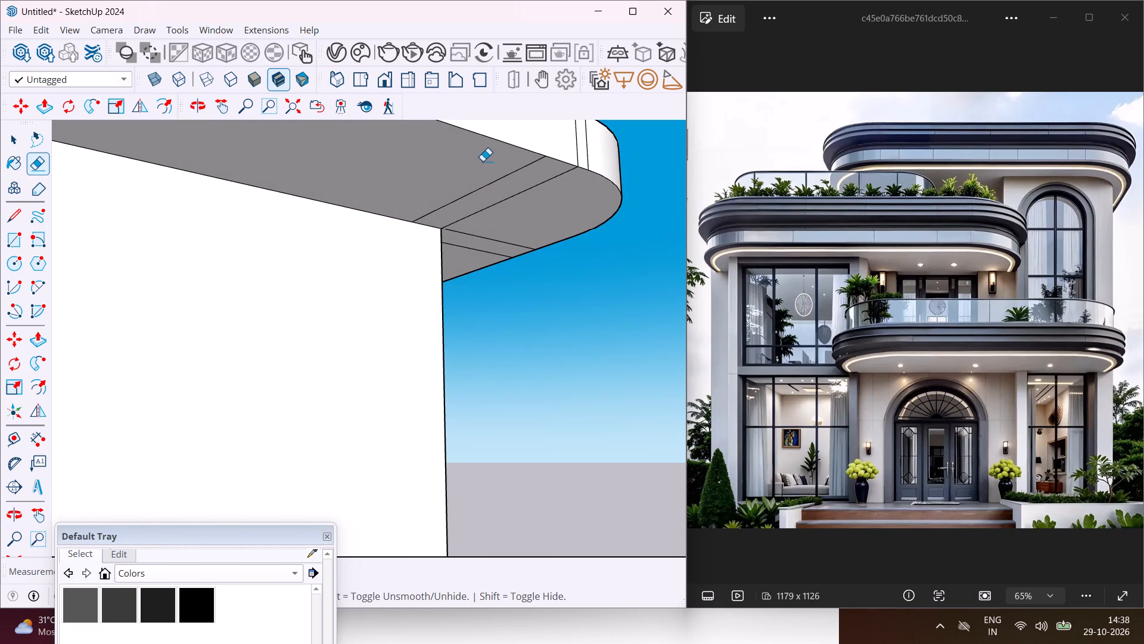
drag(484, 162, 483, 249)
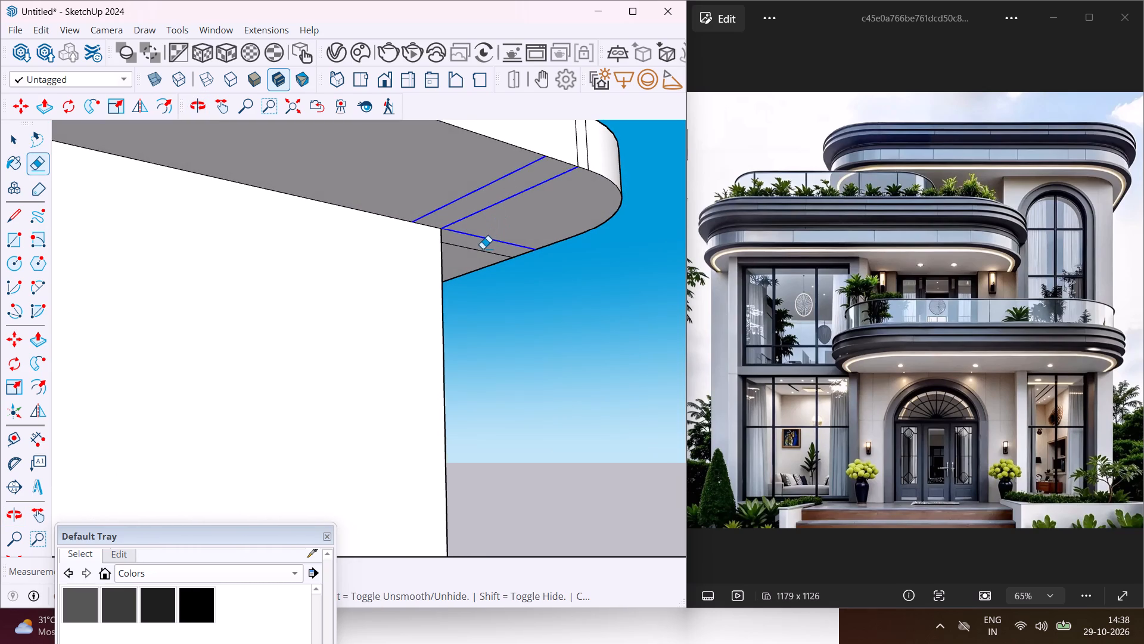
drag(483, 249, 479, 252)
key(Escape)
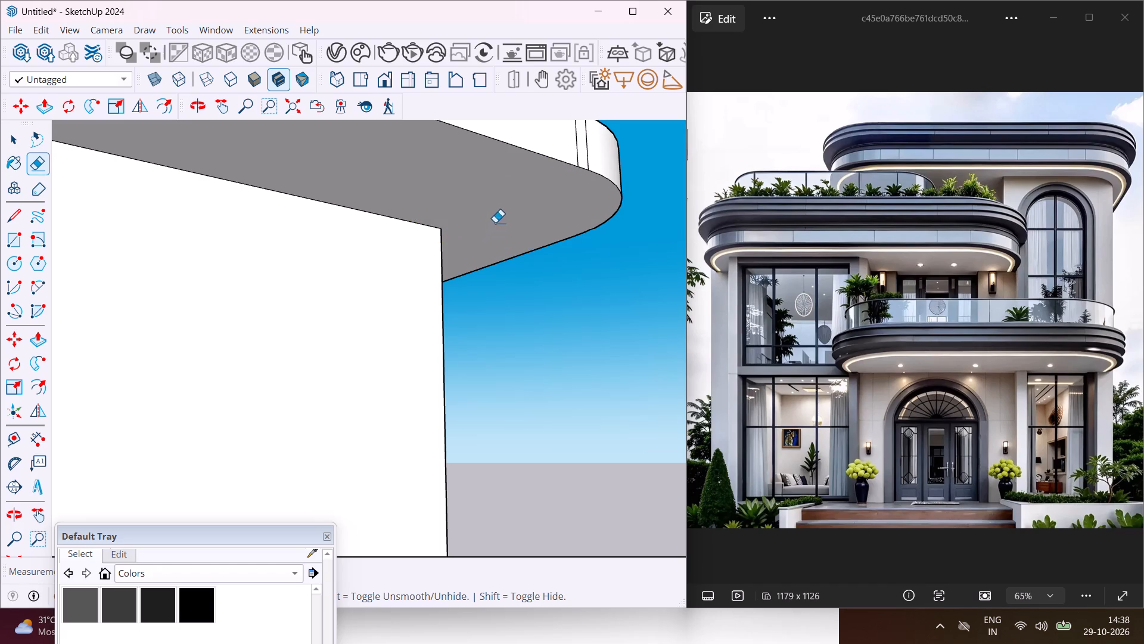
Offset the outline of the topmost roof slab's underside inward twice to outline a narrow strip near its edge.
key(space)
click(499, 213)
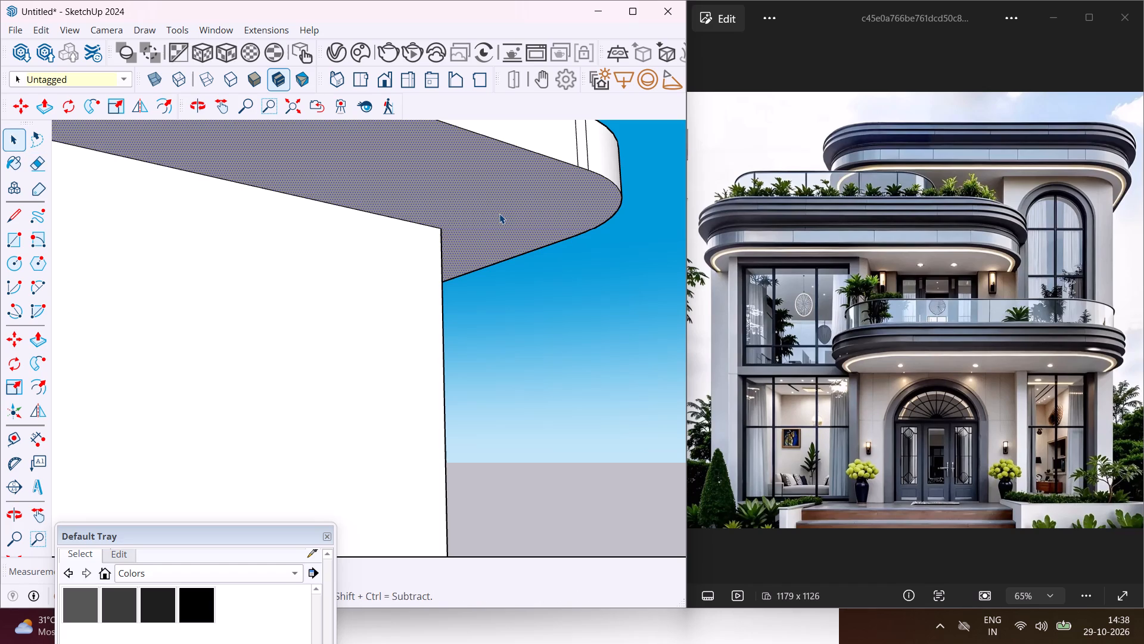
click(35, 386)
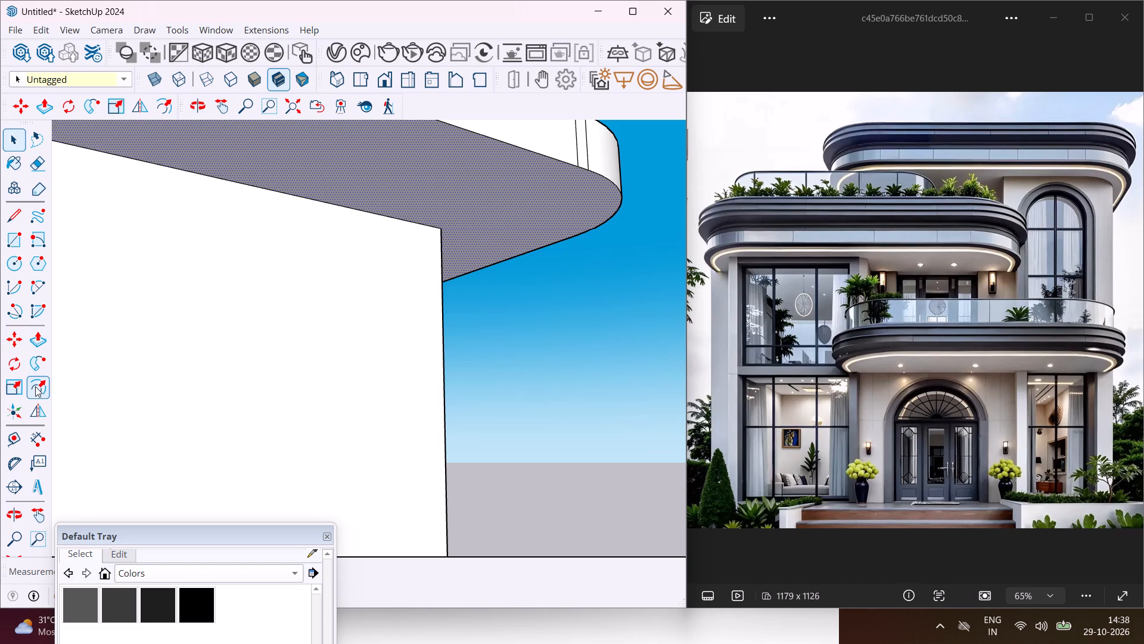
scroll(524, 170, up, 4)
click(524, 170)
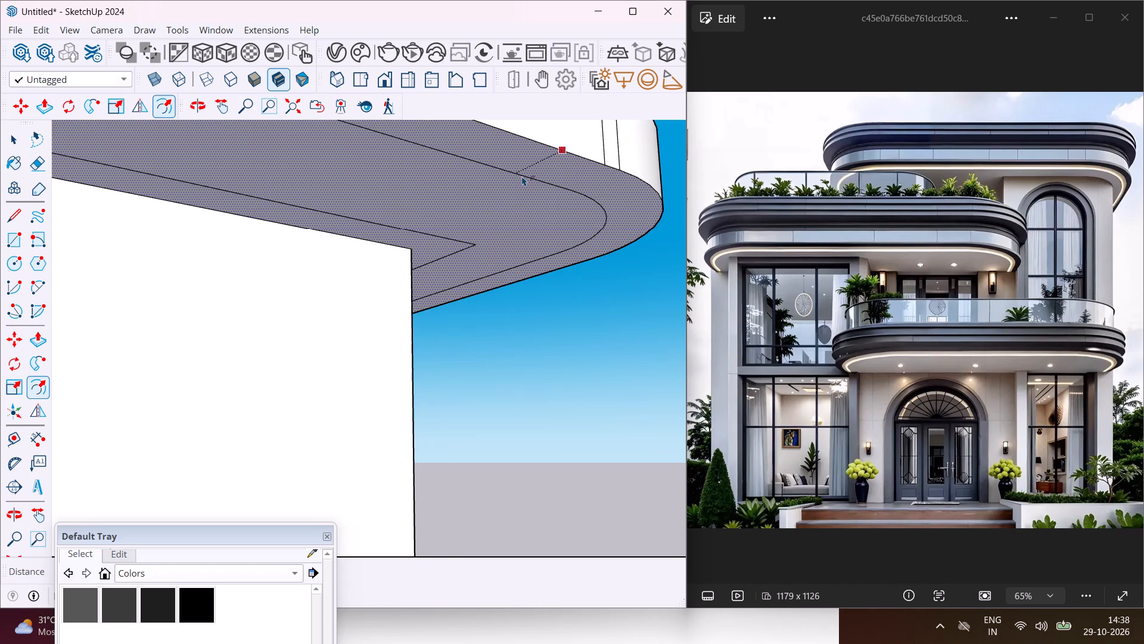
click(526, 168)
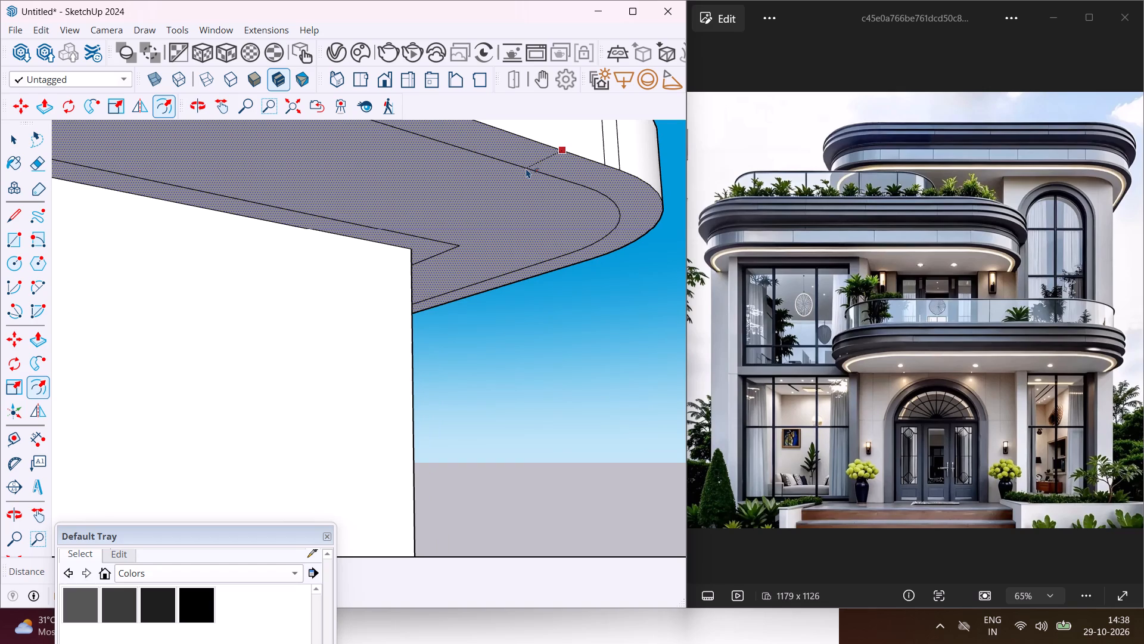
scroll(534, 166, up, 2)
click(544, 156)
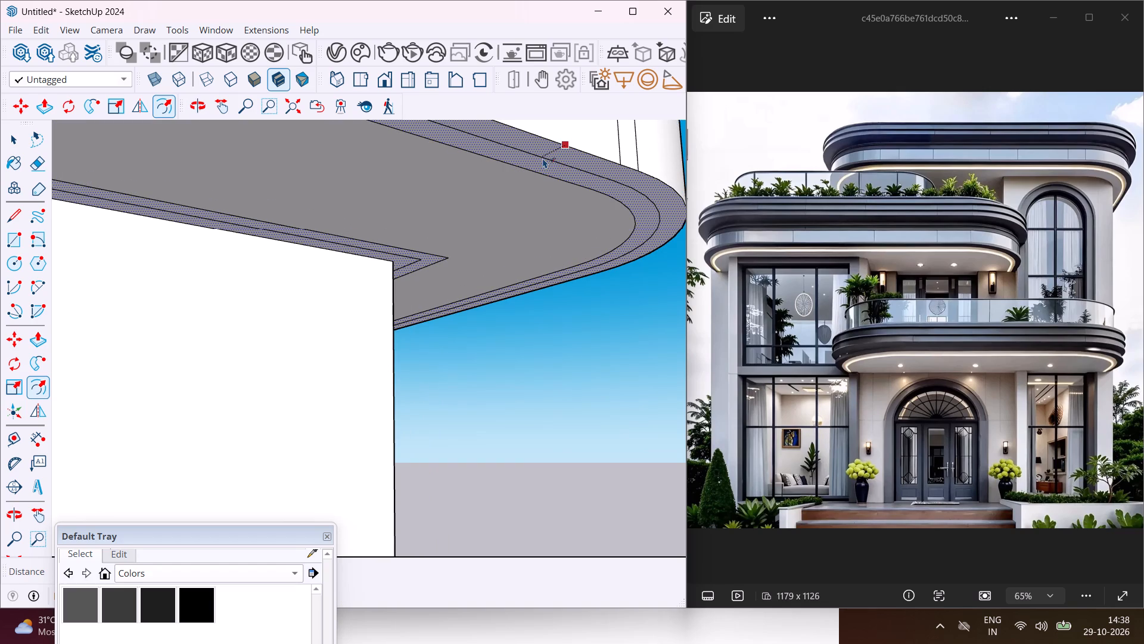
click(543, 158)
key(Escape)
key(space)
Draw a short line across the narrow underside strip along the side overhang, beyond the rounded corner.
click(546, 171)
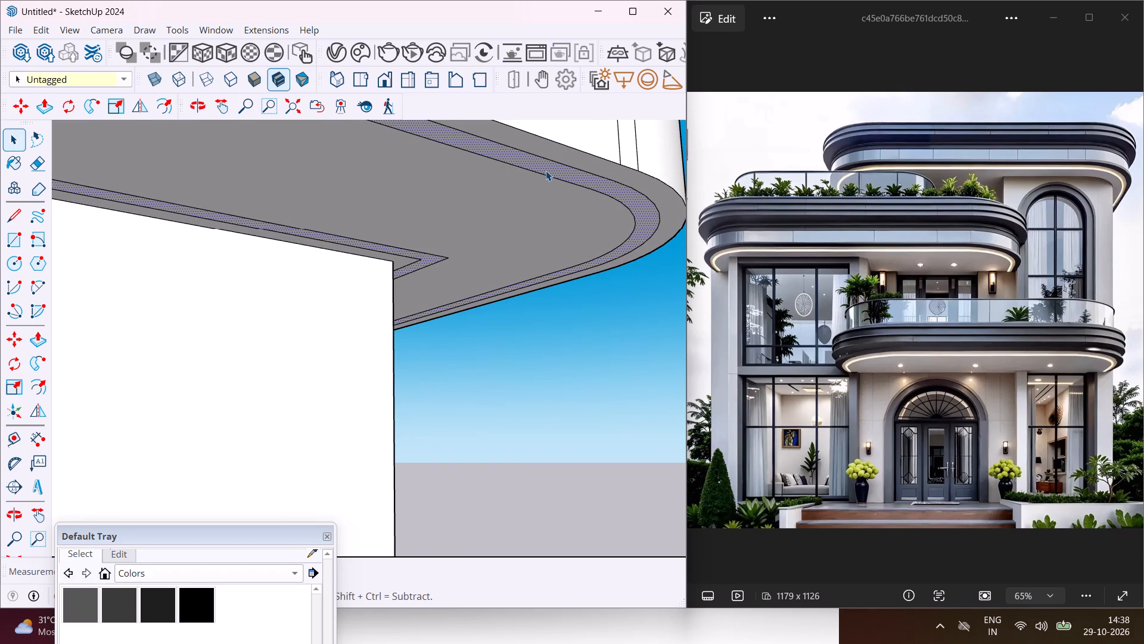
scroll(546, 171, down, 7)
middle_drag(525, 241, 417, 231)
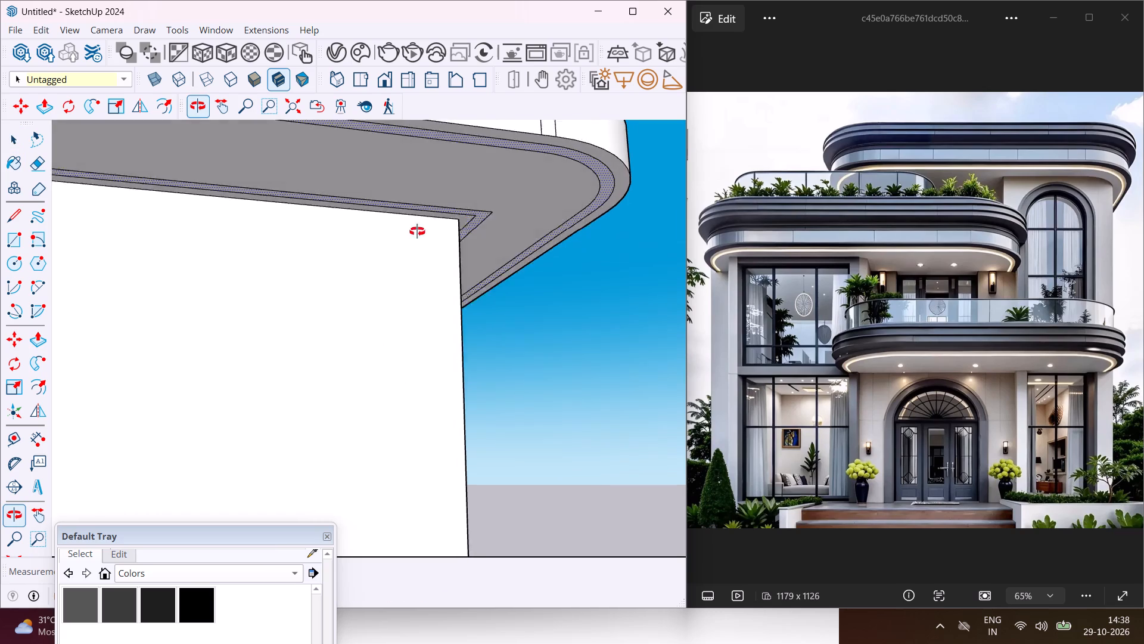
middle_drag(417, 231, 295, 233)
key(l)
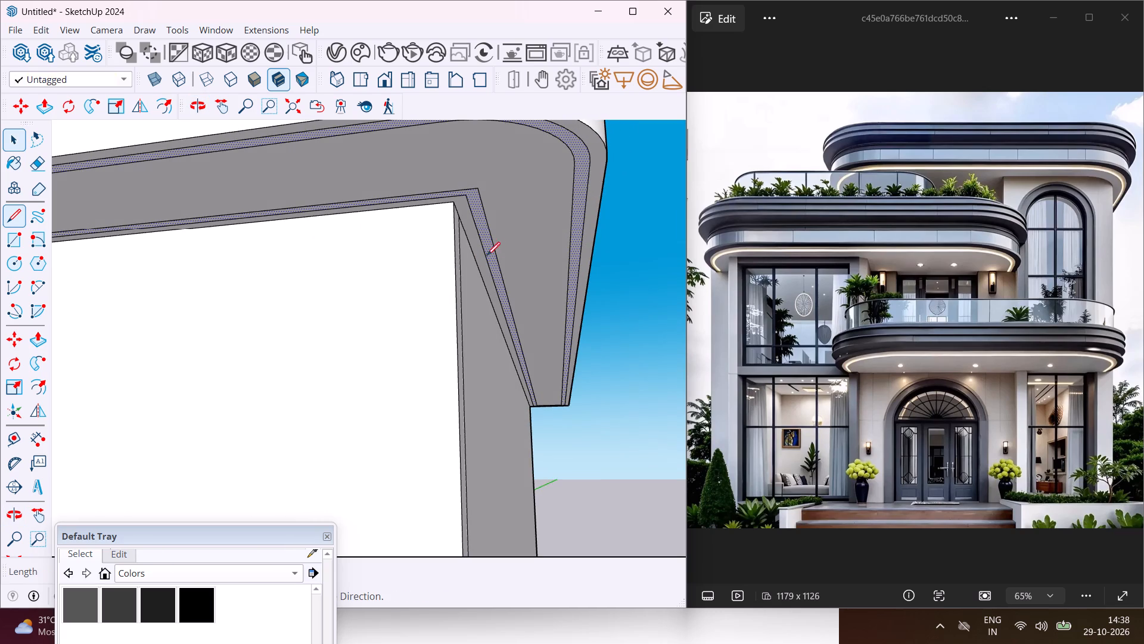
scroll(520, 249, up, 4)
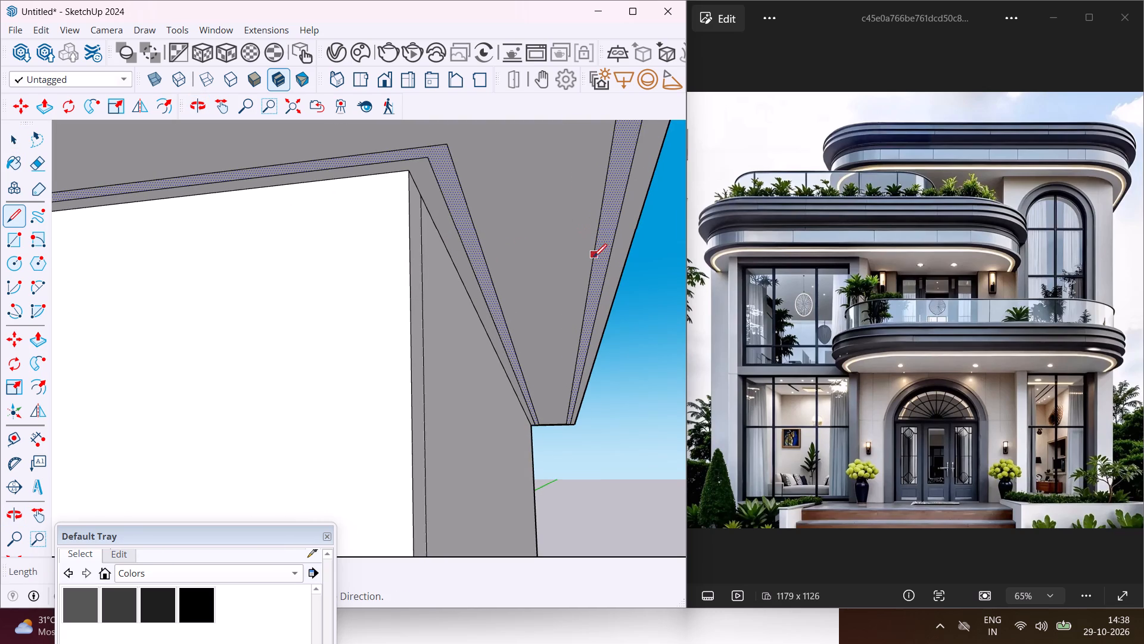
click(585, 309)
click(598, 311)
scroll(596, 292, down, 7)
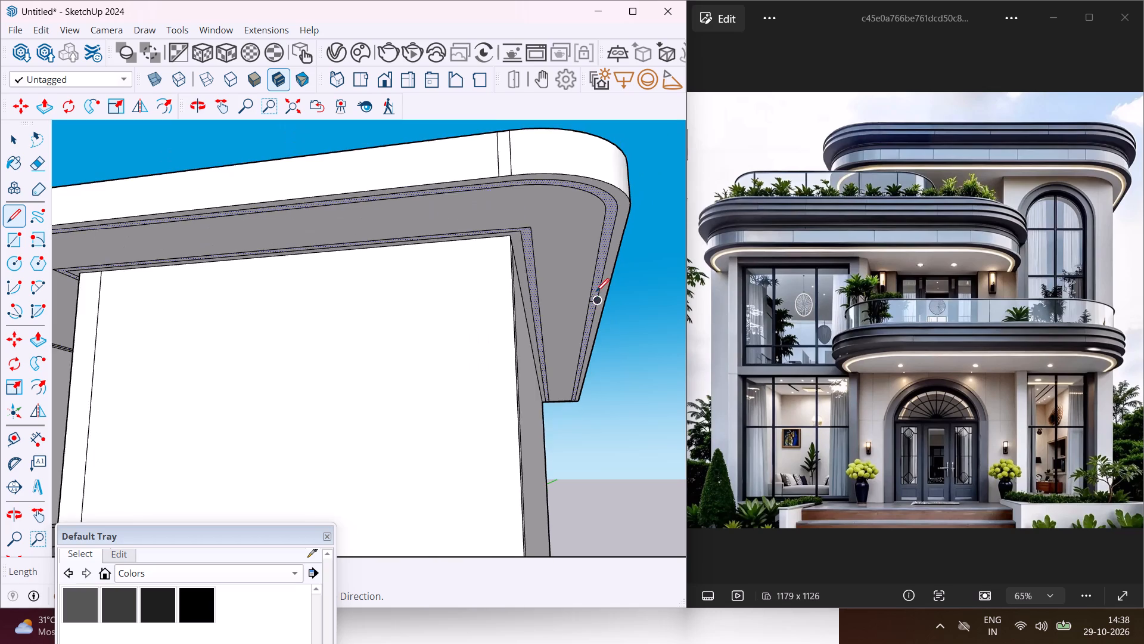
Draw a short line between the strip's corner endpoints at its opposite end, separating the outer strip from the part following the walls.
scroll(596, 290, down, 11)
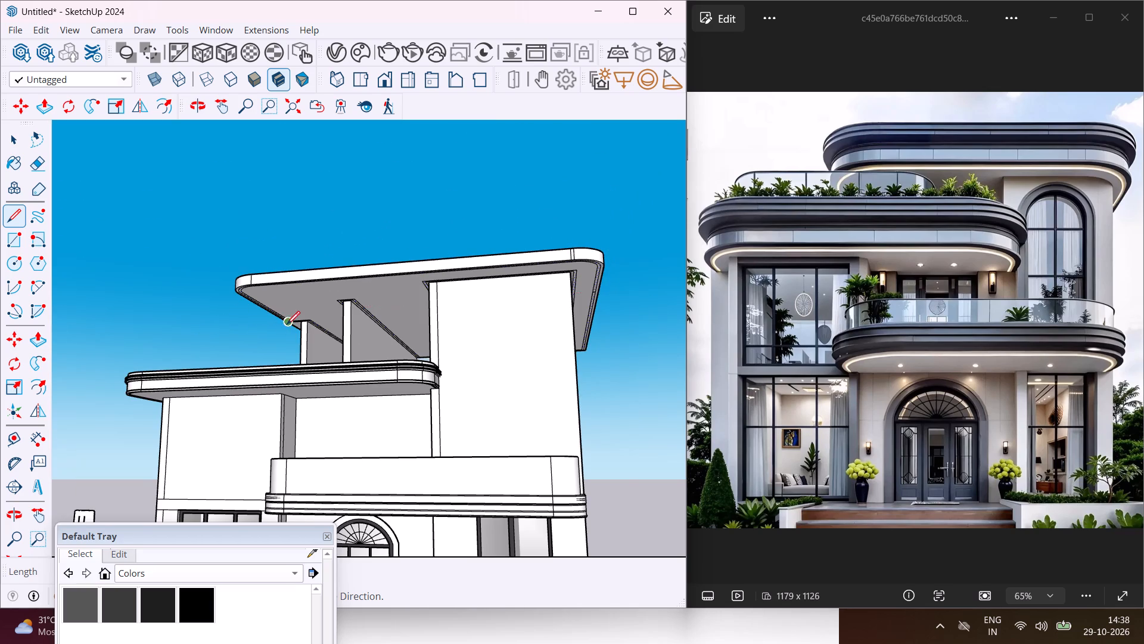
scroll(287, 324, up, 20)
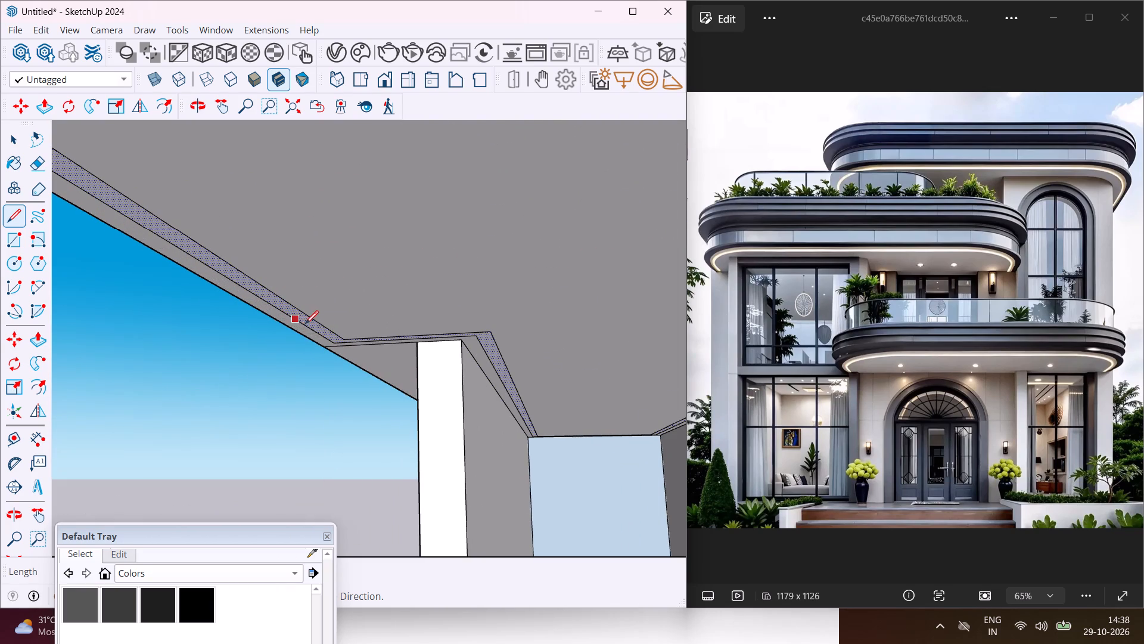
click(329, 339)
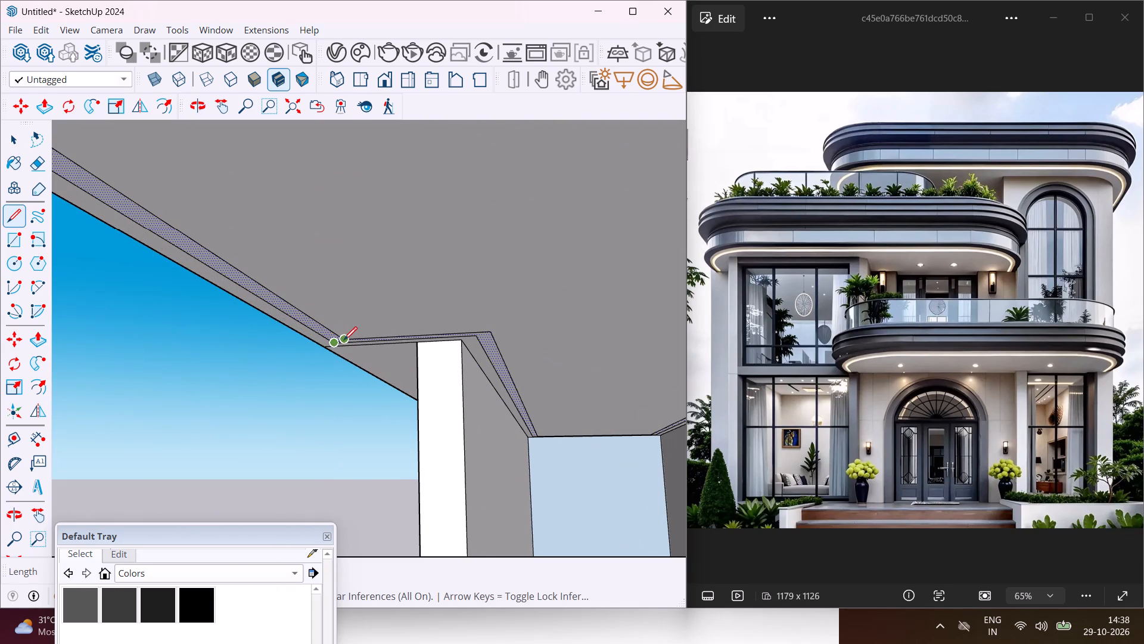
scroll(345, 338, up, 20)
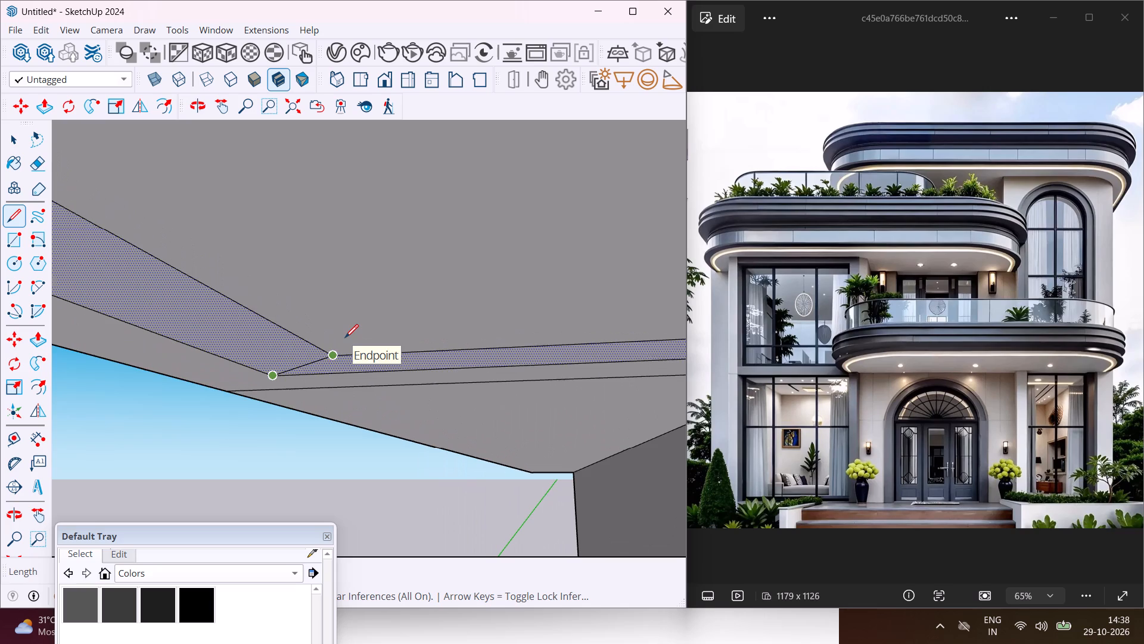
click(329, 361)
key(Escape)
key(space)
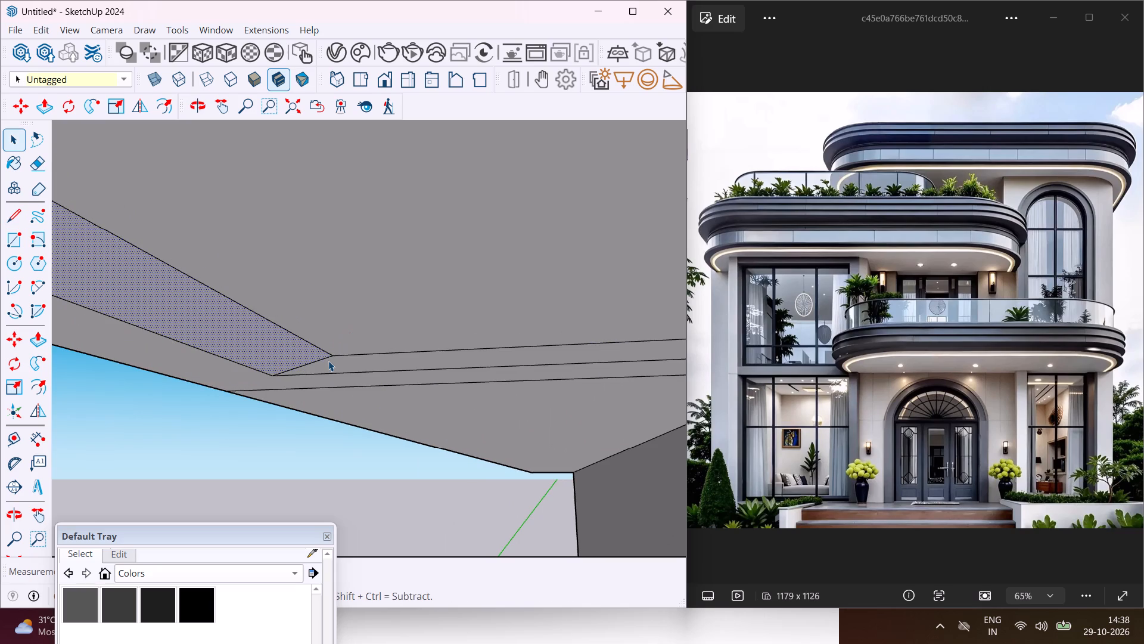
Erase the leftover offset lines on the topmost slab's underside from the strip's far side end past the first partition wall.
key(e)
drag(368, 340, 368, 359)
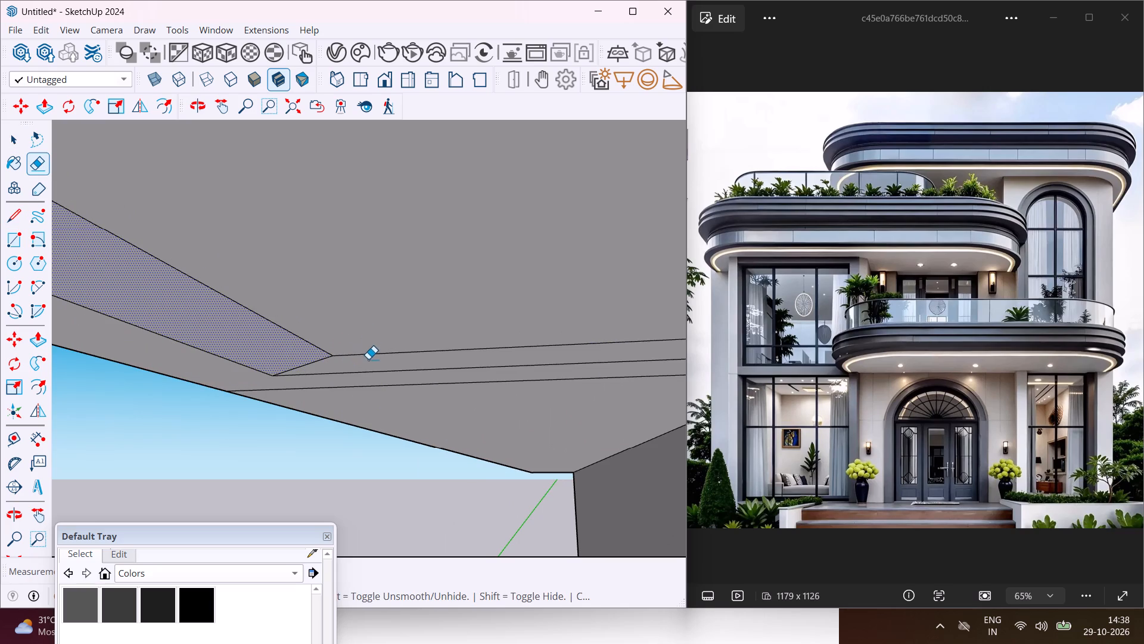
drag(368, 359, 372, 377)
scroll(354, 332, down, 12)
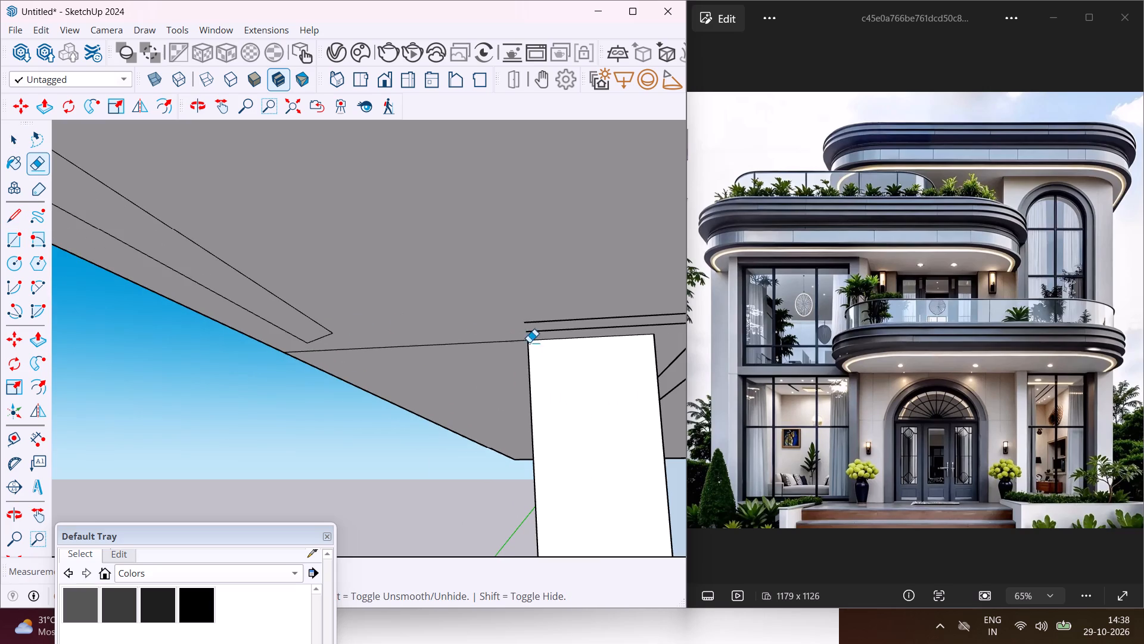
drag(585, 335, 585, 318)
scroll(447, 270, down, 6)
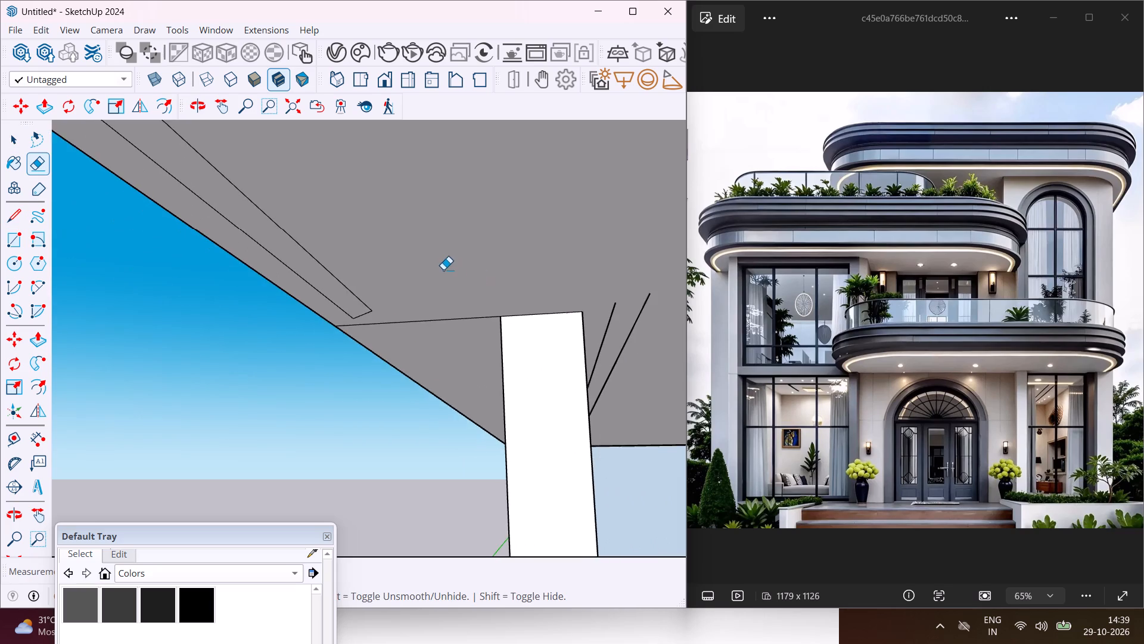
scroll(443, 270, down, 3)
drag(574, 321, 593, 325)
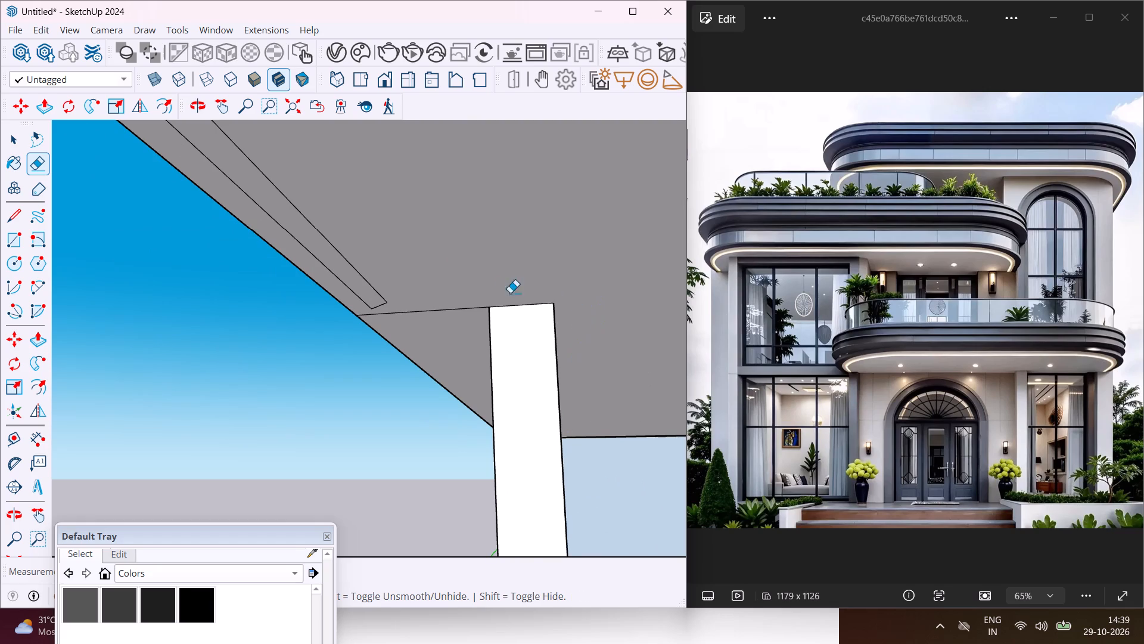
Erase the leftover offset lines on the slab's underside around the second partition wall, on both of its sides and its front end.
scroll(462, 284, down, 16)
scroll(614, 246, up, 2)
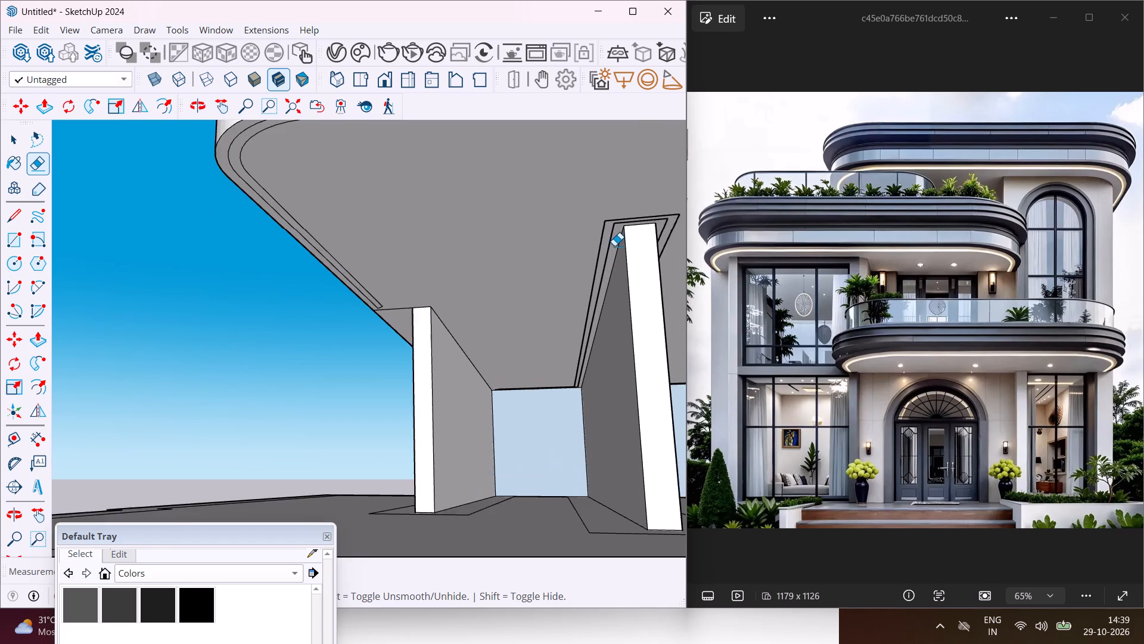
scroll(614, 246, up, 5)
drag(612, 241, 579, 241)
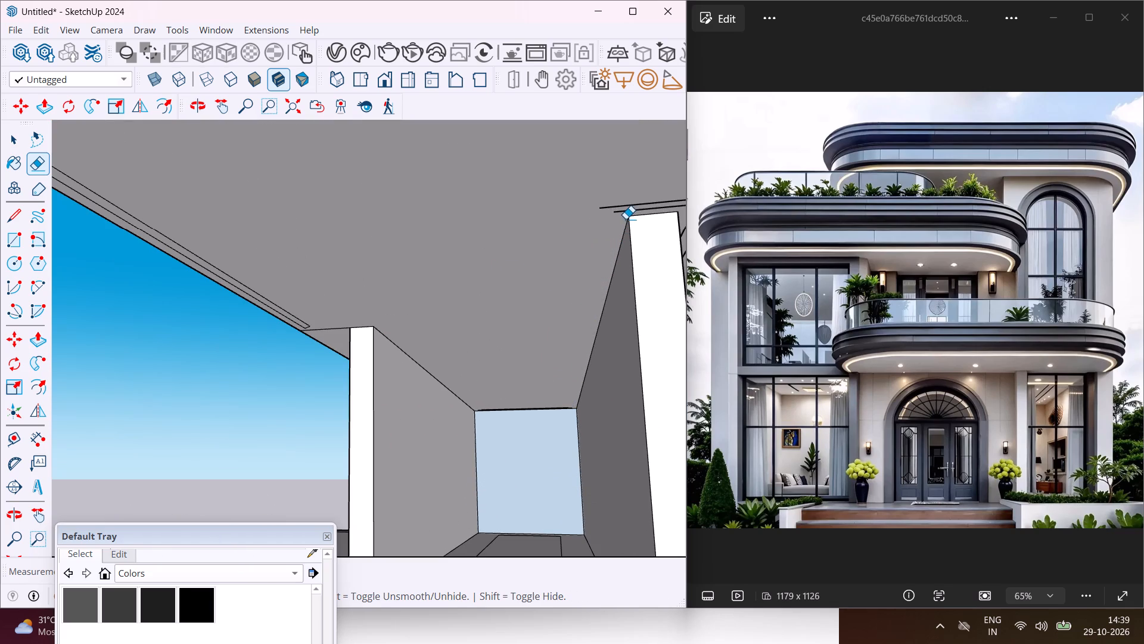
drag(622, 215, 620, 209)
click(611, 208)
scroll(502, 221, down, 5)
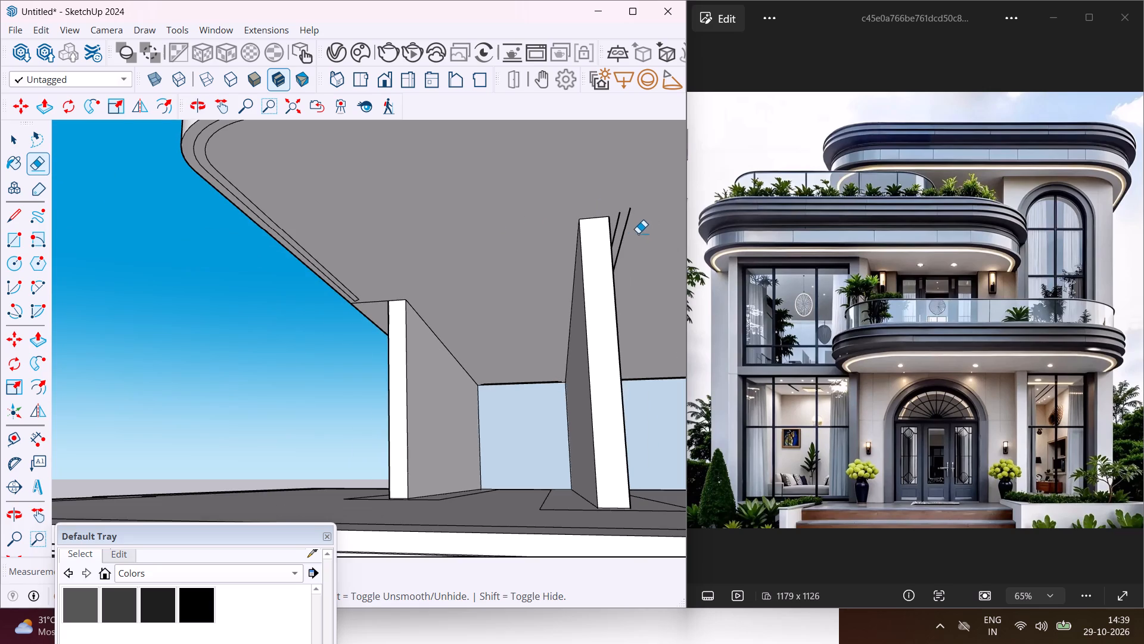
middle_drag(638, 233, 545, 236)
scroll(582, 207, up, 3)
drag(582, 197, 599, 187)
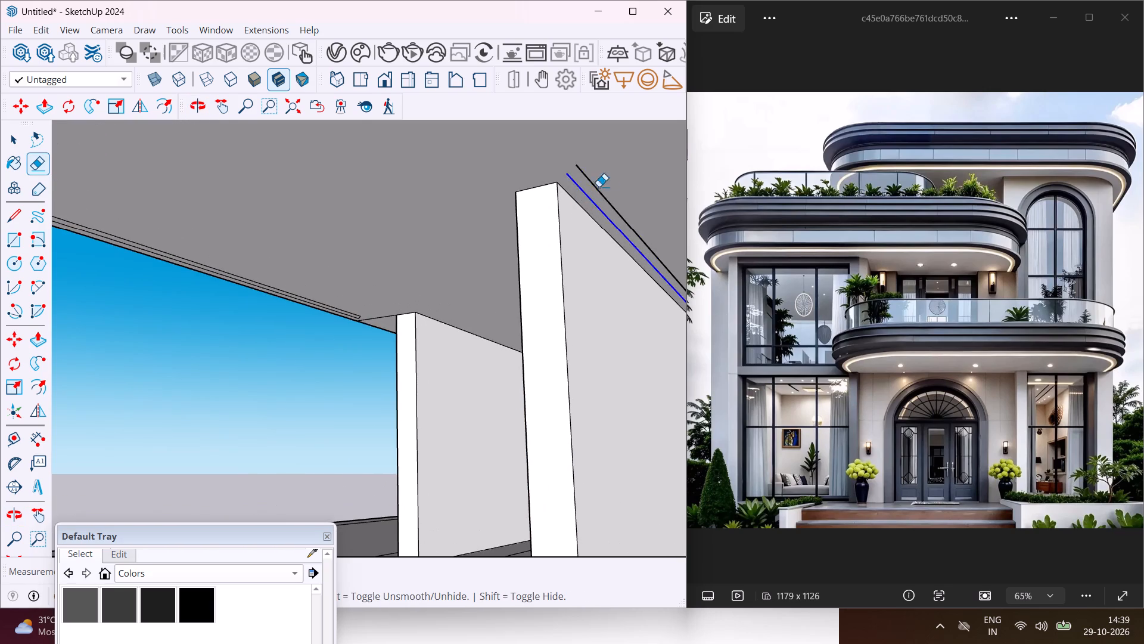
drag(599, 187, 612, 177)
Erase the leftover offset lines along the top of the tall front wall and around its inner corner.
scroll(418, 202, down, 17)
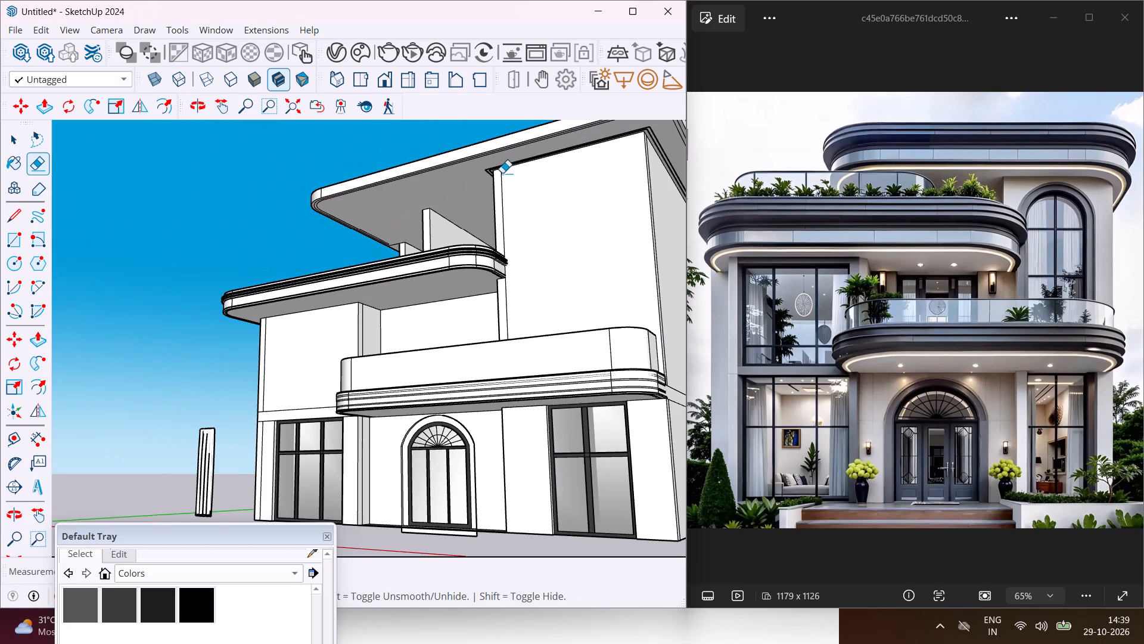
scroll(571, 153, up, 15)
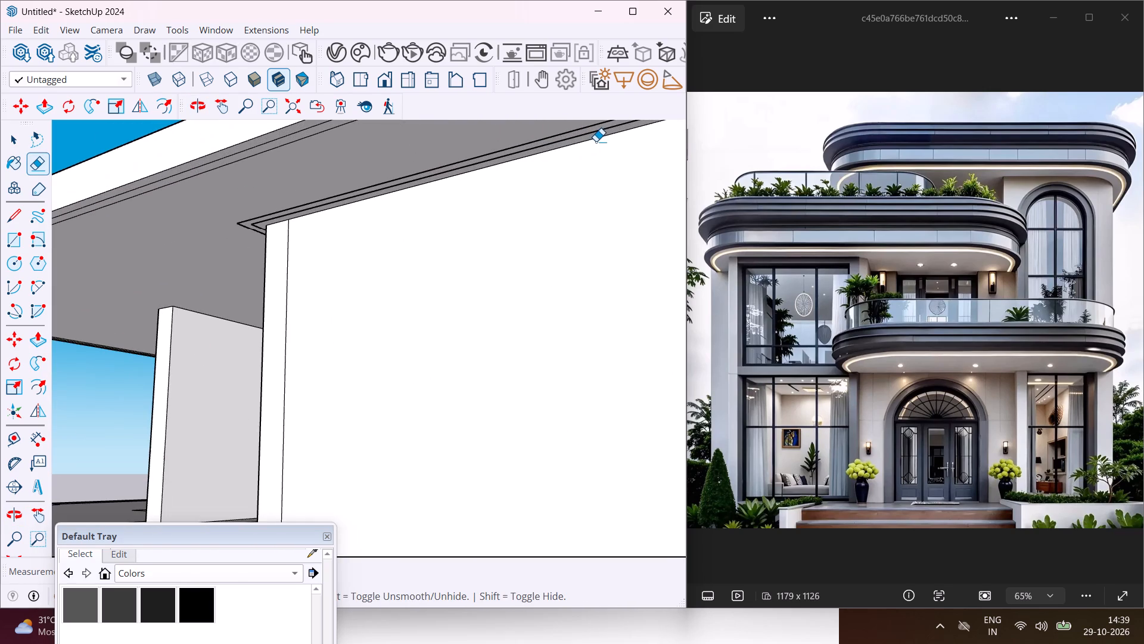
click(592, 134)
click(579, 128)
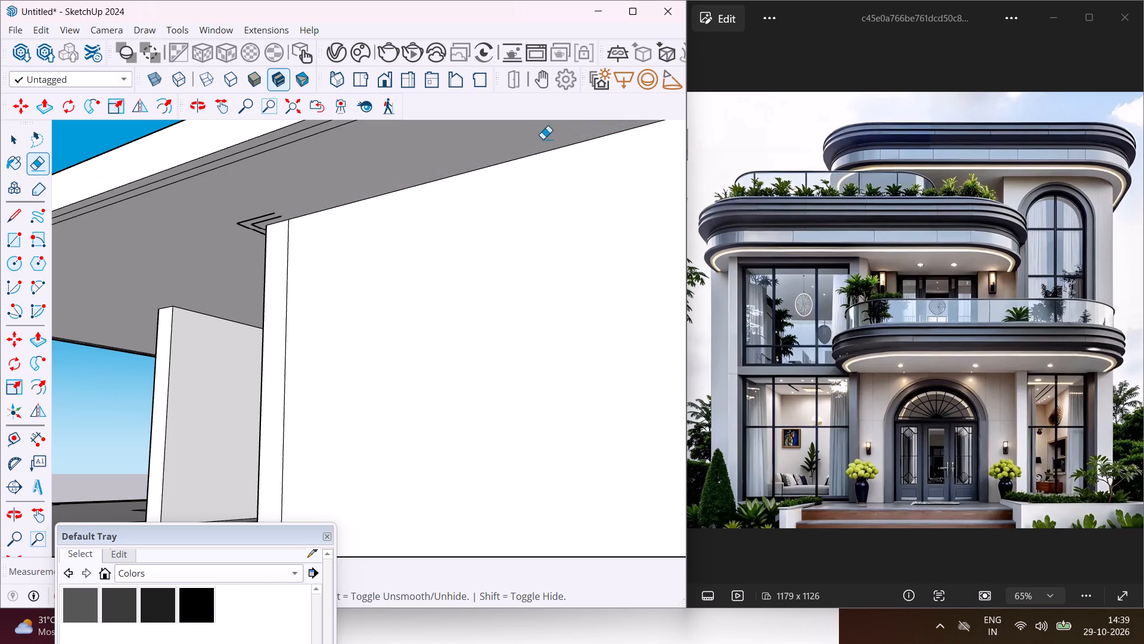
scroll(261, 218, up, 8)
drag(259, 203, 241, 253)
Erase the leftover offset lines around the tall wall's outer corner and along the top of its side face.
scroll(258, 211, down, 17)
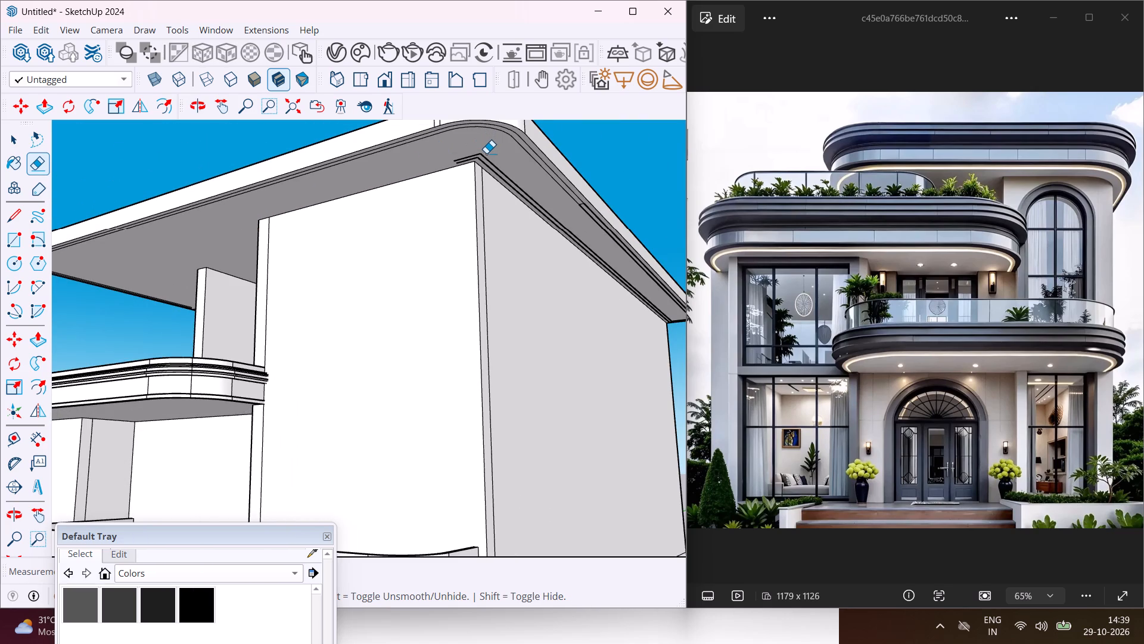
scroll(486, 153, up, 17)
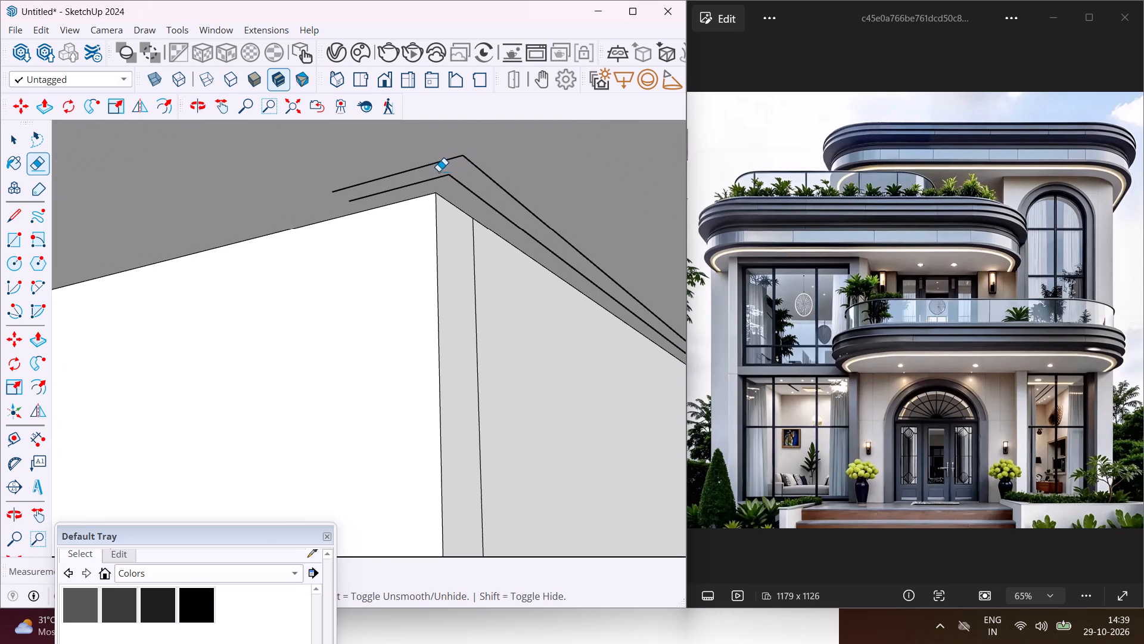
drag(421, 165, 503, 178)
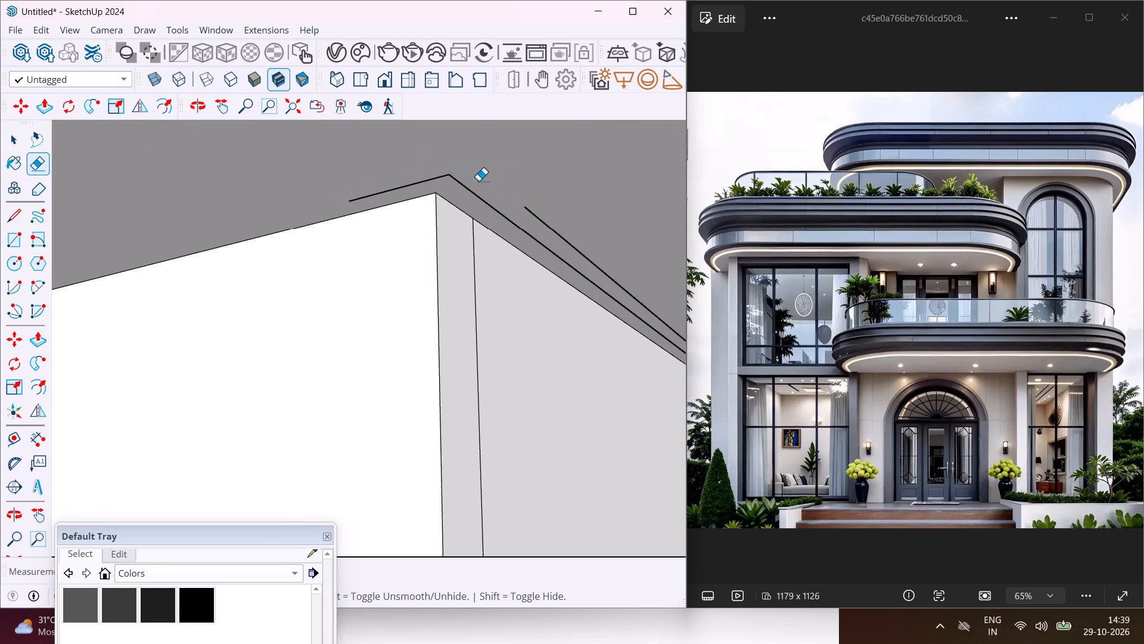
drag(433, 173, 528, 218)
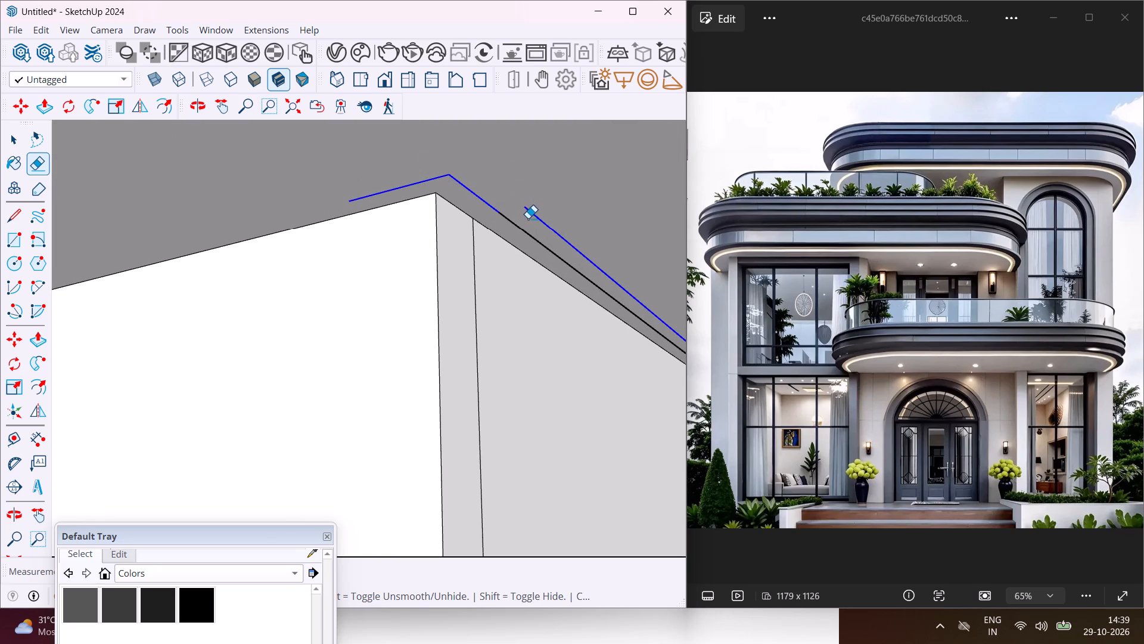
drag(528, 218, 521, 225)
Erase the leftover lines continuing past the strip's closed end along the side overhang beyond the rounded corner.
scroll(492, 192, down, 11)
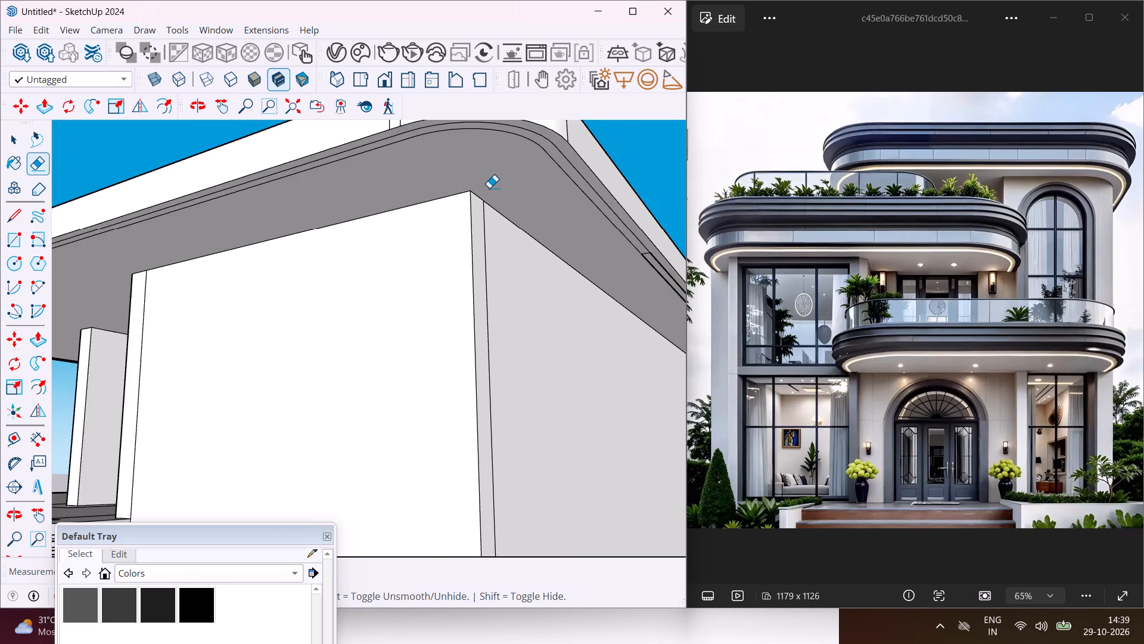
scroll(489, 188, down, 3)
scroll(626, 261, up, 5)
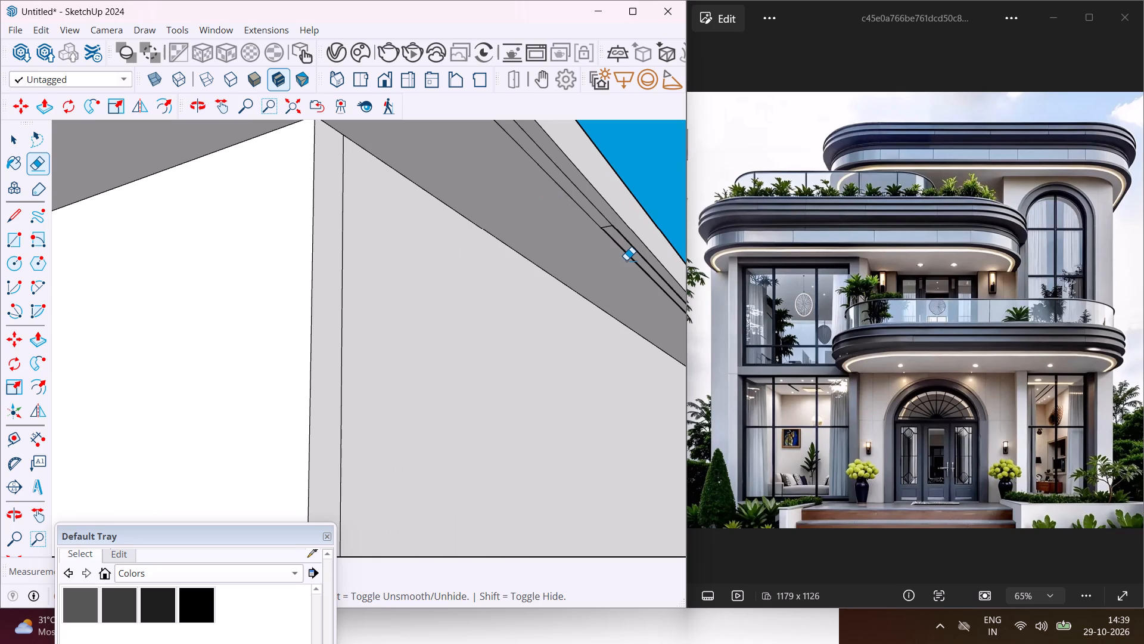
scroll(626, 260, up, 8)
drag(635, 212, 616, 244)
scroll(595, 243, down, 11)
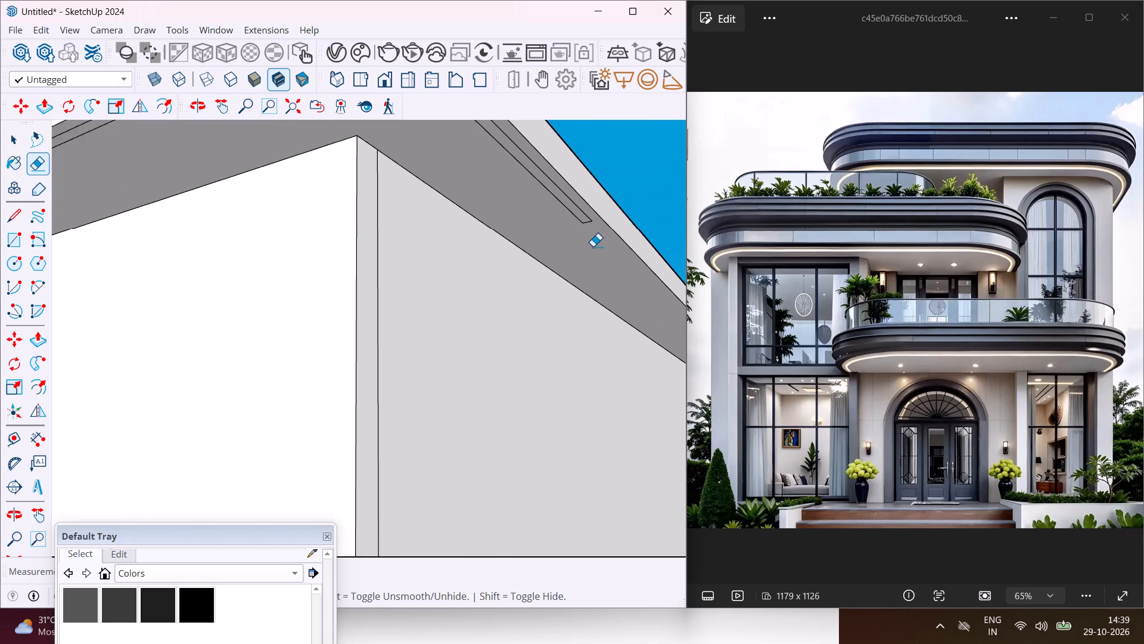
scroll(592, 246, down, 6)
key(Escape)
Push the narrow curved underside strip slightly up into the topmost roof slab to form a shallow groove.
key(space)
scroll(512, 168, up, 4)
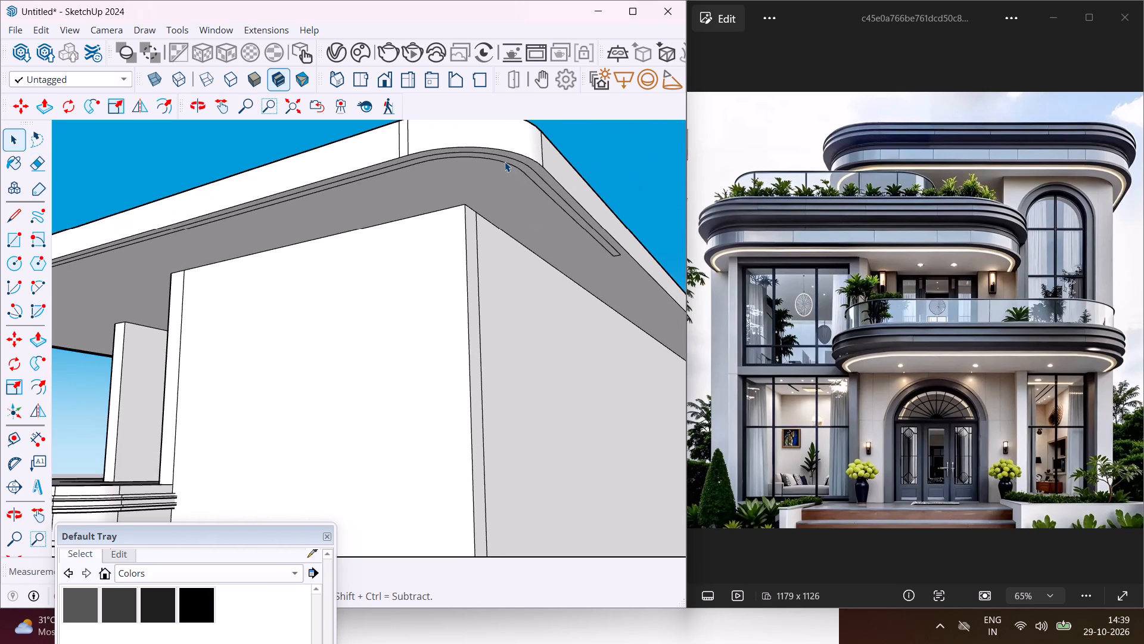
scroll(505, 162, up, 15)
click(503, 148)
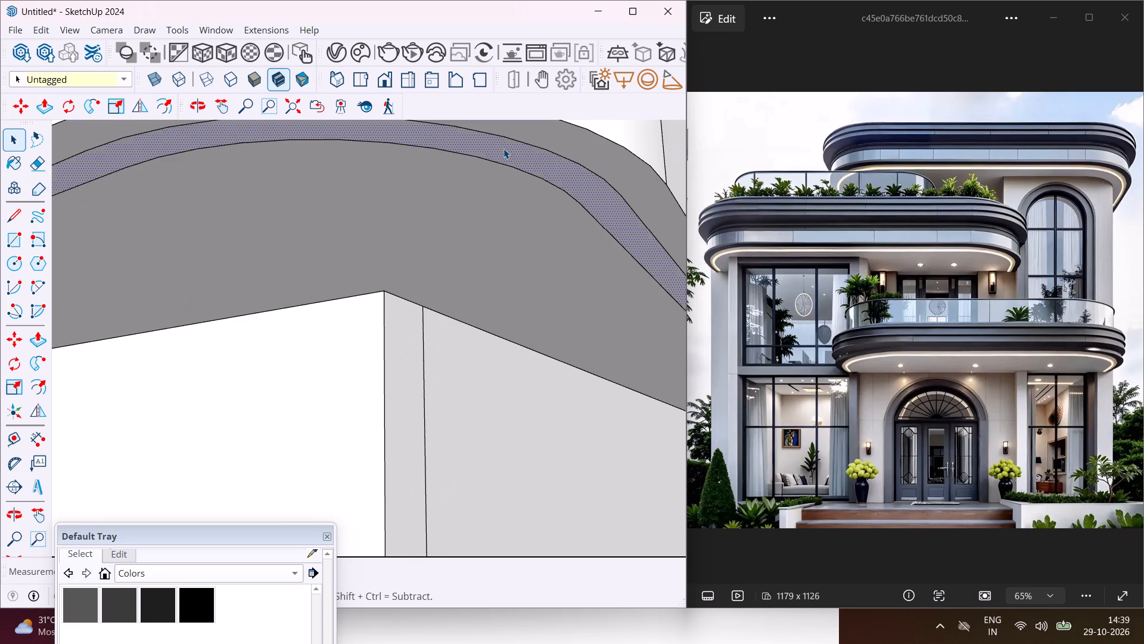
key(p)
click(503, 148)
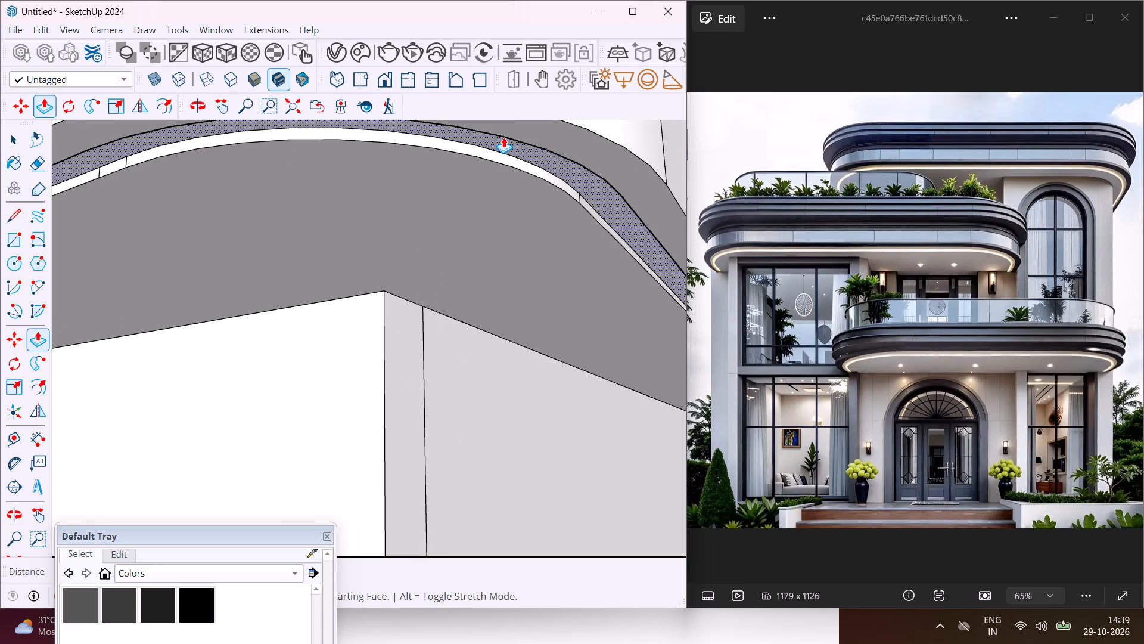
click(503, 137)
key(Escape)
key(space)
Examine the topmost roof slab from above and the curved banding on the balcony's rounded edge from below and above.
scroll(511, 170, down, 7)
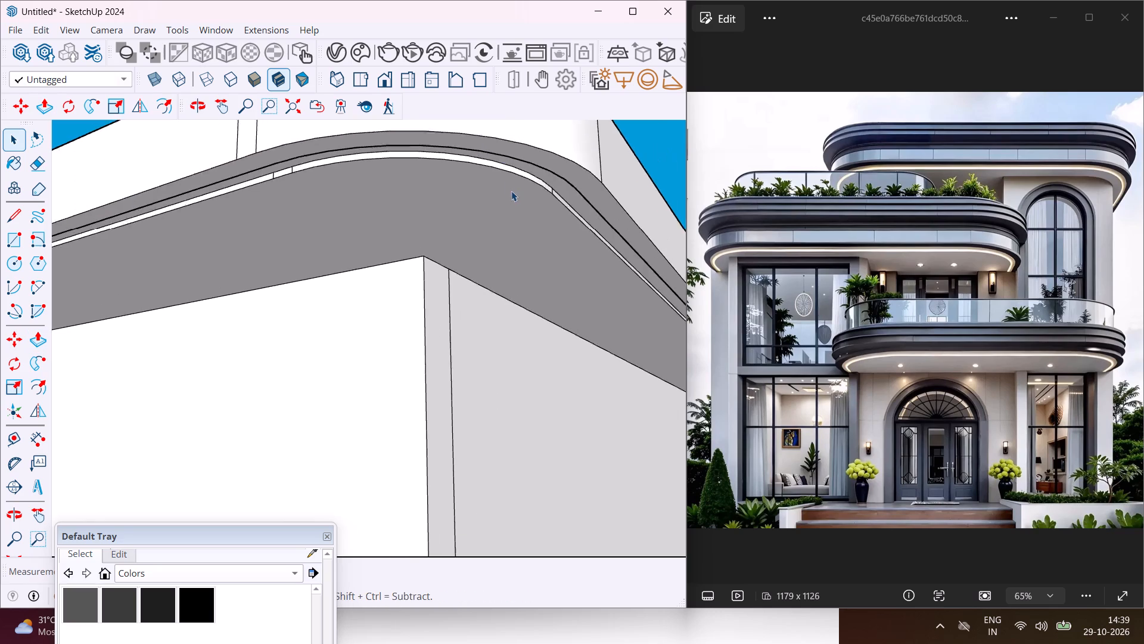
middle_drag(511, 191, 672, 339)
scroll(611, 300, down, 6)
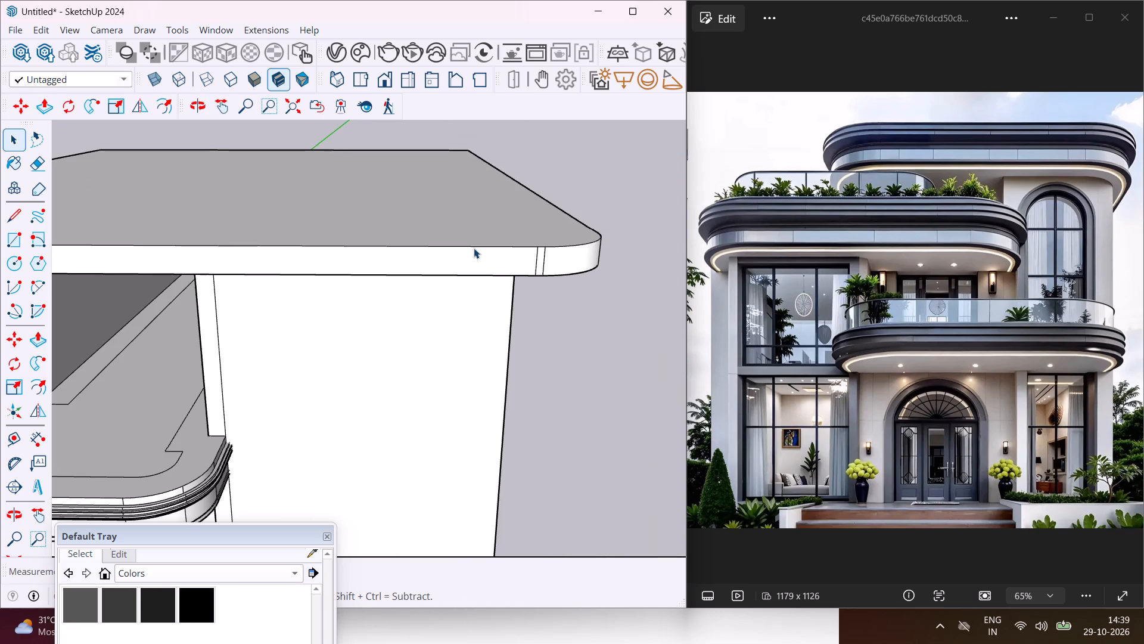
middle_drag(382, 265, 522, 270)
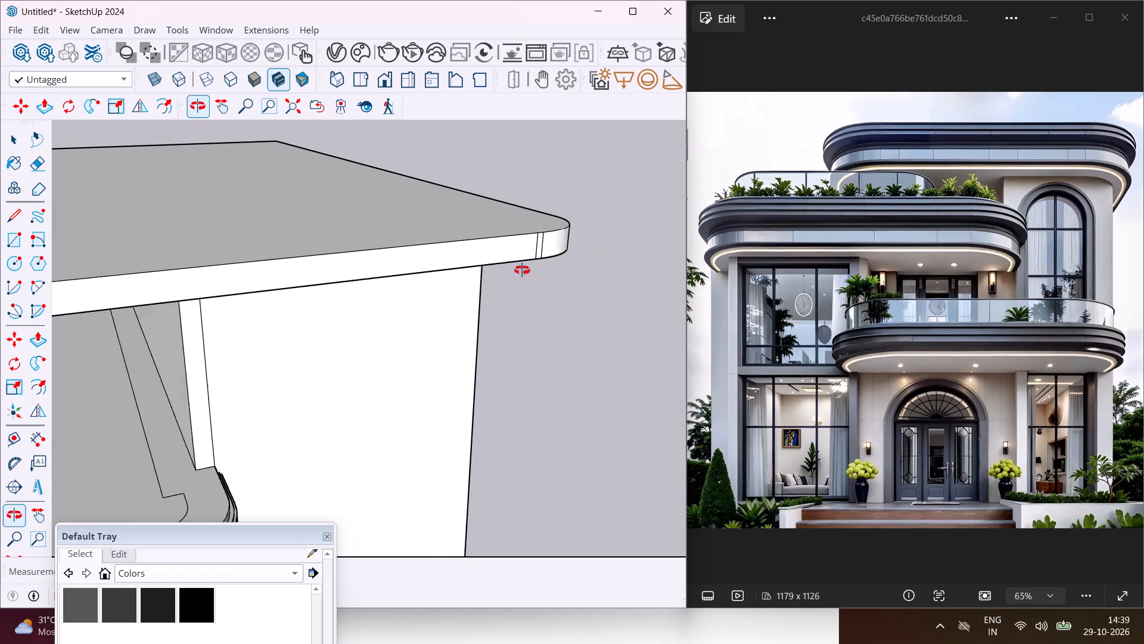
middle_drag(522, 270, 549, 270)
scroll(536, 250, down, 12)
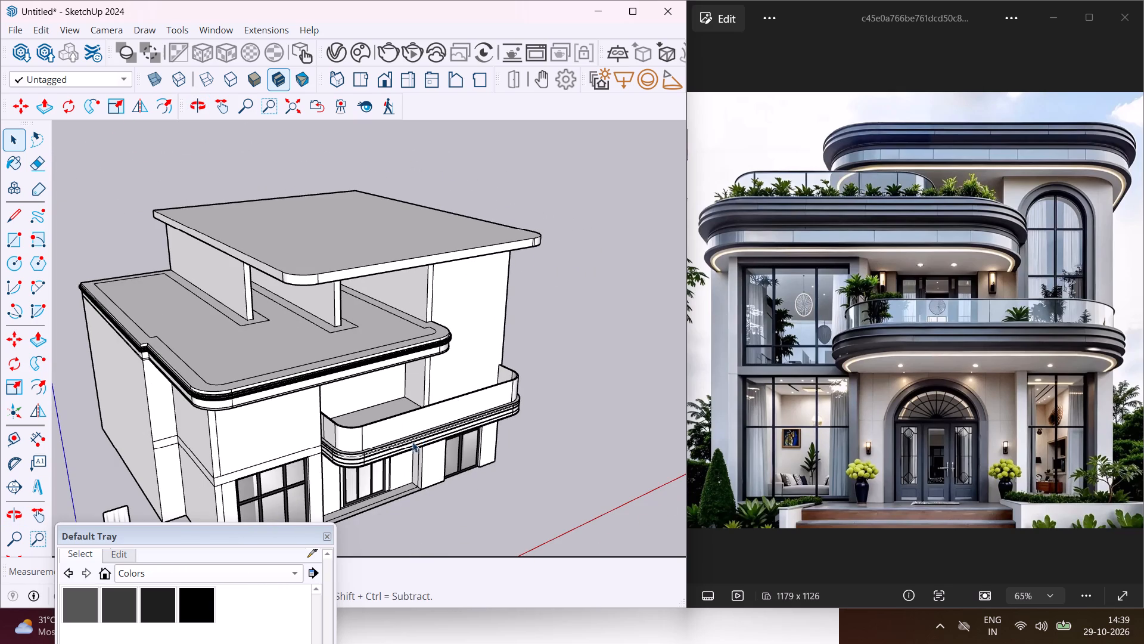
scroll(355, 459, up, 15)
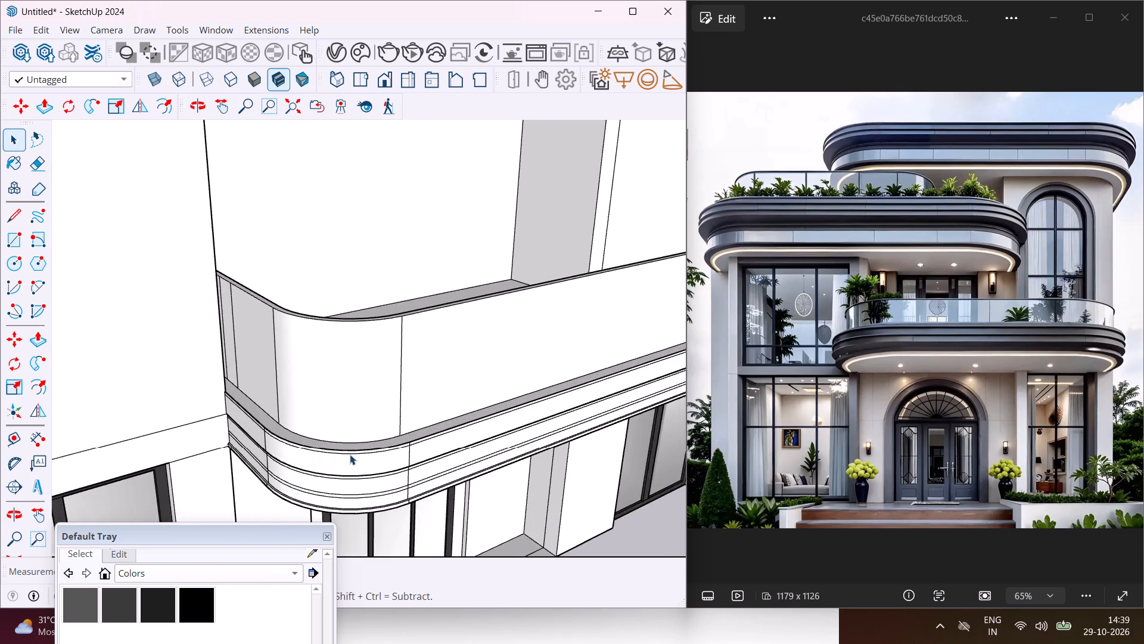
scroll(350, 454, up, 6)
middle_drag(353, 472, 415, 337)
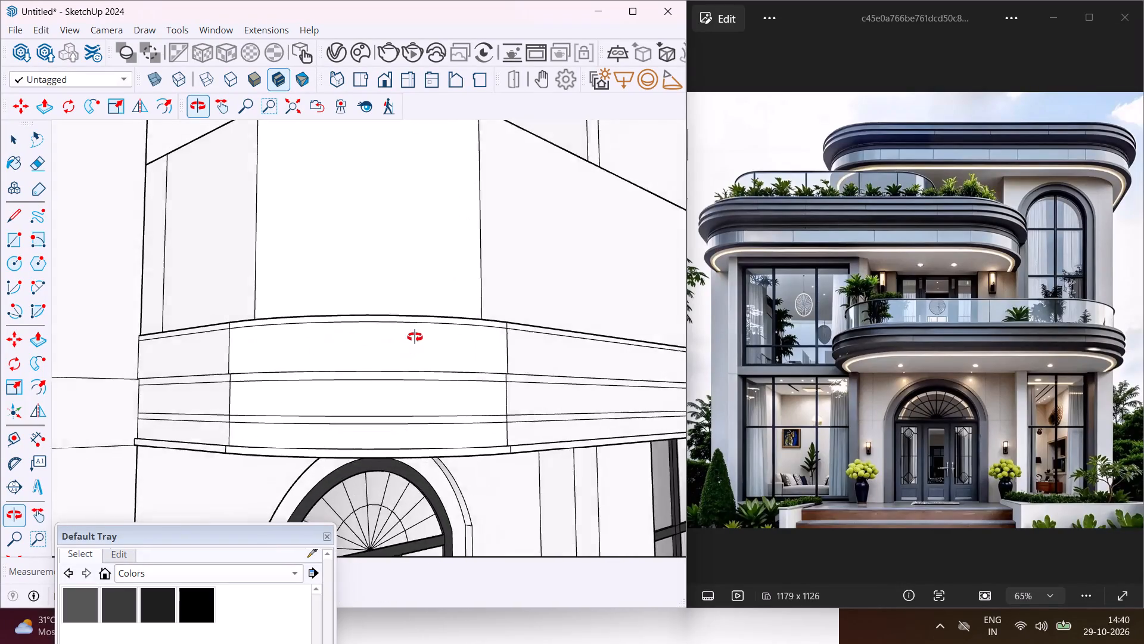
middle_drag(415, 337, 468, 262)
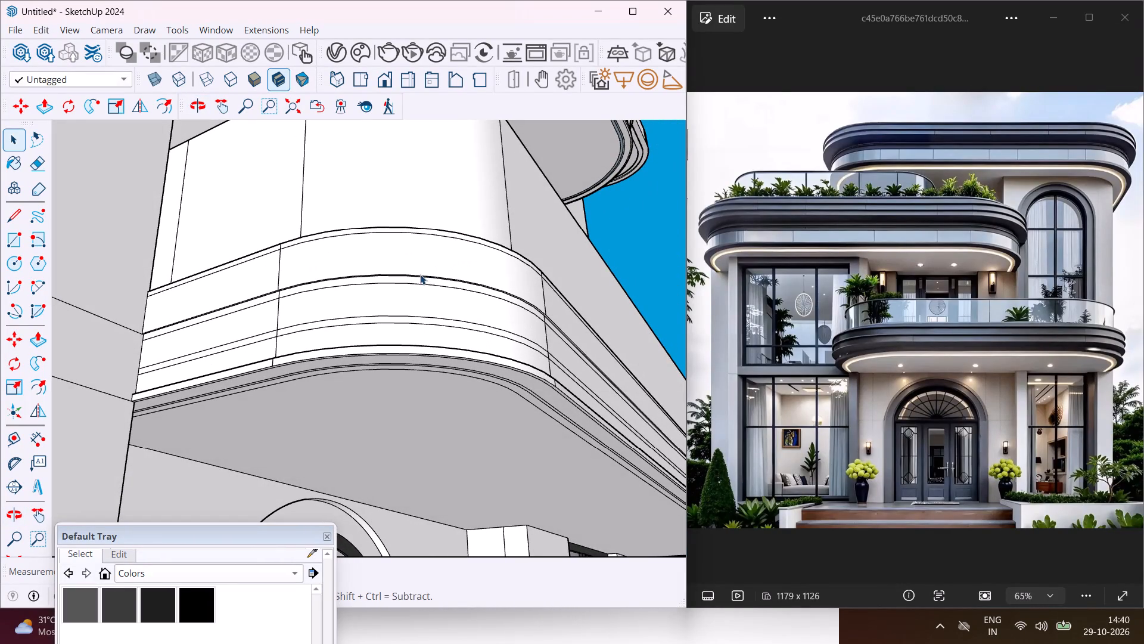
scroll(415, 280, up, 5)
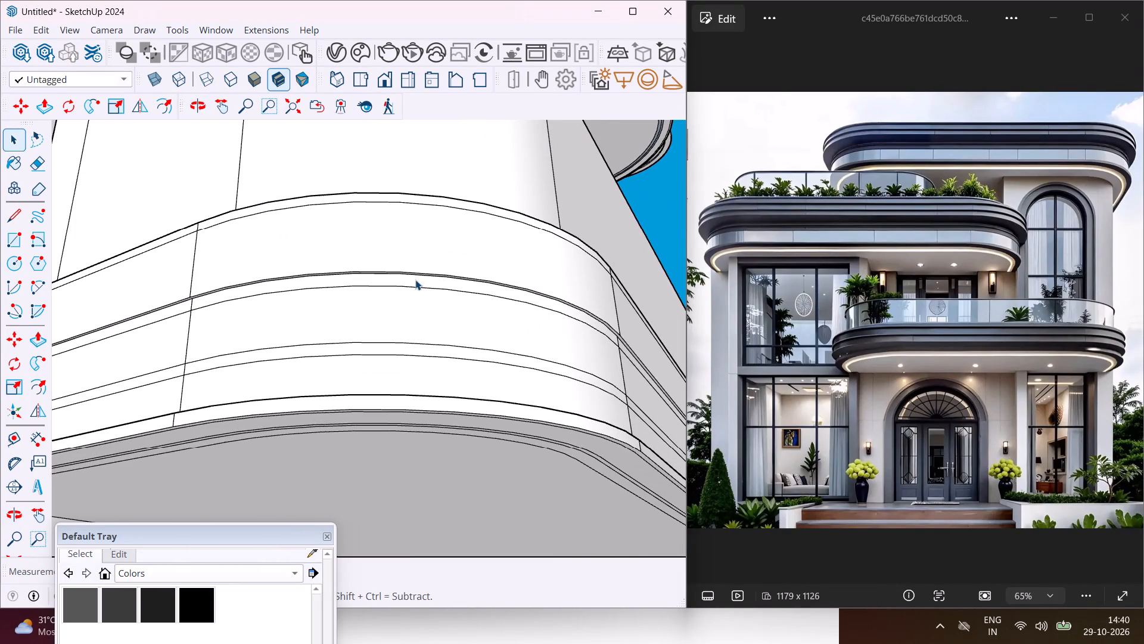
middle_drag(415, 280, 528, 351)
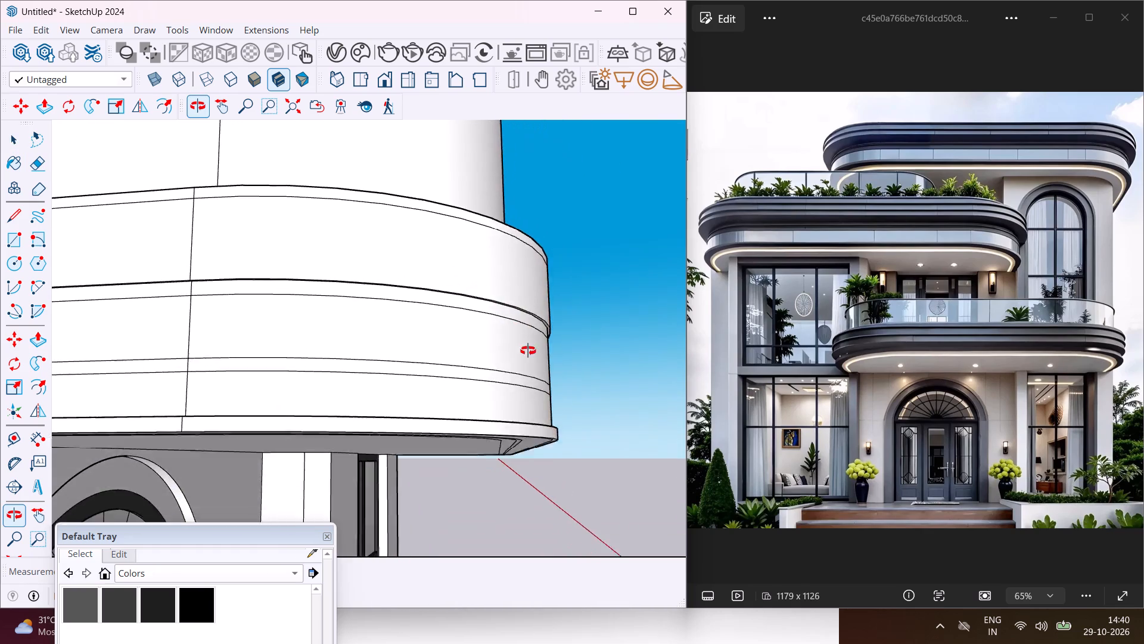
middle_drag(528, 351, 572, 528)
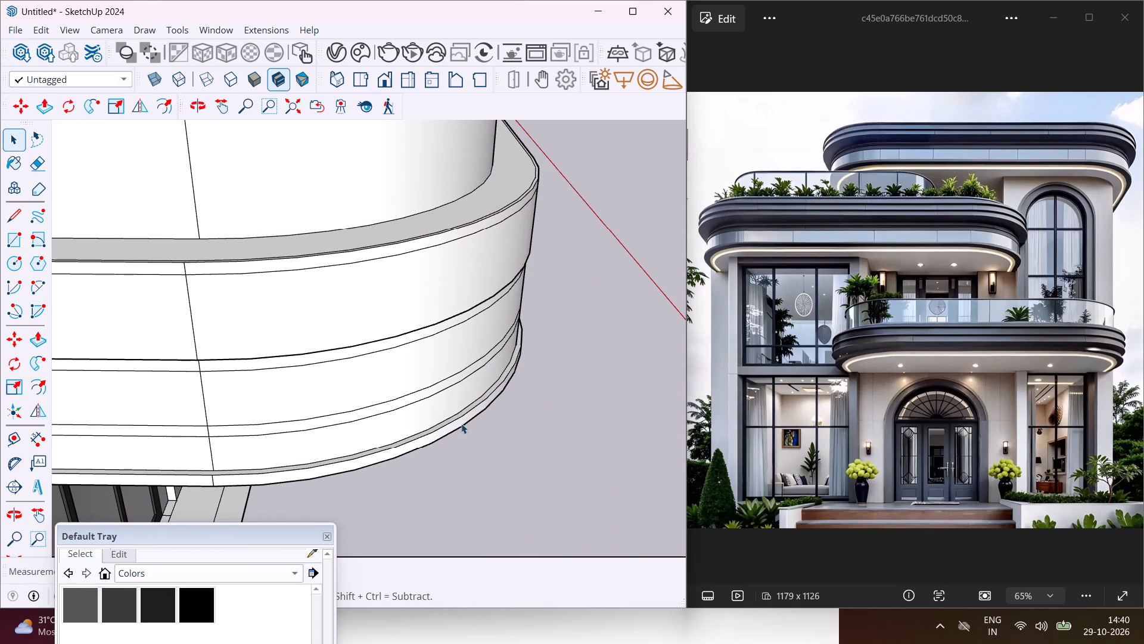
scroll(448, 414, up, 8)
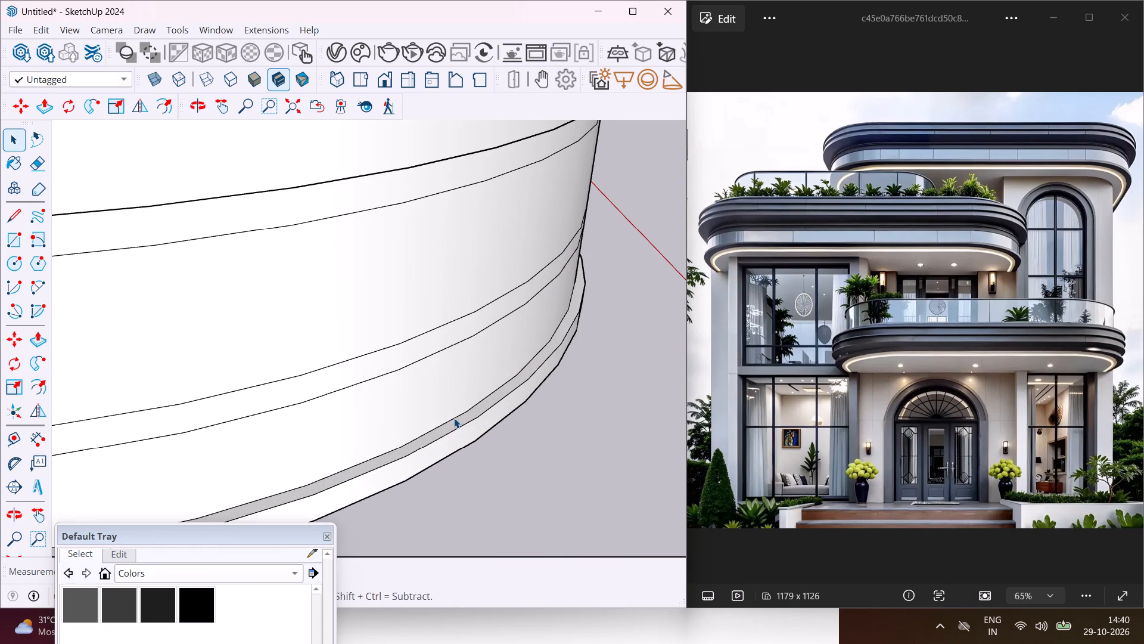
scroll(456, 422, down, 5)
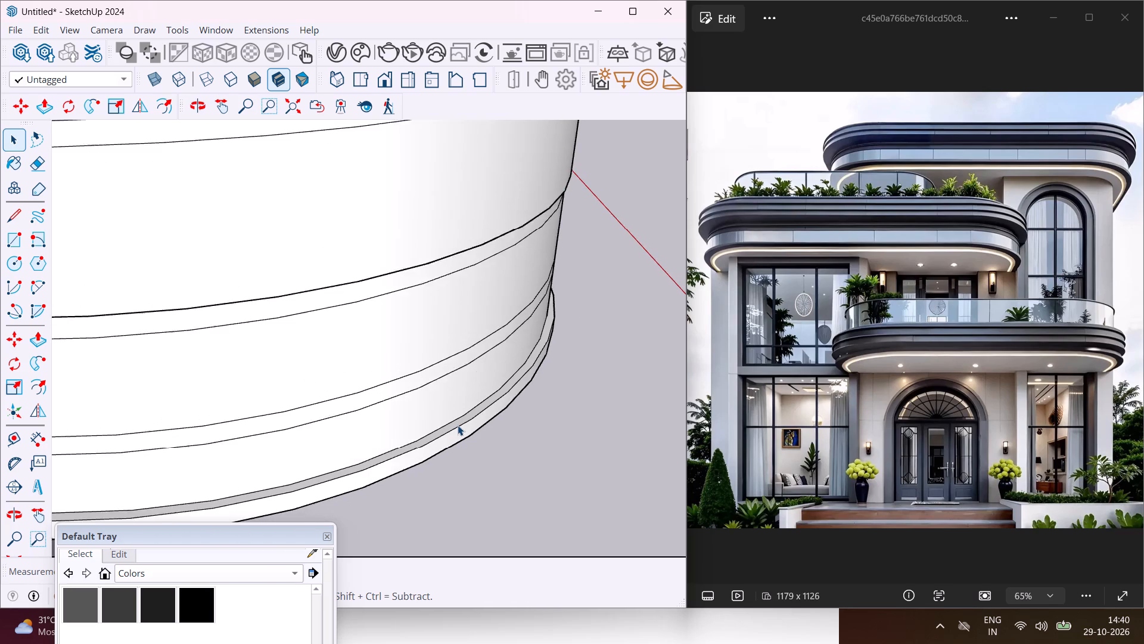
scroll(458, 425, down, 17)
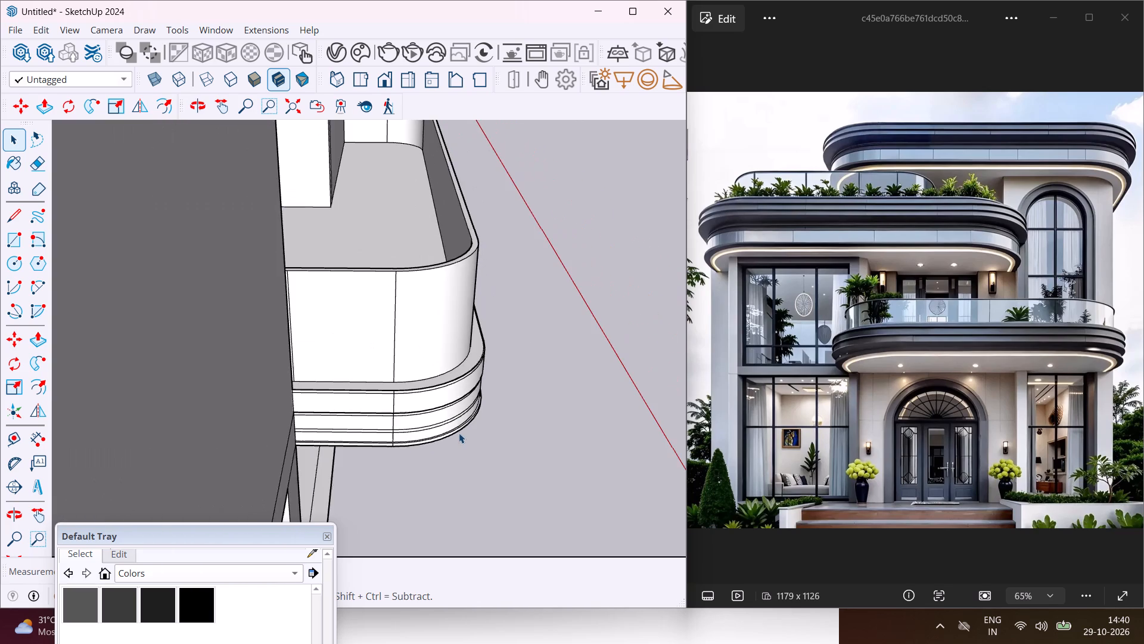
Draw two connected lines on the terrace slab's top, from the wall outline's outer corner across and forward to the inner border line.
scroll(459, 433, down, 5)
middle_drag(422, 432, 319, 429)
scroll(319, 429, down, 5)
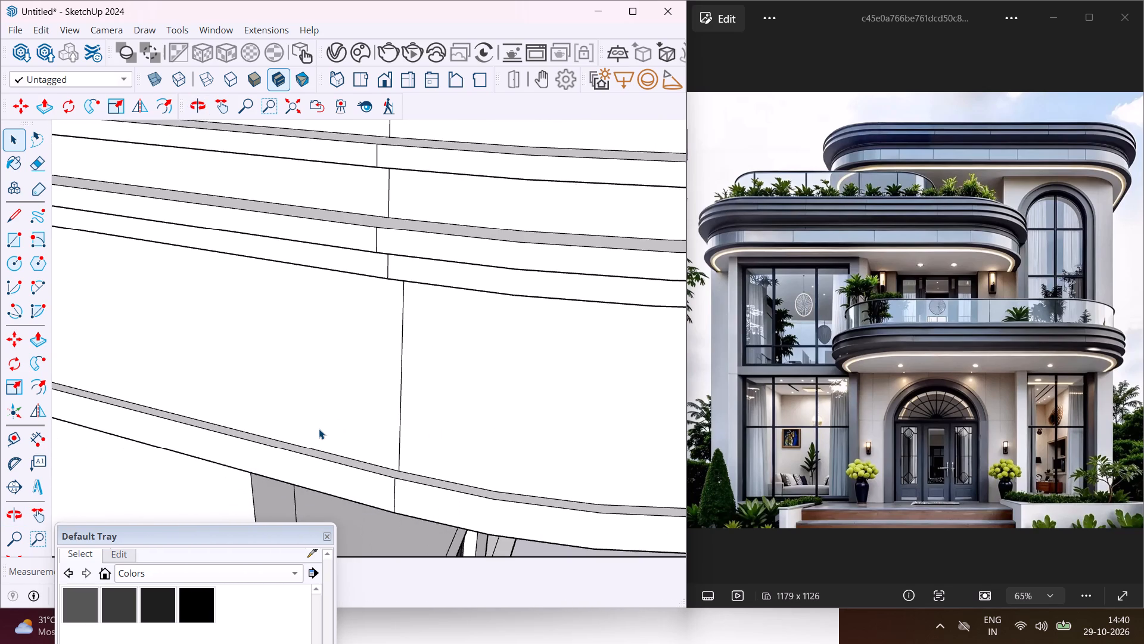
scroll(319, 429, down, 16)
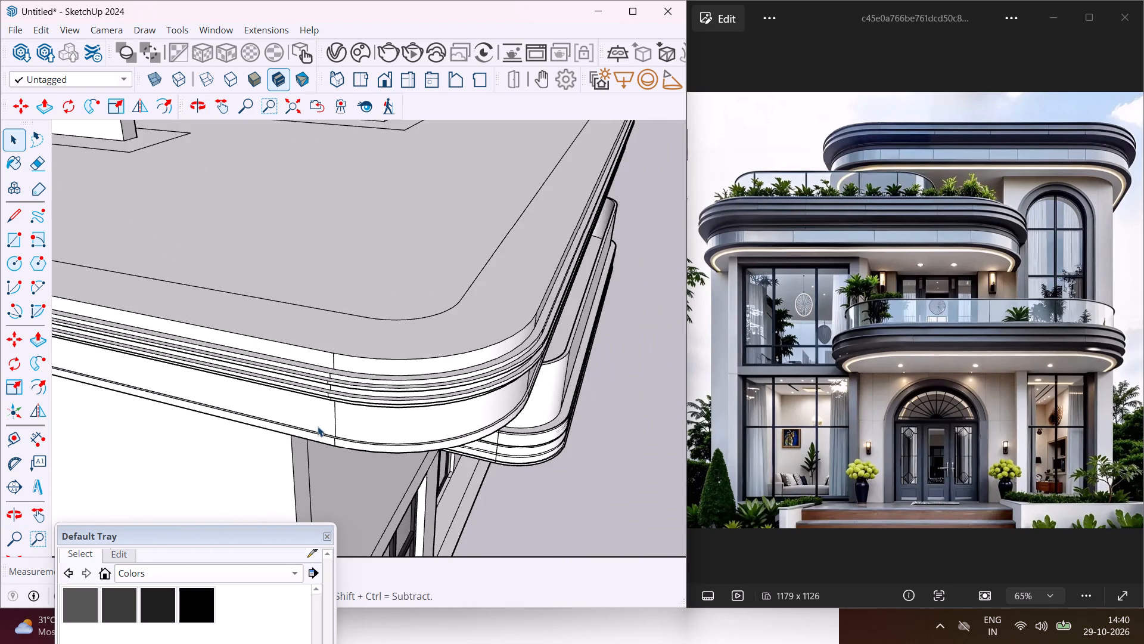
scroll(318, 426, down, 6)
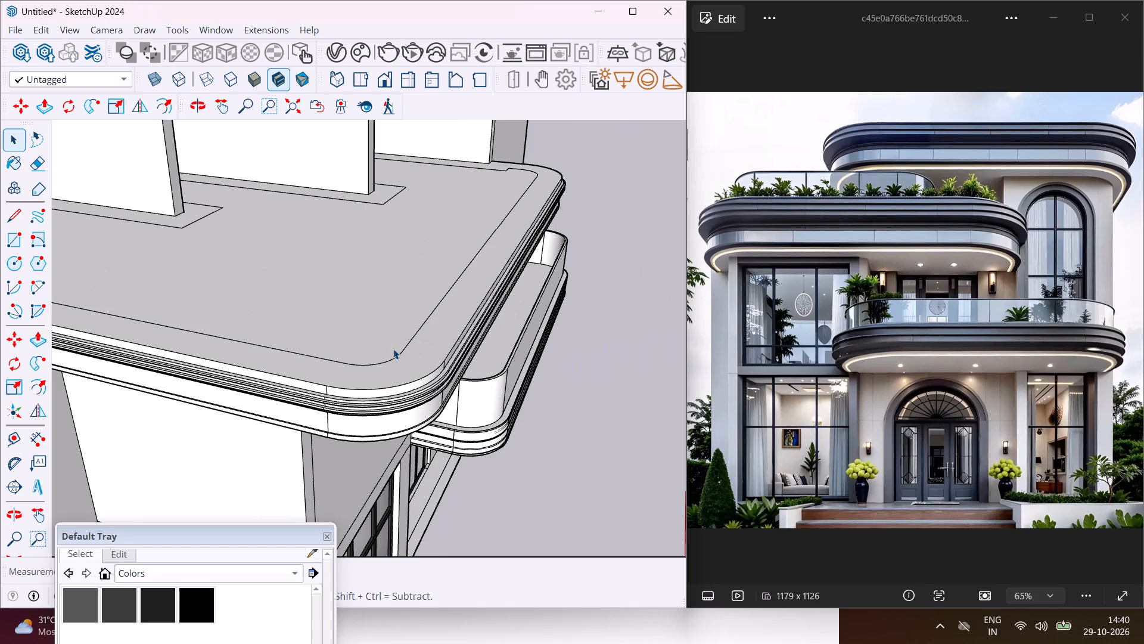
middle_drag(443, 307, 290, 321)
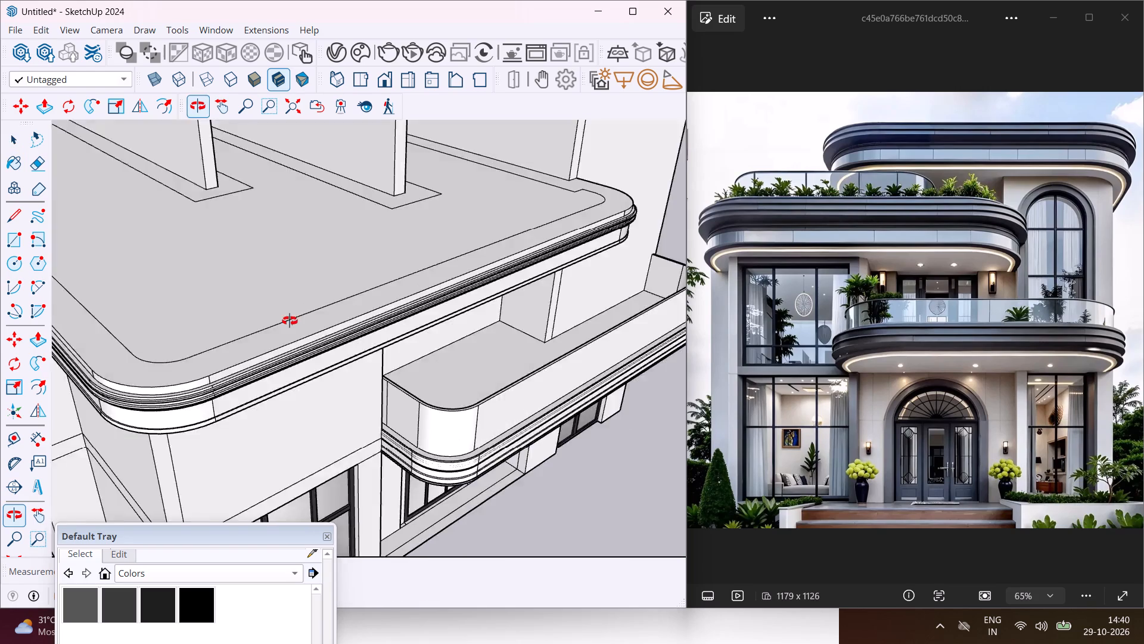
middle_drag(290, 321, 175, 316)
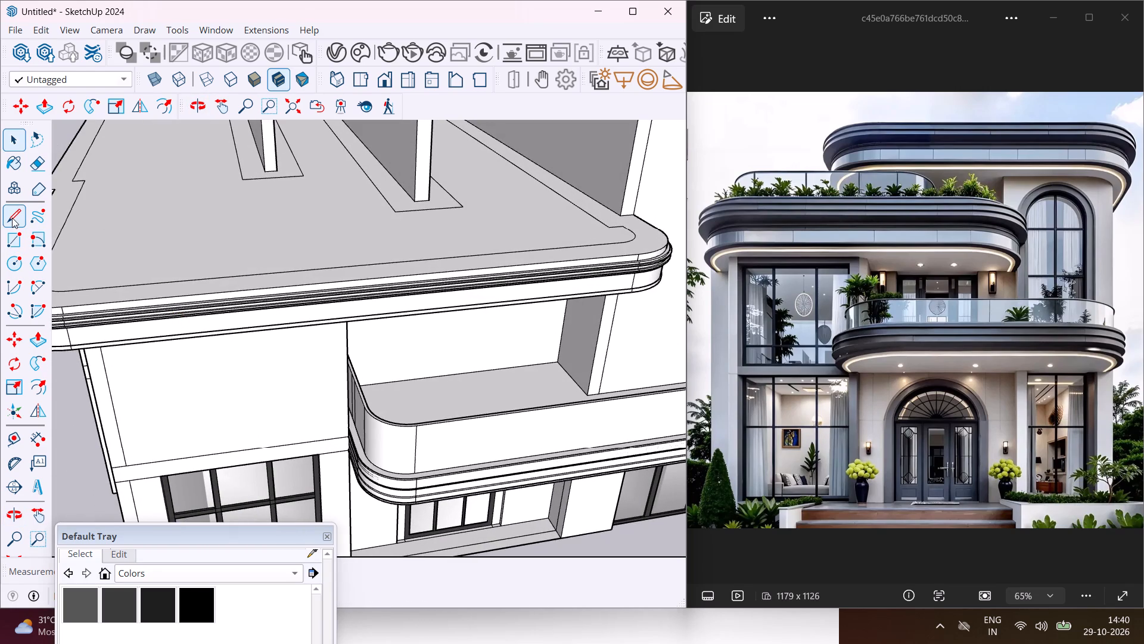
click(12, 218)
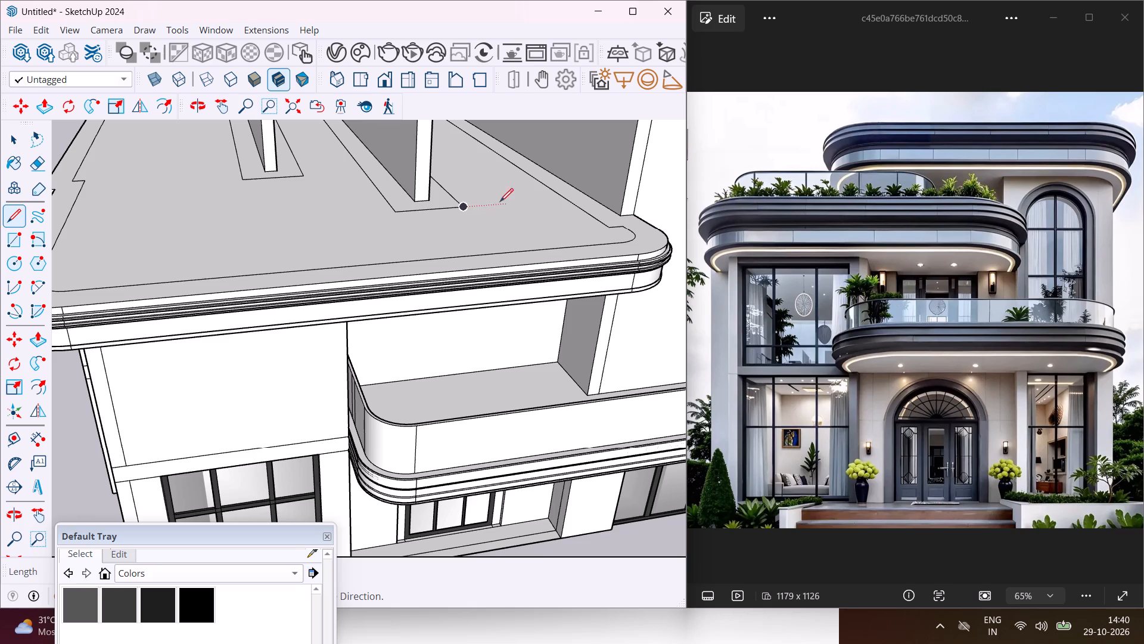
click(465, 208)
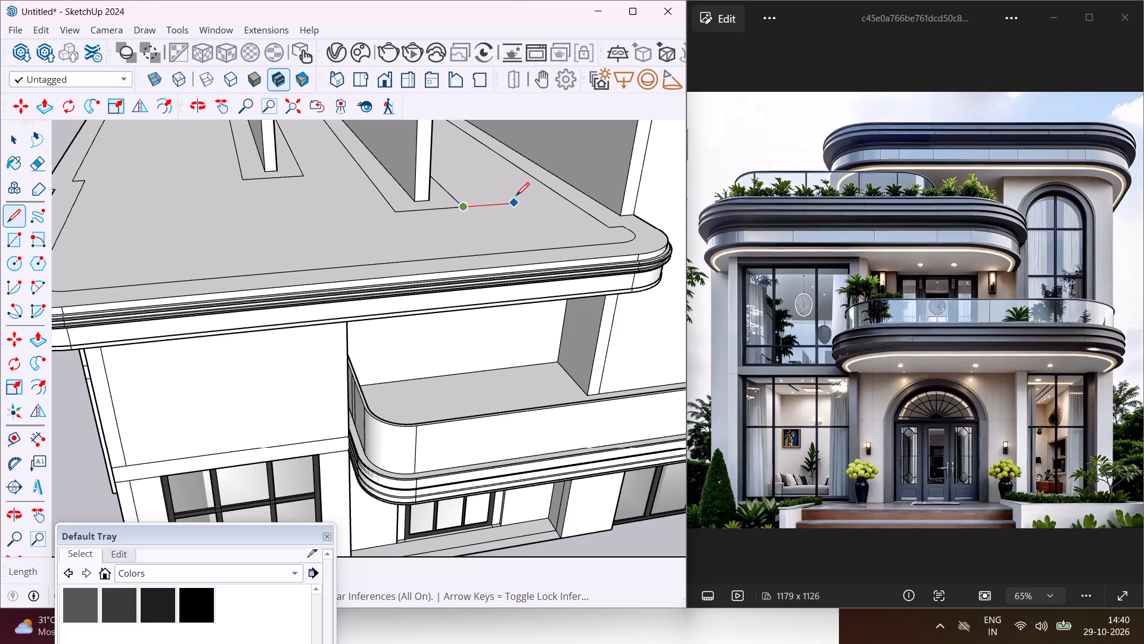
click(516, 196)
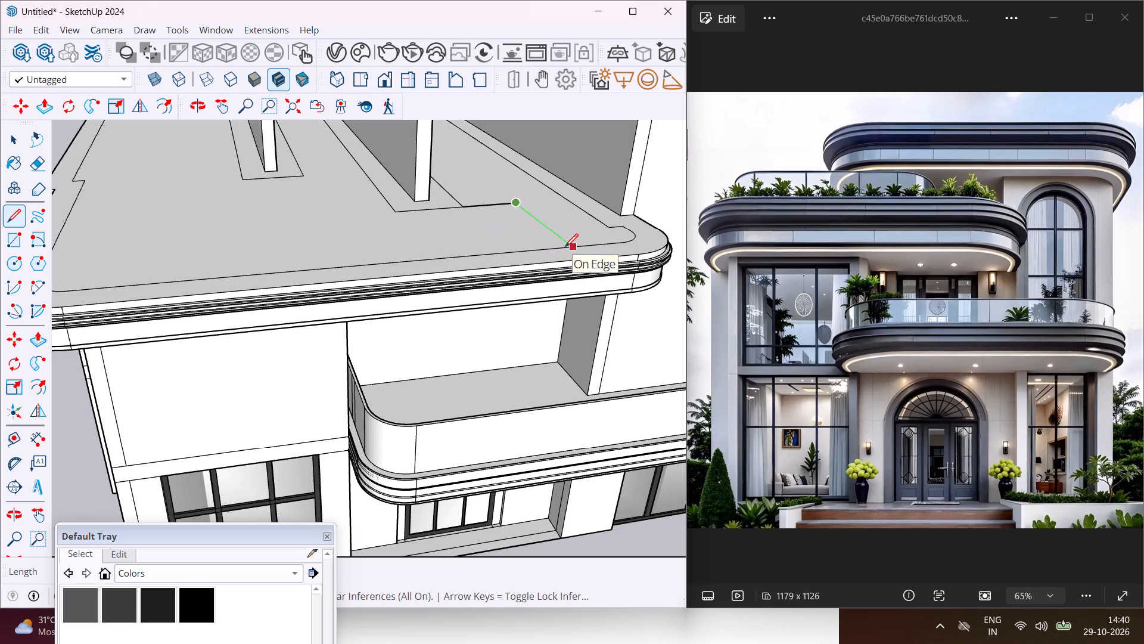
click(571, 249)
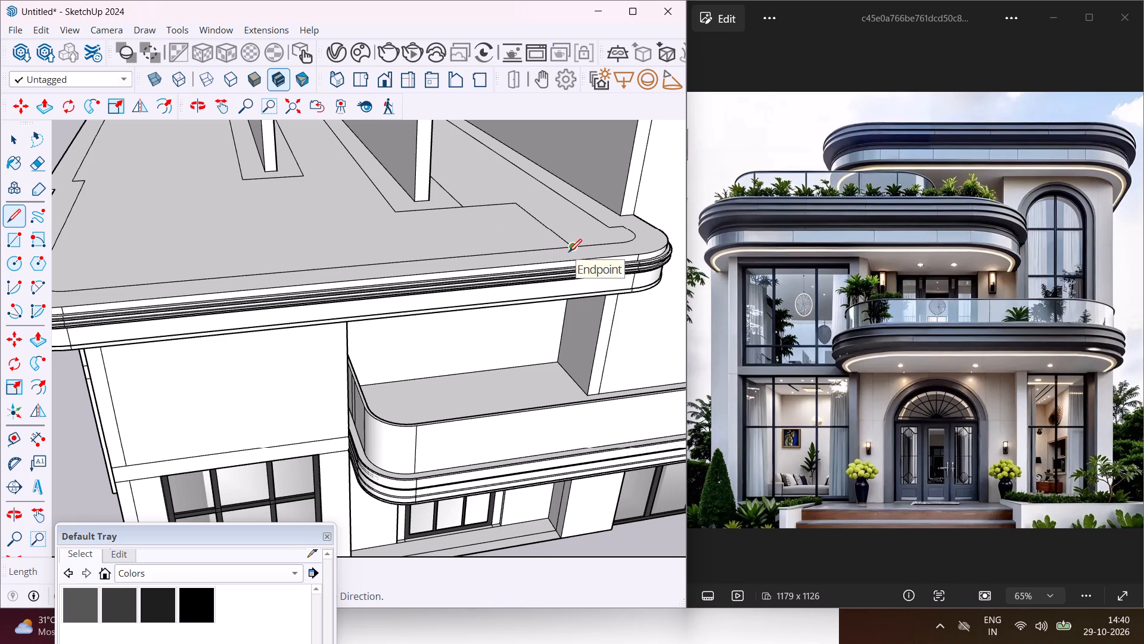
key(Escape)
key(space)
Continue the drawn line across the border band to the terrace slab's outer front edge.
scroll(568, 239, down, 4)
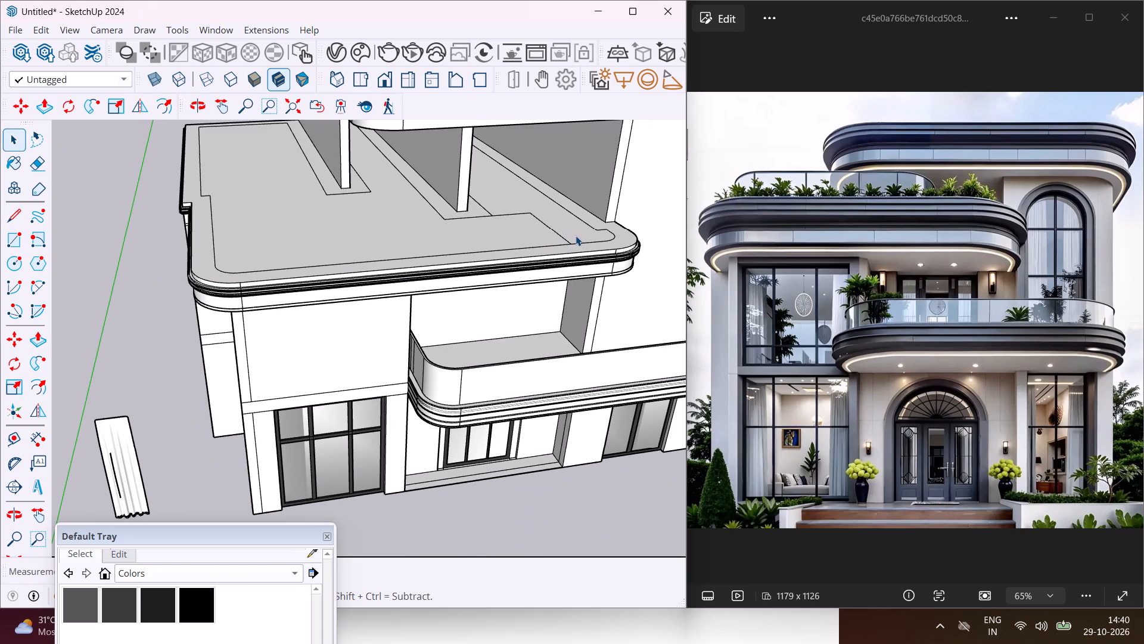
key(l)
scroll(573, 244, up, 2)
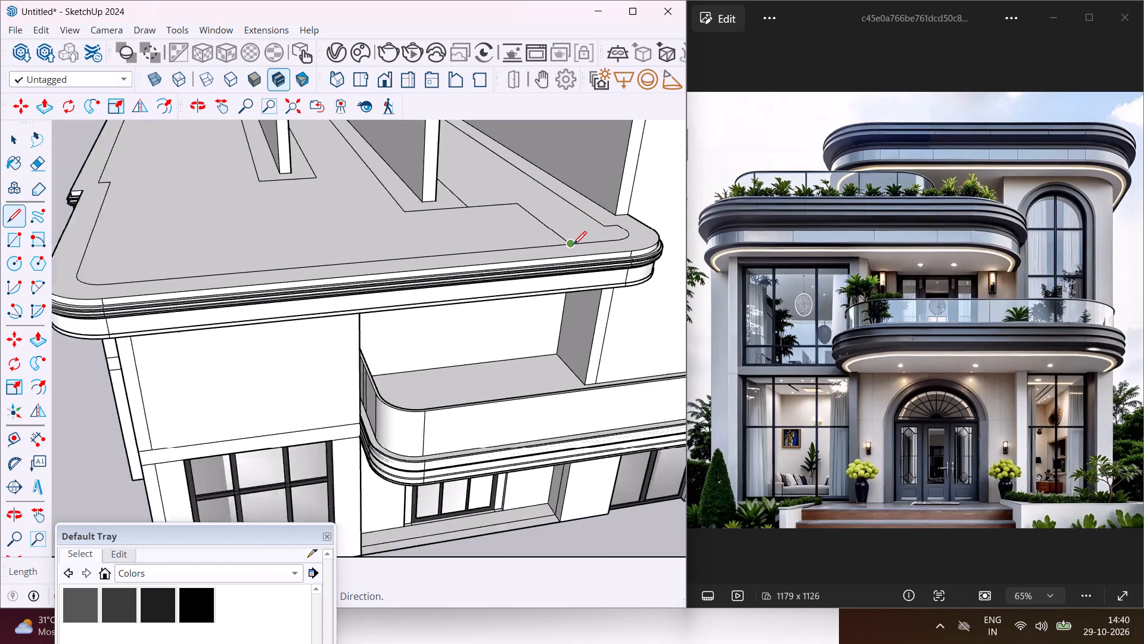
scroll(573, 244, up, 6)
click(568, 244)
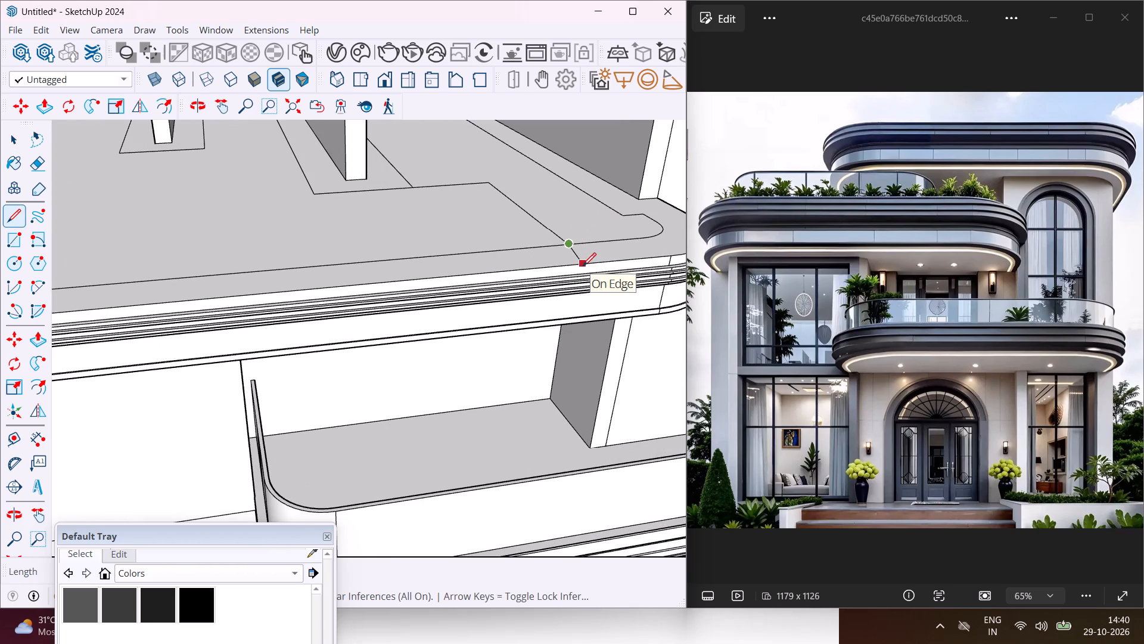
click(589, 265)
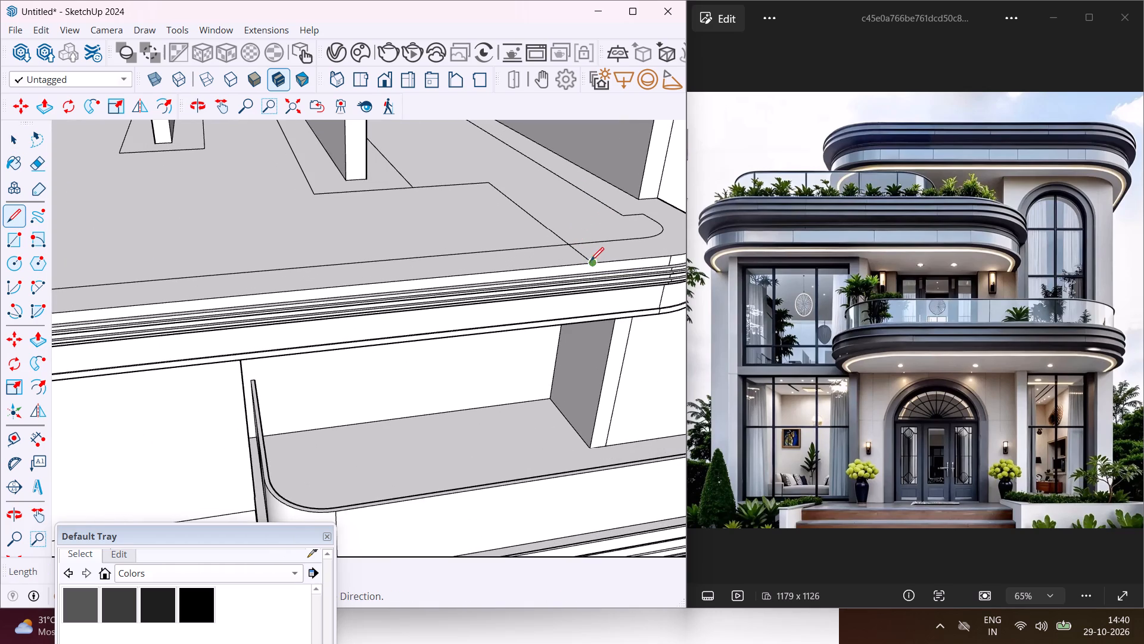
key(Escape)
key(space)
Offset the large terrace floor face slightly inward to form a narrow strip around its perimeter.
scroll(577, 233, down, 6)
middle_drag(287, 213, 340, 243)
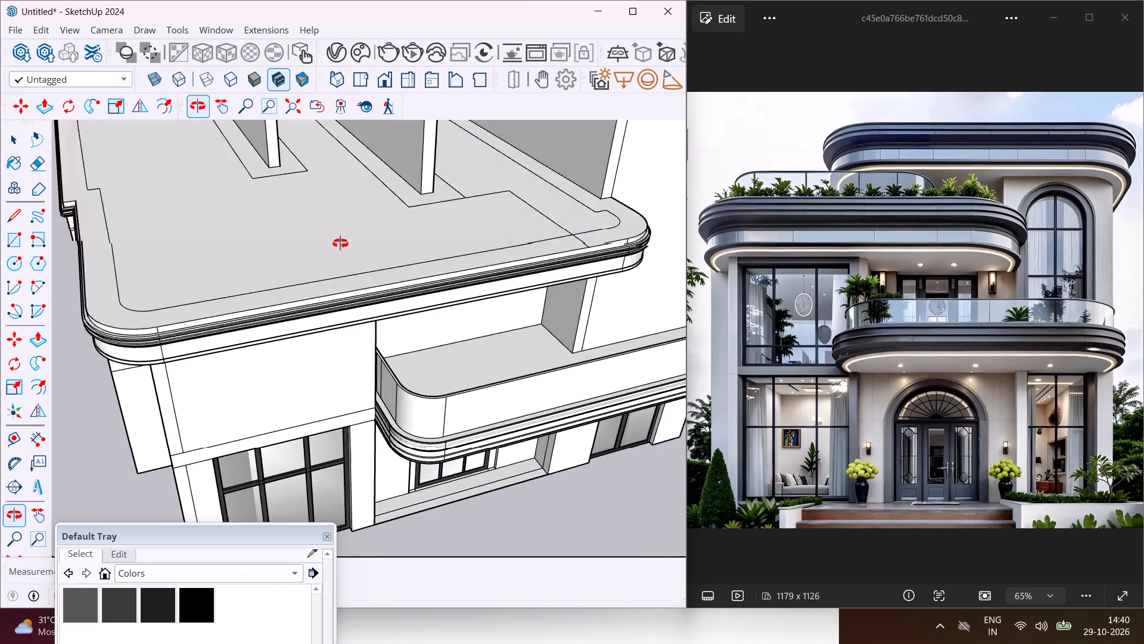
middle_drag(340, 243, 408, 265)
scroll(329, 273, down, 5)
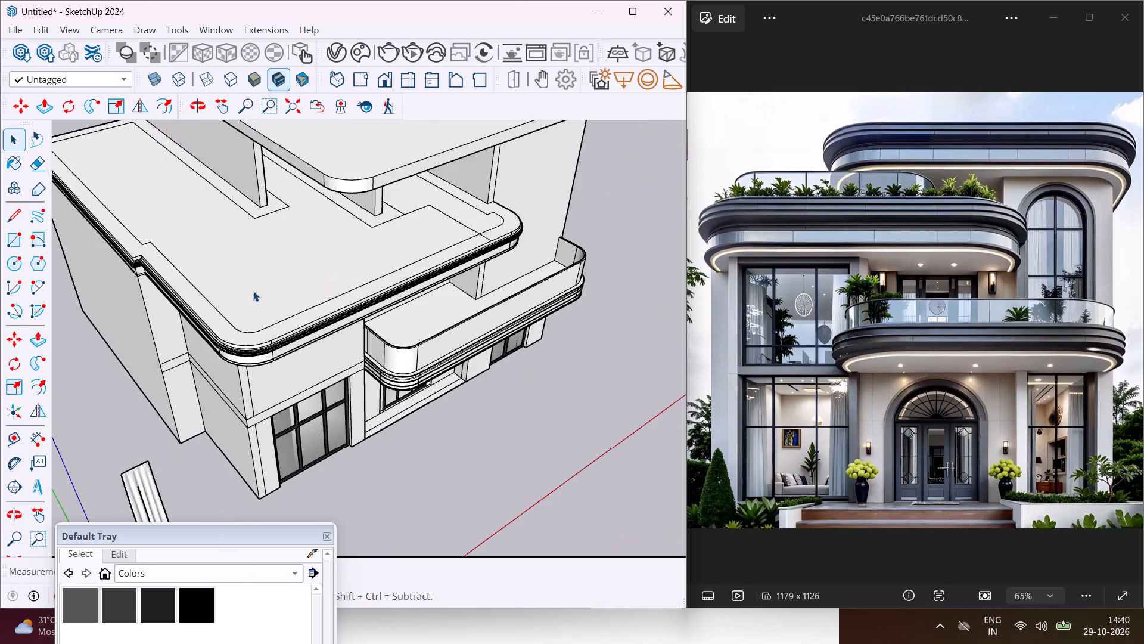
click(253, 291)
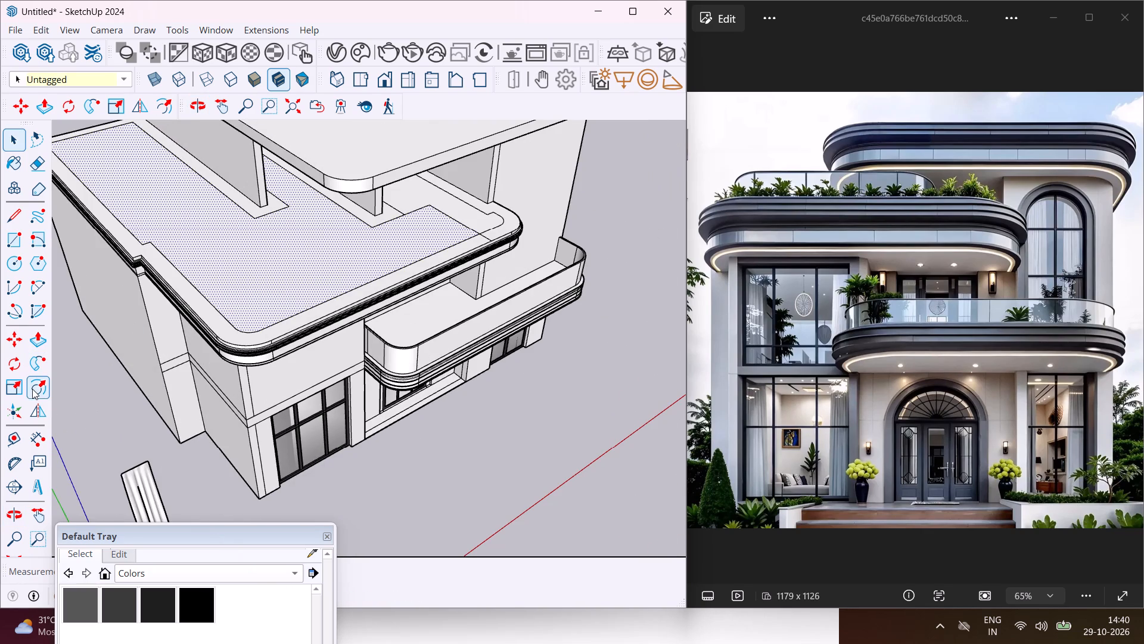
click(33, 389)
scroll(255, 321, up, 4)
click(255, 321)
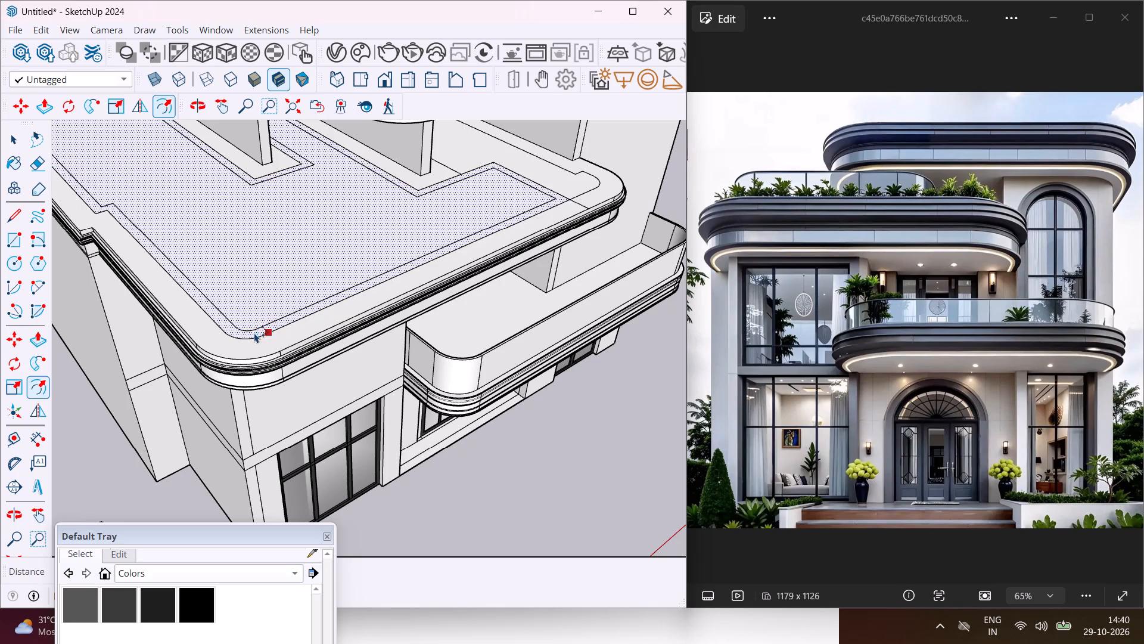
scroll(253, 335, up, 13)
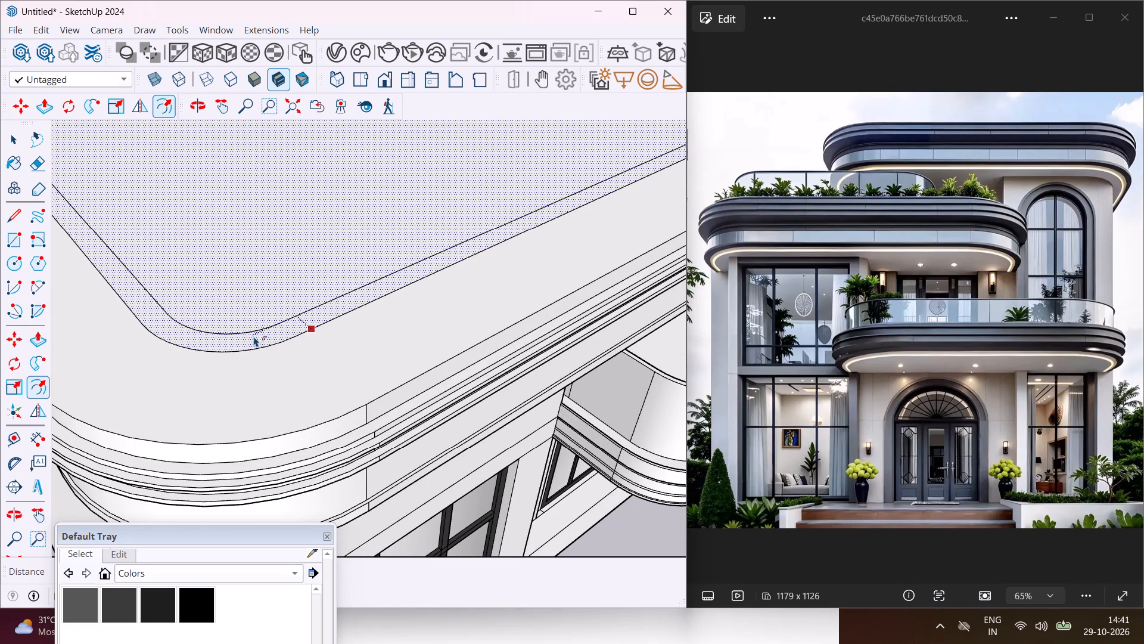
click(257, 339)
key(Escape)
key(space)
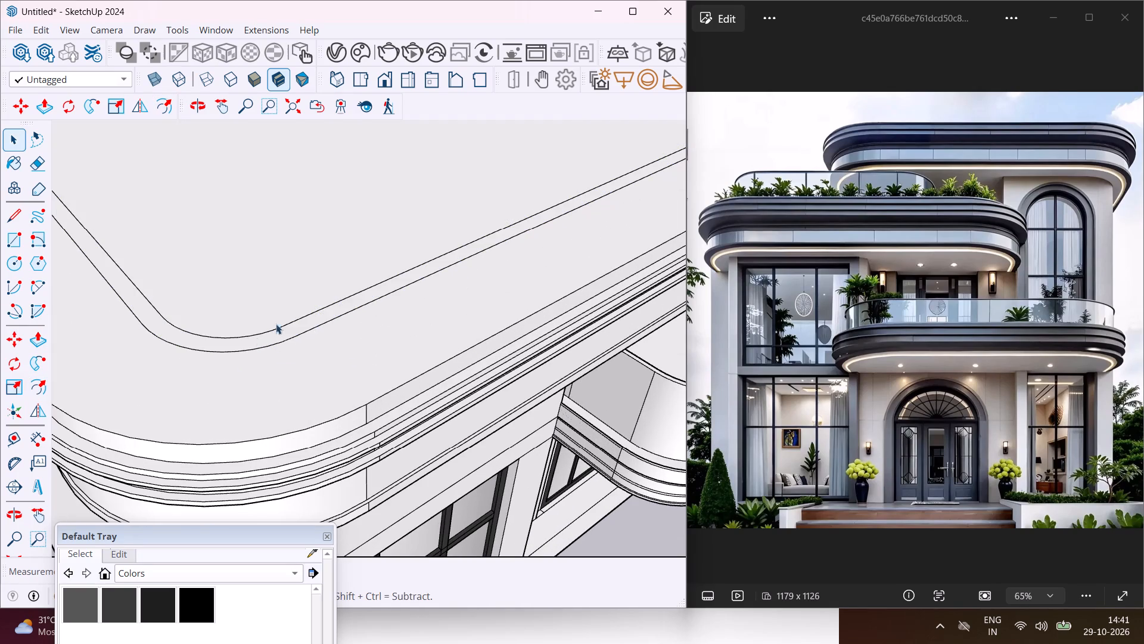
Draw a short line across the narrow perimeter strip beside the jog along the terrace's side edge.
scroll(281, 298, down, 6)
middle_drag(278, 293, 397, 329)
scroll(403, 321, down, 7)
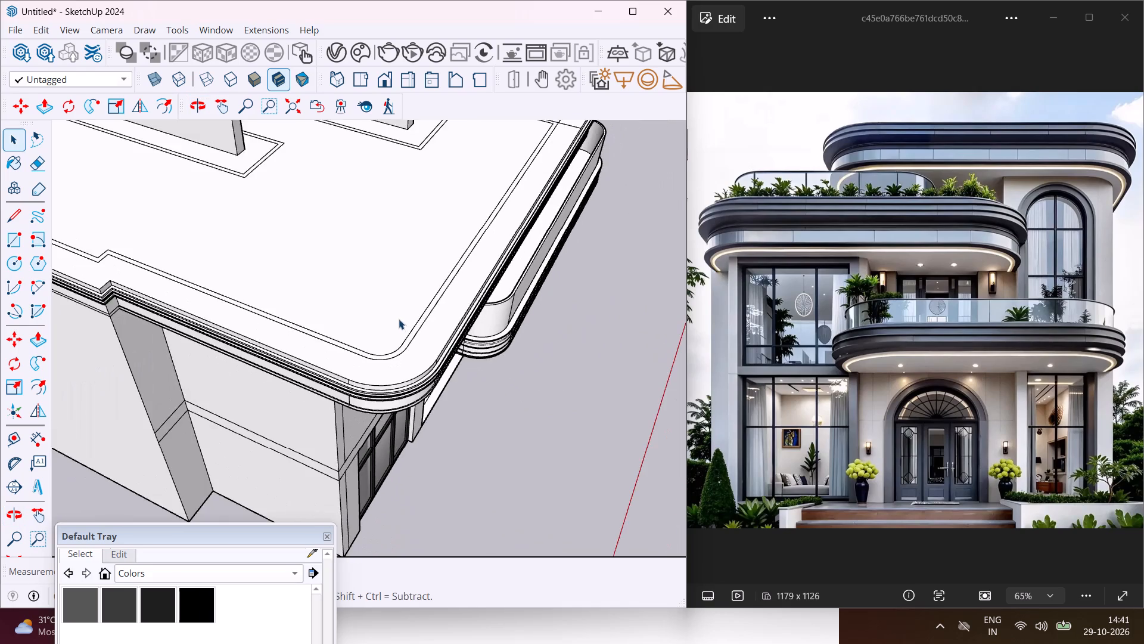
scroll(398, 318, down, 4)
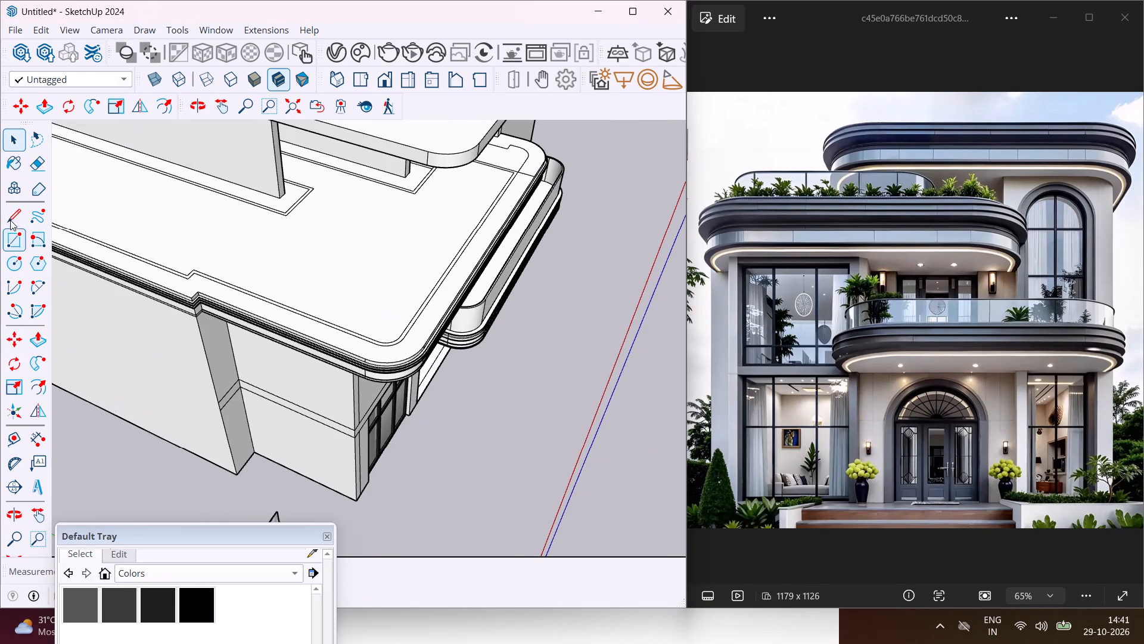
click(10, 220)
scroll(182, 277, up, 14)
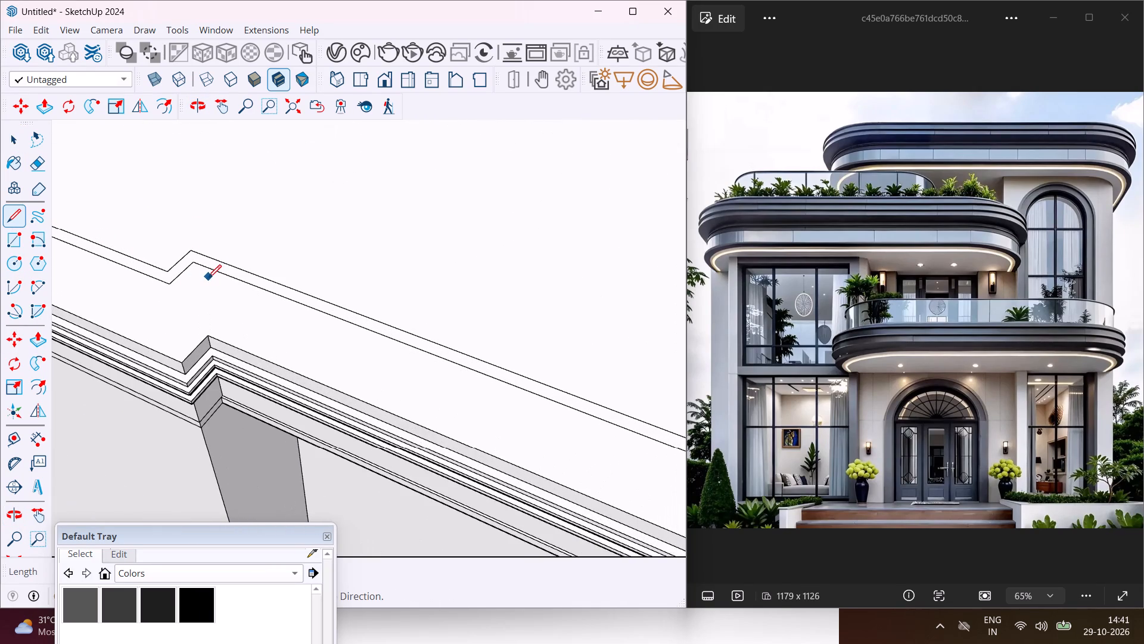
click(213, 272)
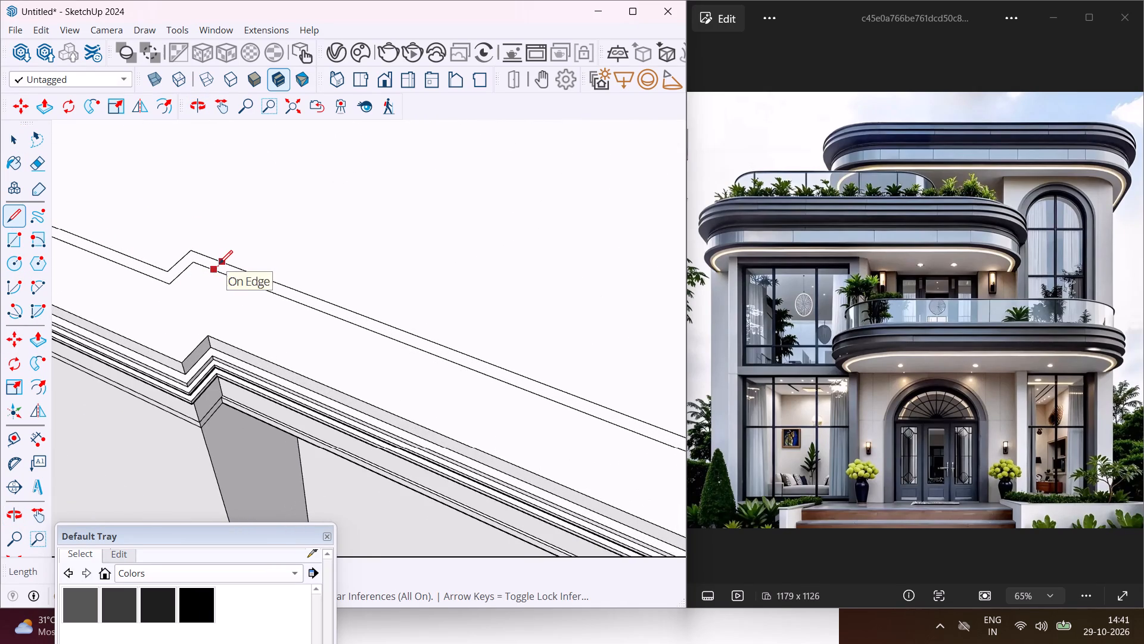
click(219, 264)
Draw a short line across the narrow strip on its segment running from the wall outline toward the terrace's front corner.
scroll(169, 314, down, 16)
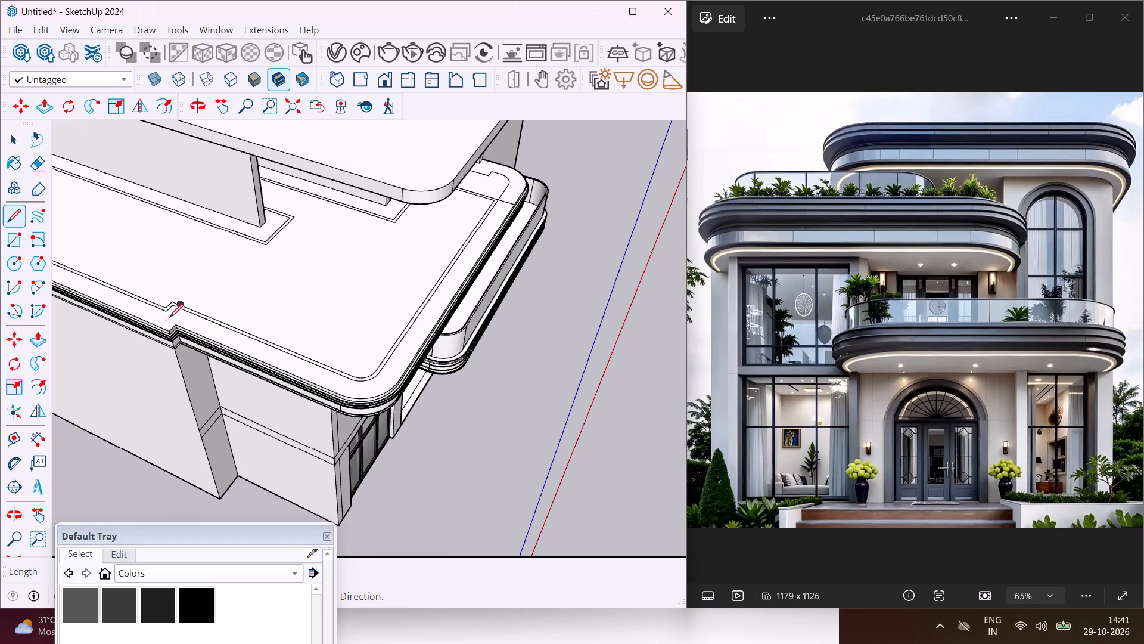
scroll(486, 193, up, 7)
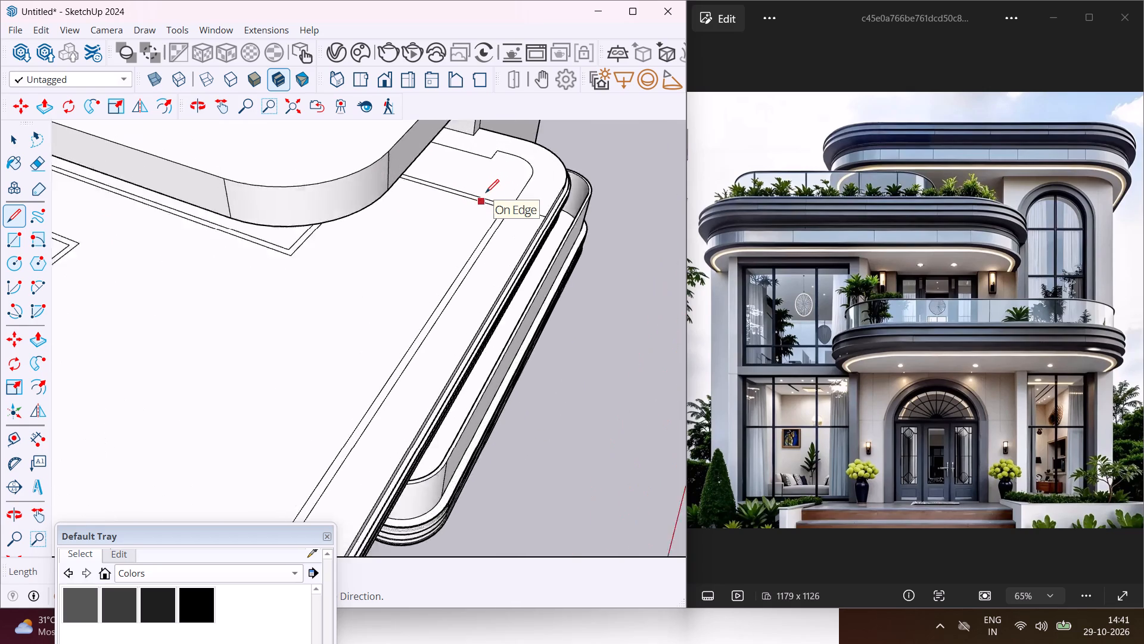
scroll(486, 193, up, 11)
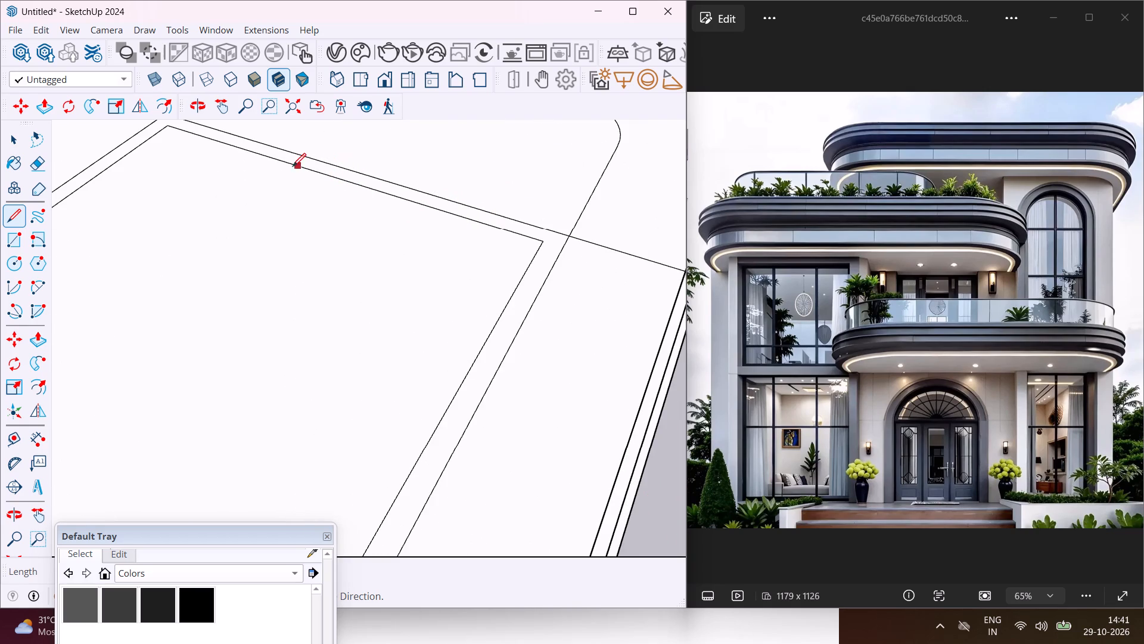
click(253, 151)
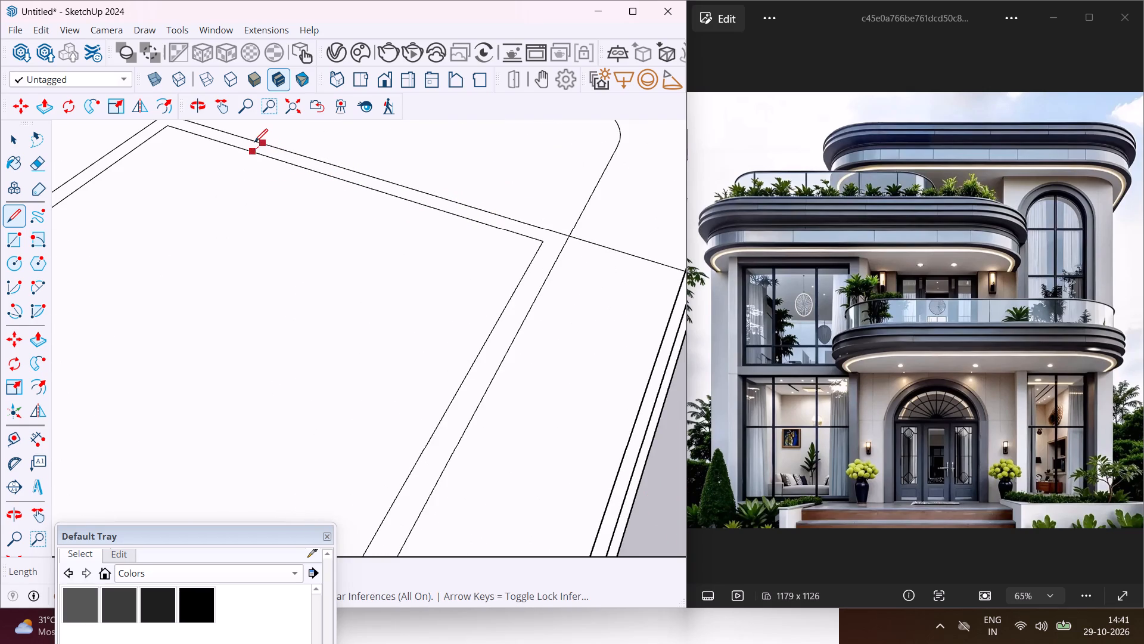
click(254, 142)
key(Escape)
key(space)
Round the strip's sharp inner corner near the terrace front with a two-point arc between its two inner edges.
scroll(340, 245, down, 6)
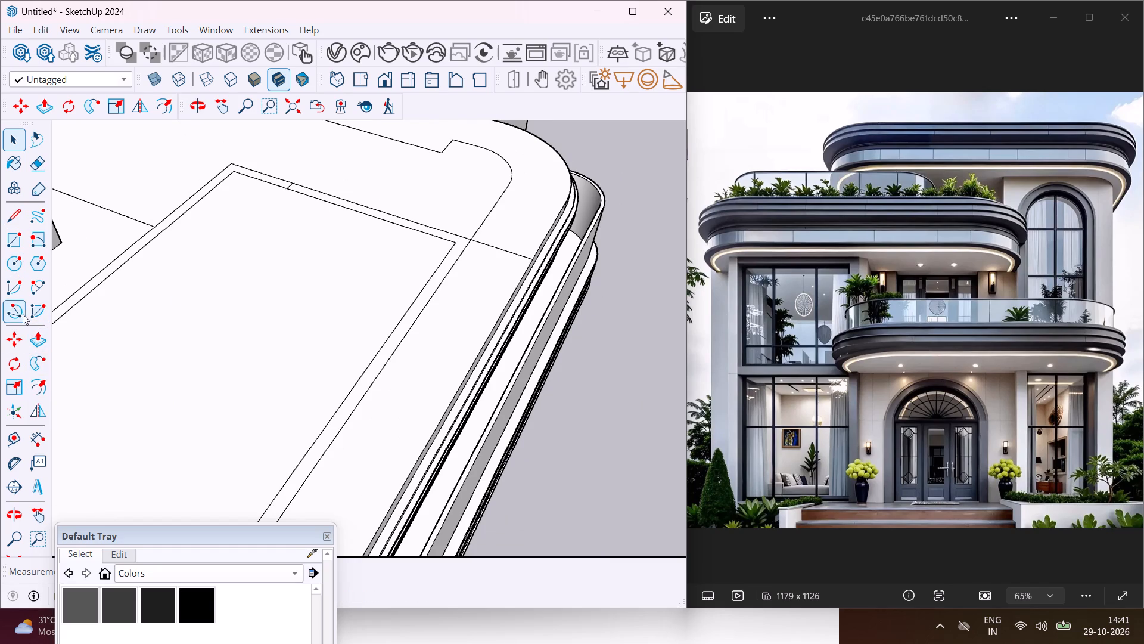
click(32, 281)
scroll(418, 240, up, 4)
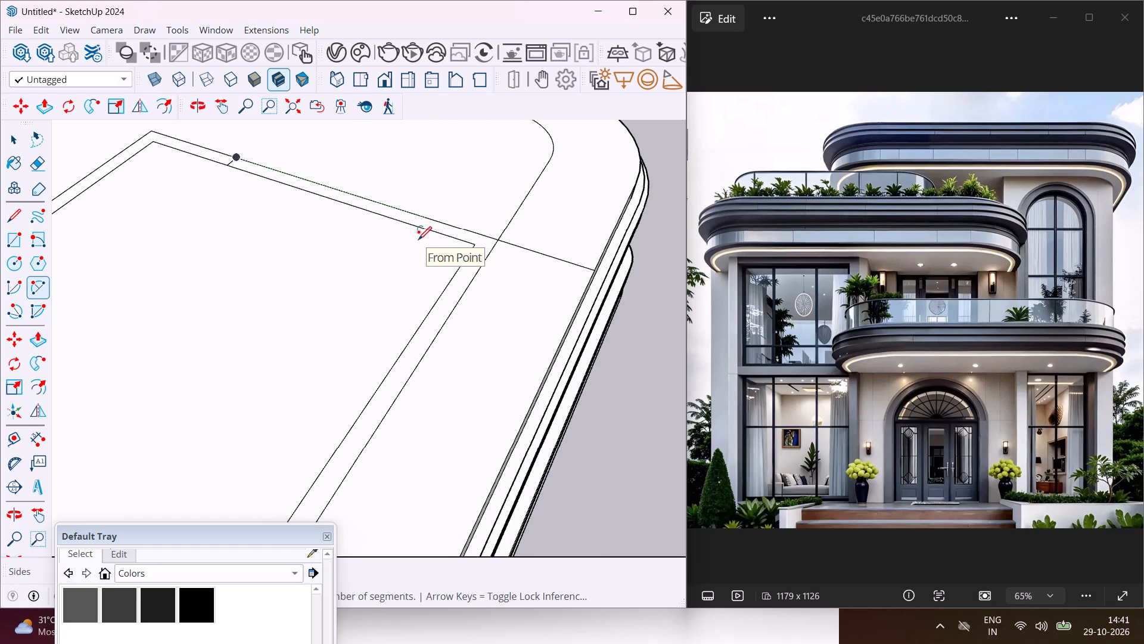
scroll(419, 233, up, 3)
click(408, 221)
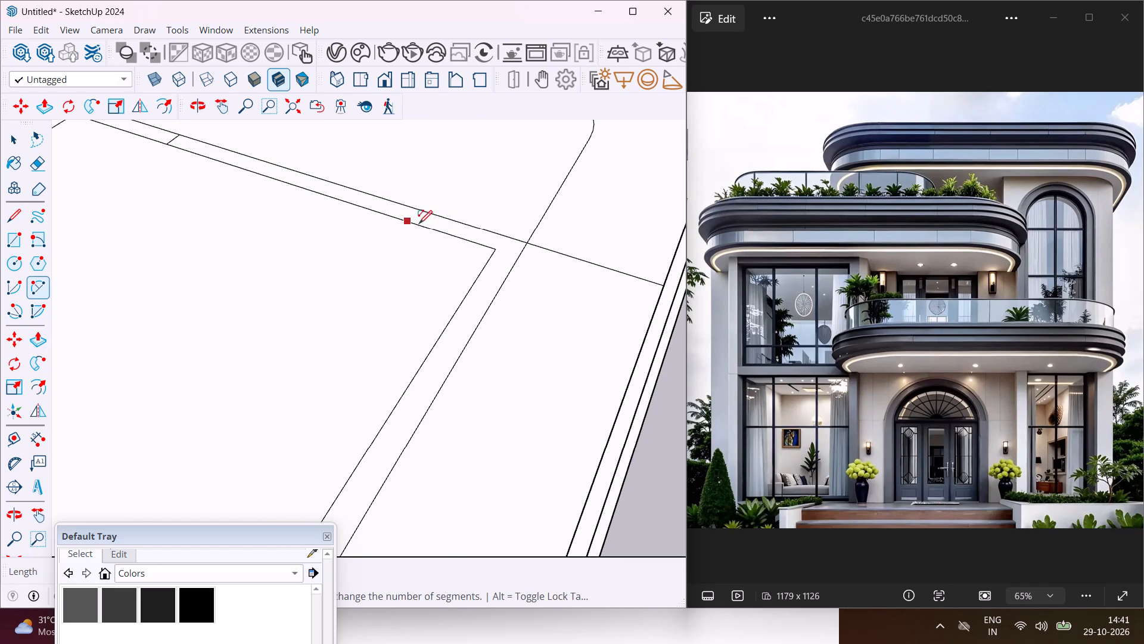
click(454, 311)
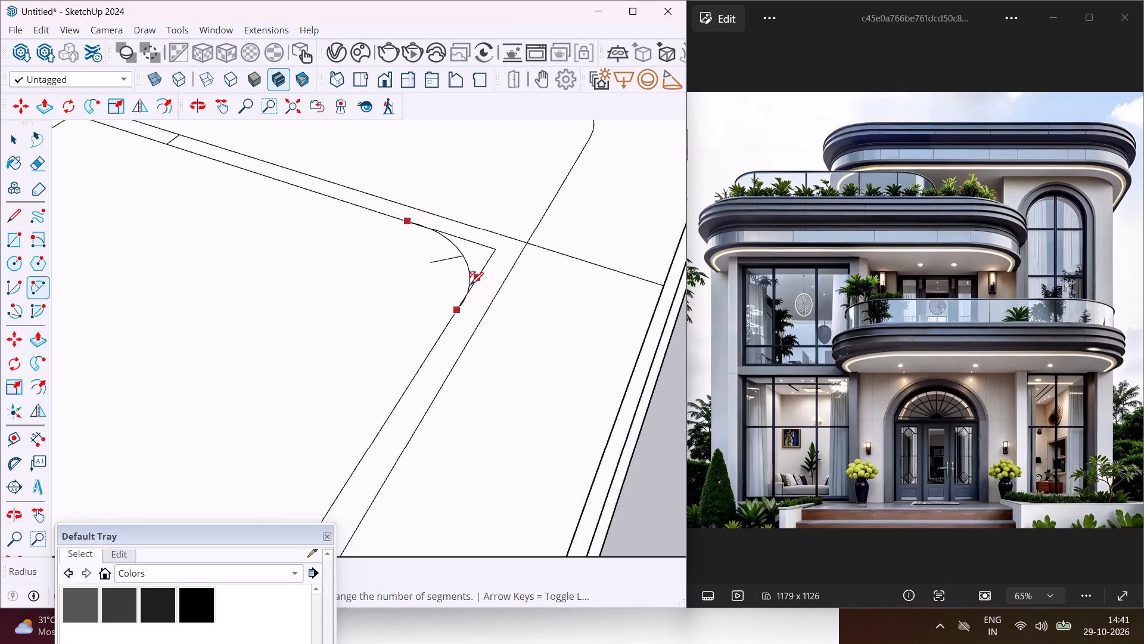
scroll(464, 289, up, 5)
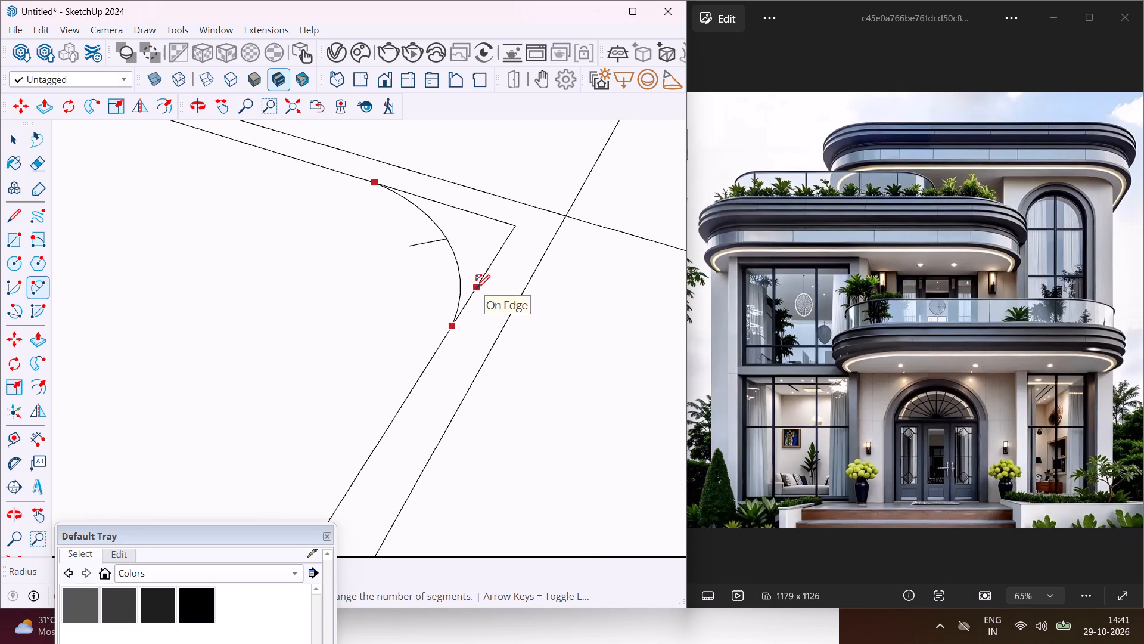
click(479, 283)
key(Escape)
key(space)
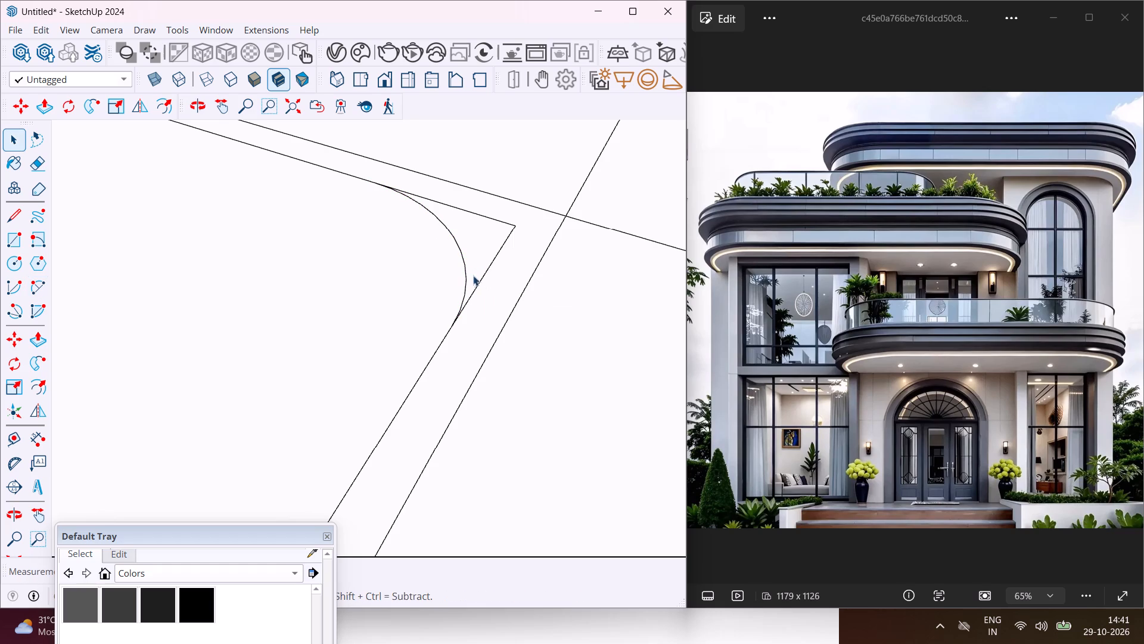
Offset the rounded inner corner arc outward so it meets the outer edges of the perimeter strip.
click(463, 265)
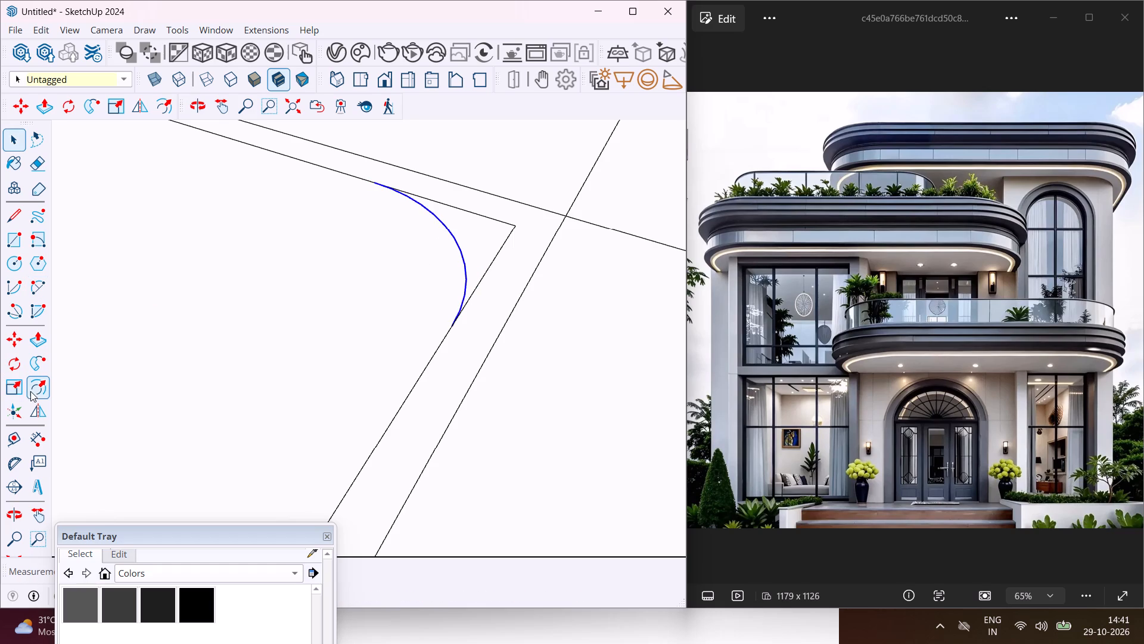
click(32, 391)
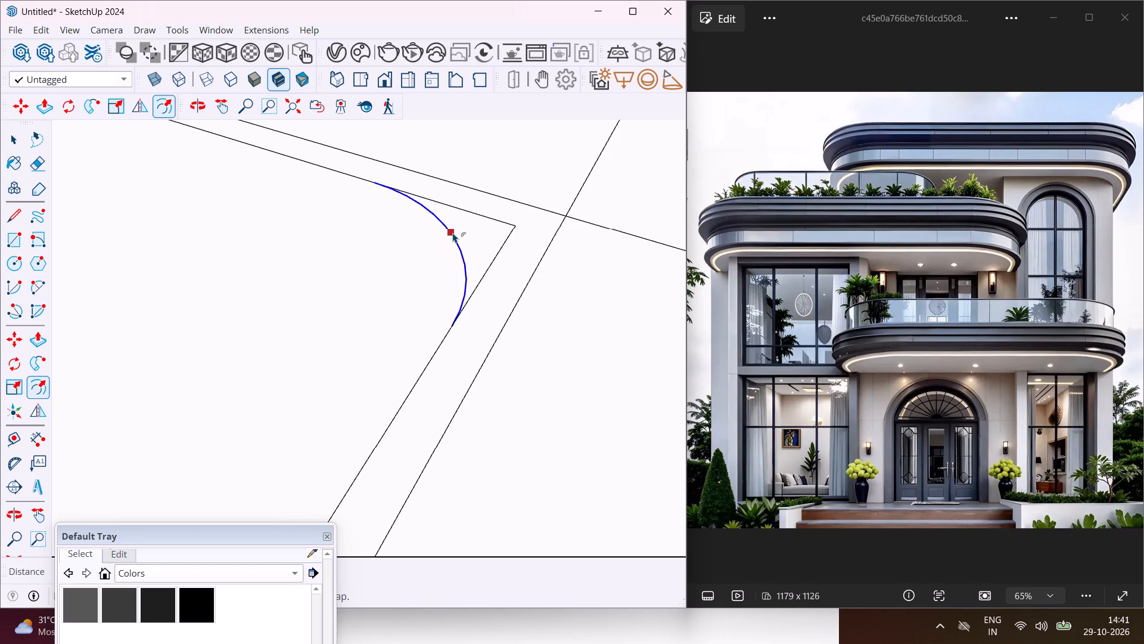
click(453, 233)
scroll(477, 218, up, 3)
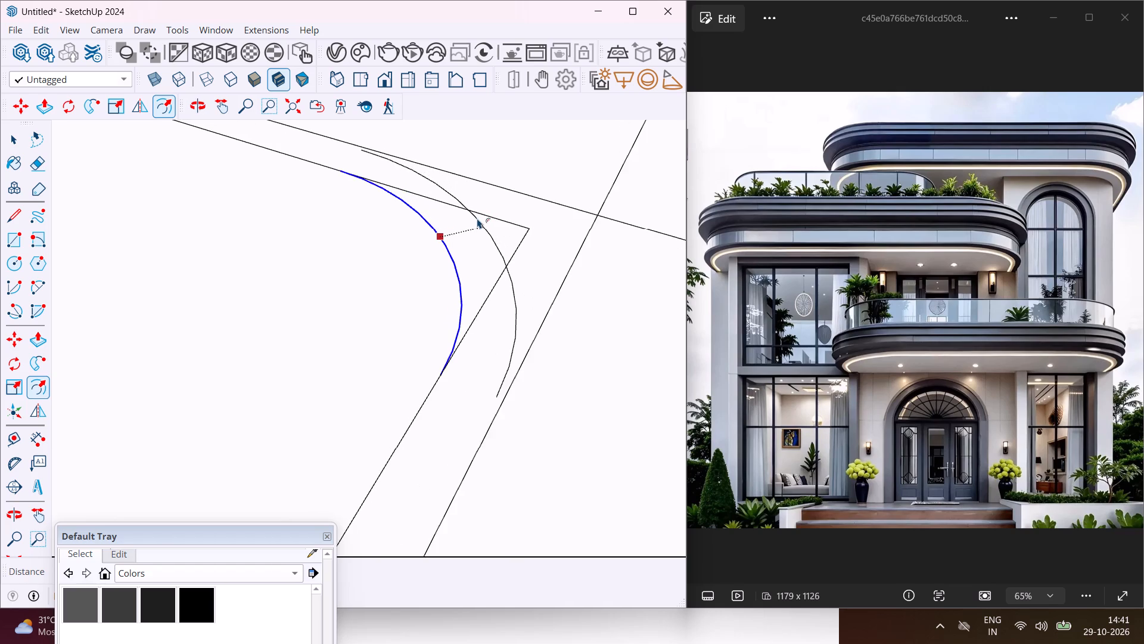
scroll(477, 218, up, 3)
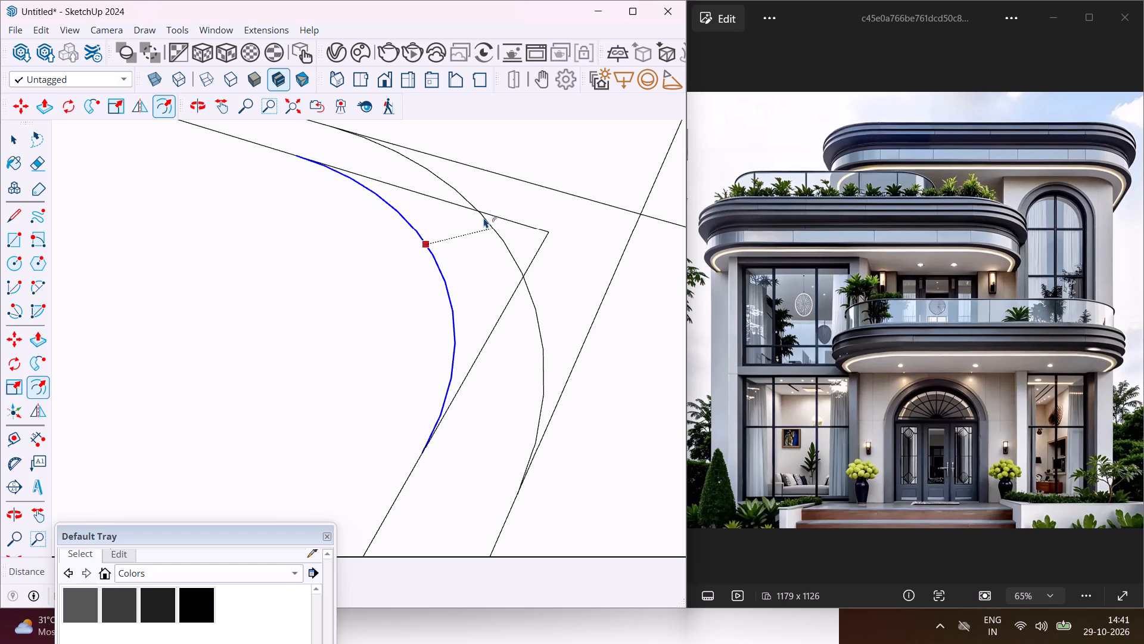
click(484, 218)
key(Escape)
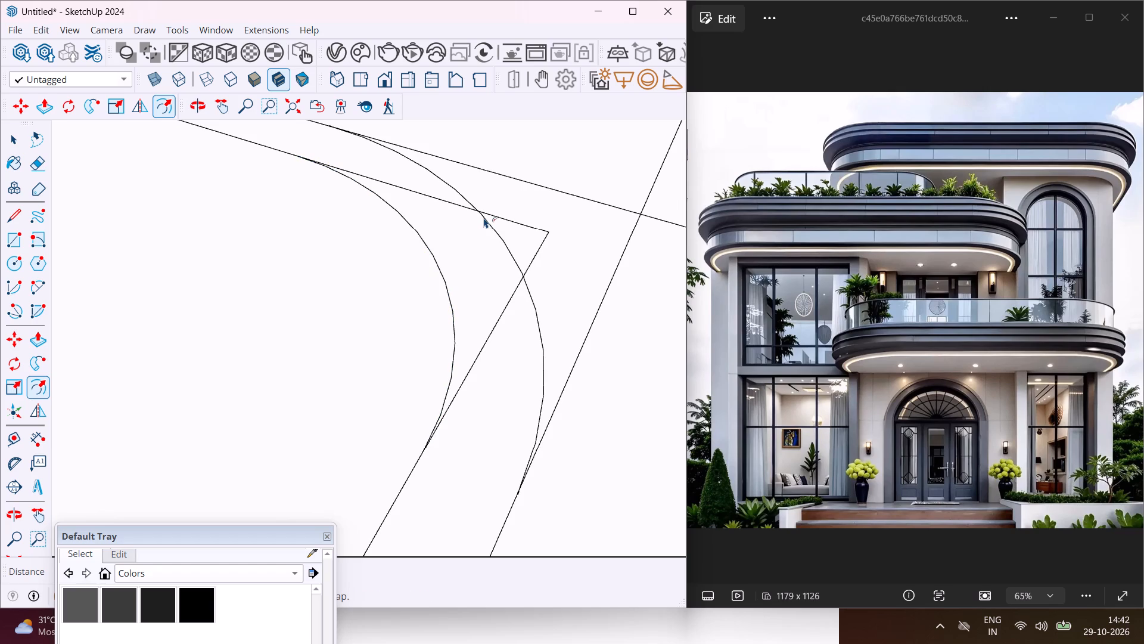
Erase the leftover straight edges and sharp corner pieces around the two arcs, leaving one continuous rounded strip.
key(space)
click(479, 236)
click(445, 197)
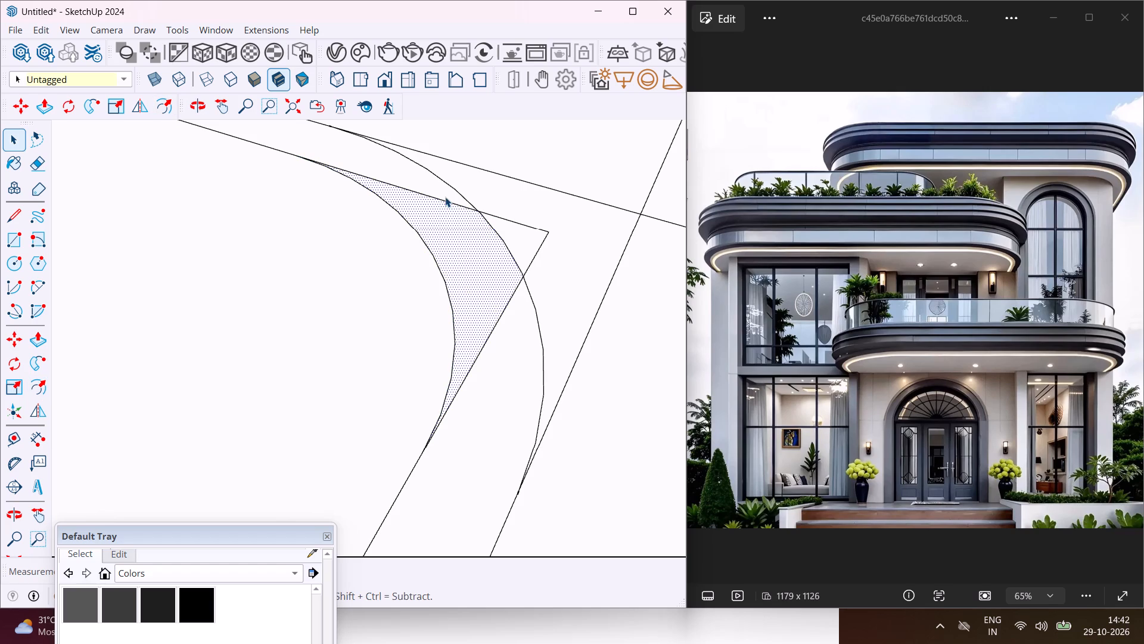
click(506, 358)
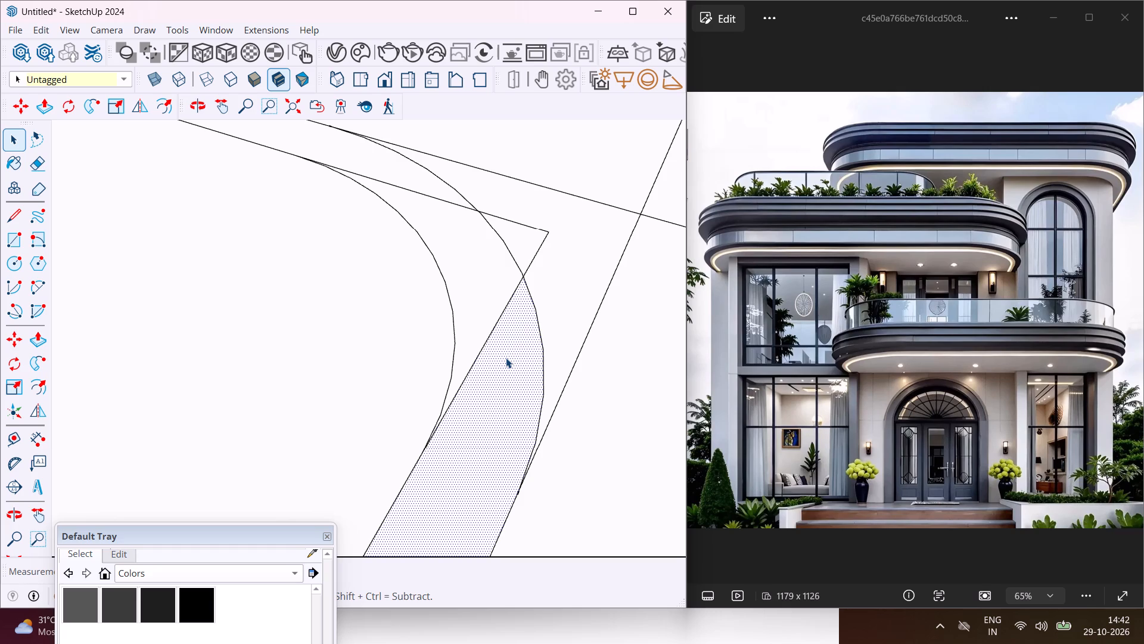
key(e)
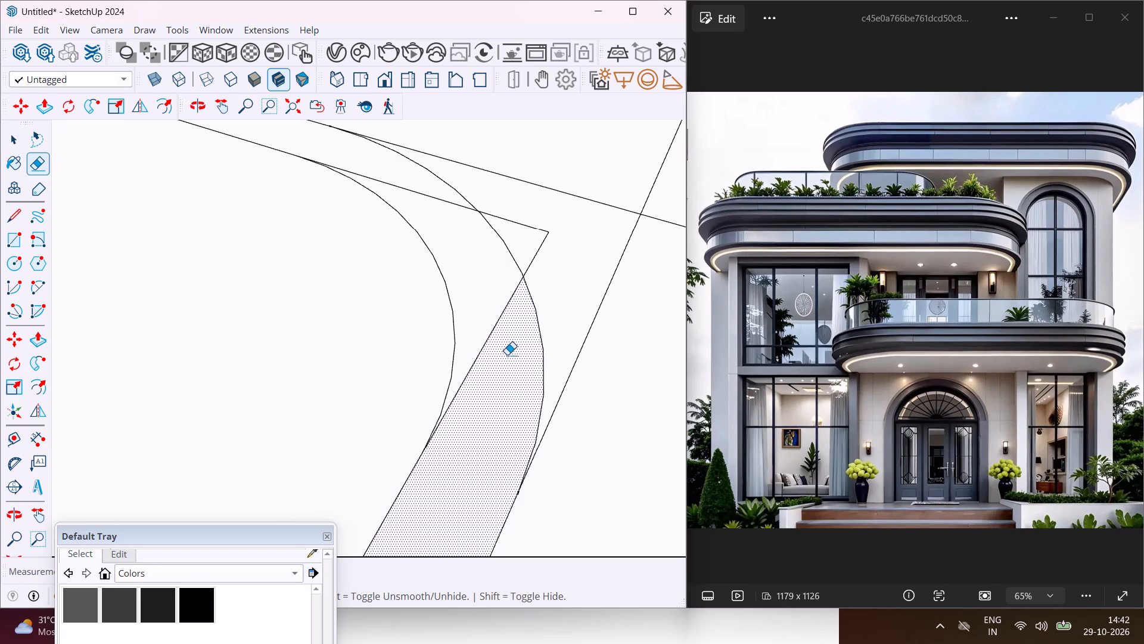
click(506, 306)
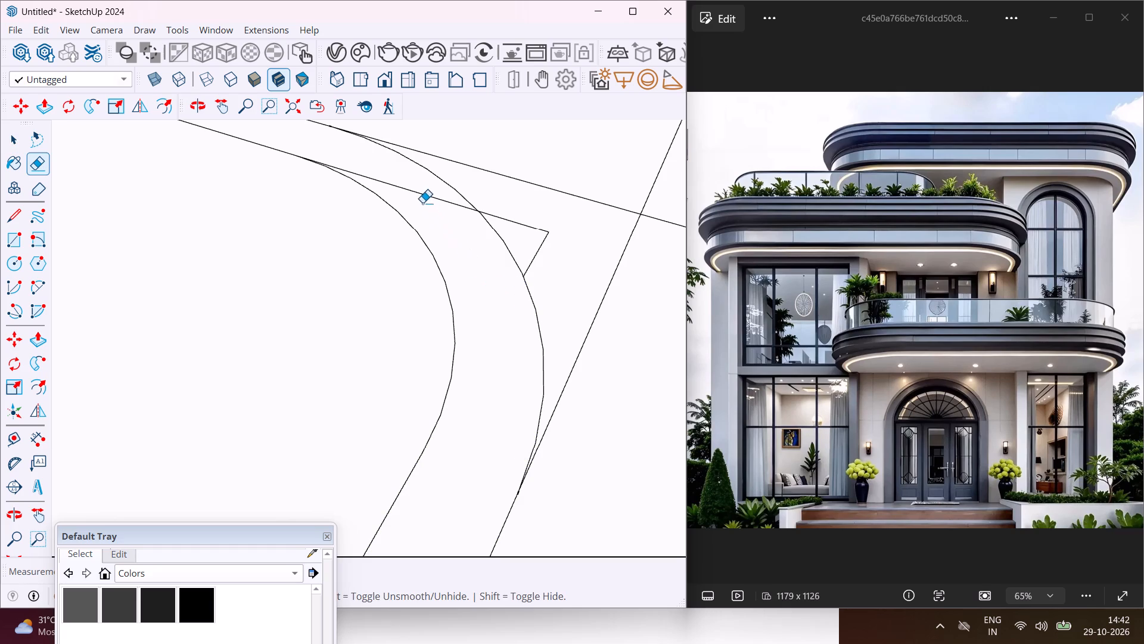
click(421, 196)
drag(529, 219, 550, 259)
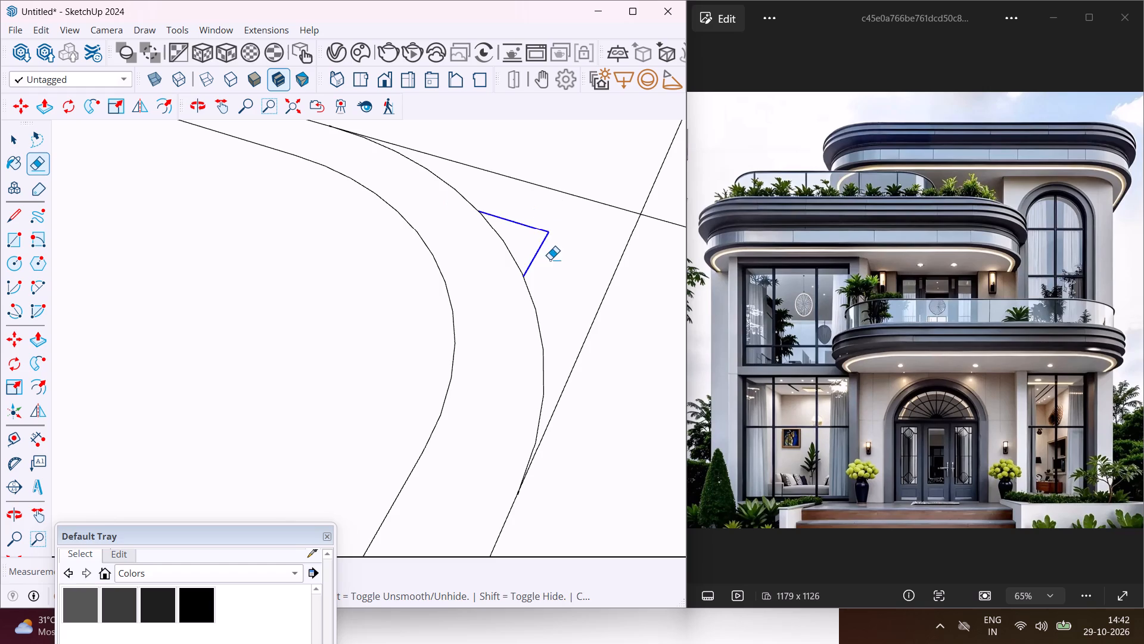
drag(557, 179, 612, 306)
scroll(549, 231, down, 7)
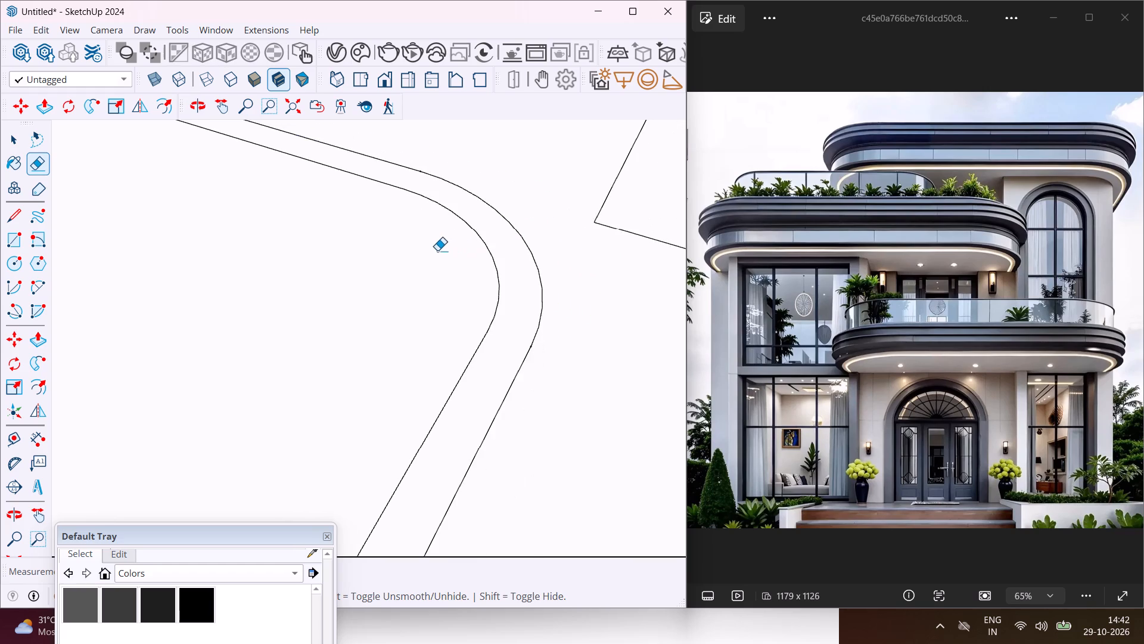
scroll(436, 250, down, 7)
key(Escape)
Push/Pull the rounded perimeter strip up 3' to form the terrace parapet.
key(space)
click(460, 312)
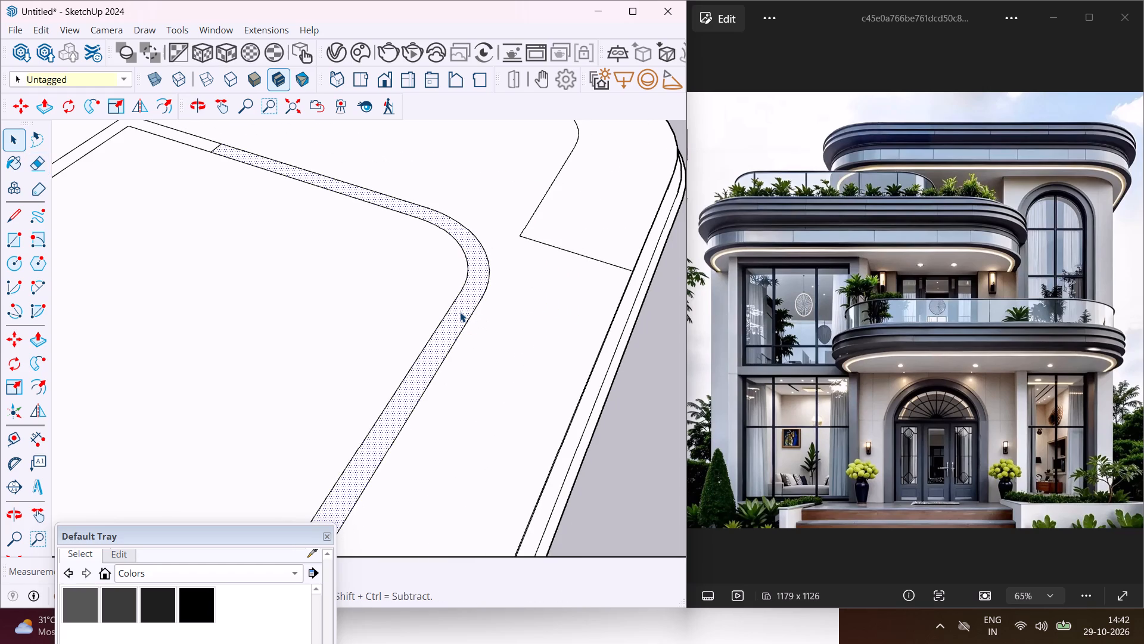
key(p)
click(460, 312)
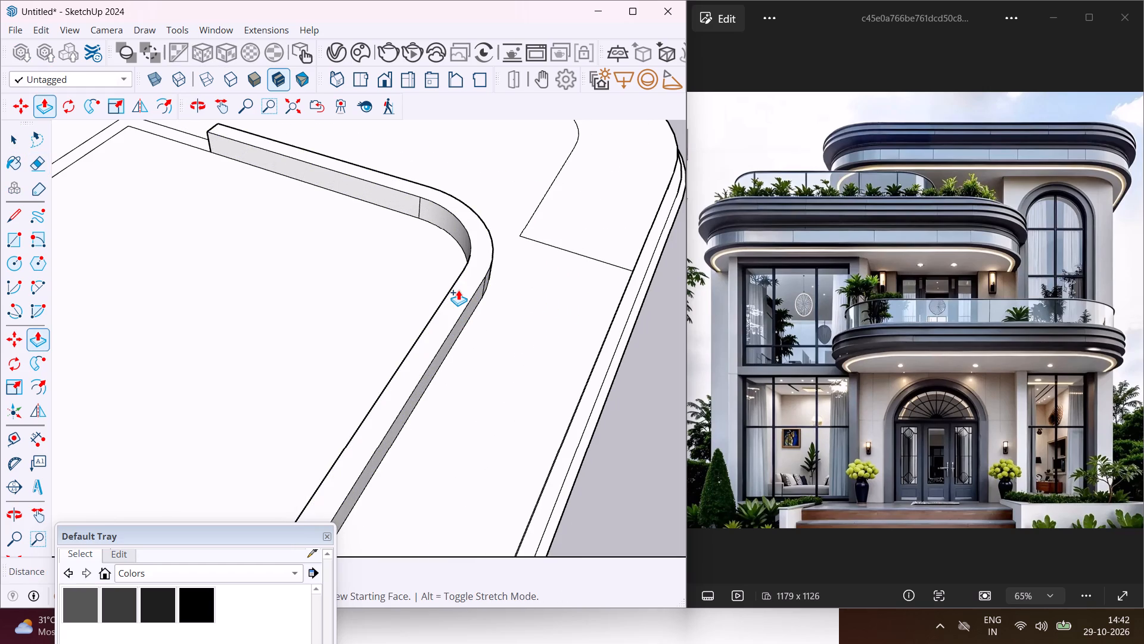
text(3')
key(Return)
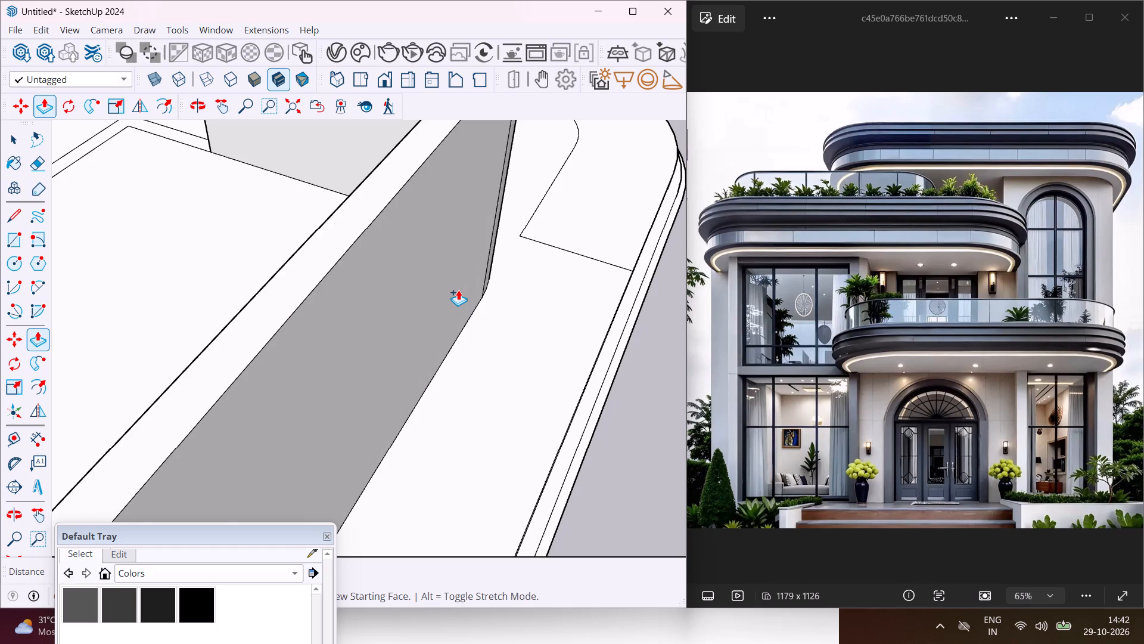
scroll(458, 290, down, 6)
key(Escape)
key(space)
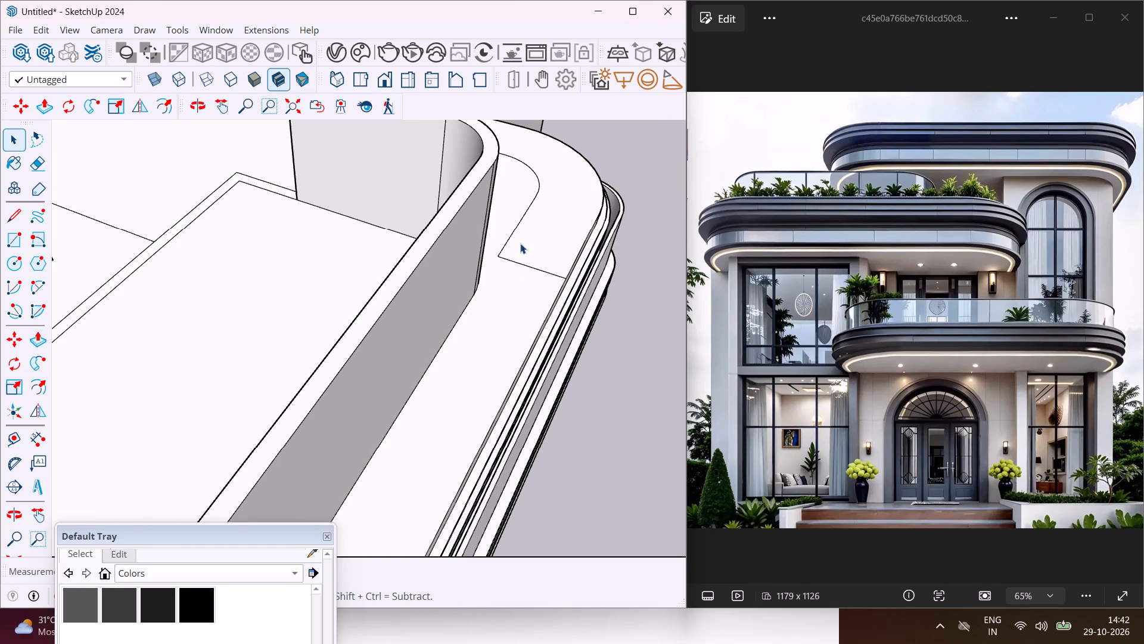
Erase the leftover outline edges on the slab outside the parapet's rounded corner.
key(e)
drag(521, 207, 522, 279)
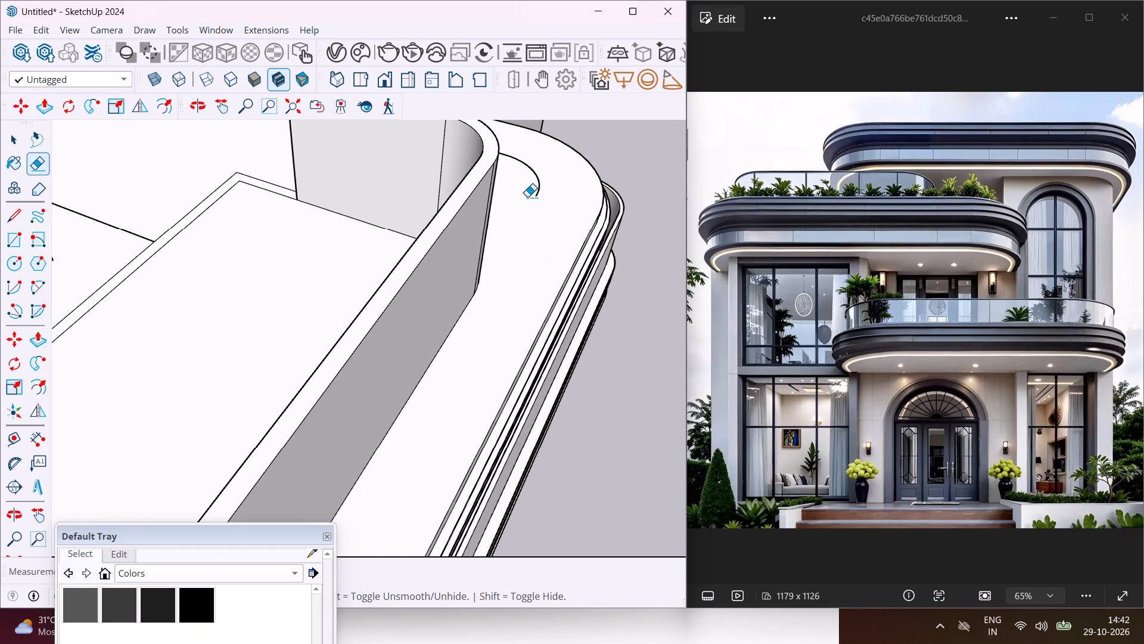
drag(534, 172, 536, 187)
scroll(535, 187, down, 6)
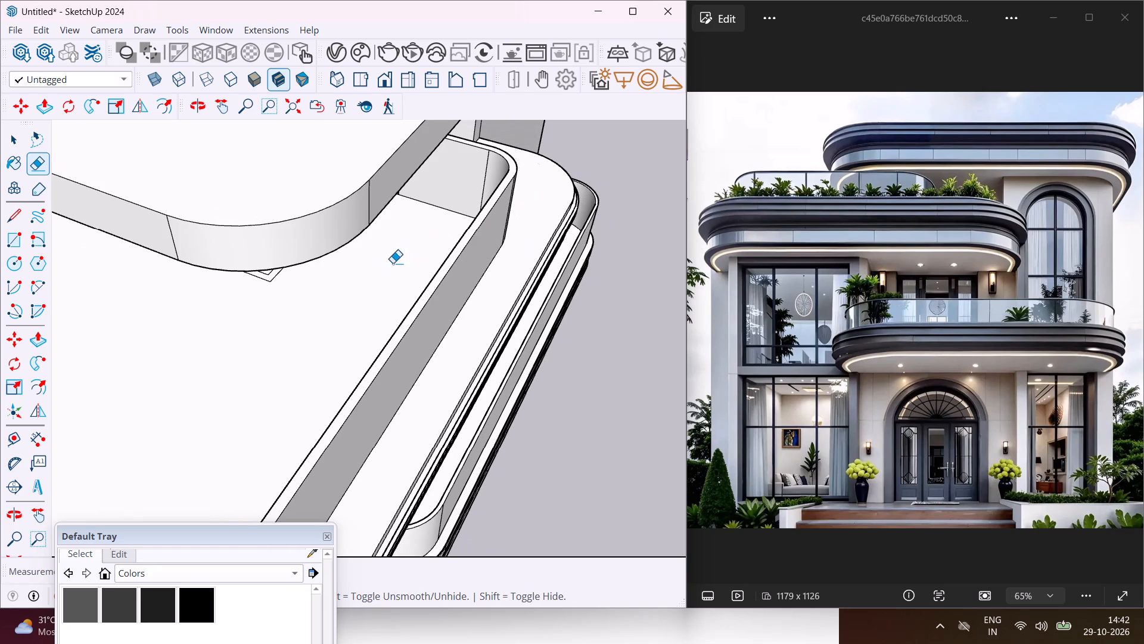
Erase the leftover double strip lines around the wall corners on the terrace floor inside the parapet.
middle_drag(344, 283, 278, 239)
scroll(316, 166, up, 7)
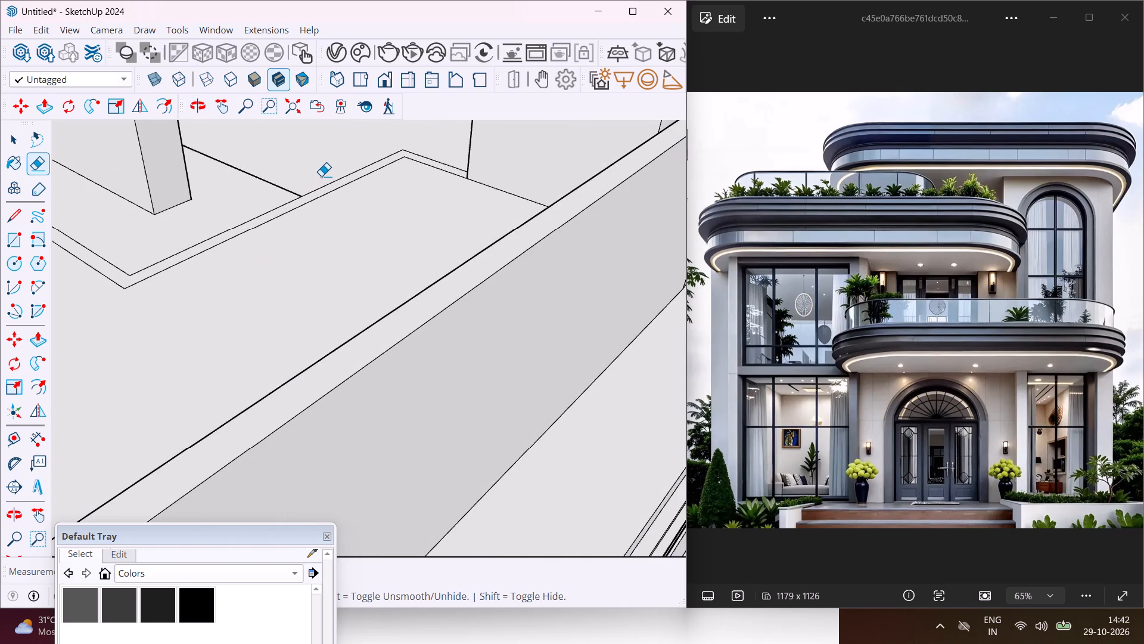
drag(321, 176, 247, 251)
drag(275, 181, 264, 220)
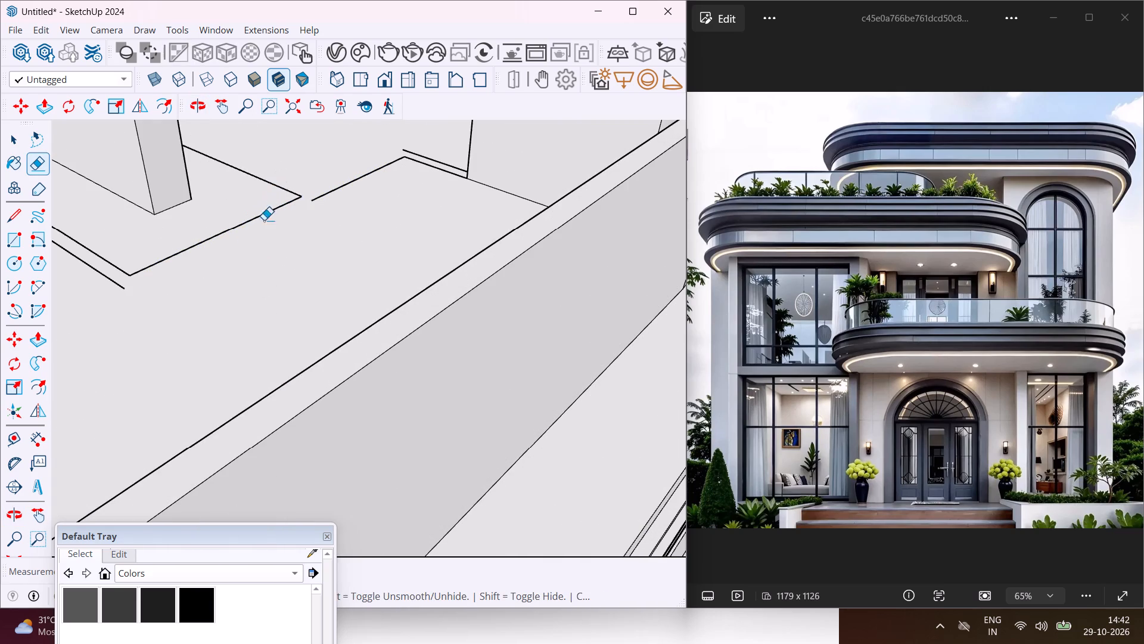
drag(264, 220, 220, 284)
drag(427, 151, 394, 203)
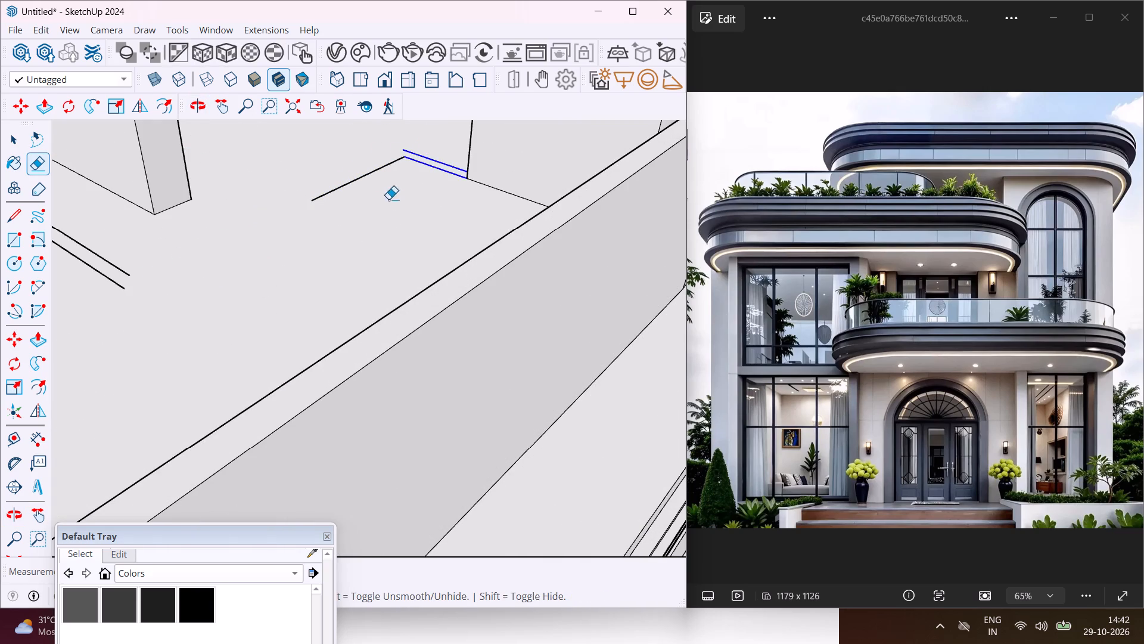
drag(377, 166, 365, 206)
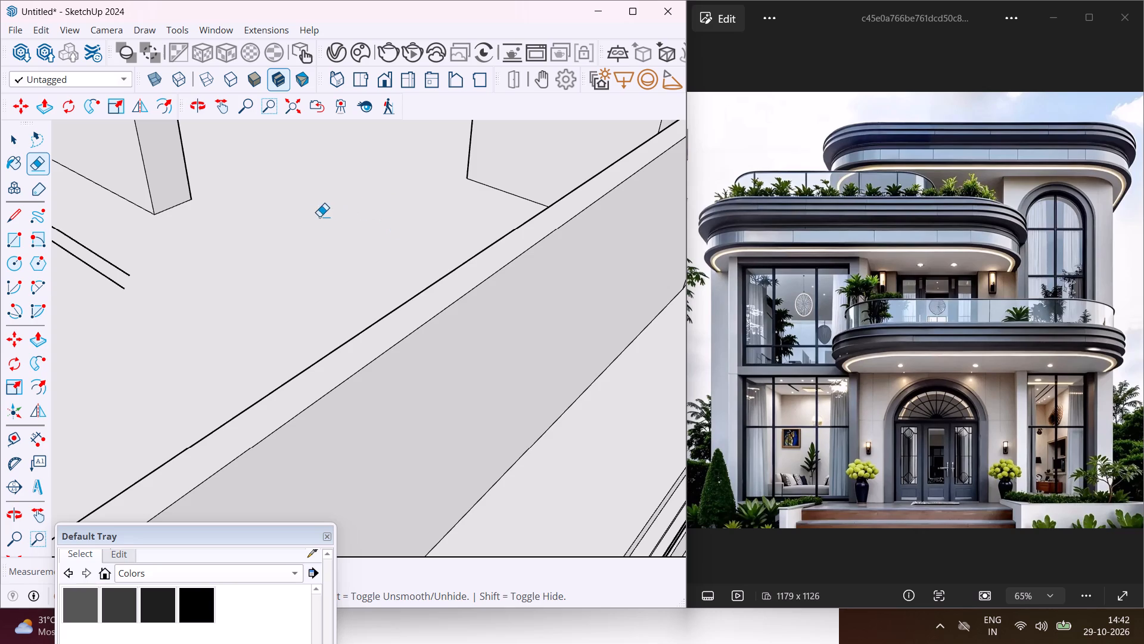
drag(129, 246, 107, 284)
scroll(122, 280, down, 4)
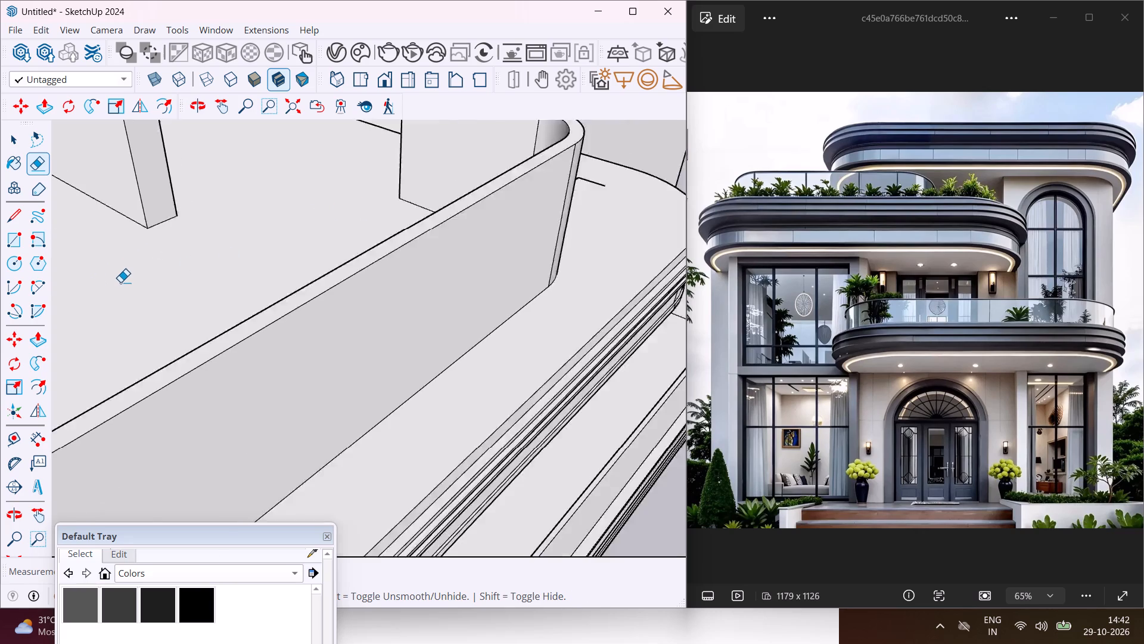
Erase the remaining outline edges on the slab between the parapet and the tall wall near the slab's rounded corner.
scroll(120, 282, down, 5)
middle_drag(411, 202, 222, 234)
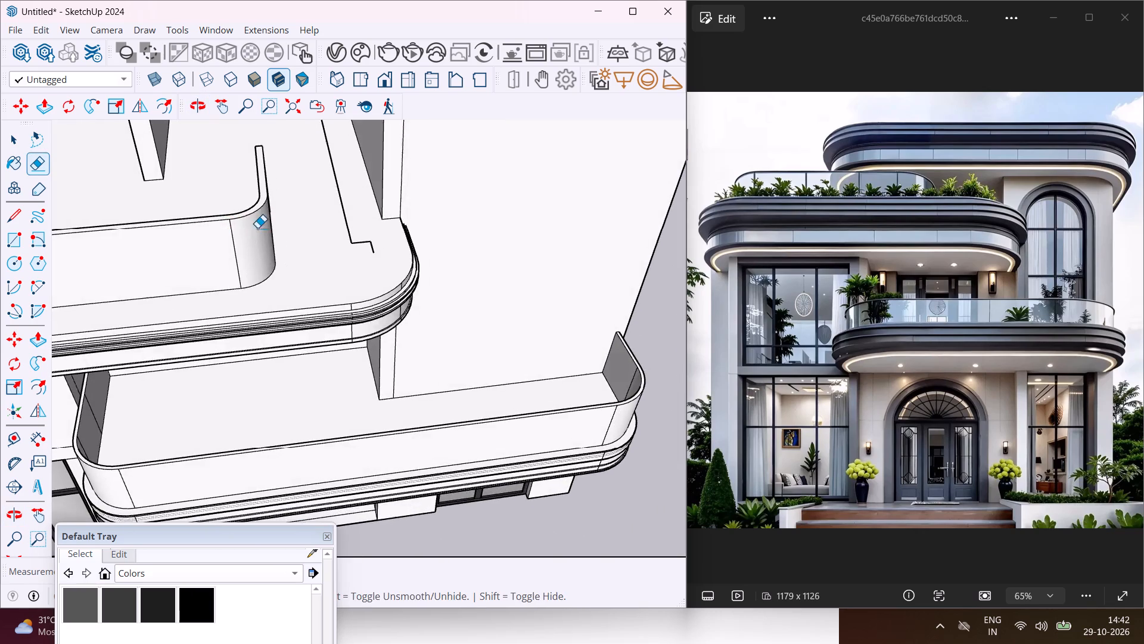
scroll(341, 205, up, 3)
drag(332, 201, 383, 270)
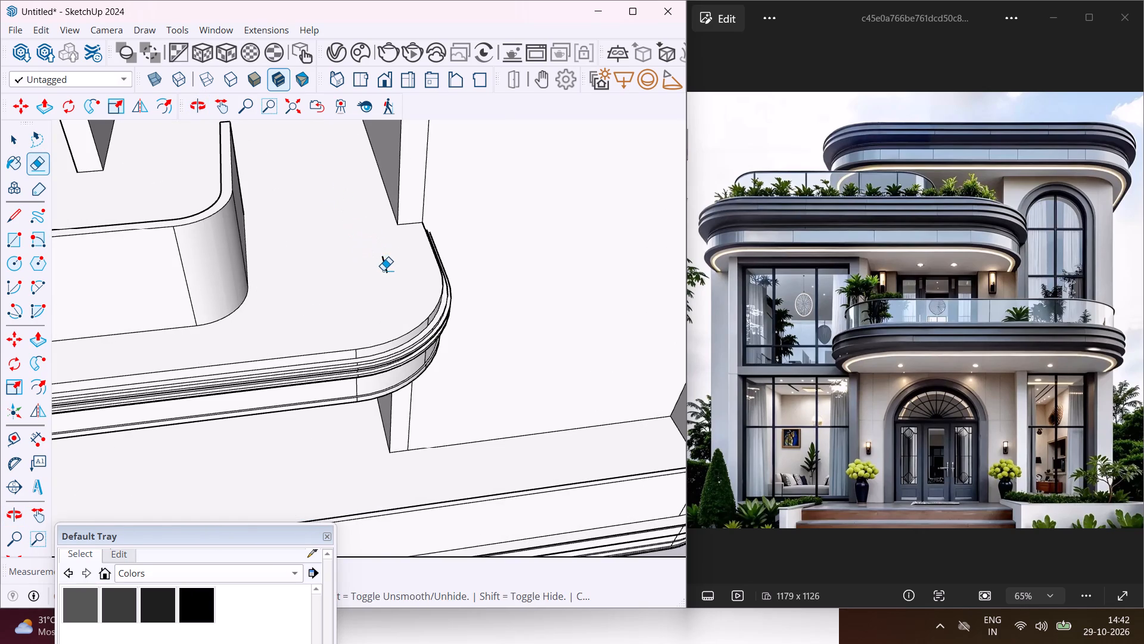
drag(389, 261, 363, 284)
scroll(369, 249, down, 12)
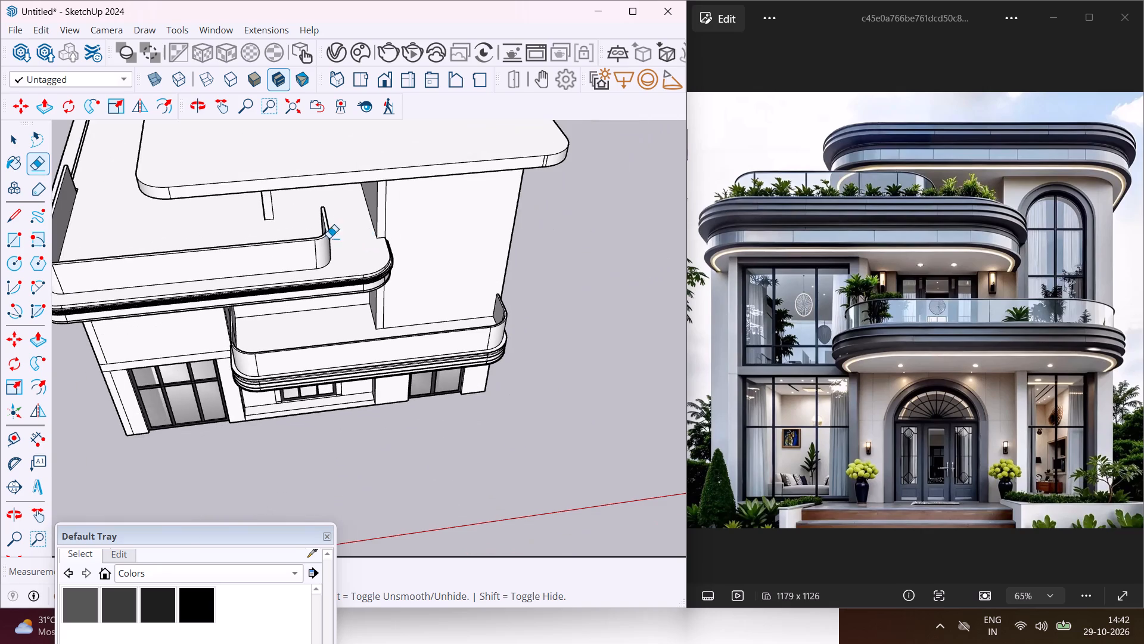
Erase the leftover double strip lines running around the upper-floor wall corner on the terrace's other side.
middle_drag(100, 202, 516, 138)
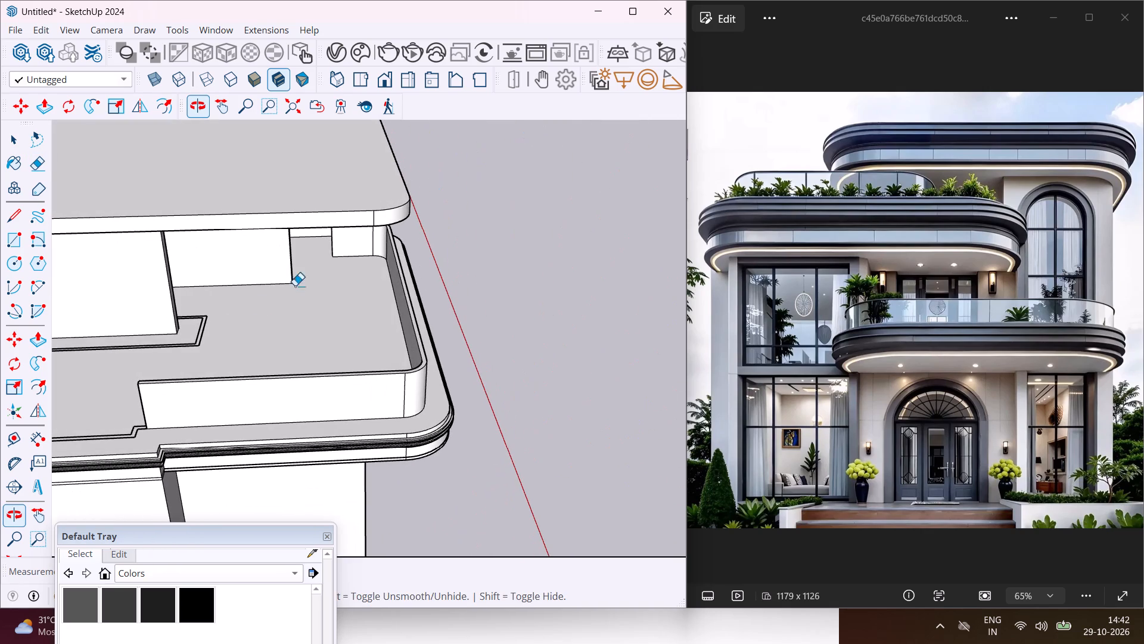
drag(196, 323, 214, 333)
scroll(198, 321, up, 3)
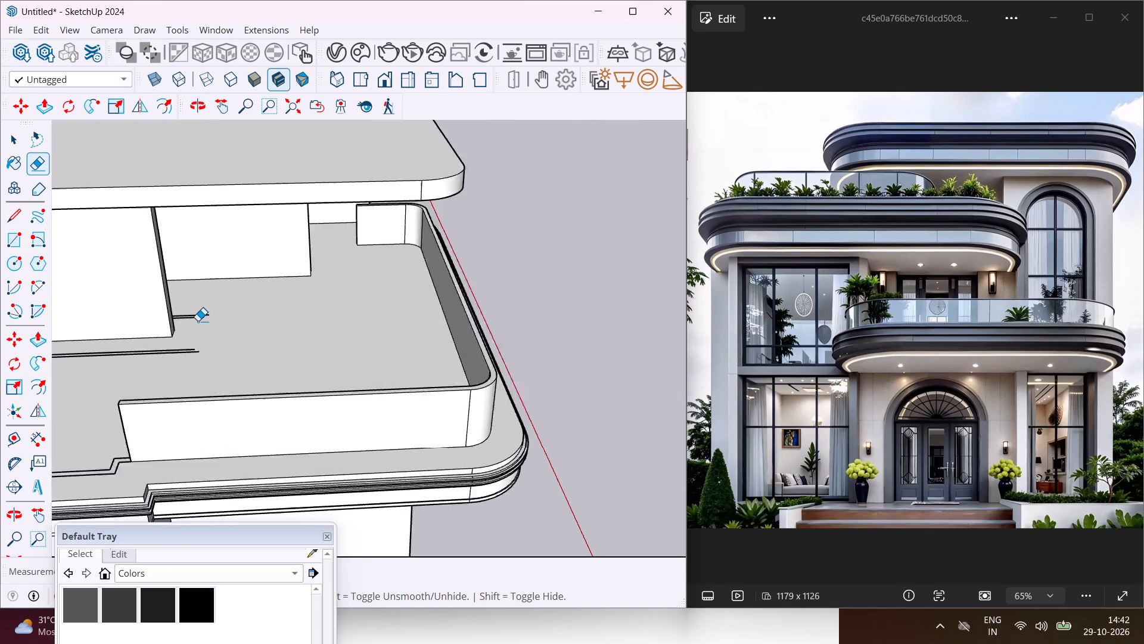
scroll(198, 321, up, 1)
drag(197, 302, 183, 364)
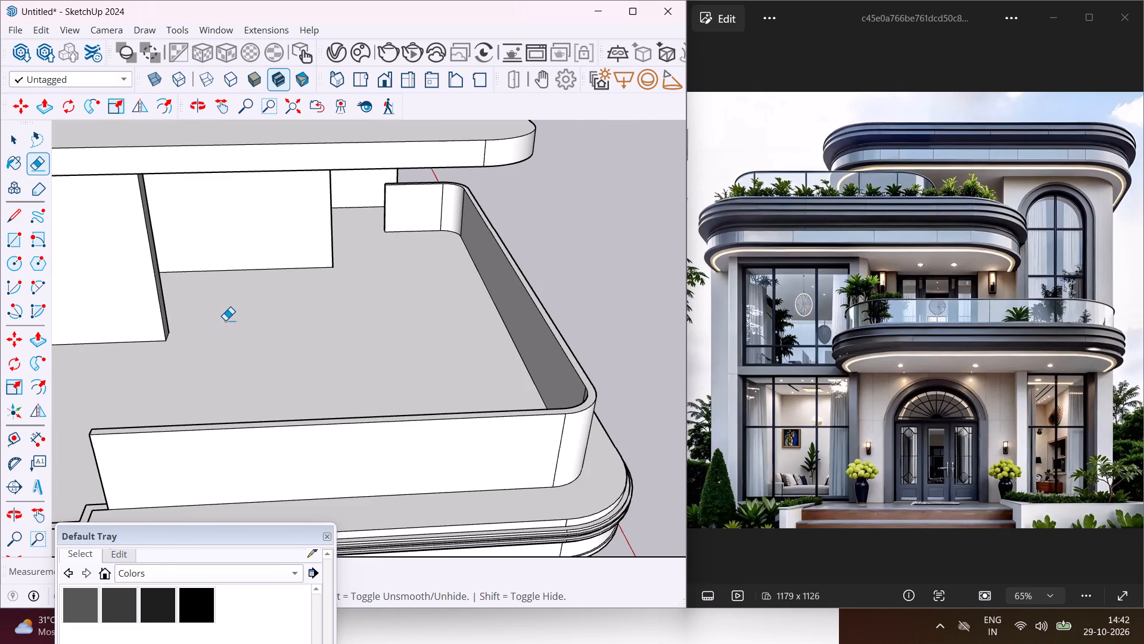
scroll(227, 319, down, 6)
Erase the stepped double strip lines beyond the parapet's open end, beside the slab's jog.
scroll(156, 413, up, 10)
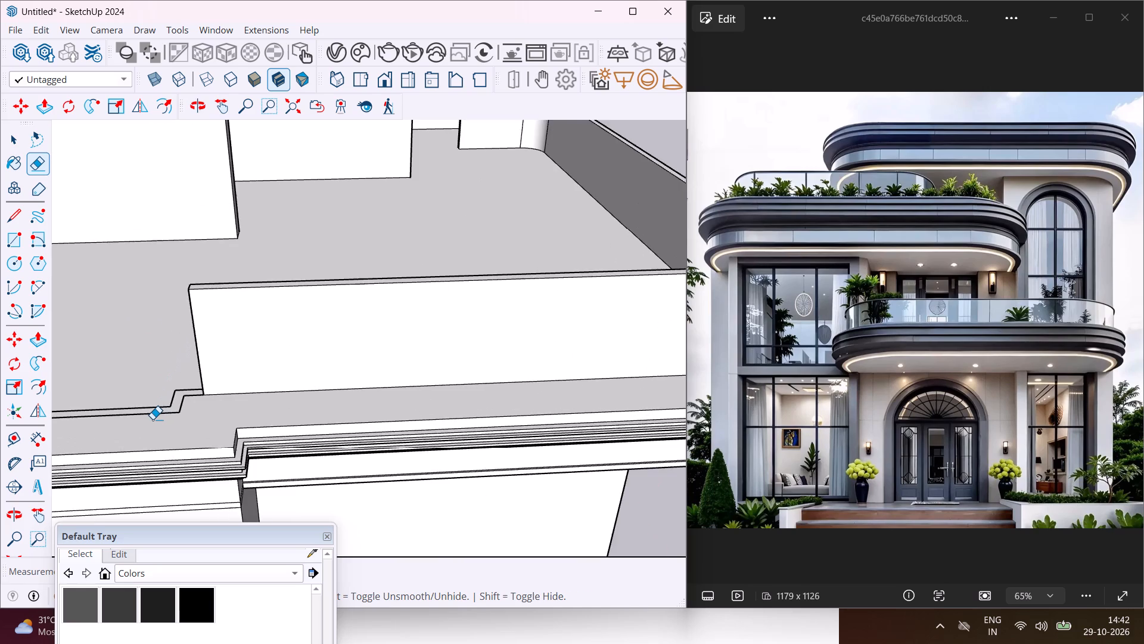
scroll(153, 419, up, 4)
drag(151, 419, 154, 395)
drag(166, 380, 210, 408)
drag(195, 374, 209, 400)
scroll(198, 392, down, 6)
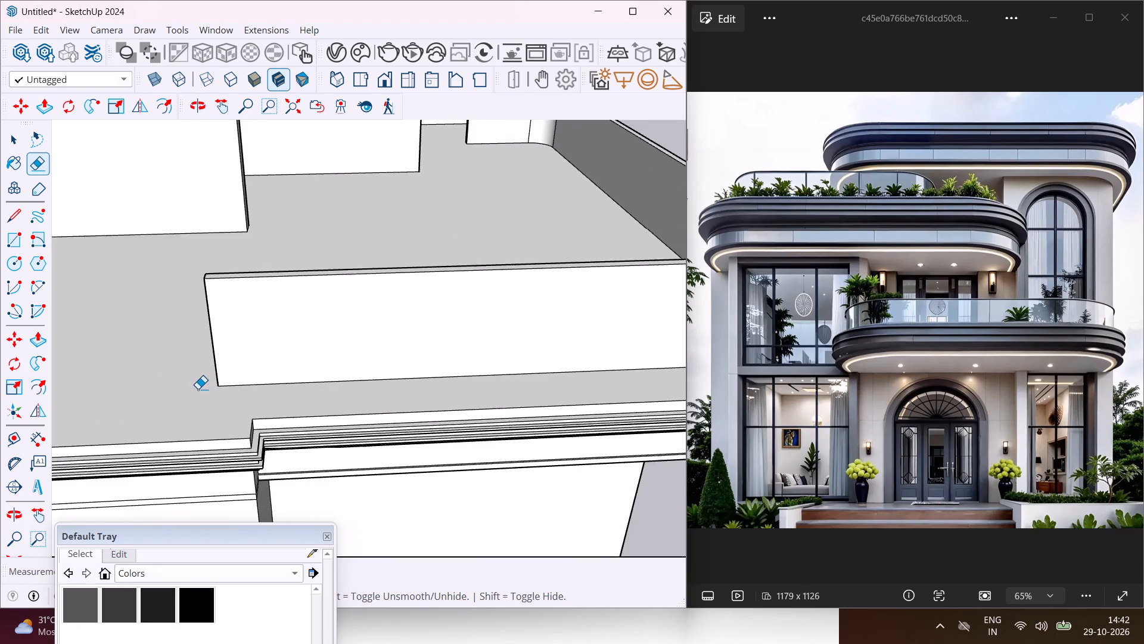
scroll(197, 383, down, 6)
Erase the last pair of parallel strip lines near the slab edge at the terrace's far end.
middle_drag(197, 383, 510, 345)
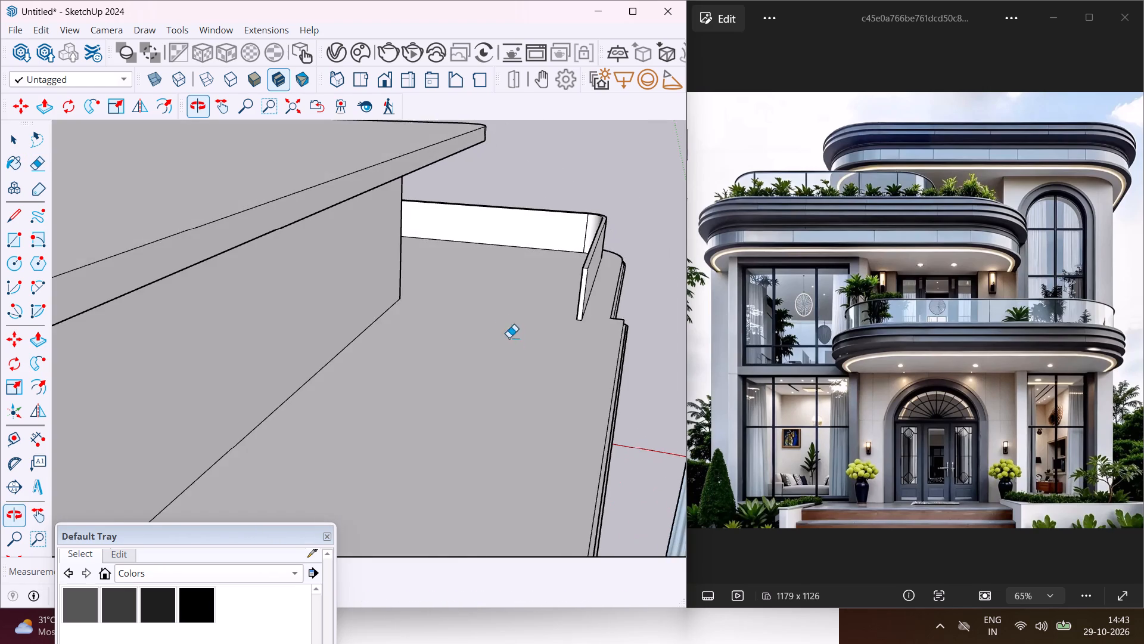
scroll(493, 323, down, 5)
scroll(478, 457, up, 4)
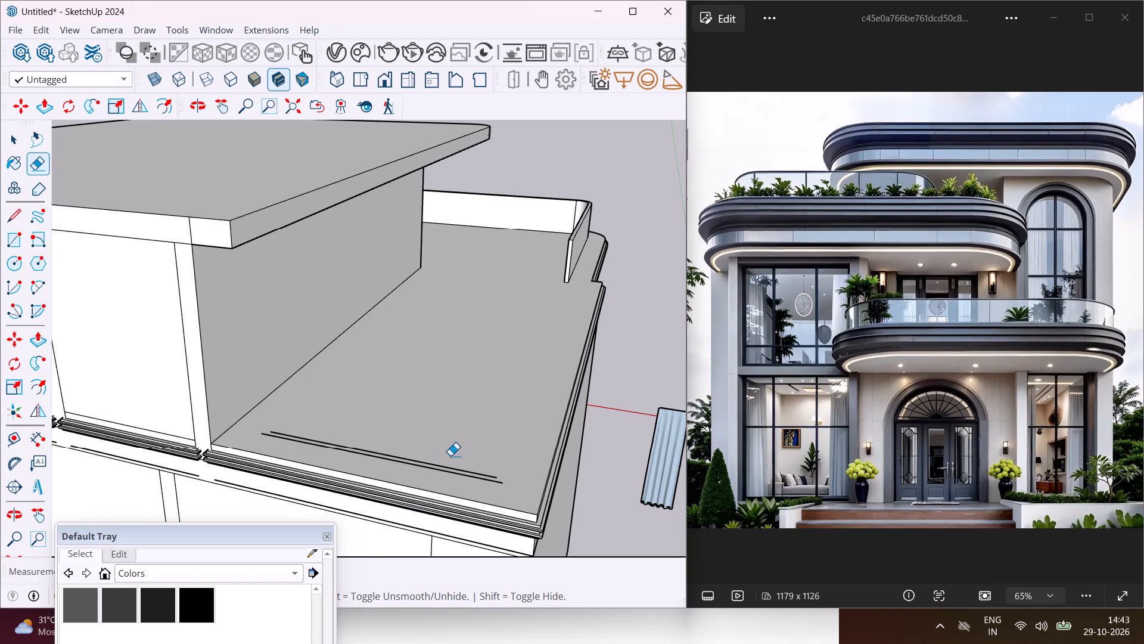
drag(450, 456, 445, 483)
scroll(481, 398, up, 1)
middle_drag(481, 398, 284, 462)
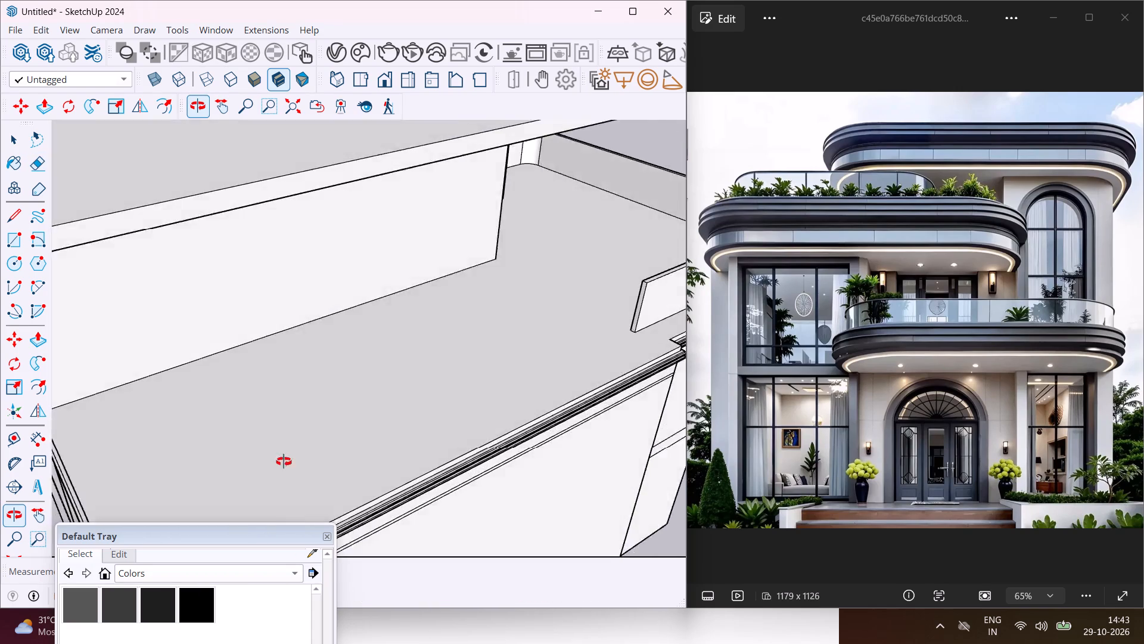
middle_drag(284, 462, 266, 465)
scroll(430, 378, down, 6)
middle_drag(549, 326, 272, 314)
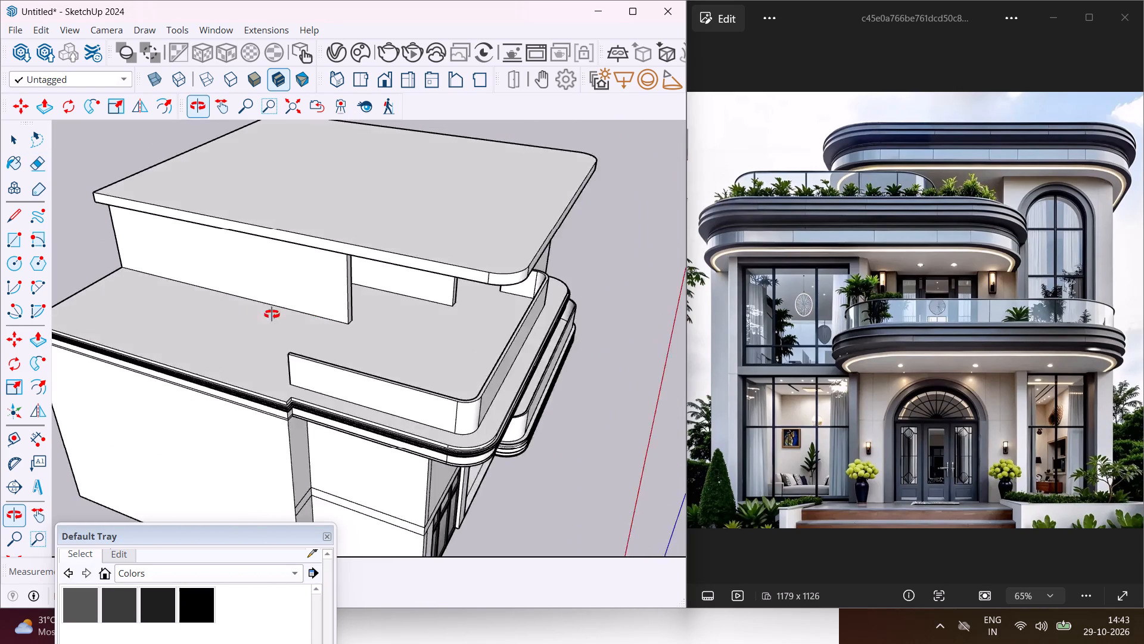
Erase the leftover strip lines on the terrace slab near the opening at the far end of the passage between upper-floor walls.
middle_drag(272, 314, 225, 311)
scroll(361, 314, up, 3)
middle_drag(361, 314, 161, 252)
scroll(338, 228, up, 11)
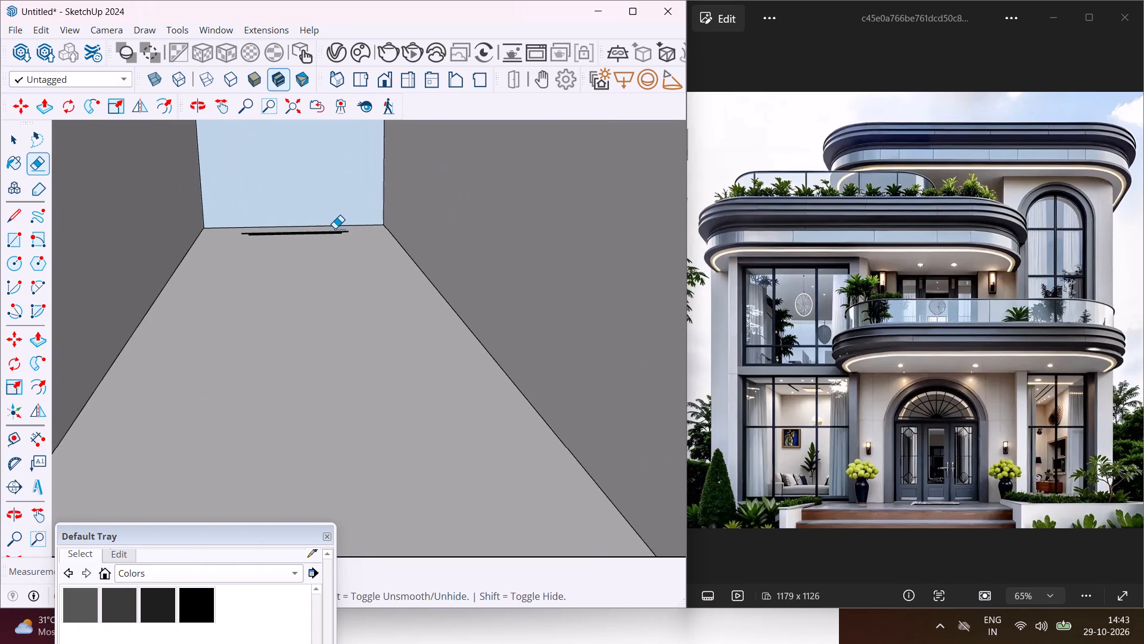
drag(334, 228, 331, 247)
scroll(262, 276, down, 12)
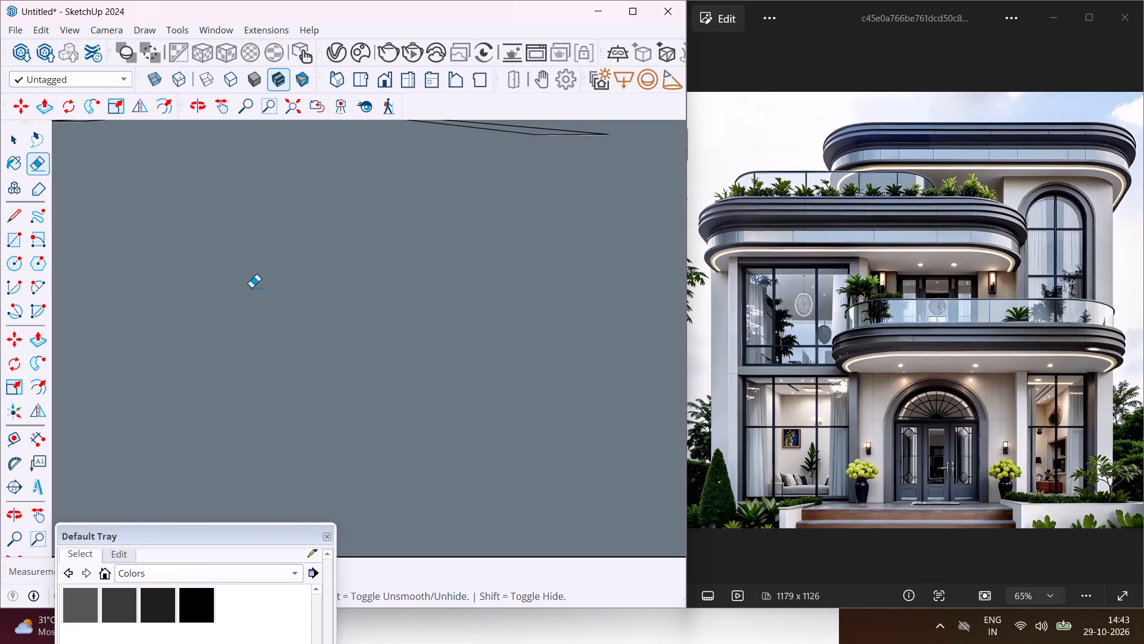
middle_drag(250, 287, 269, 182)
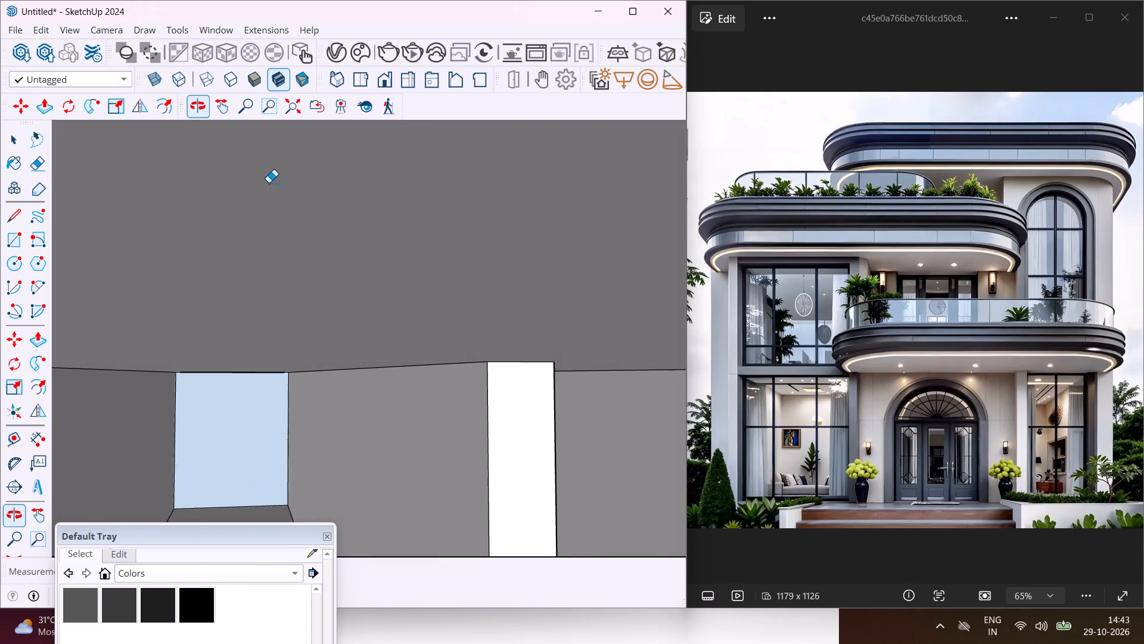
scroll(269, 182, down, 12)
scroll(296, 252, up, 1)
scroll(297, 251, down, 6)
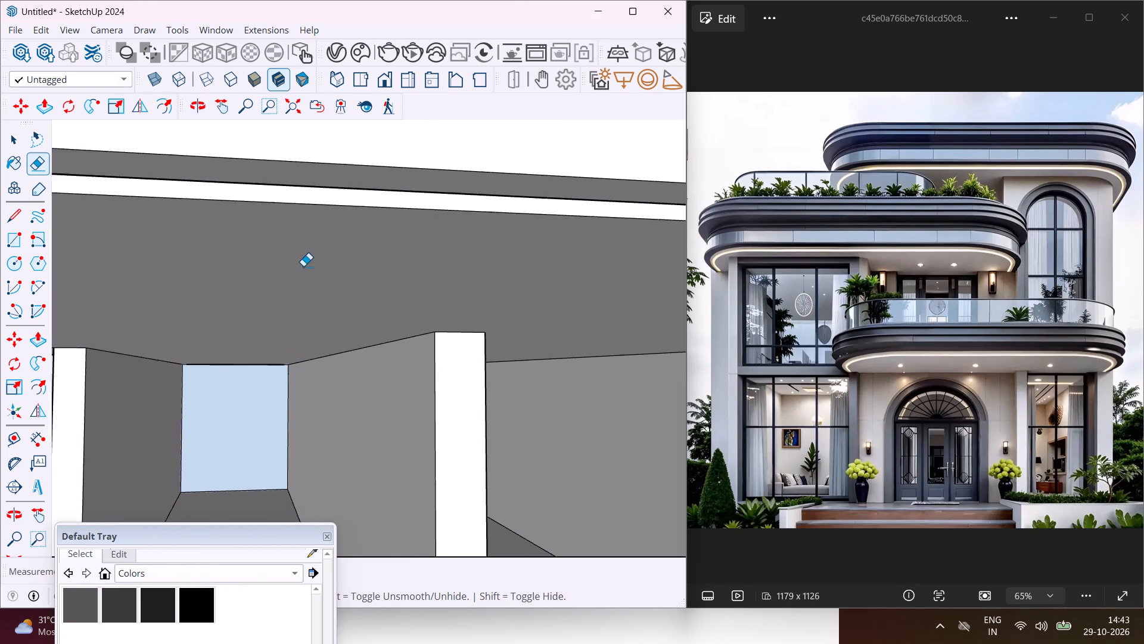
scroll(303, 266, down, 19)
middle_drag(419, 369, 397, 431)
scroll(388, 376, up, 11)
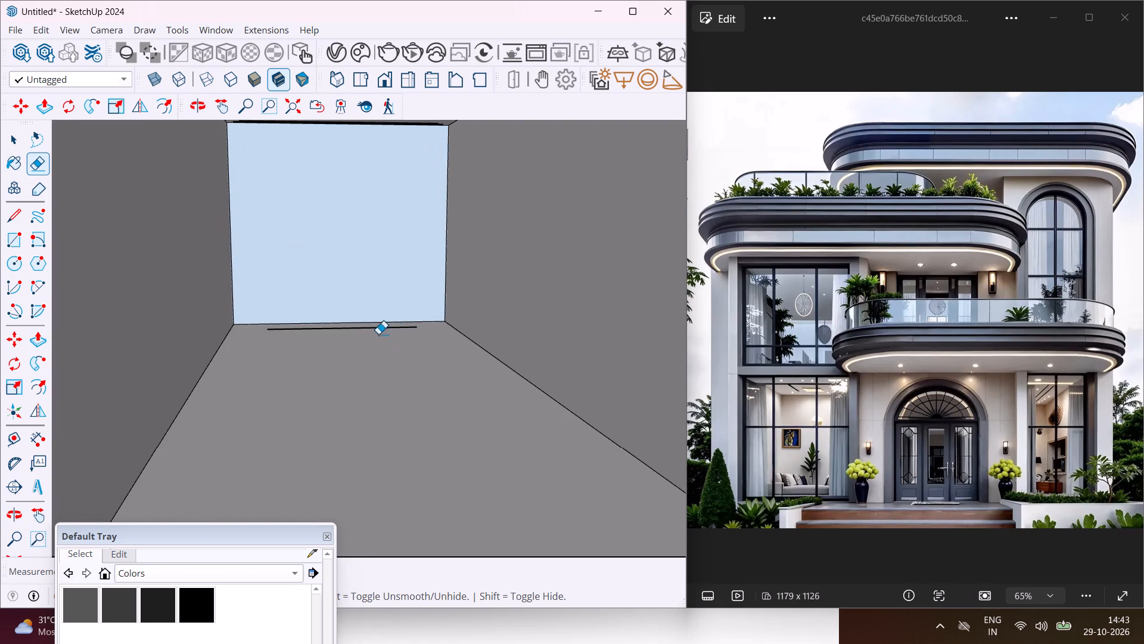
click(377, 326)
click(378, 327)
scroll(378, 331, down, 4)
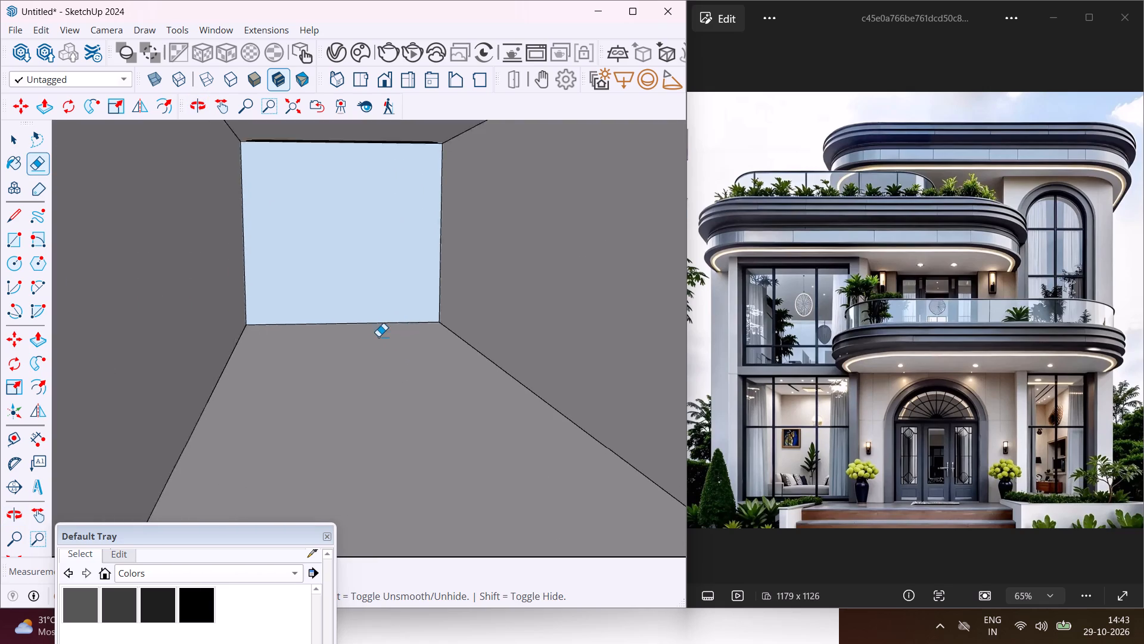
scroll(378, 336, down, 10)
key(Escape)
key(space)
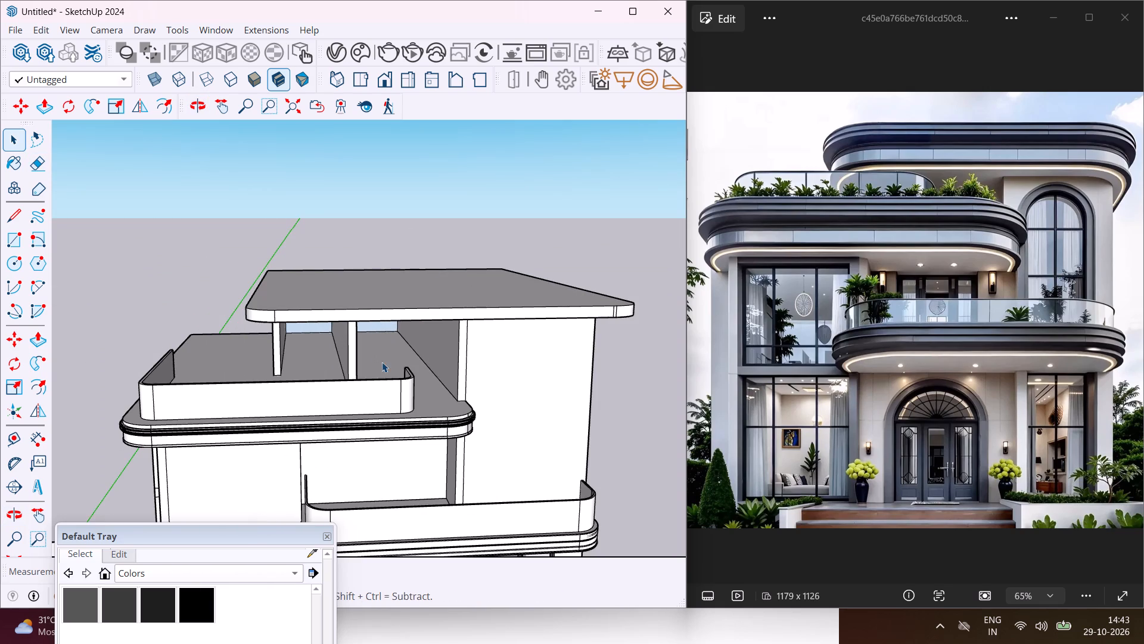
Offset the top roof slab's outline inward to leave a narrow border strip around its upper face.
scroll(378, 361, down, 5)
scroll(488, 407, up, 4)
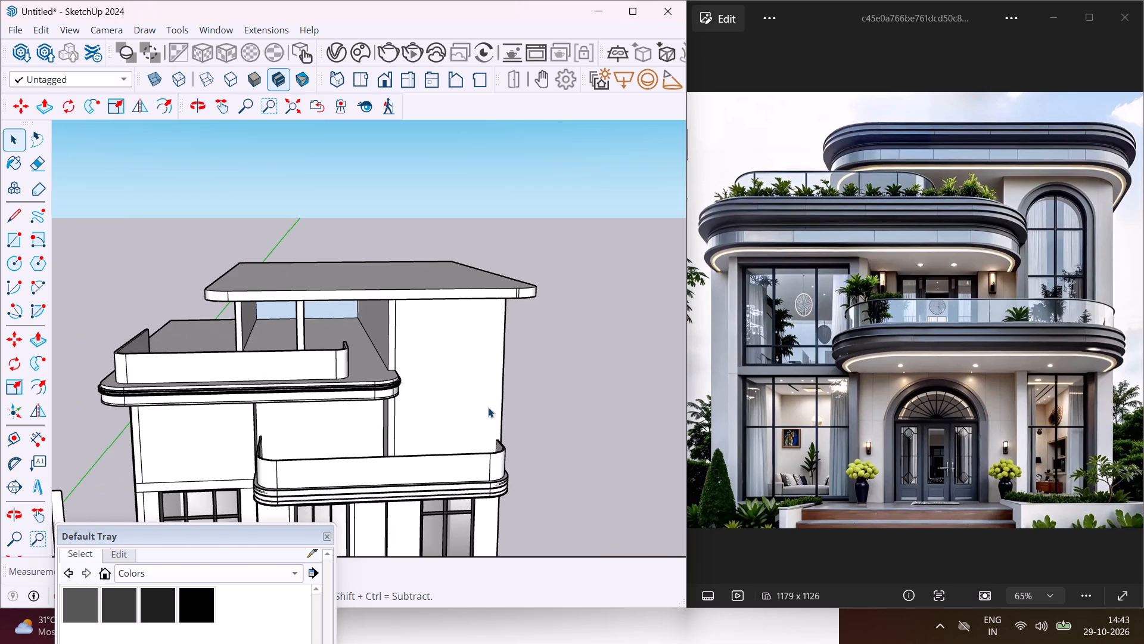
scroll(488, 407, up, 5)
middle_drag(488, 407, 488, 391)
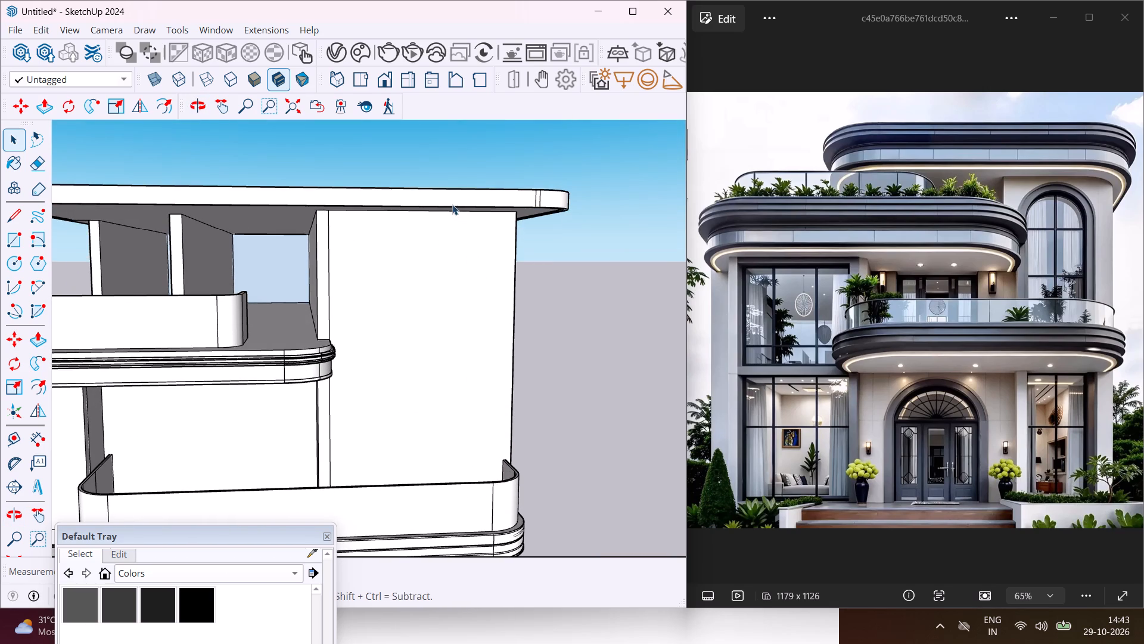
middle_drag(451, 203, 536, 248)
middle_drag(437, 210, 578, 320)
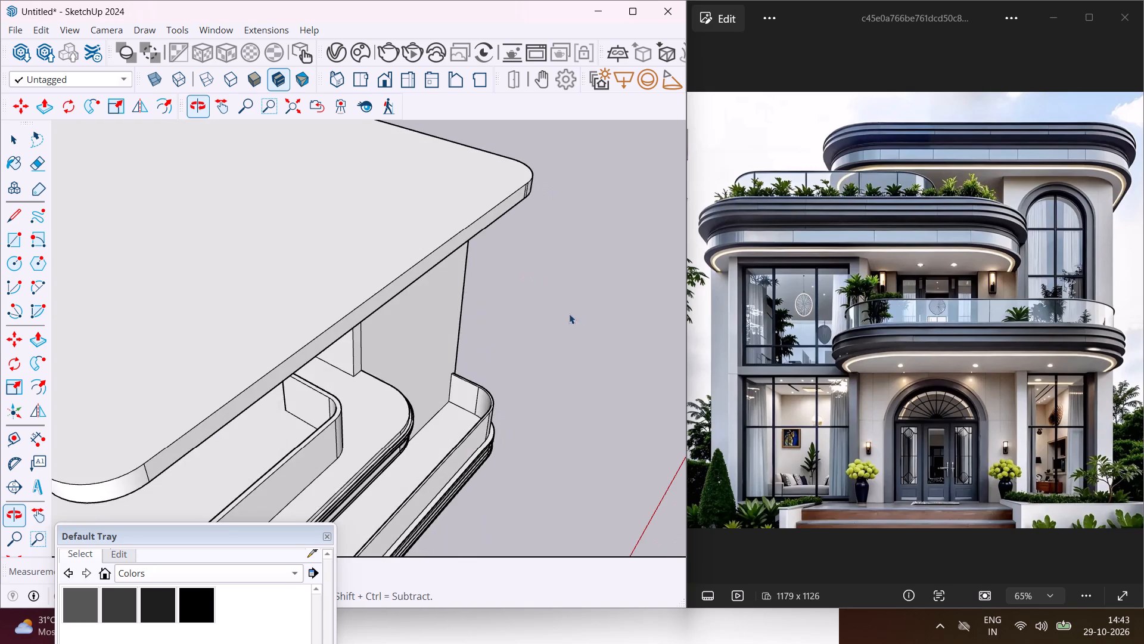
scroll(557, 305, down, 10)
scroll(383, 286, up, 6)
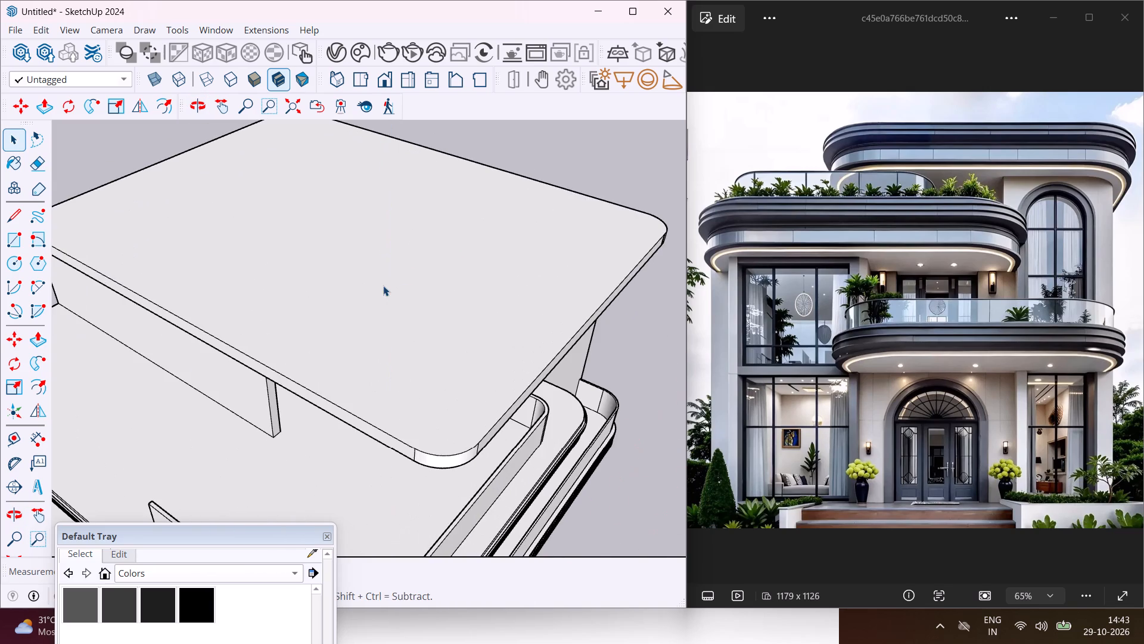
scroll(371, 292, up, 2)
click(379, 361)
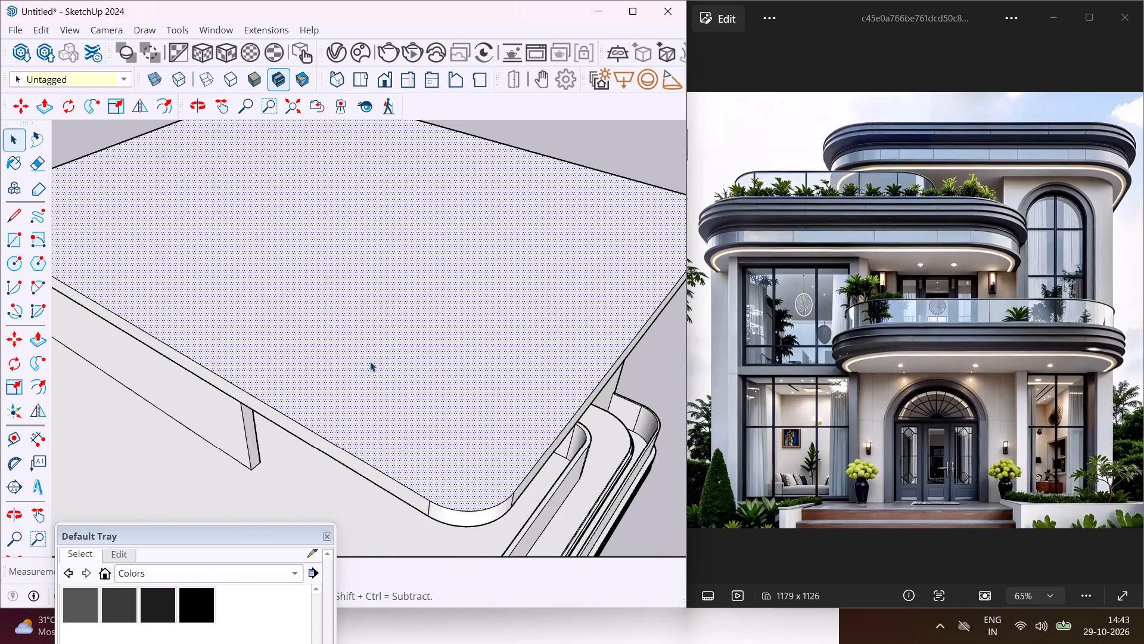
click(37, 385)
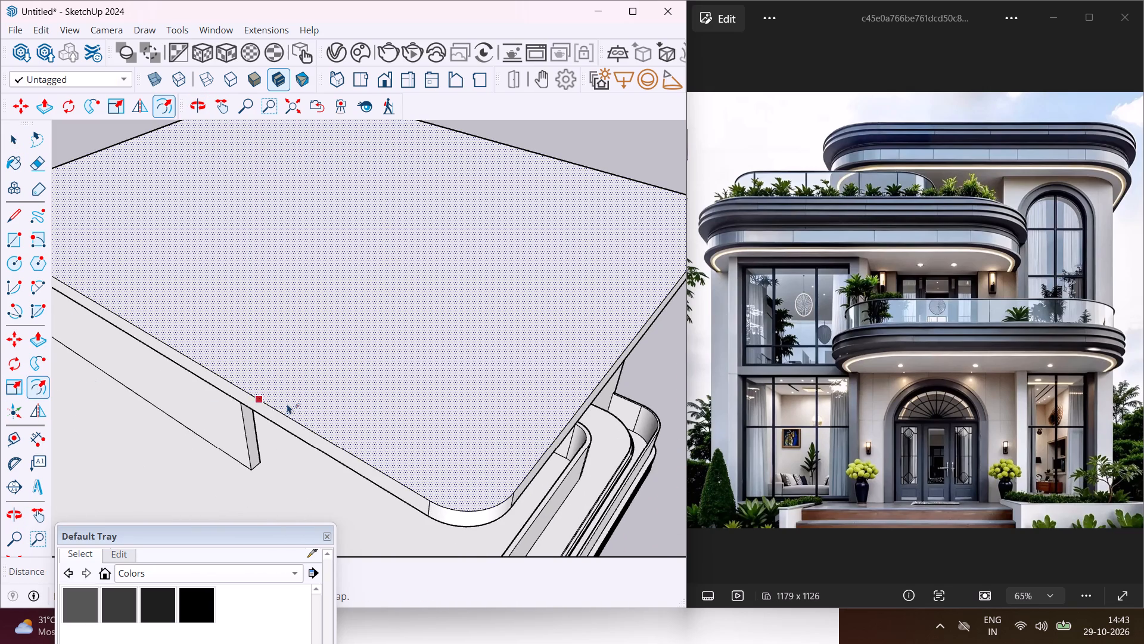
scroll(290, 404, up, 5)
click(294, 413)
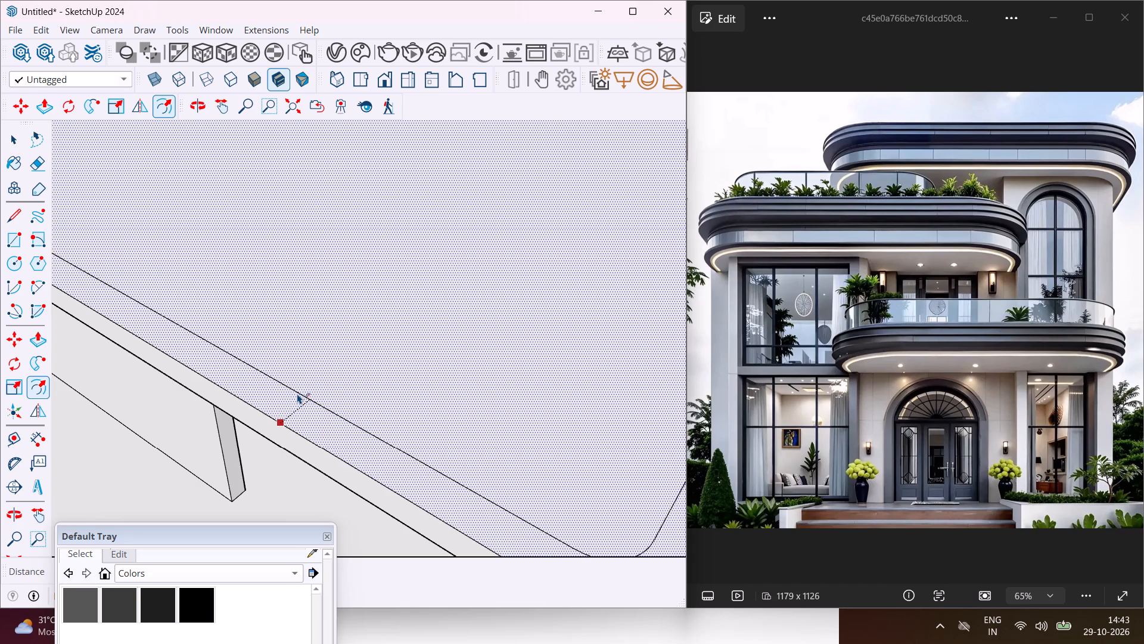
click(299, 389)
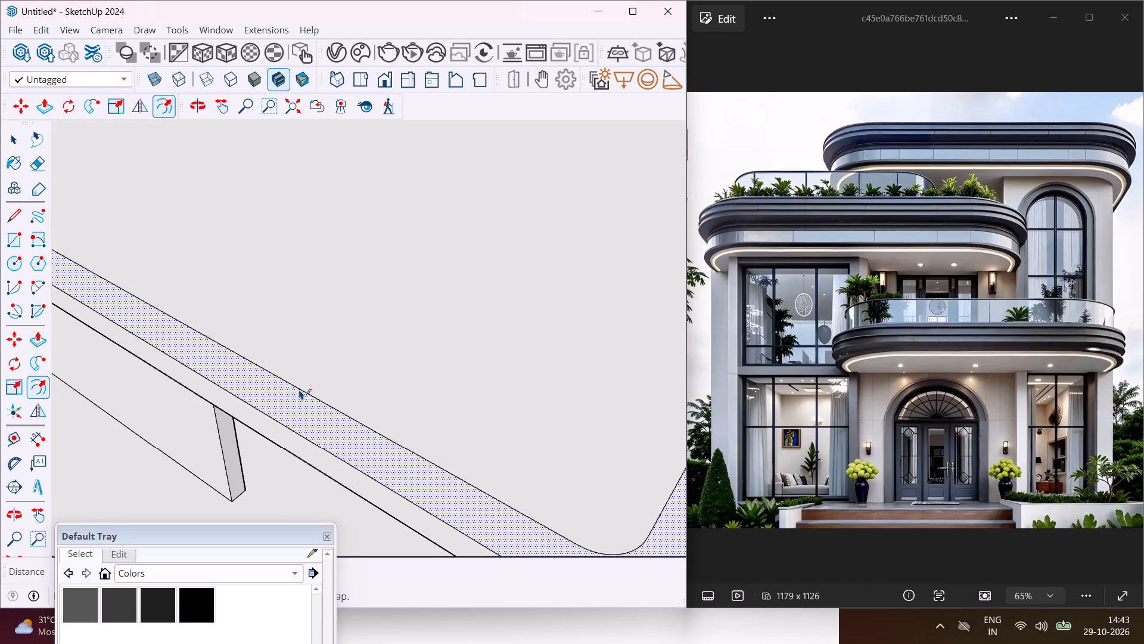
Push/Pull the inset inner face of the top roof upward into a raised block set back from the slab edge.
key(space)
click(346, 402)
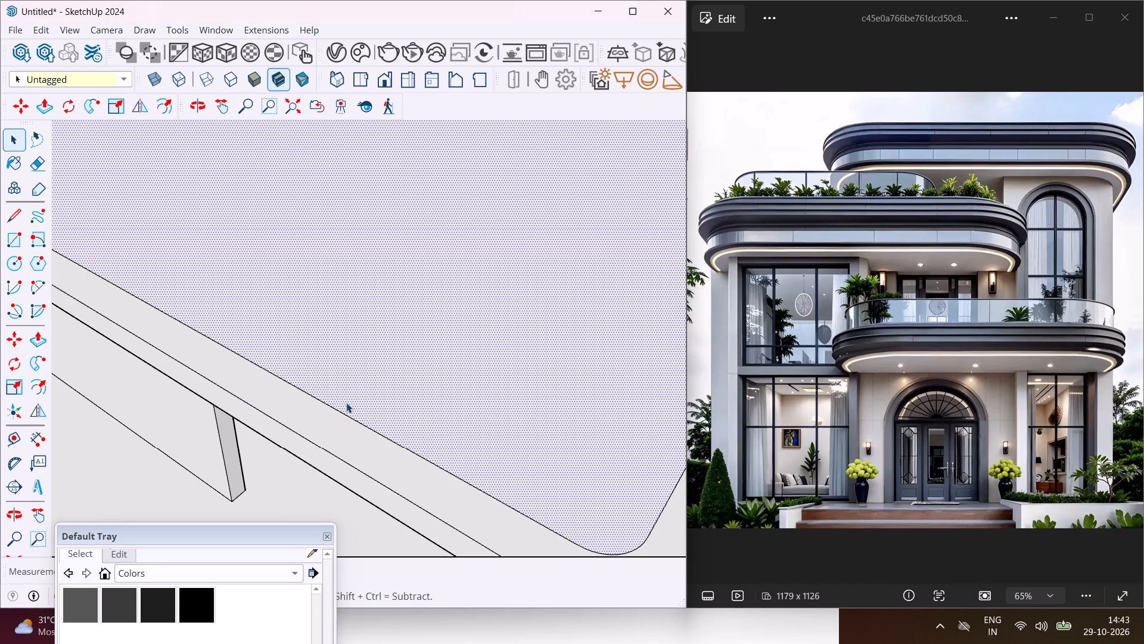
key(p)
click(346, 402)
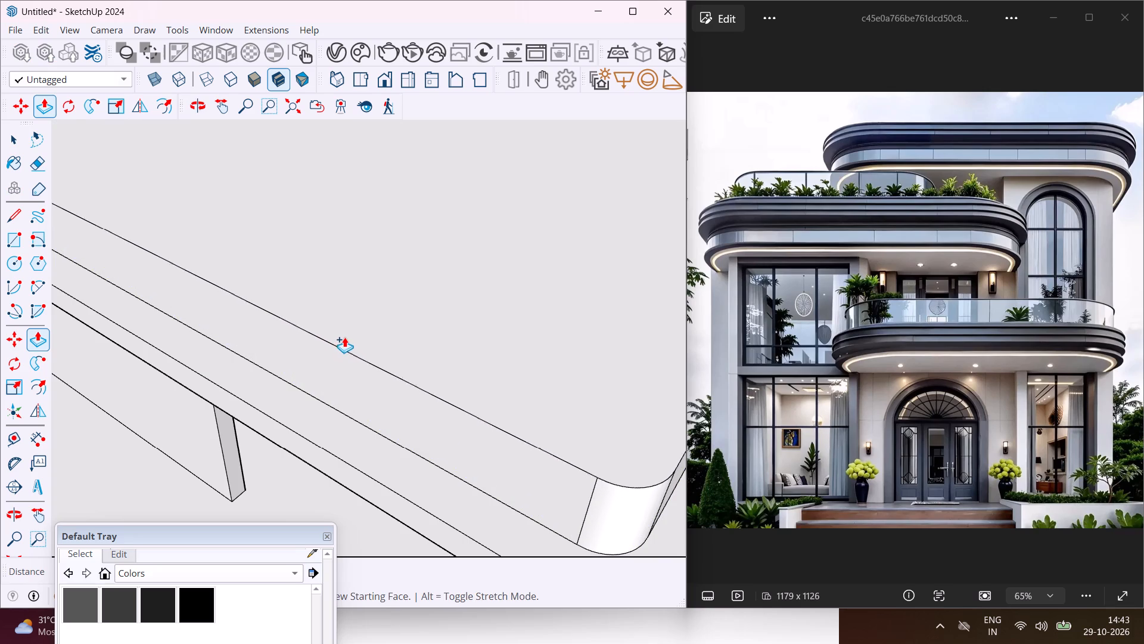
scroll(344, 334, down, 4)
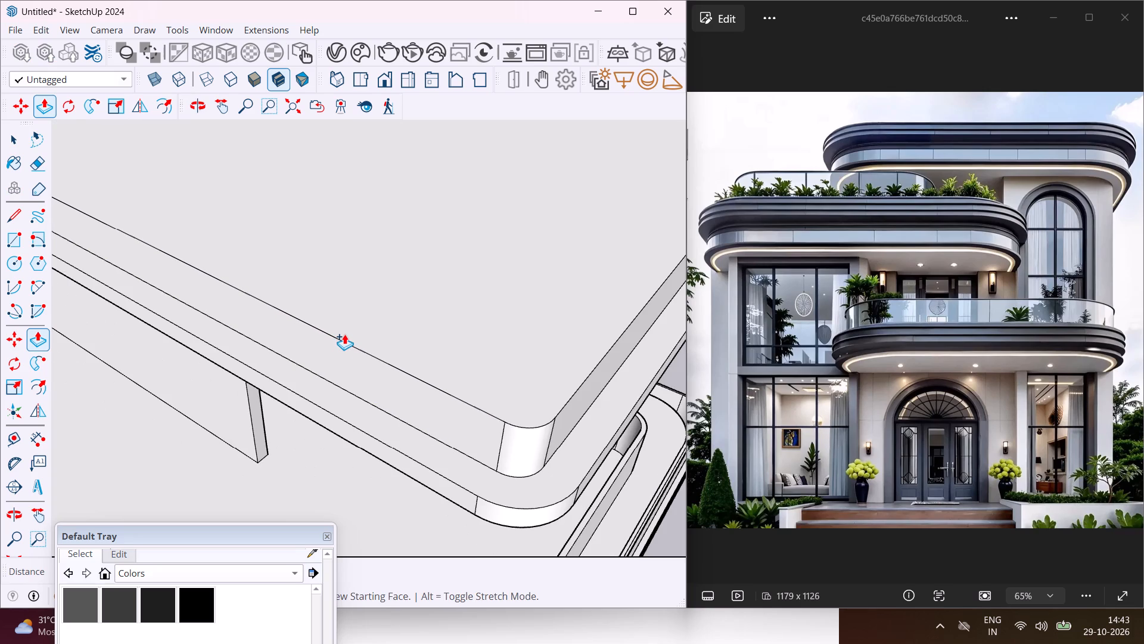
middle_drag(344, 334, 307, 268)
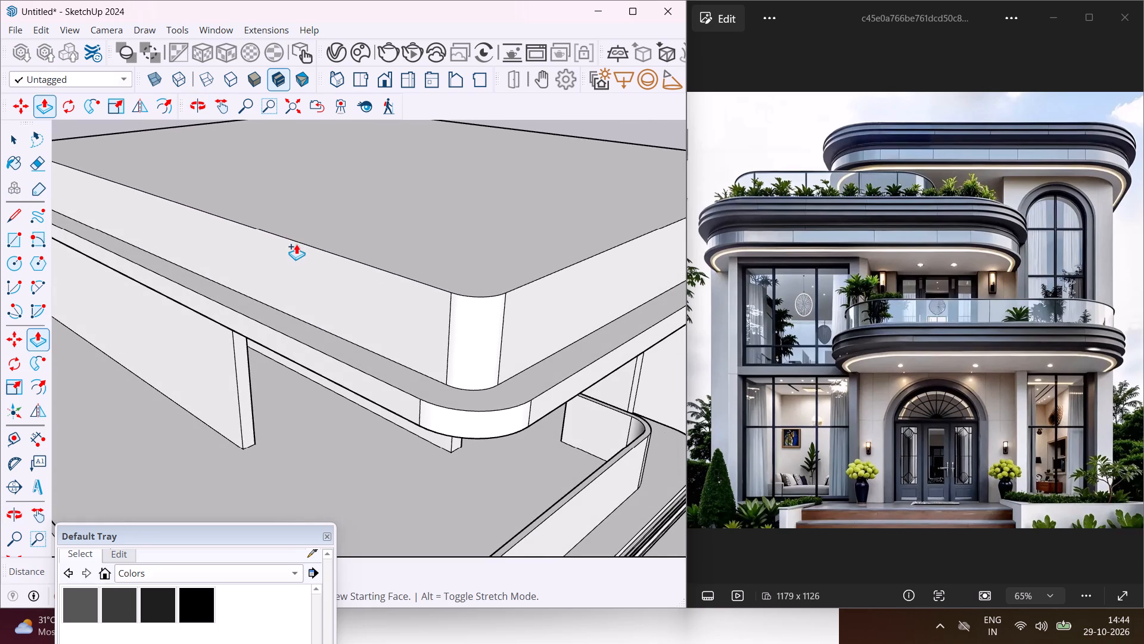
click(296, 244)
key(Escape)
key(space)
Offset the outline of the raised roof block's top face outward to form an overhanging rim.
click(388, 224)
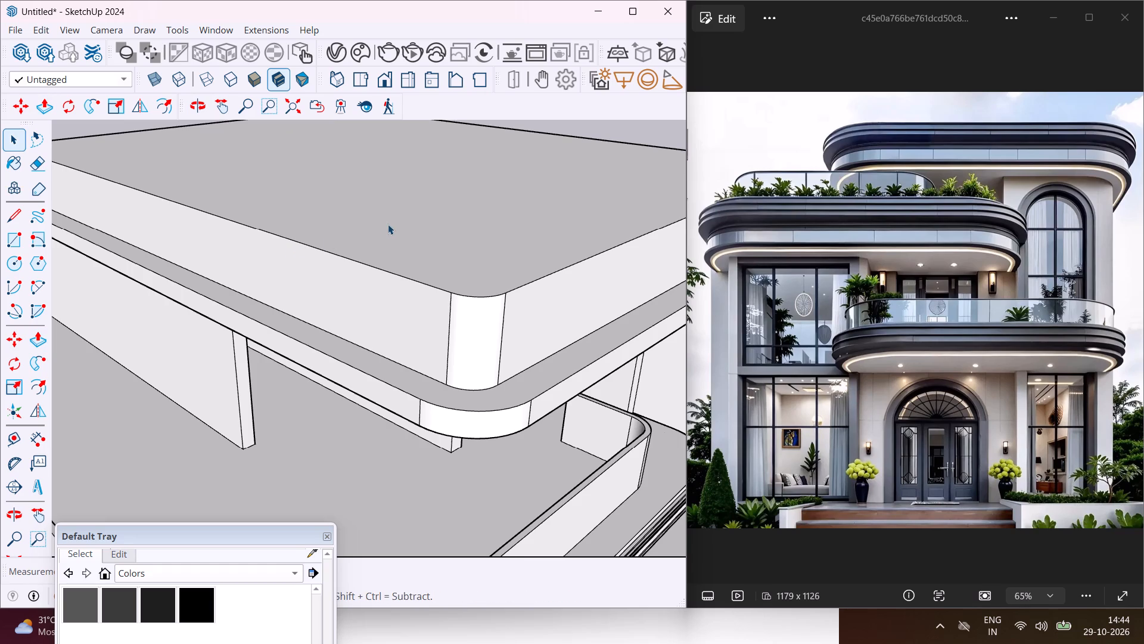
click(38, 387)
scroll(284, 264, up, 3)
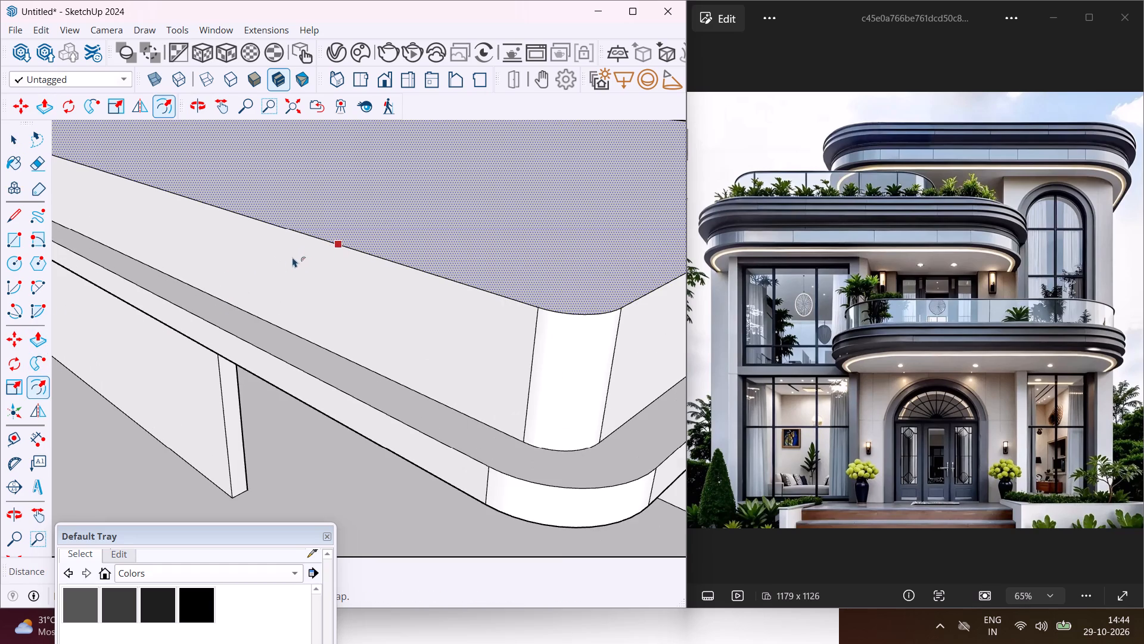
click(297, 253)
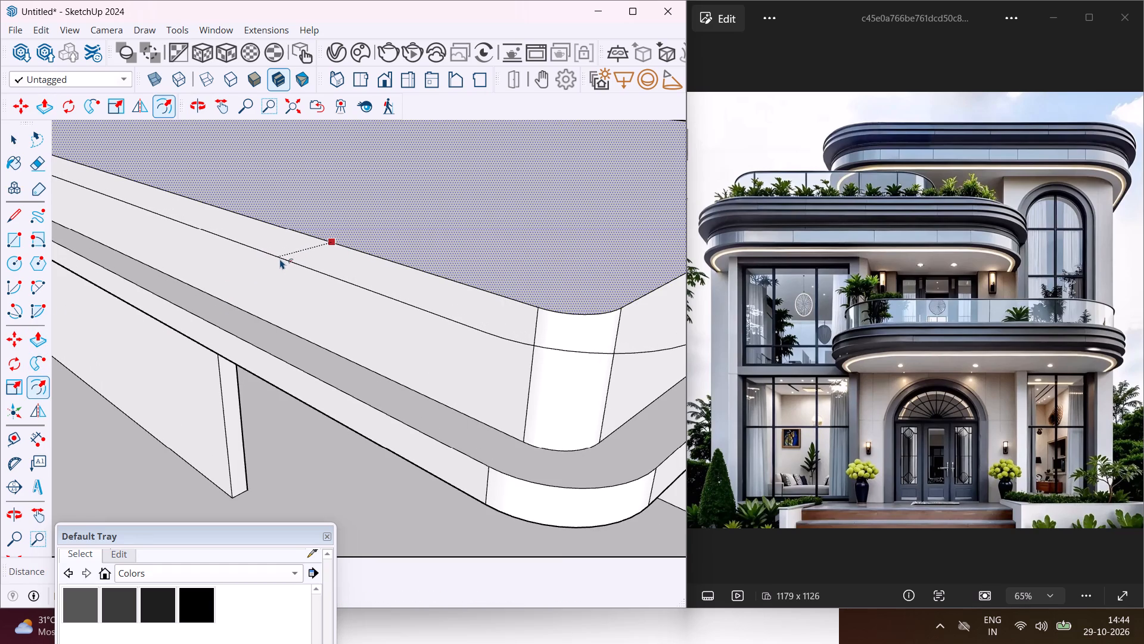
click(280, 259)
key(Escape)
key(space)
Push/Pull the overhanging rim face around the roof block upward into a thicker rounded band.
middle_drag(349, 247, 349, 267)
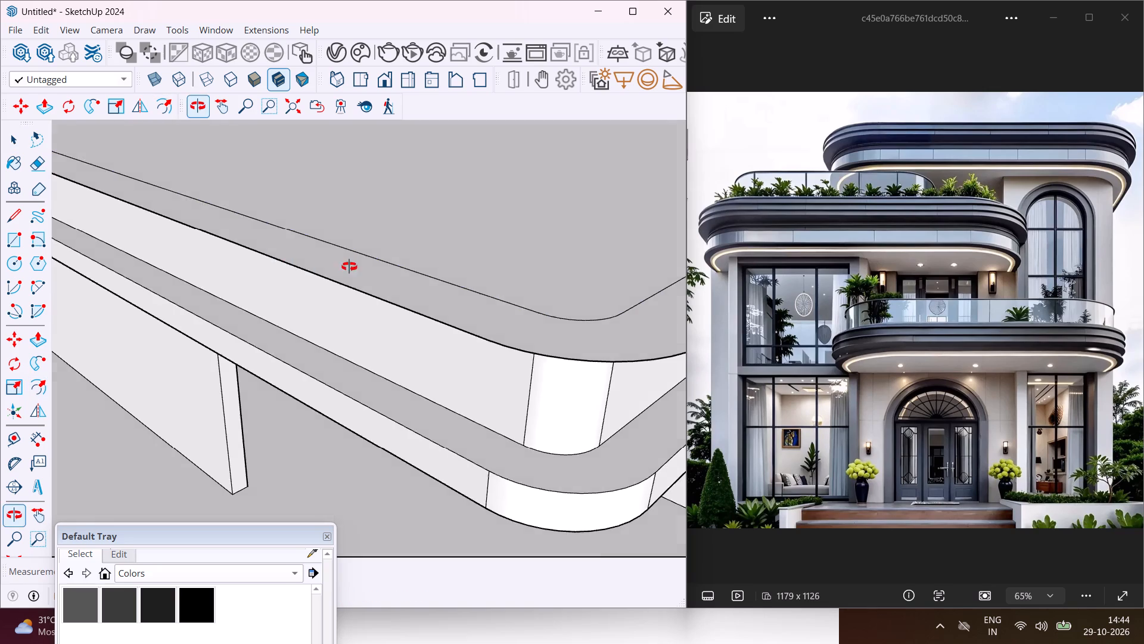
middle_drag(349, 267, 354, 304)
click(359, 303)
key(p)
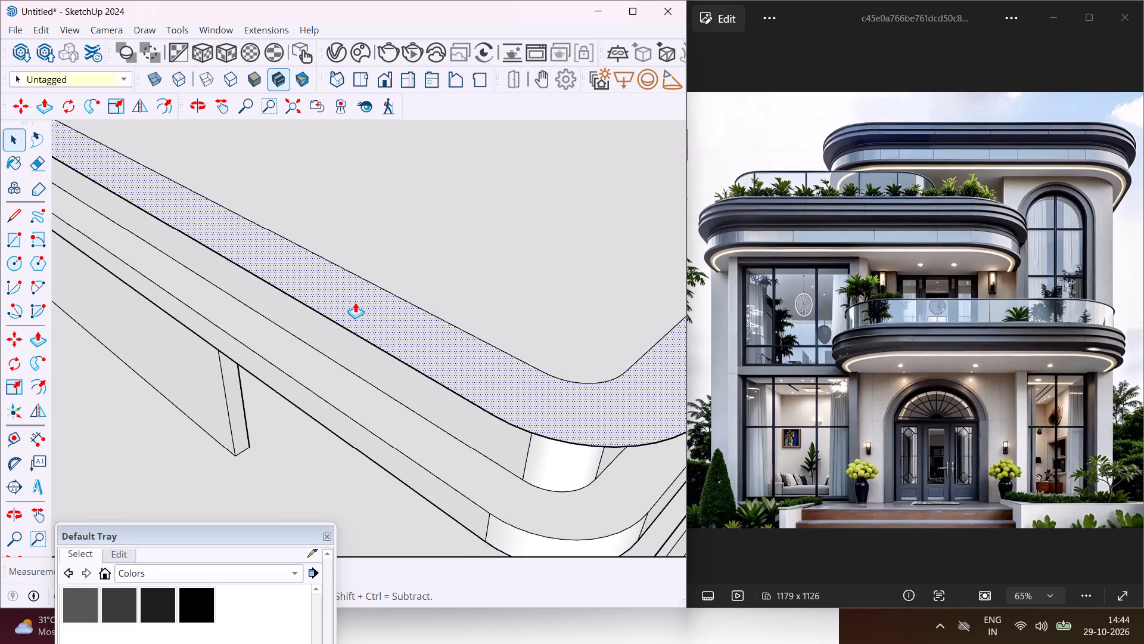
click(355, 302)
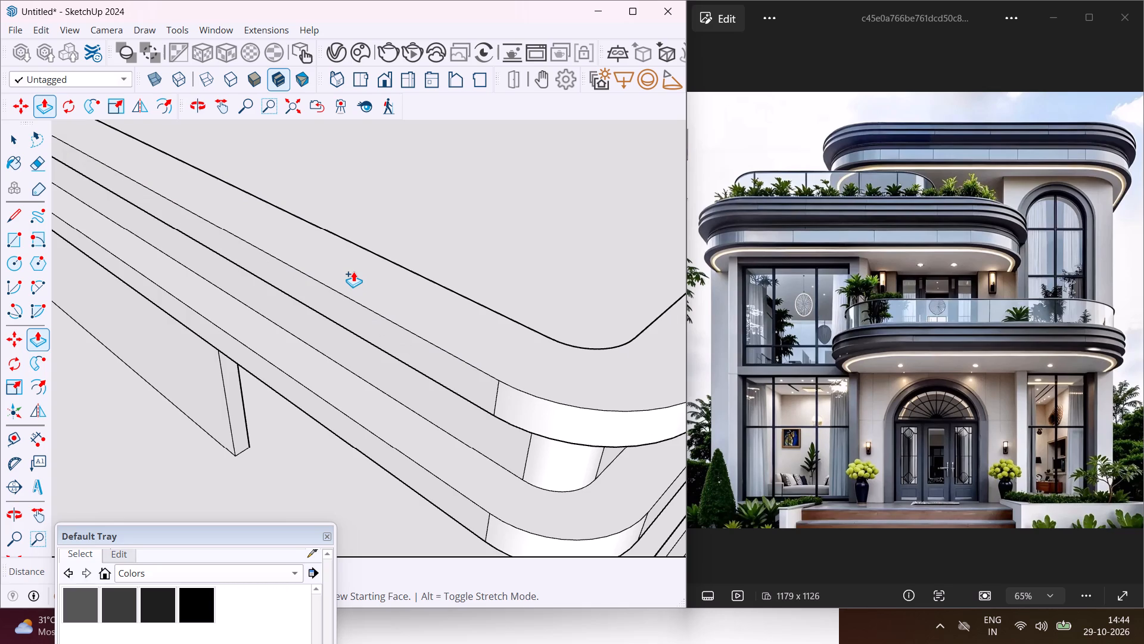
click(353, 271)
key(Escape)
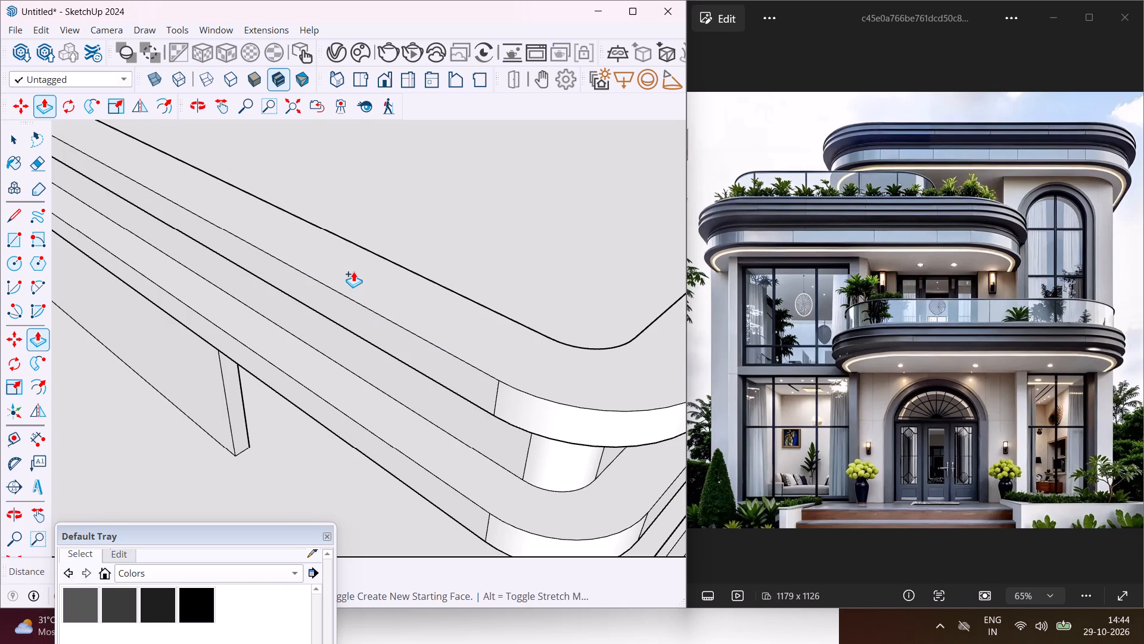
key(space)
Offset the raised roof band's outer edge slightly outward to add a narrow strip around it.
scroll(379, 289, up, 2)
click(379, 289)
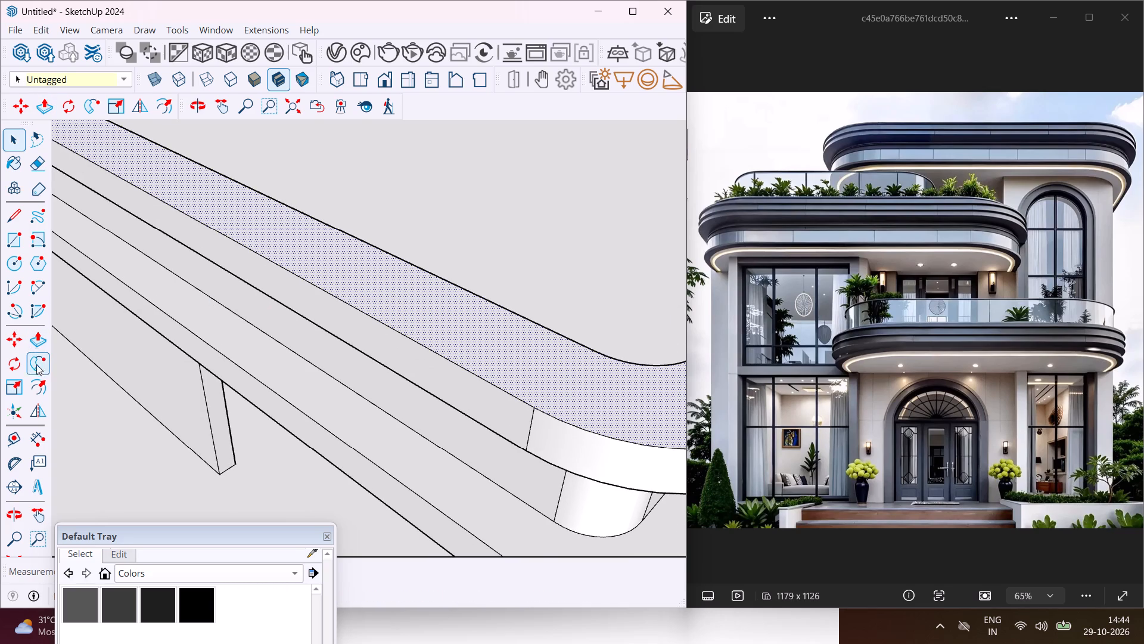
click(36, 383)
scroll(328, 330, up, 2)
click(331, 328)
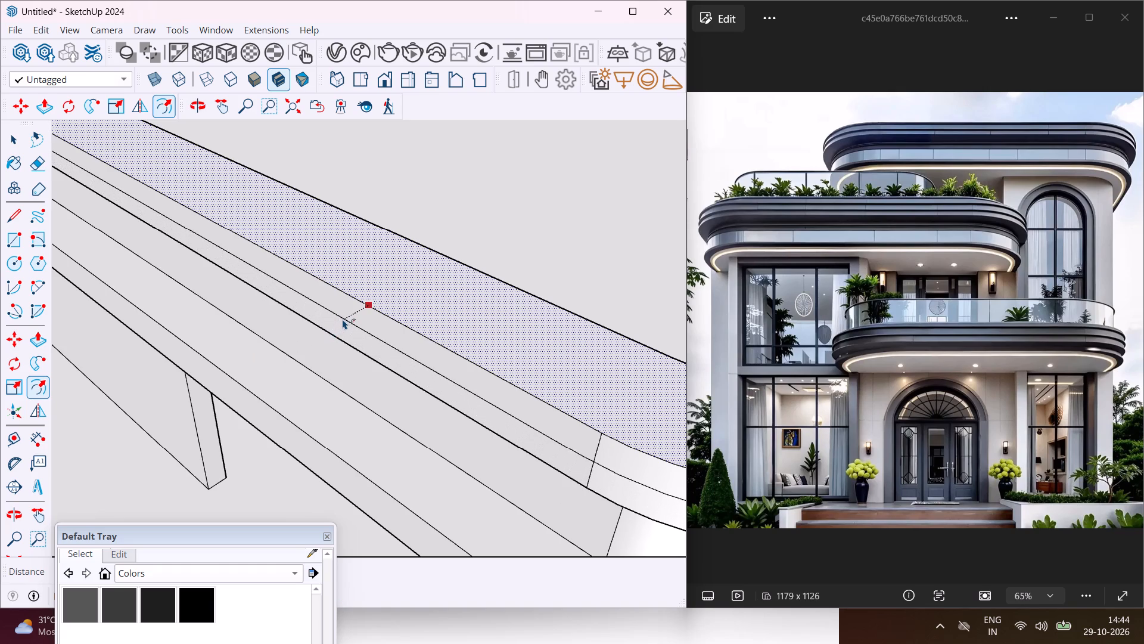
click(344, 318)
key(Escape)
key(space)
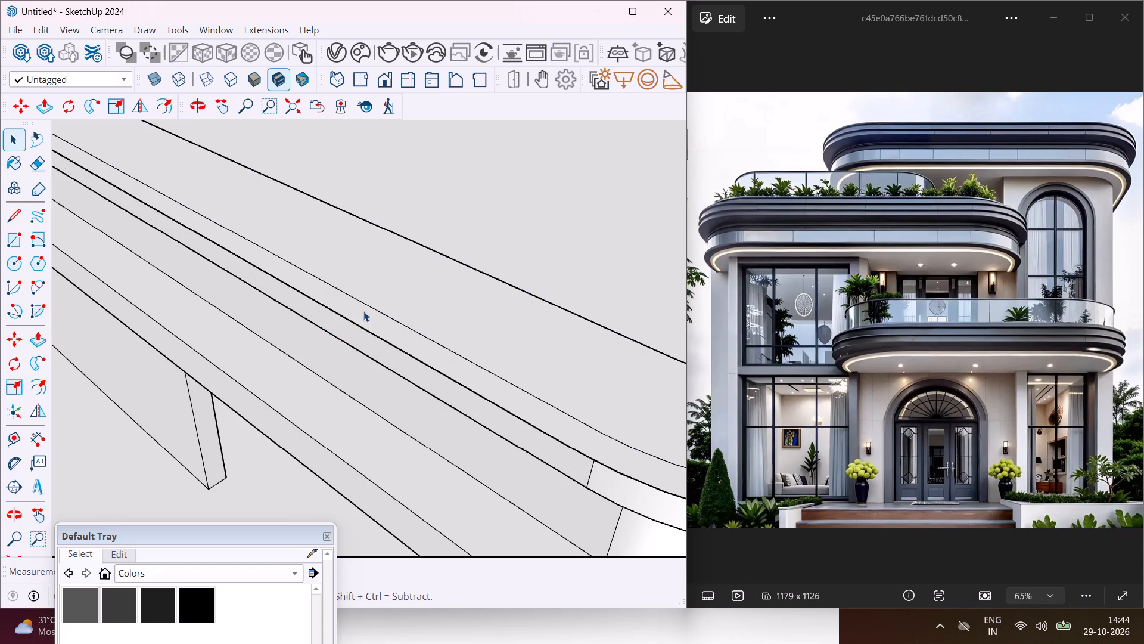
Push/Pull the narrow outer strip around the roof band slightly upward.
scroll(363, 311, up, 4)
click(370, 312)
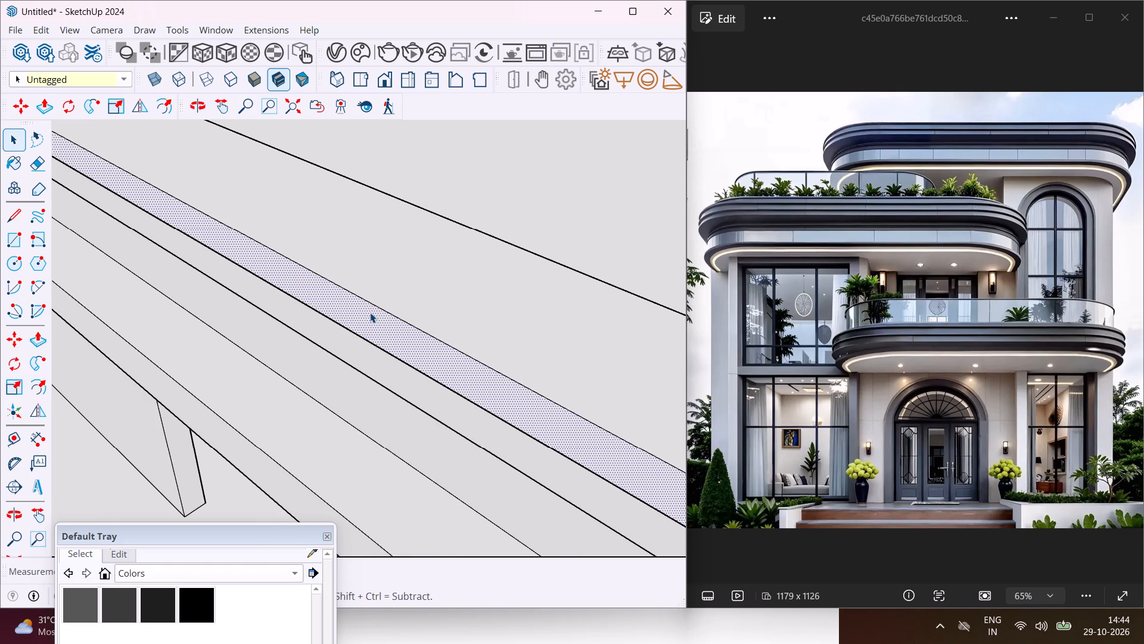
key(p)
click(370, 312)
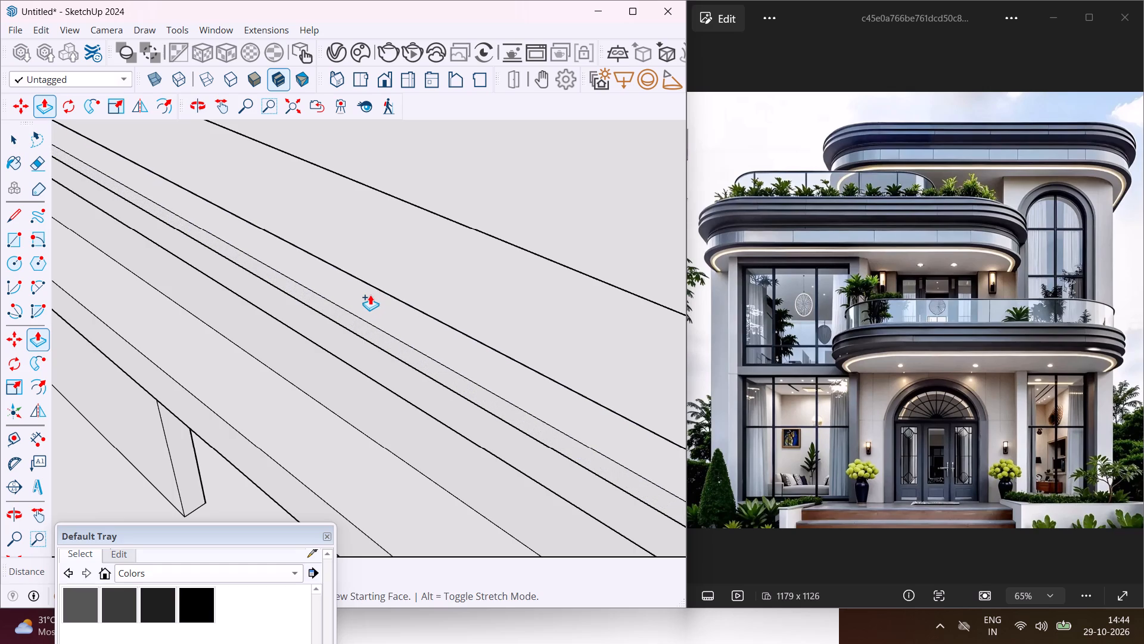
click(369, 299)
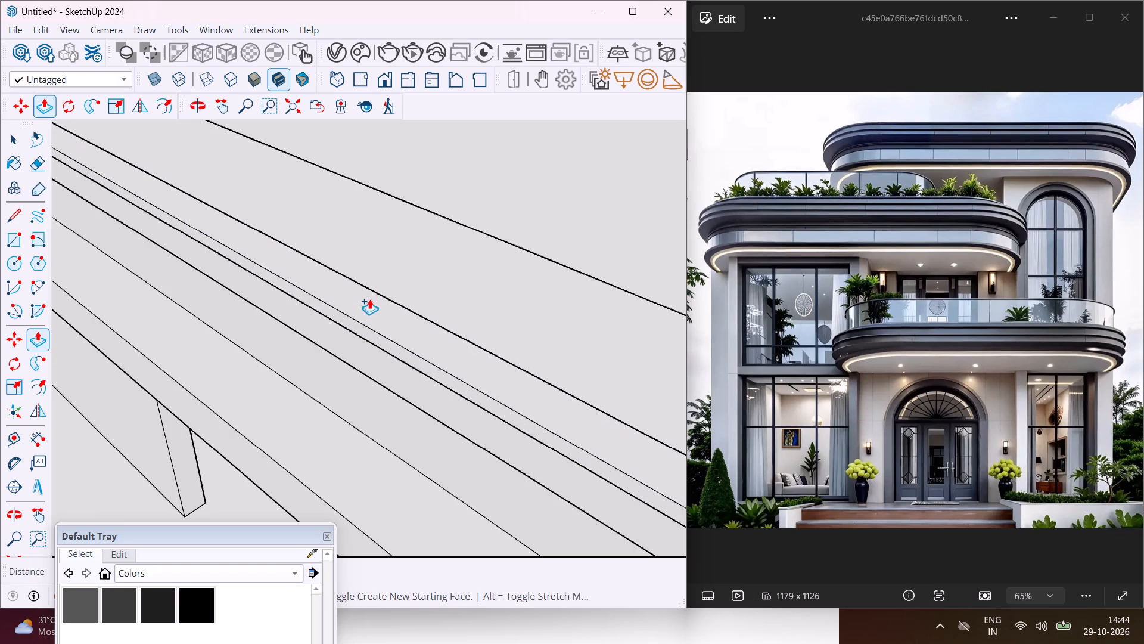
key(Escape)
key(space)
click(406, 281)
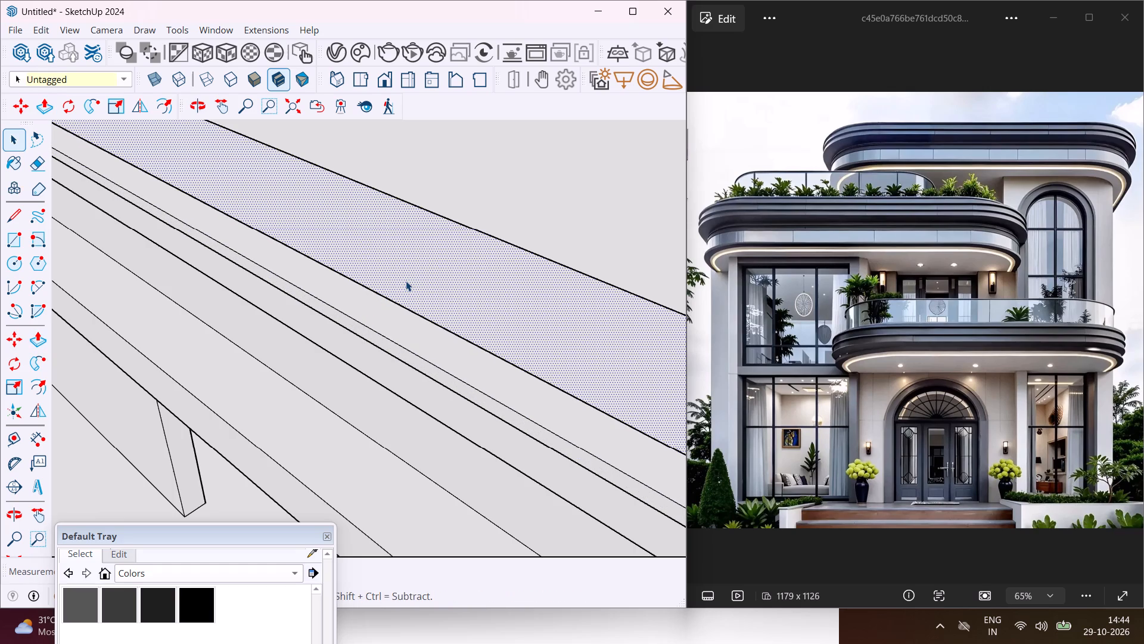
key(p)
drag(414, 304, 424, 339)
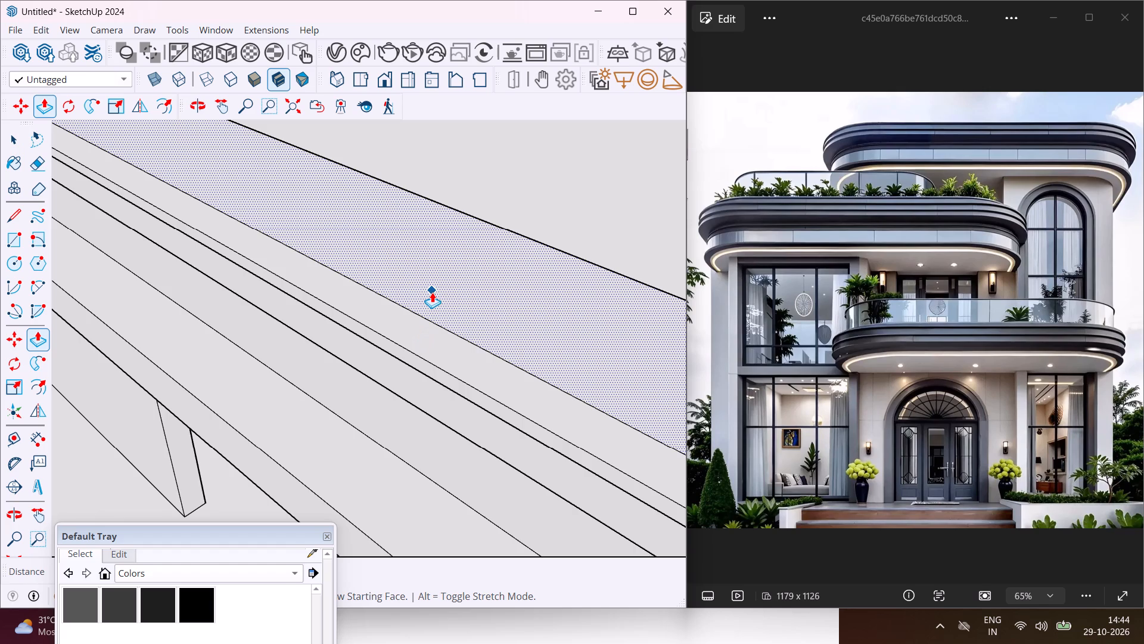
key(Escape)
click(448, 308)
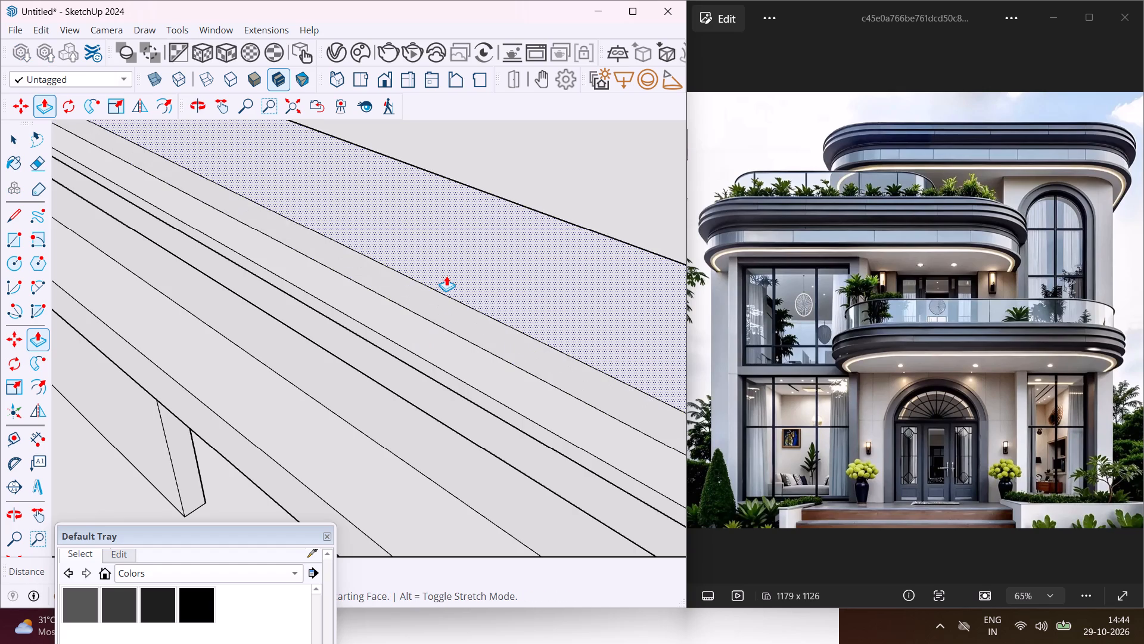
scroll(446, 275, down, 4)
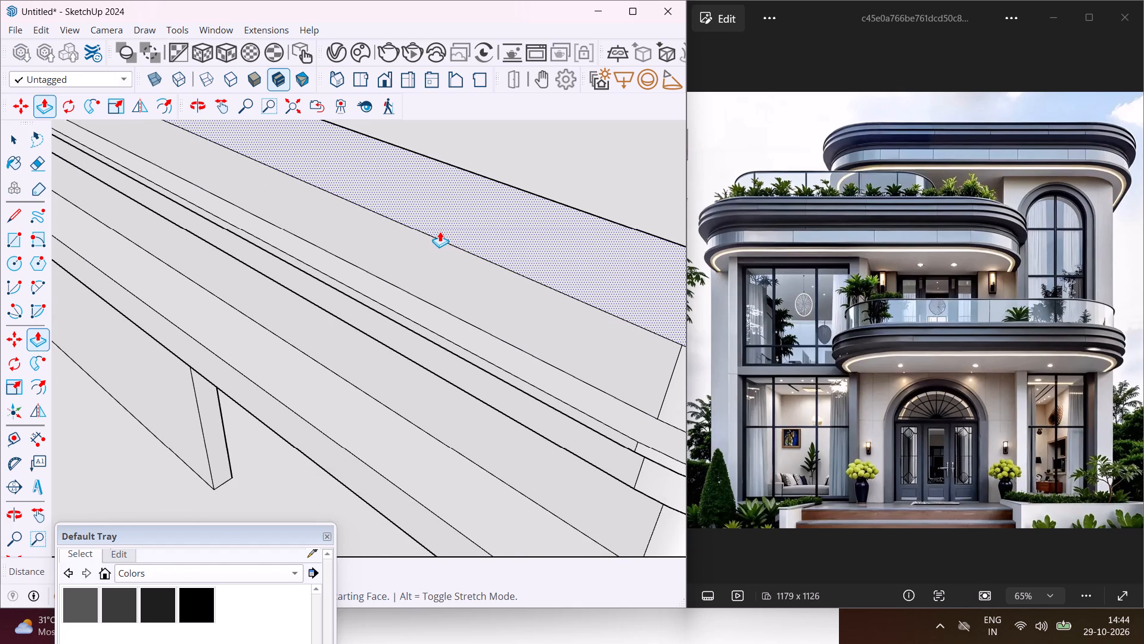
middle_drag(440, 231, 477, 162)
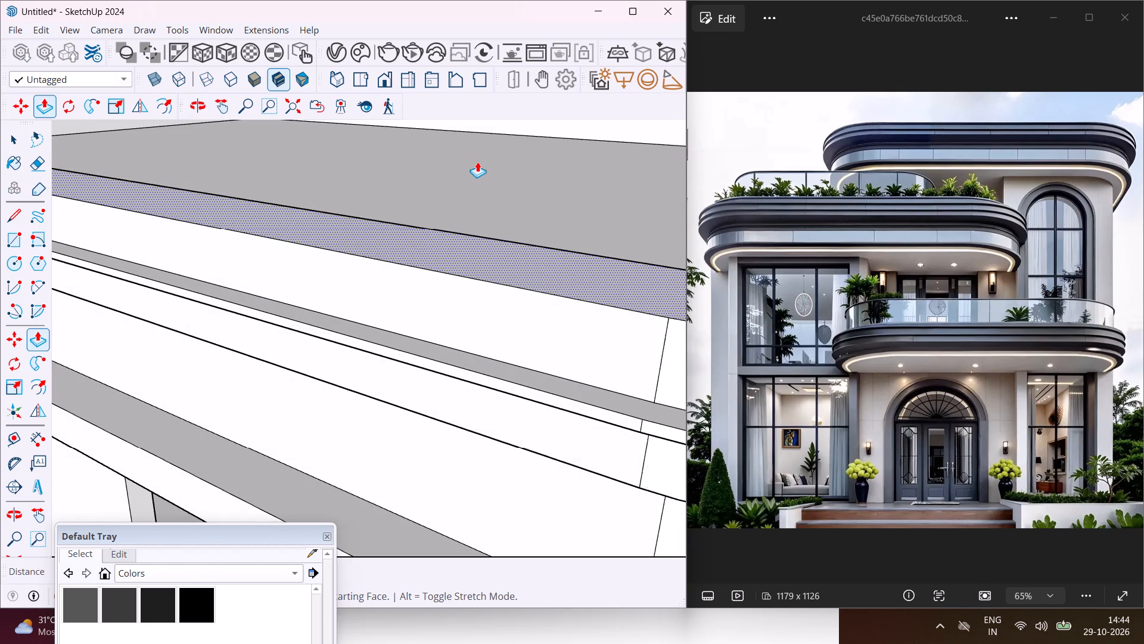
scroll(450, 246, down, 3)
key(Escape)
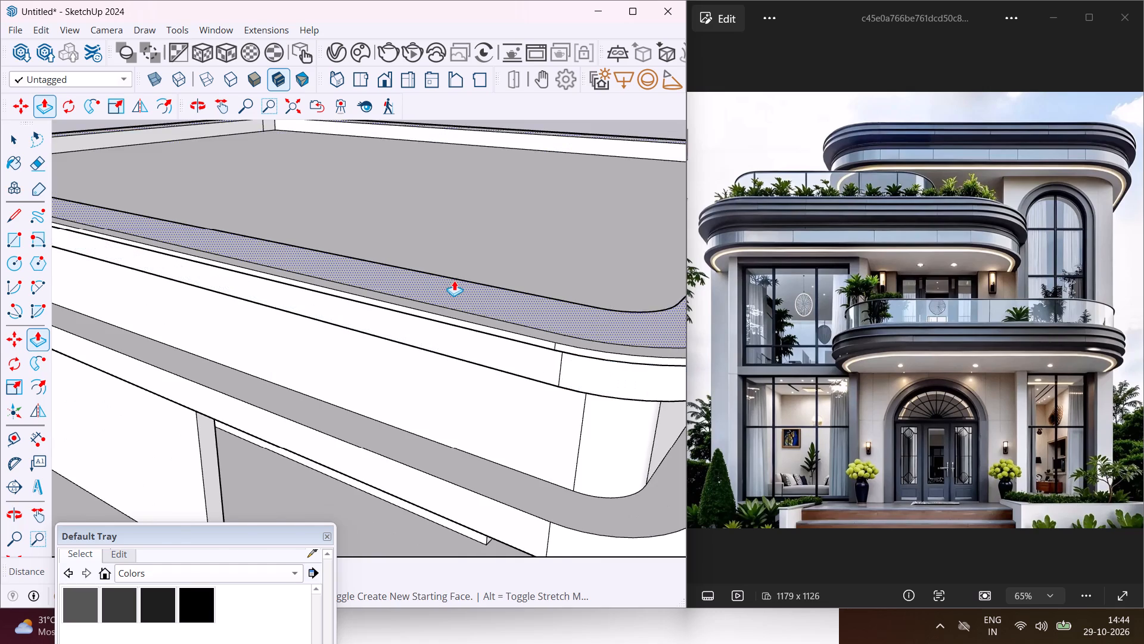
Push/Pull the top face of the roof rim, just inside the narrow outer strip, upward to form a raised layer.
scroll(454, 280, up, 2)
click(456, 286)
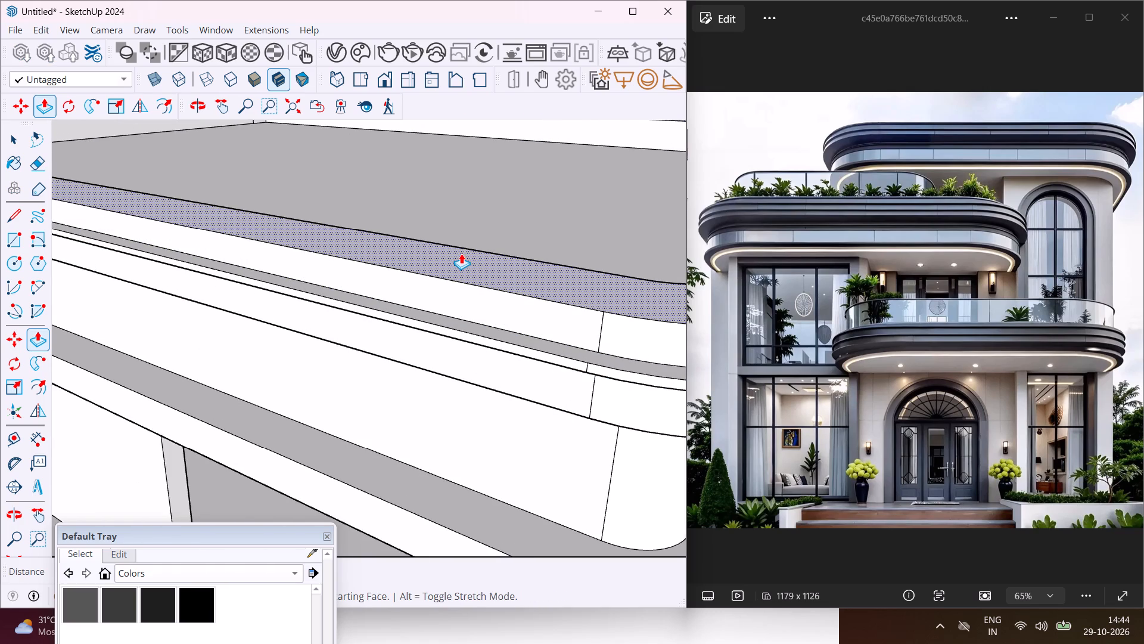
click(461, 250)
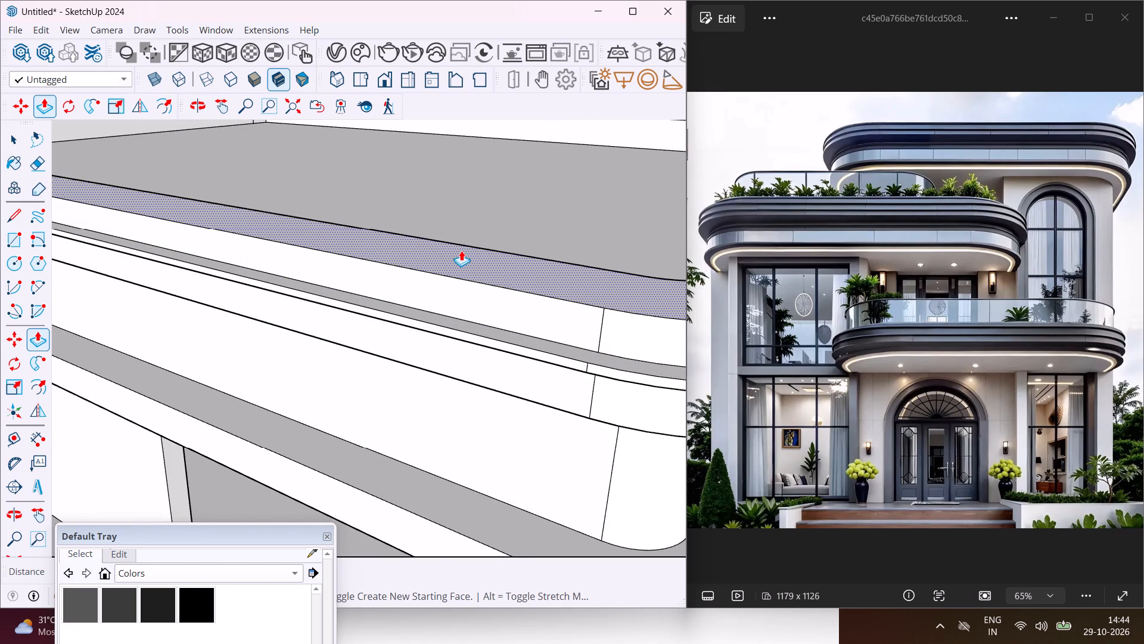
key(Escape)
key(space)
Offset the outer edge of the raised rim's top face outward to add another narrow overhanging strip.
middle_drag(465, 255, 456, 314)
scroll(468, 263, up, 4)
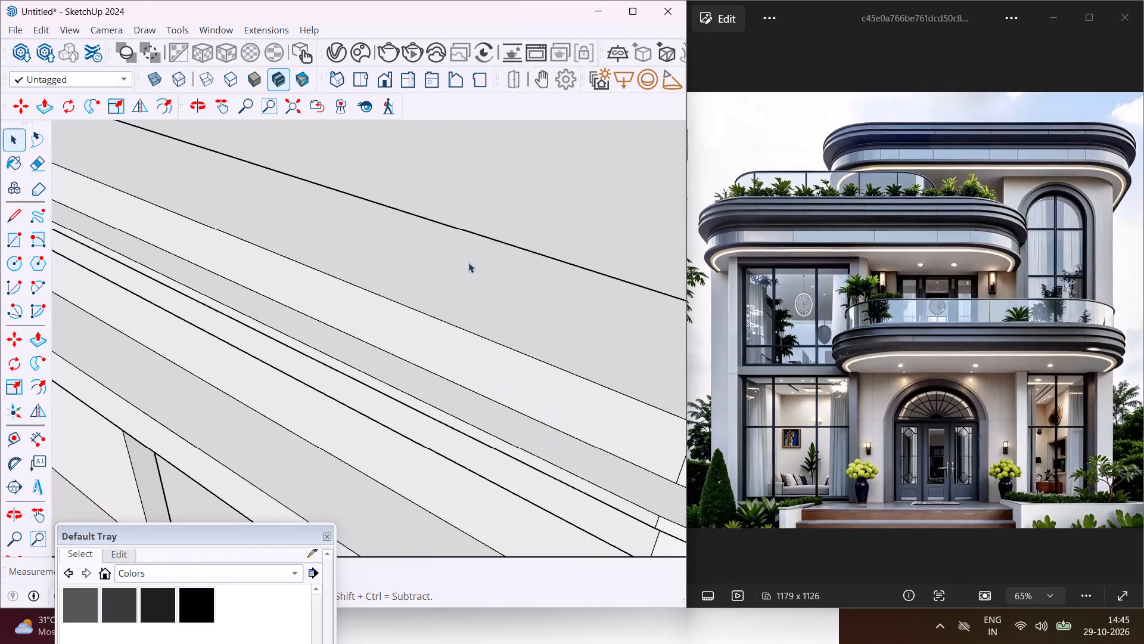
click(449, 301)
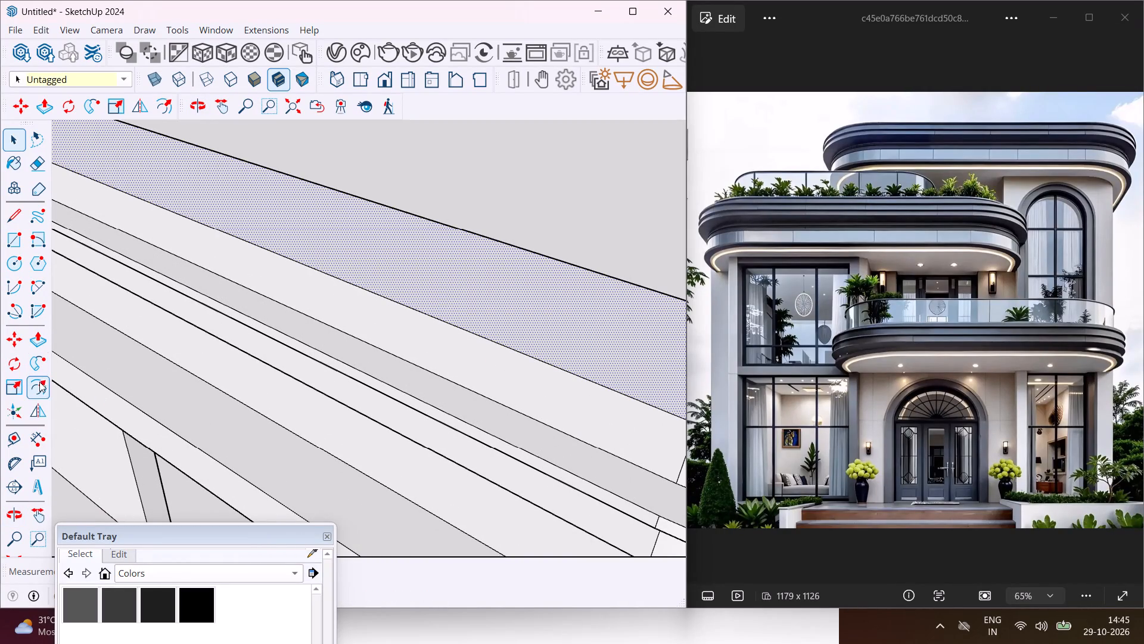
click(39, 382)
scroll(276, 326, up, 3)
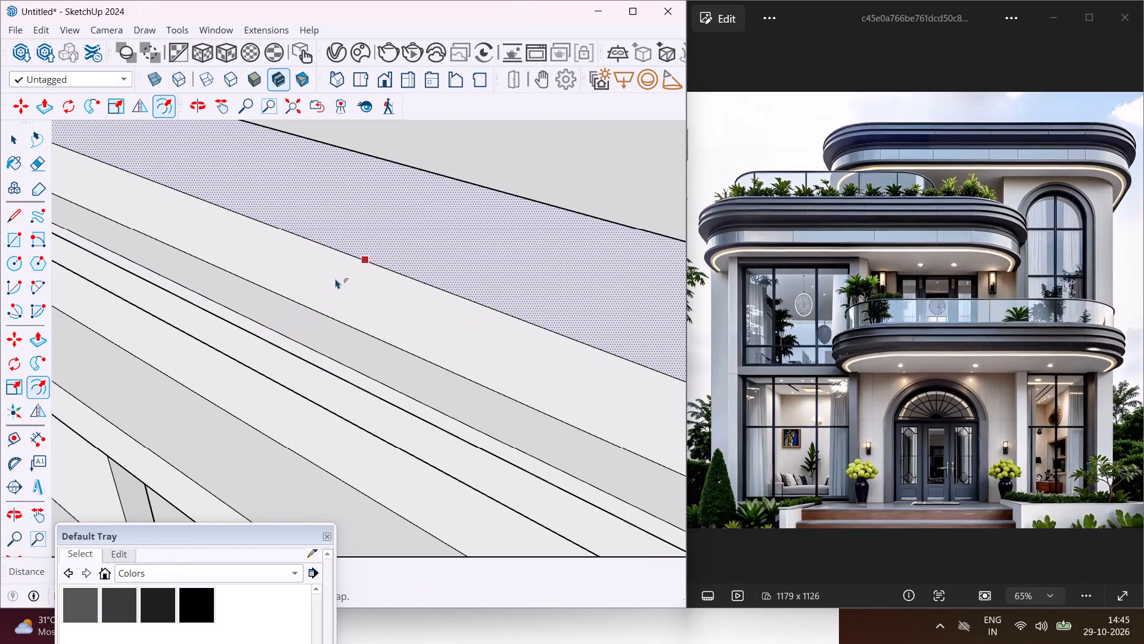
click(337, 275)
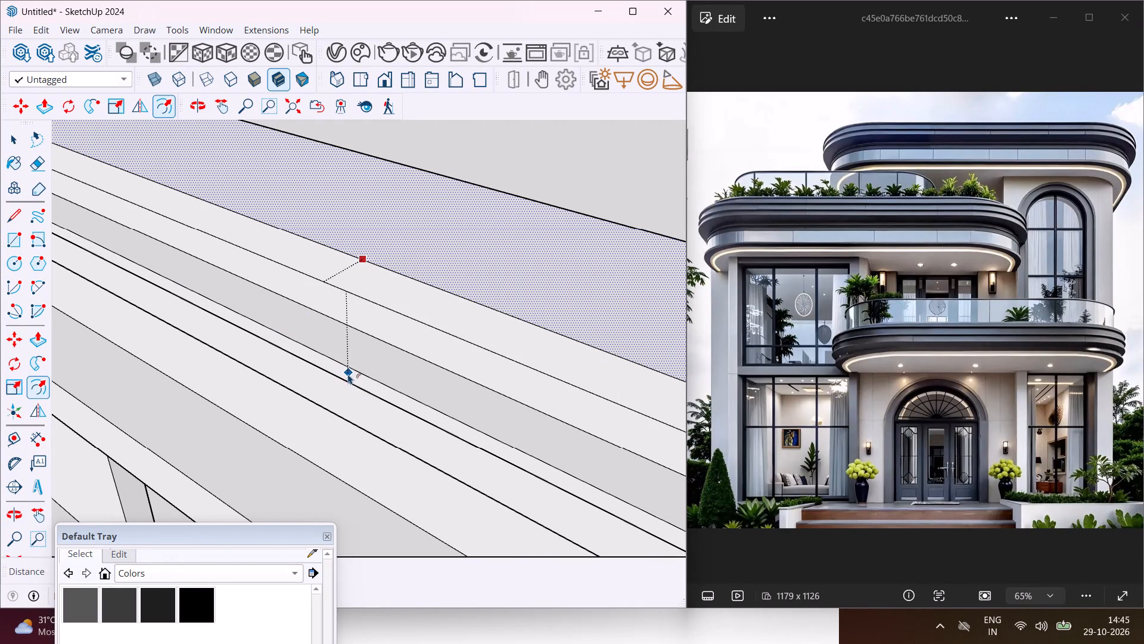
click(350, 371)
key(Escape)
key(space)
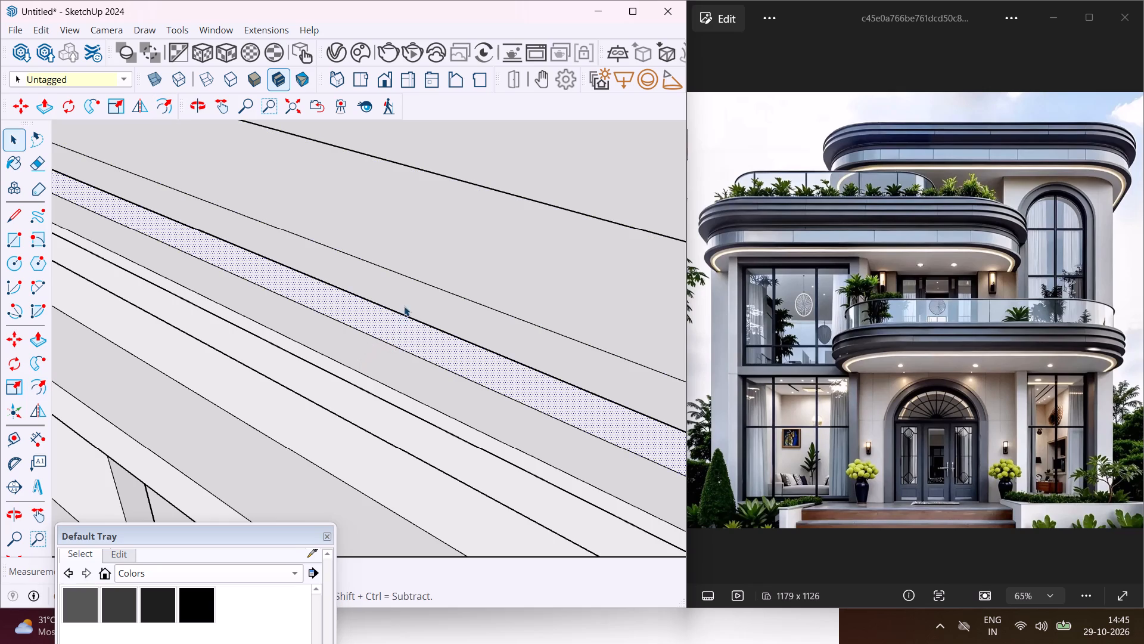
Push/Pull the new narrow strip around the top of the roof rim slightly upward.
click(404, 303)
key(p)
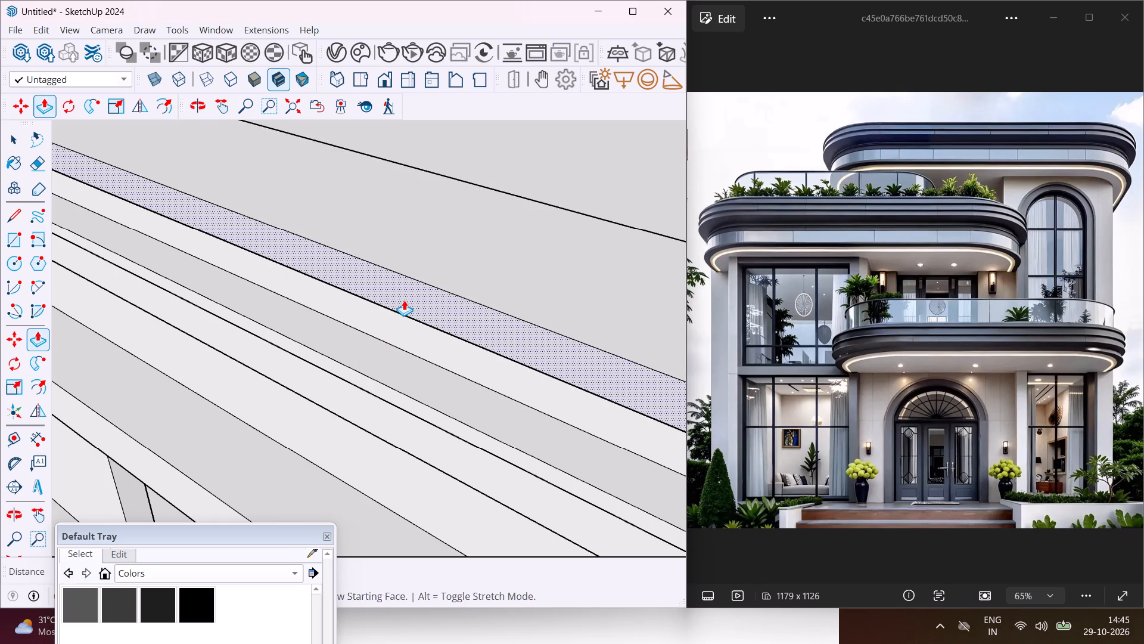
click(404, 300)
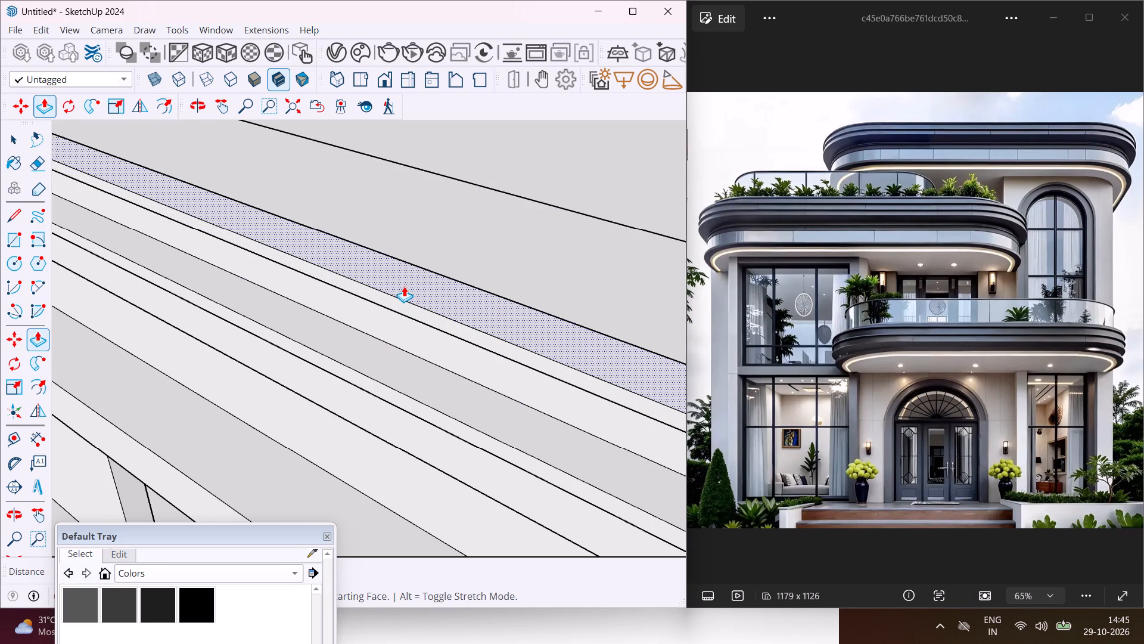
click(404, 286)
key(Escape)
Push/Pull the rim face inside the new strip upward until it is flush with the strip's top.
click(453, 254)
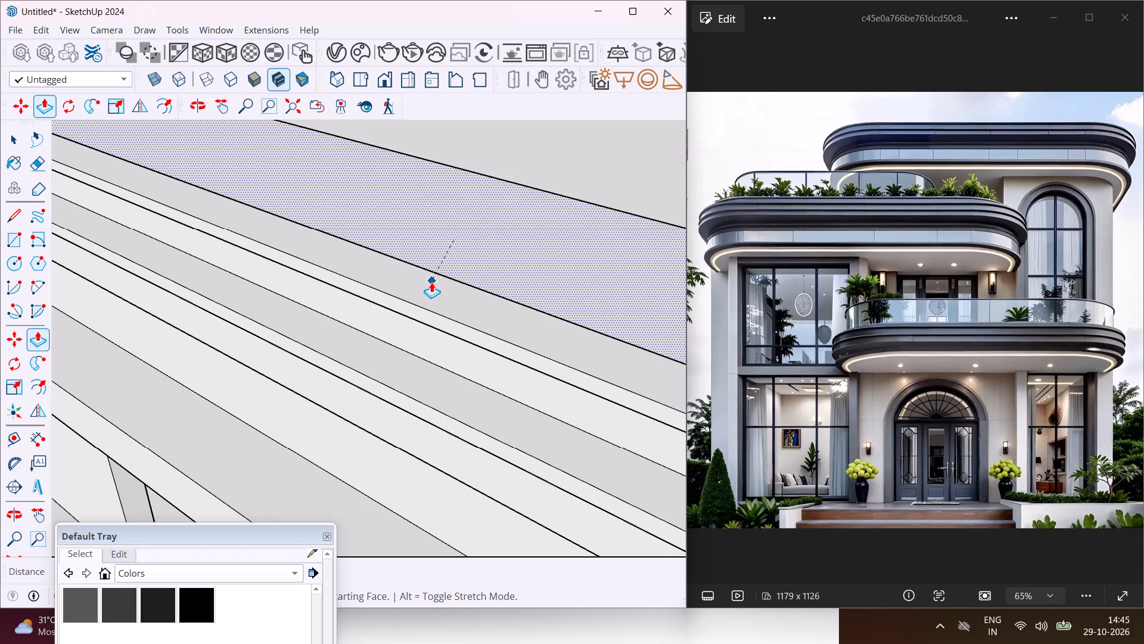
click(431, 283)
Push/Pull the recessed central roof face up level with the surrounding rim.
scroll(380, 314, down, 6)
scroll(423, 285, down, 5)
middle_drag(511, 223, 462, 255)
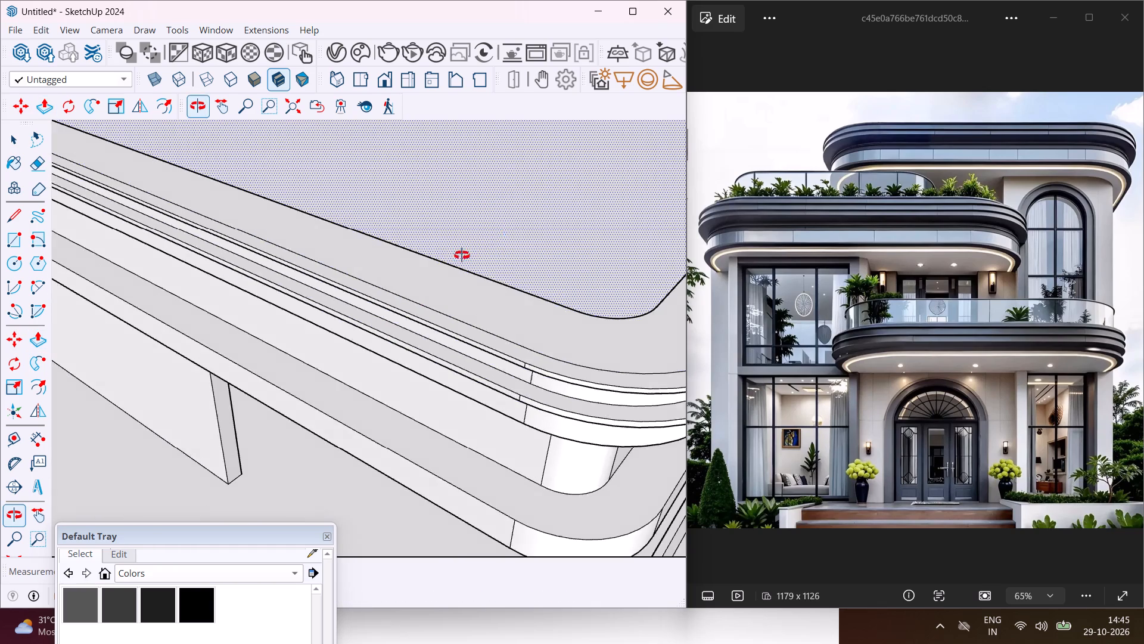
middle_drag(462, 255, 365, 283)
click(365, 284)
click(278, 352)
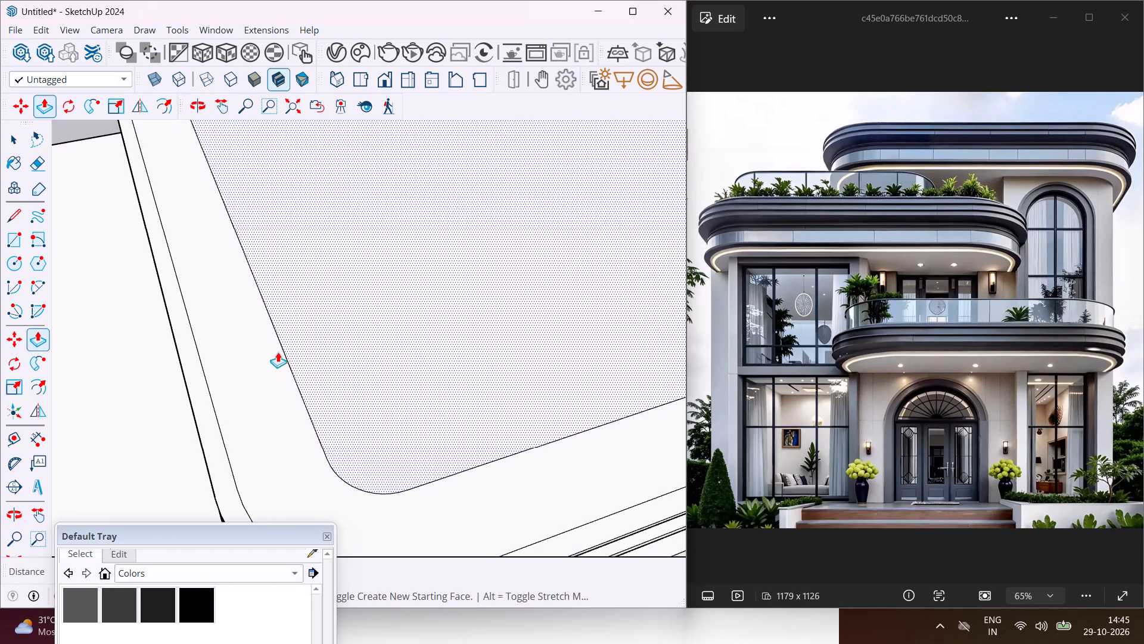
Offset the underside face of the top roof's overhanging cornice inward, leaving a narrow strip along the roof block's wall.
scroll(278, 352, down, 1)
middle_drag(278, 352, 336, 236)
scroll(322, 254, down, 5)
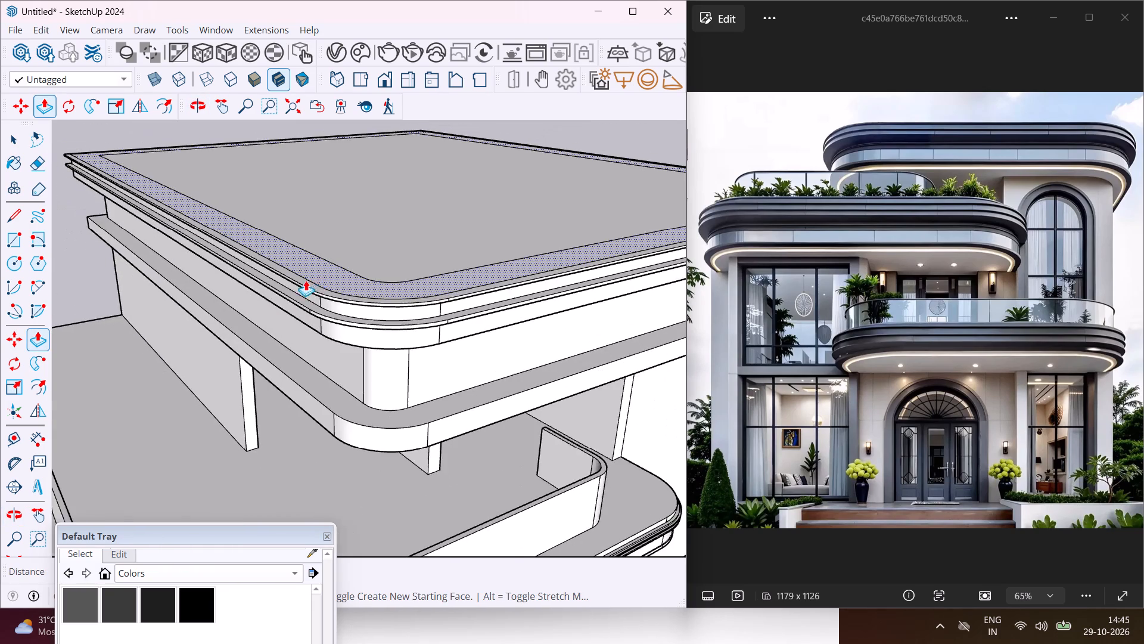
scroll(304, 281, down, 11)
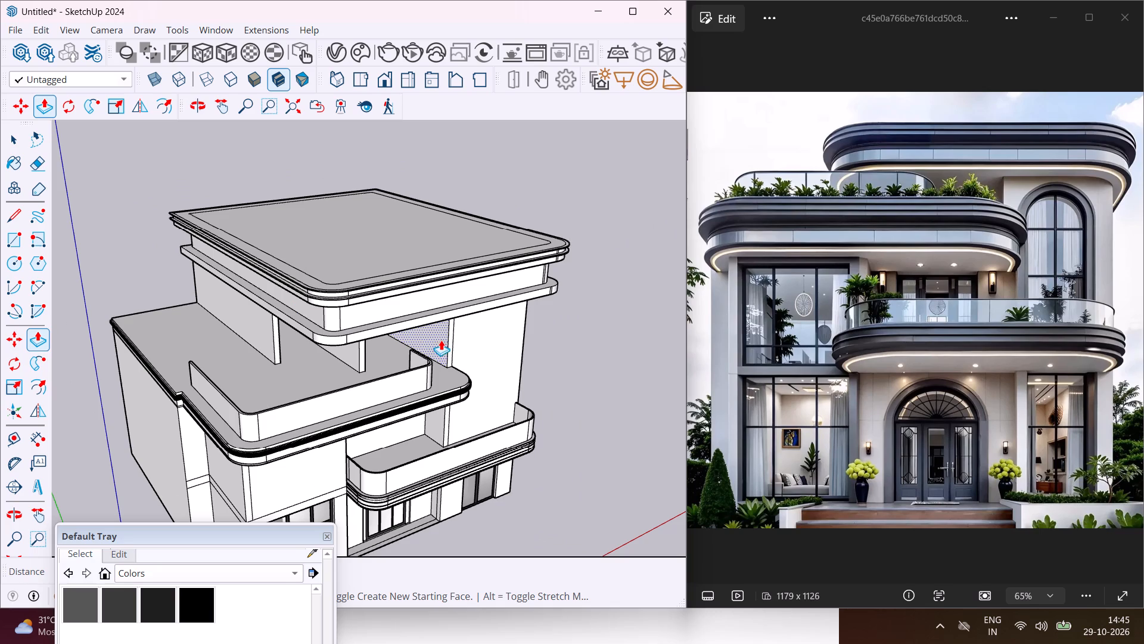
scroll(444, 365, up, 3)
middle_drag(435, 354, 447, 275)
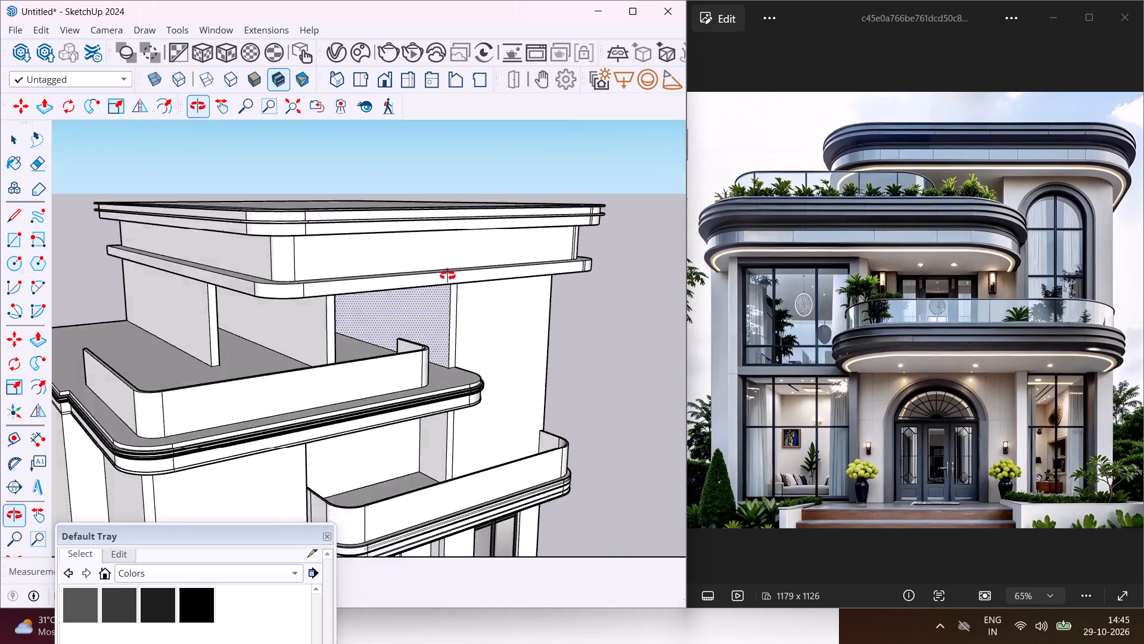
middle_drag(447, 275, 503, 179)
key(Escape)
key(space)
scroll(384, 184, up, 4)
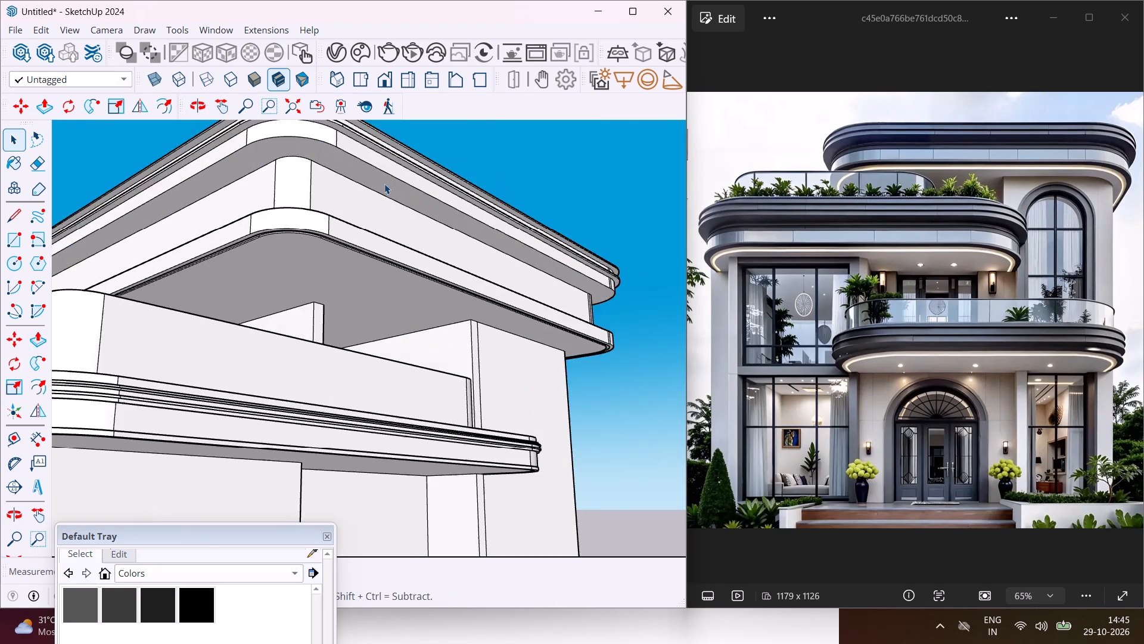
scroll(384, 184, up, 3)
click(384, 184)
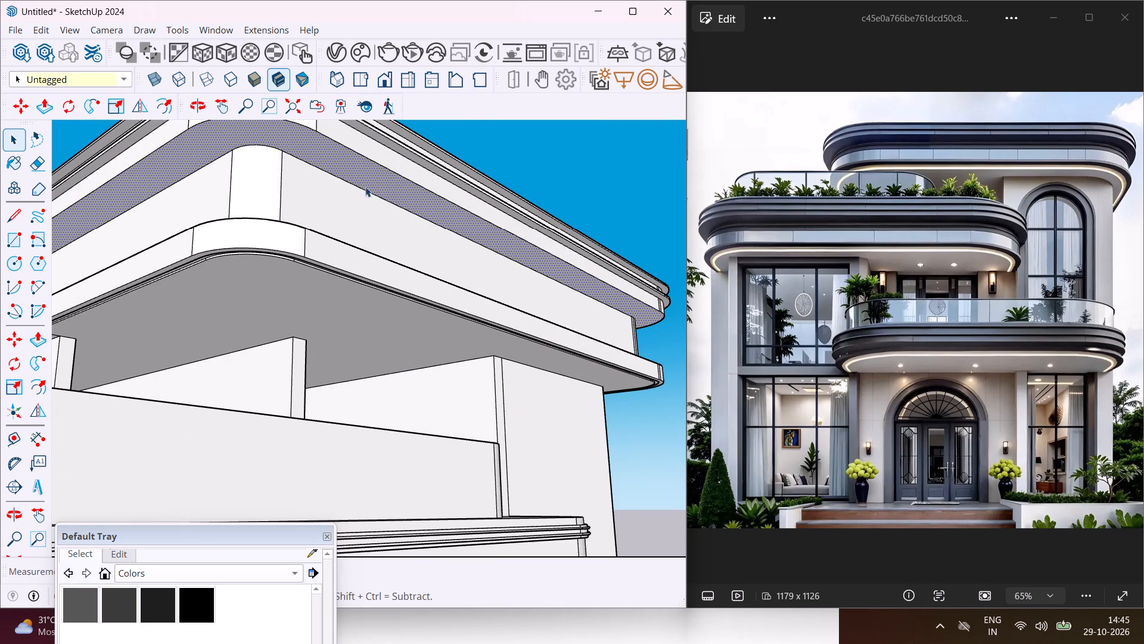
scroll(324, 157, up, 4)
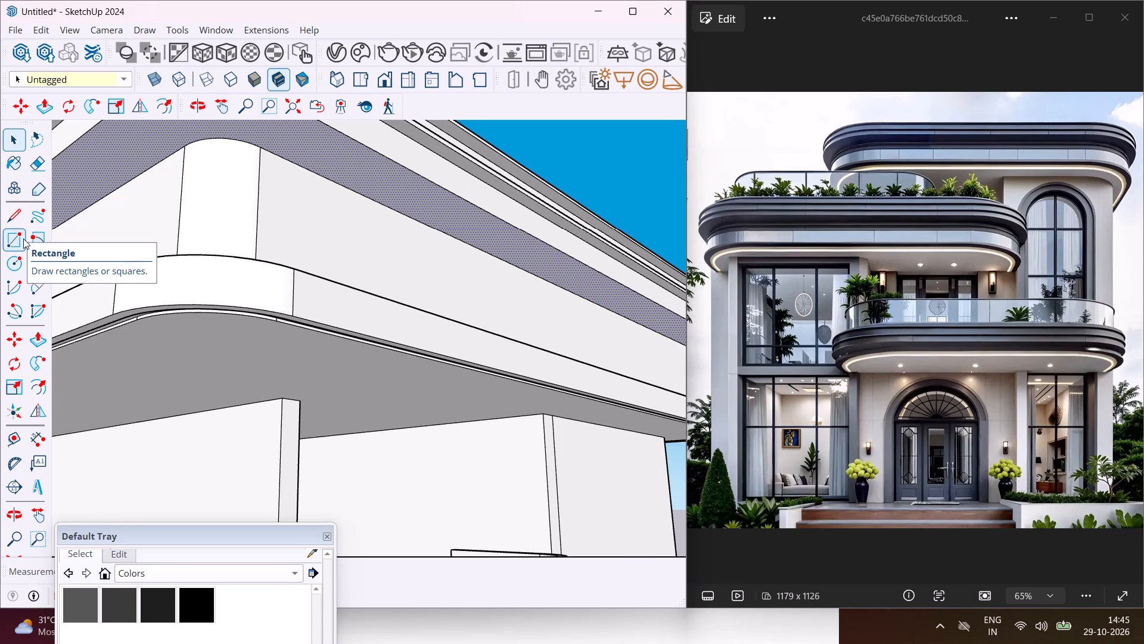
click(39, 390)
scroll(355, 134, up, 2)
click(341, 147)
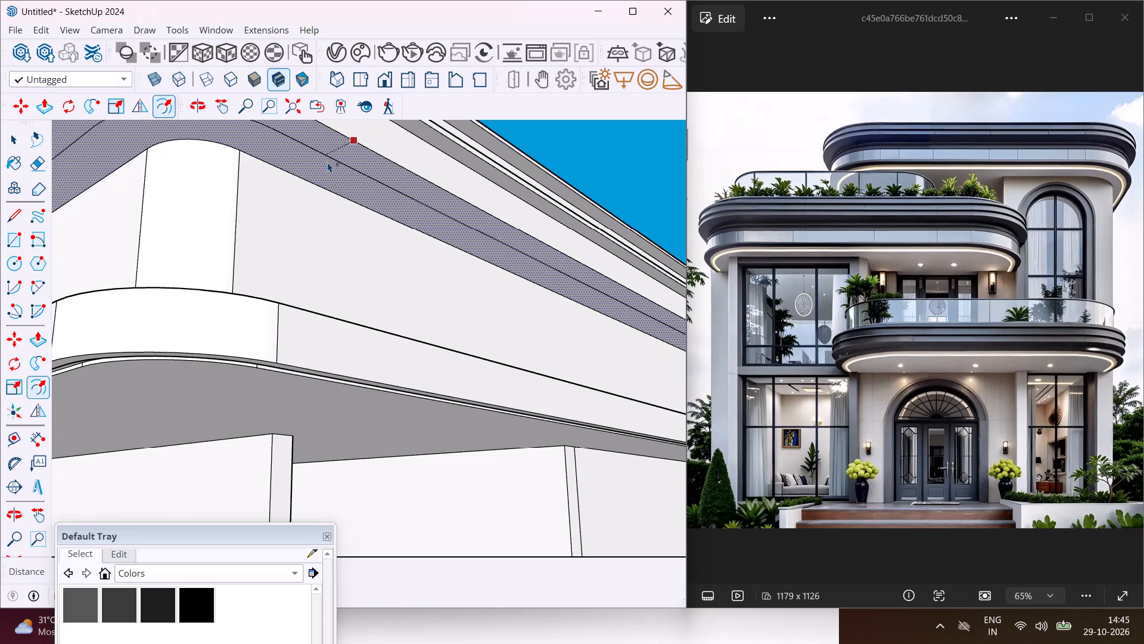
click(318, 169)
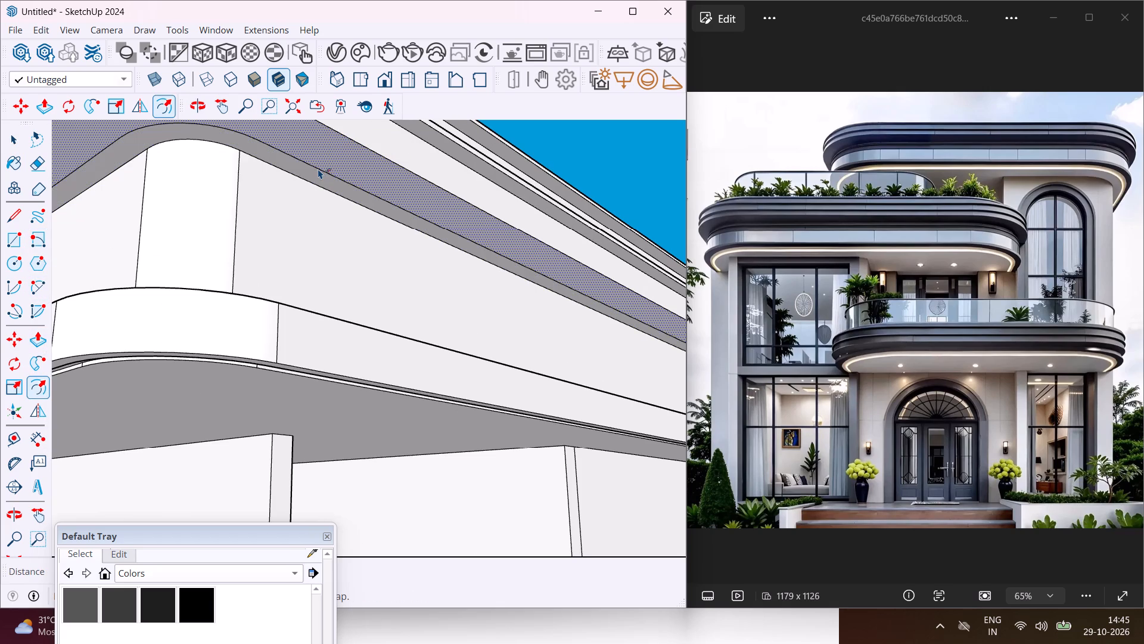
key(Escape)
key(space)
Push/Pull the narrow underside strip beside the roof block's wall slightly downward to form a stepped ledge.
scroll(312, 172, up, 3)
click(312, 172)
key(p)
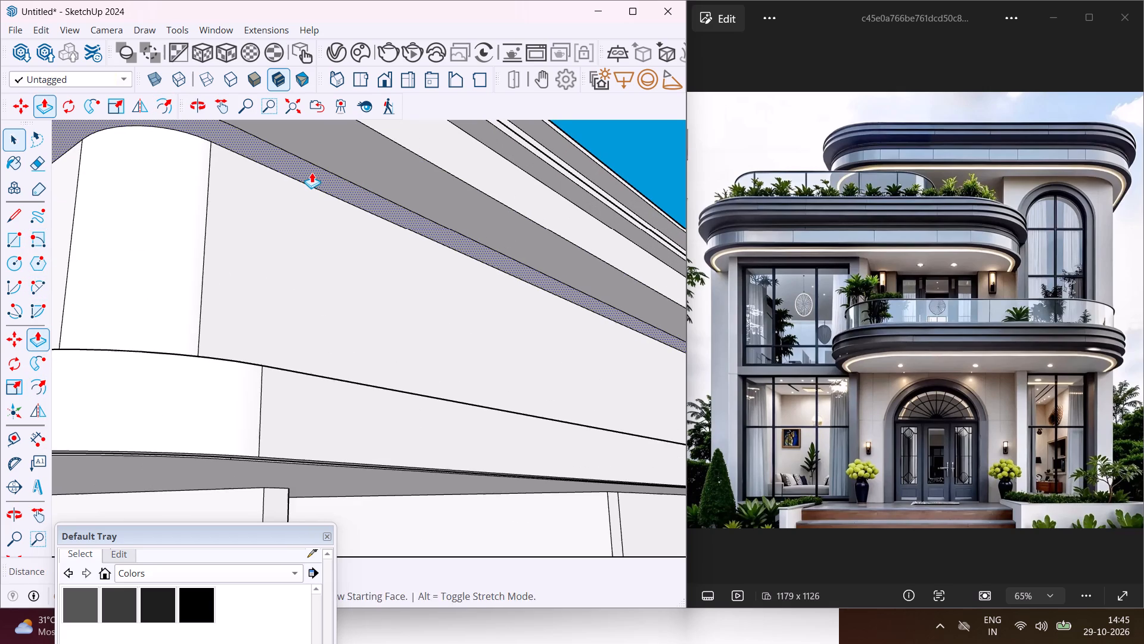
click(312, 172)
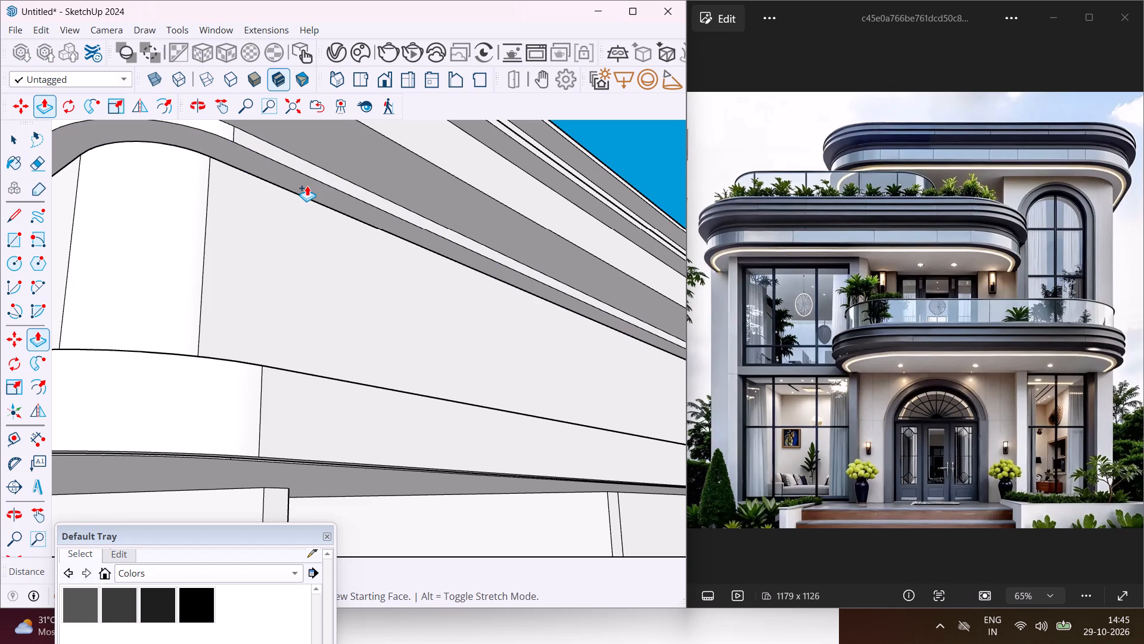
click(307, 185)
key(Escape)
key(space)
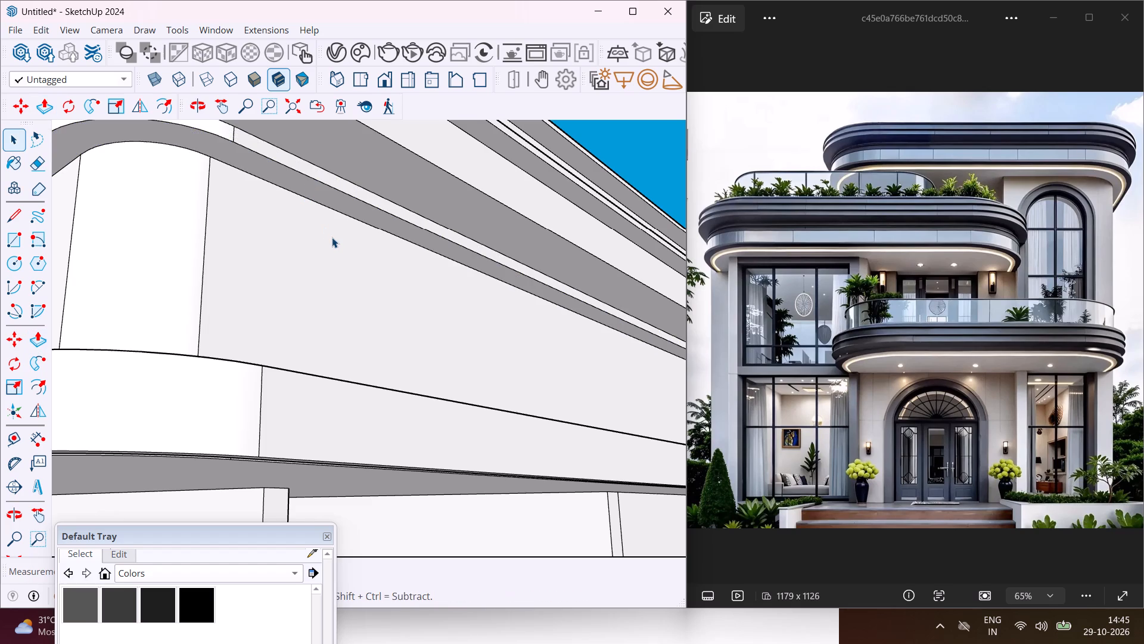
Examine the finished roof cornice, the balcony edge bands and the blank upper-floor front wall from several angles.
scroll(332, 237, down, 17)
scroll(330, 238, down, 4)
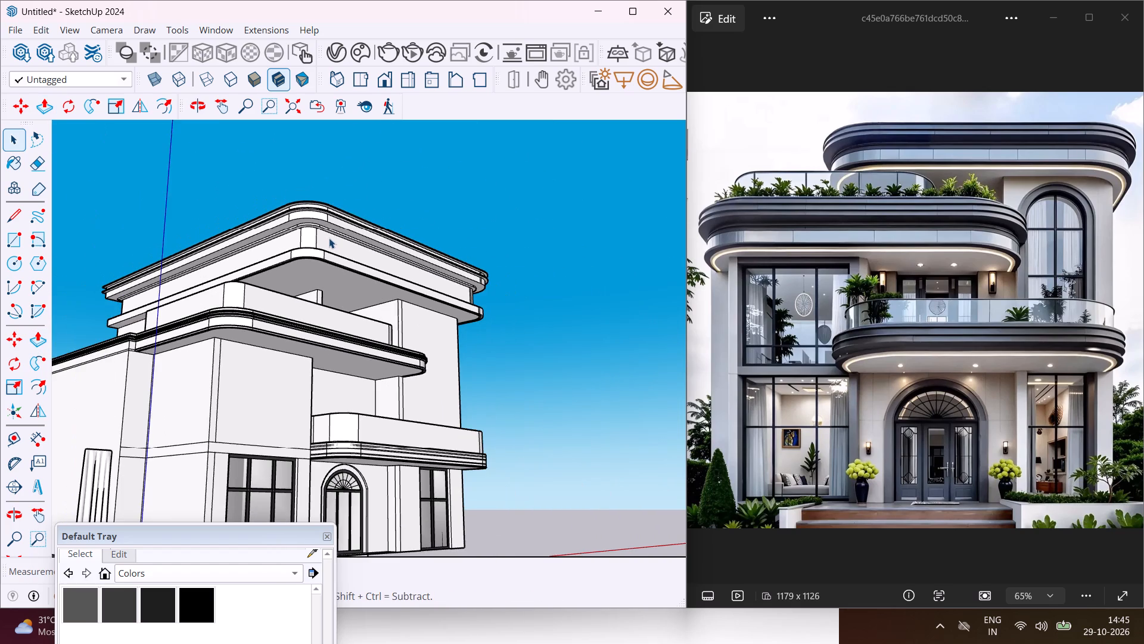
scroll(372, 450, up, 9)
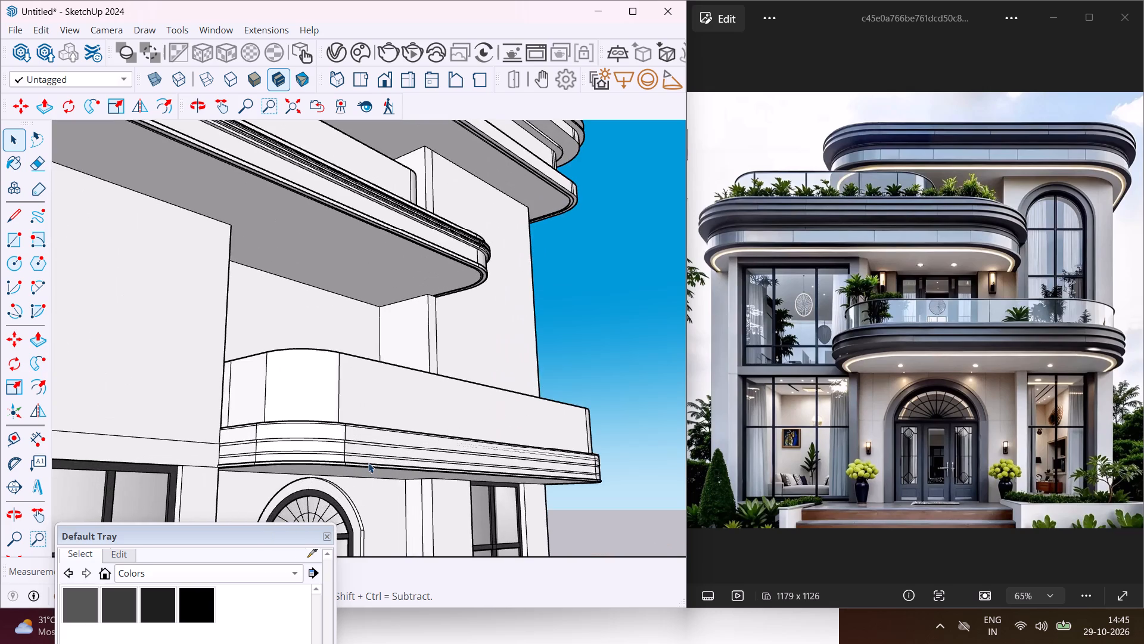
middle_drag(368, 463, 357, 478)
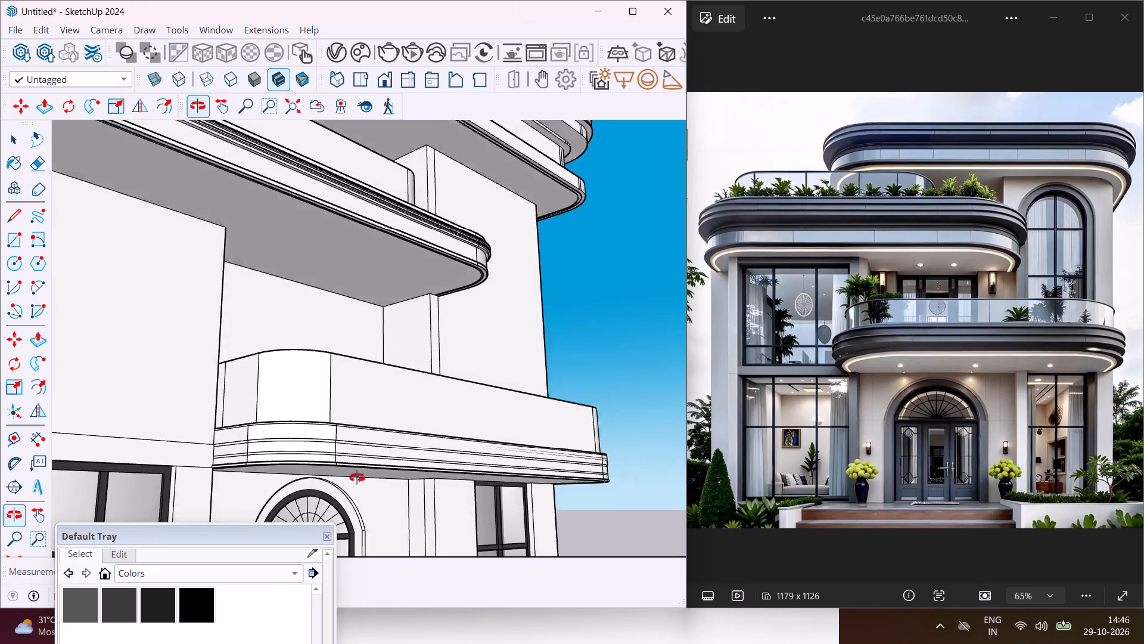
middle_drag(357, 478, 461, 542)
scroll(409, 426, down, 5)
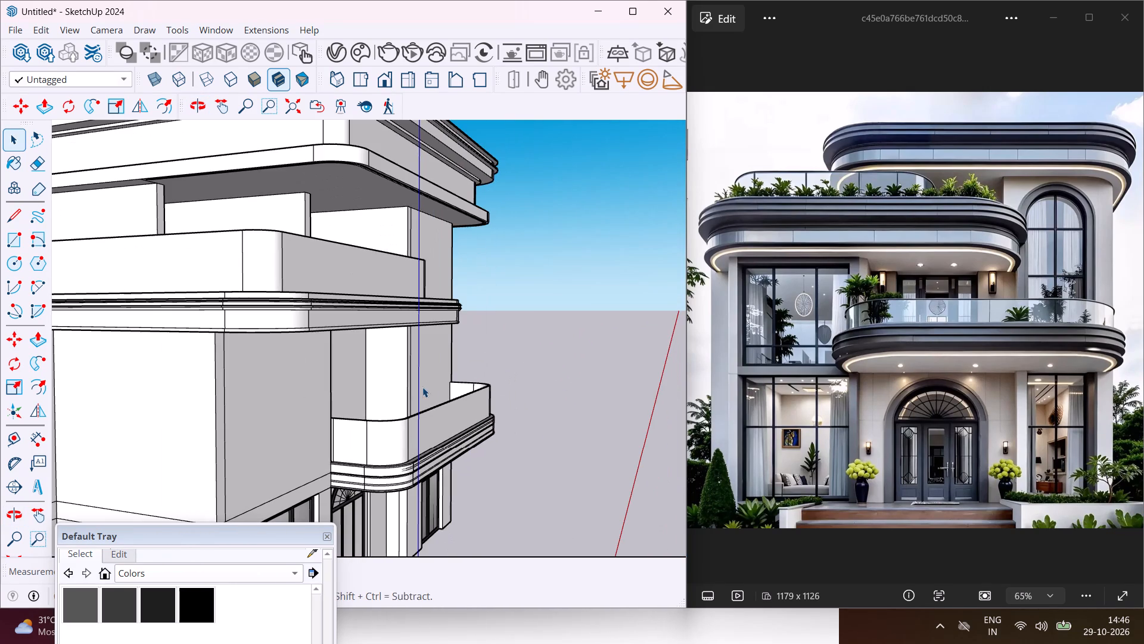
middle_drag(424, 382, 309, 391)
scroll(314, 343, down, 4)
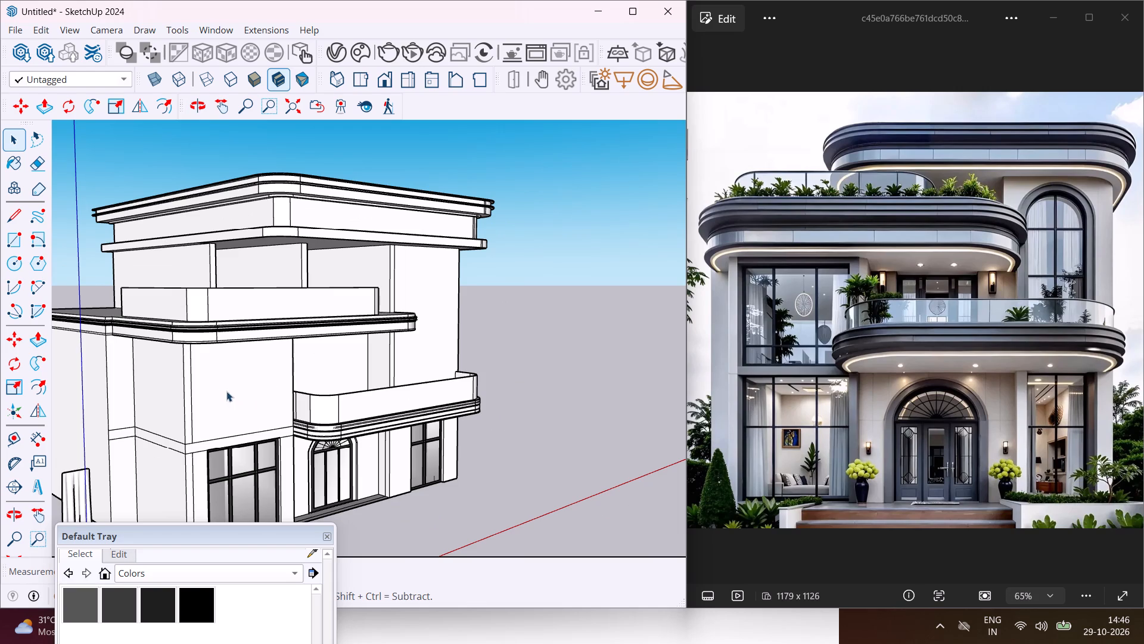
scroll(209, 404, up, 9)
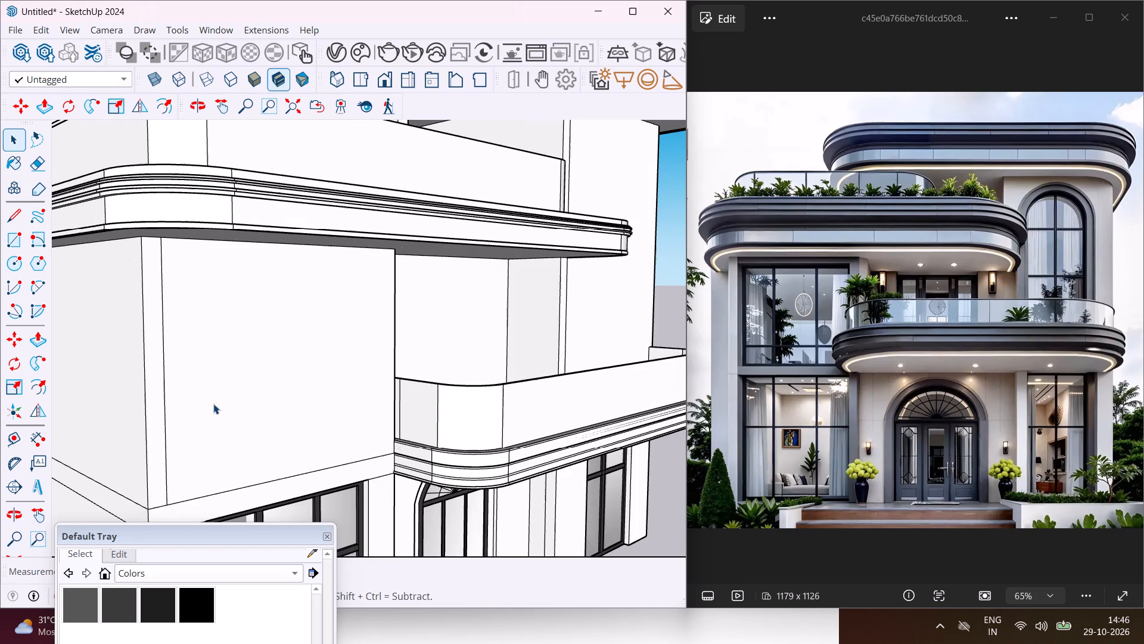
Draw a rectangle on the blank upper-floor front wall, aligned to the ground-floor window's width and reaching up to the cornice underside.
middle_drag(215, 404, 132, 379)
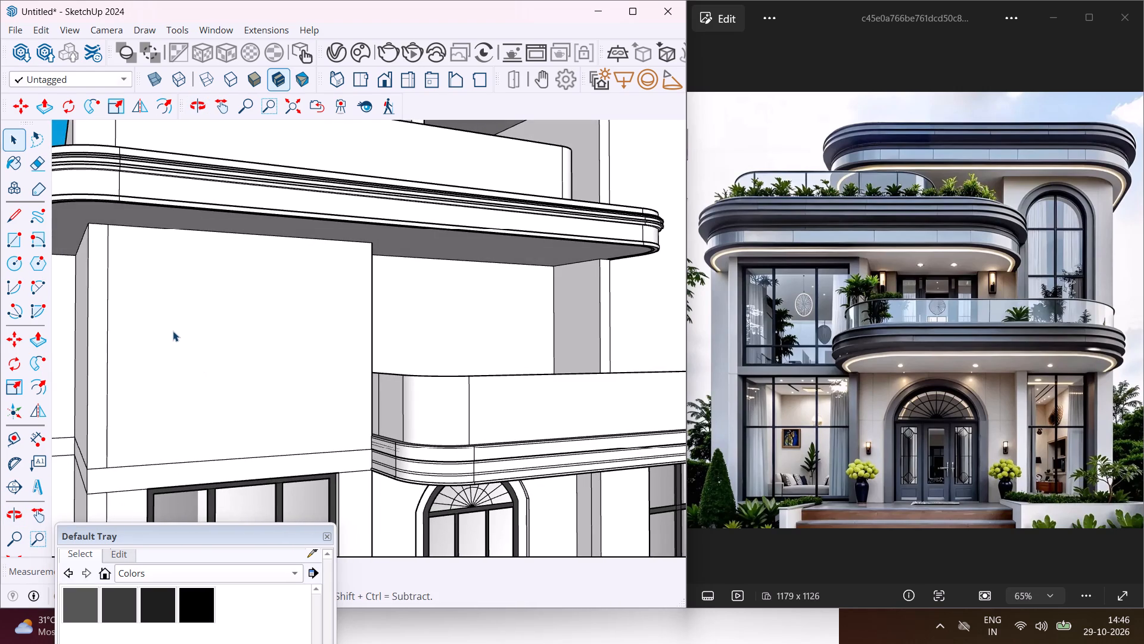
click(11, 243)
scroll(128, 230, up, 4)
scroll(136, 229, down, 7)
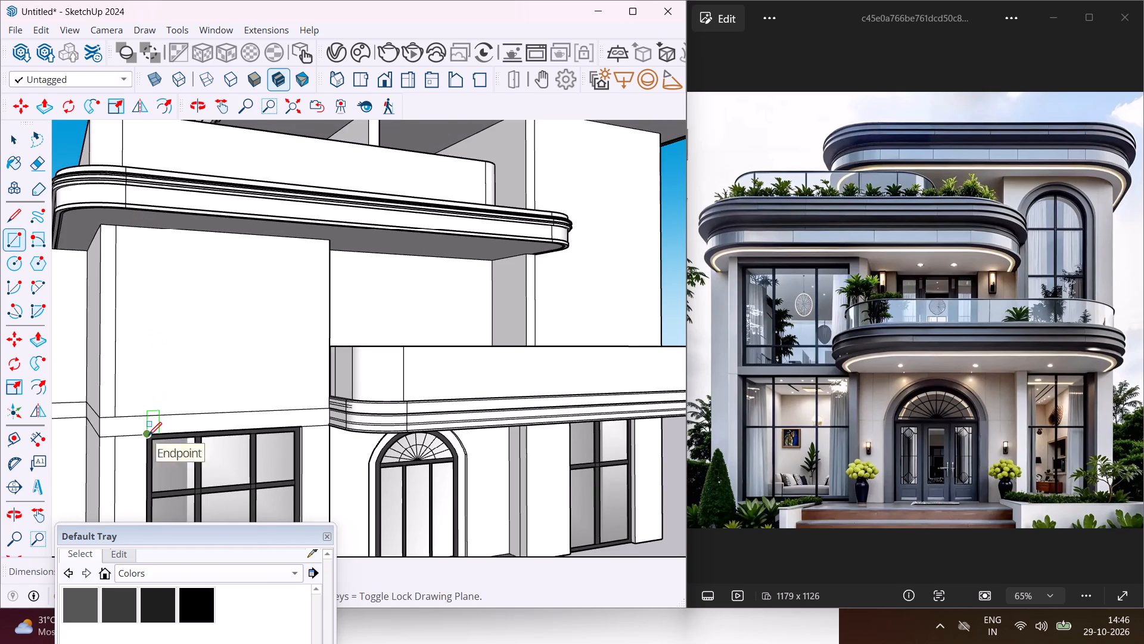
click(148, 417)
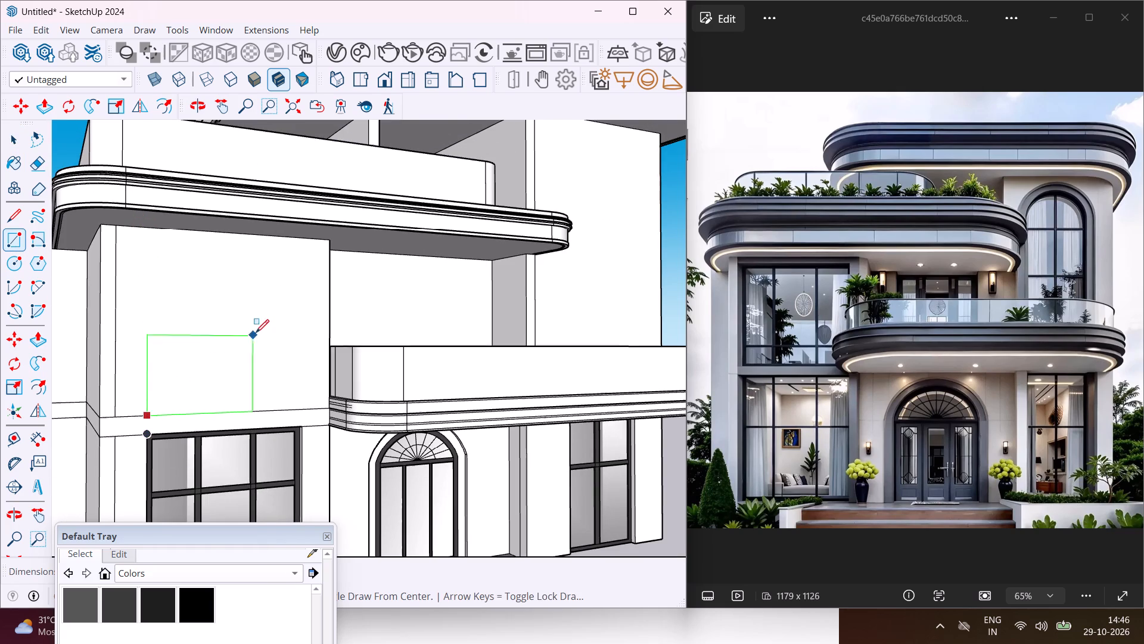
click(302, 240)
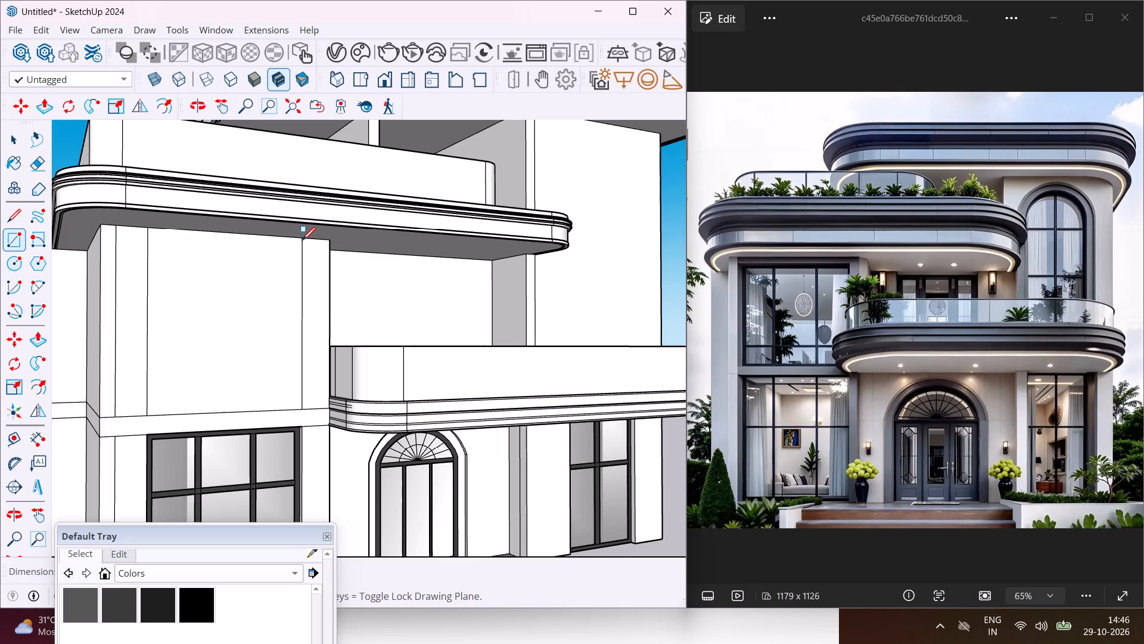
key(Escape)
key(space)
Copy the new upper-floor window rectangle along the red axis to the empty space beside the house.
click(275, 287)
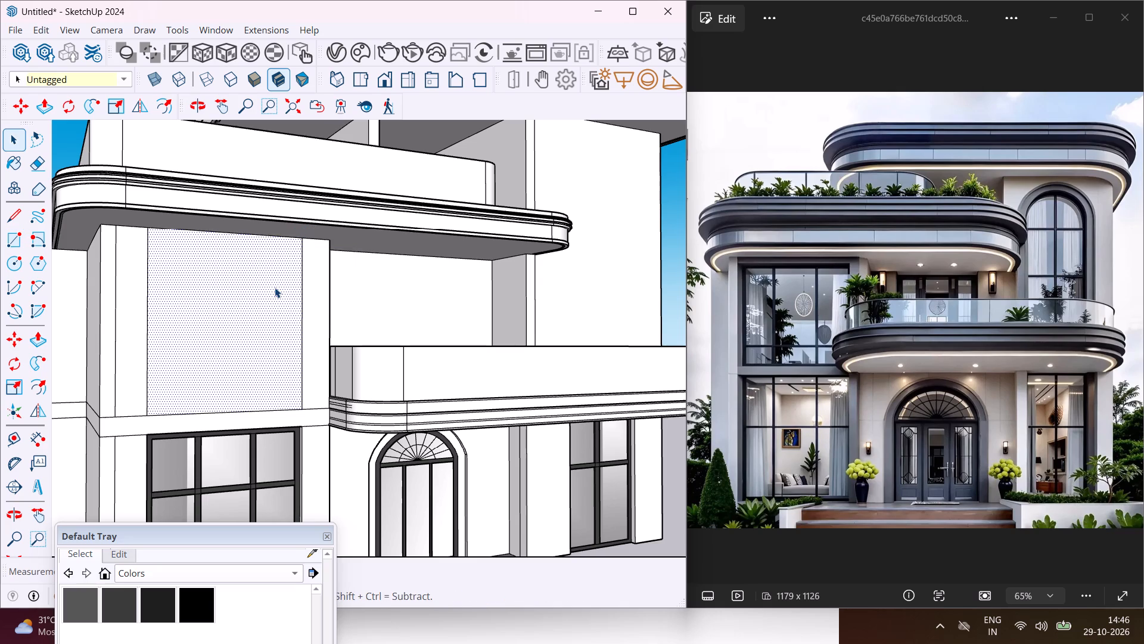
key(m)
click(275, 287)
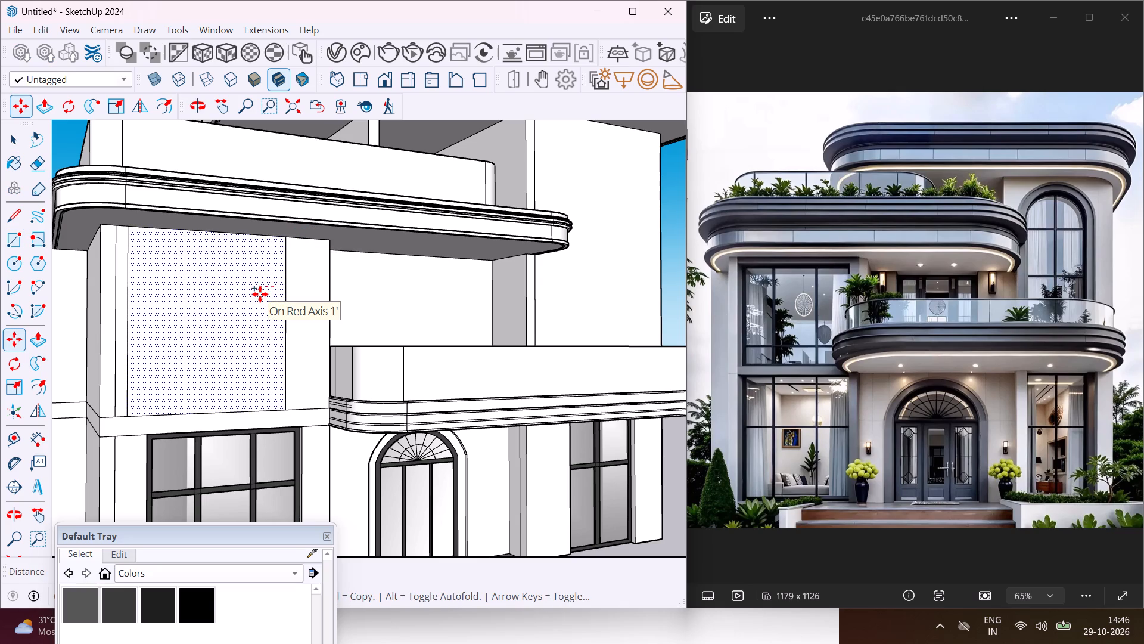
scroll(260, 294, down, 16)
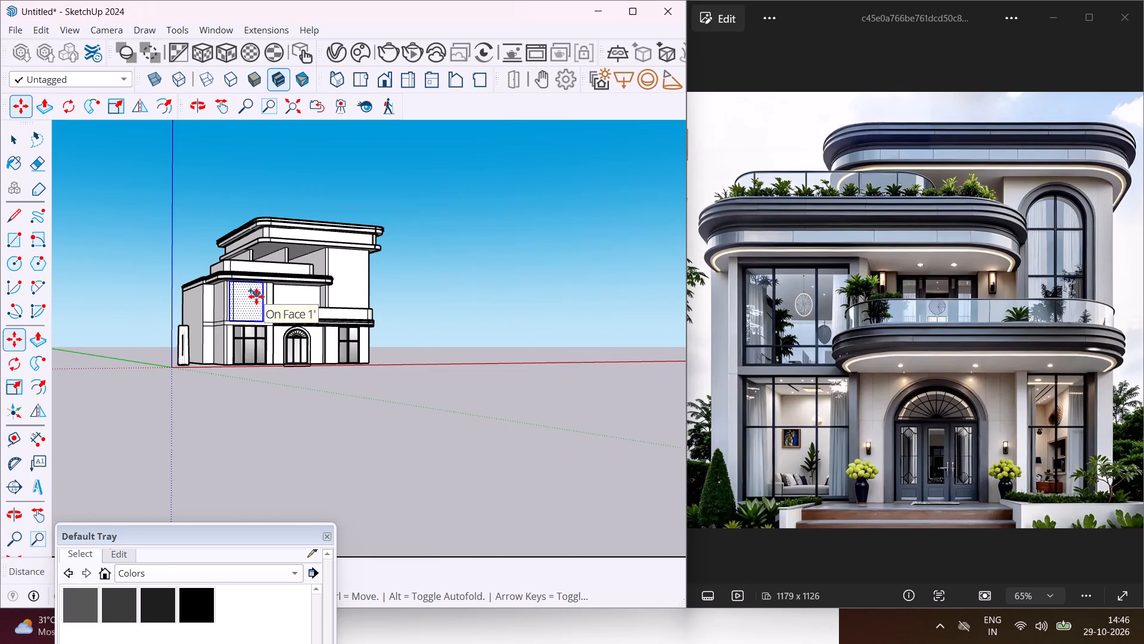
middle_drag(388, 317, 265, 394)
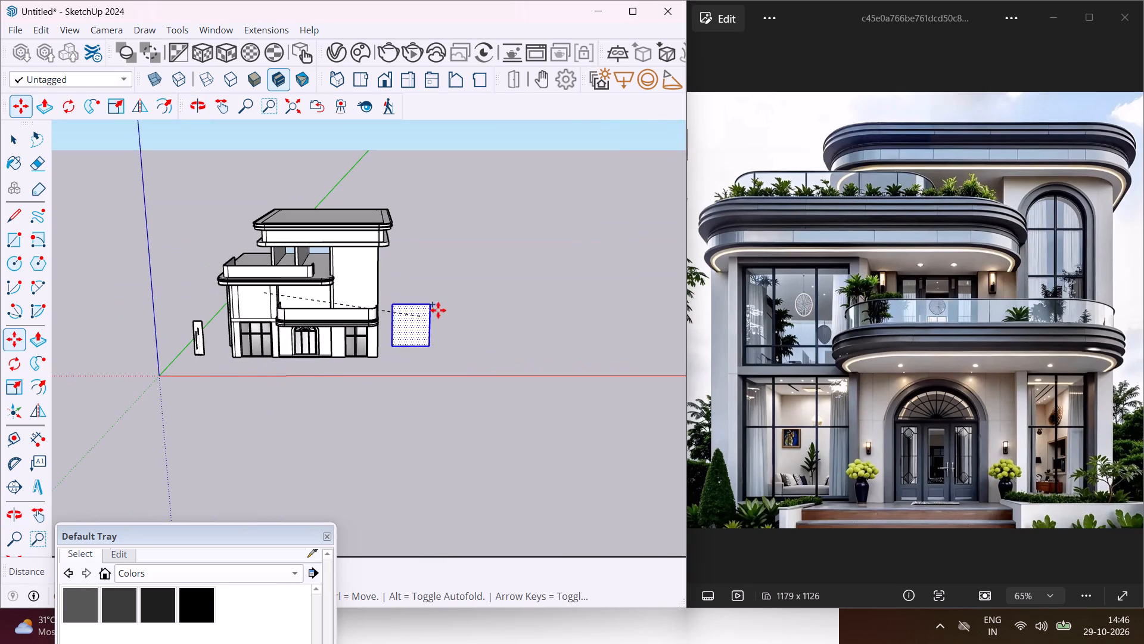
click(448, 293)
key(Escape)
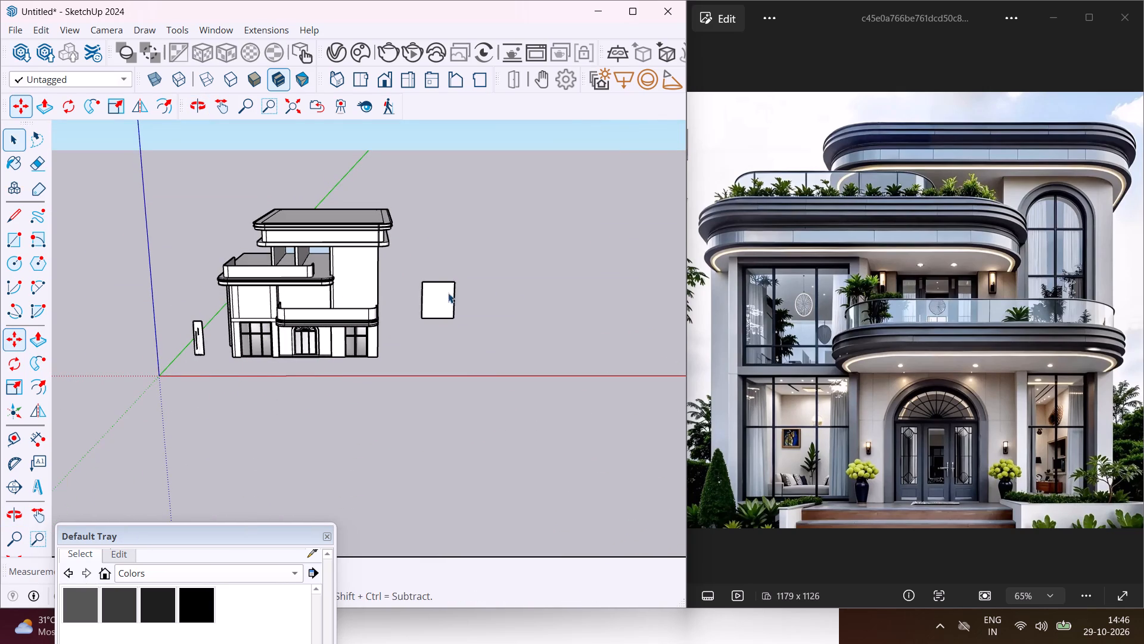
key(space)
Push/Pull the upper-floor window rectangle slightly into the wall and delete the recessed face to open the window hole.
scroll(257, 291, up, 15)
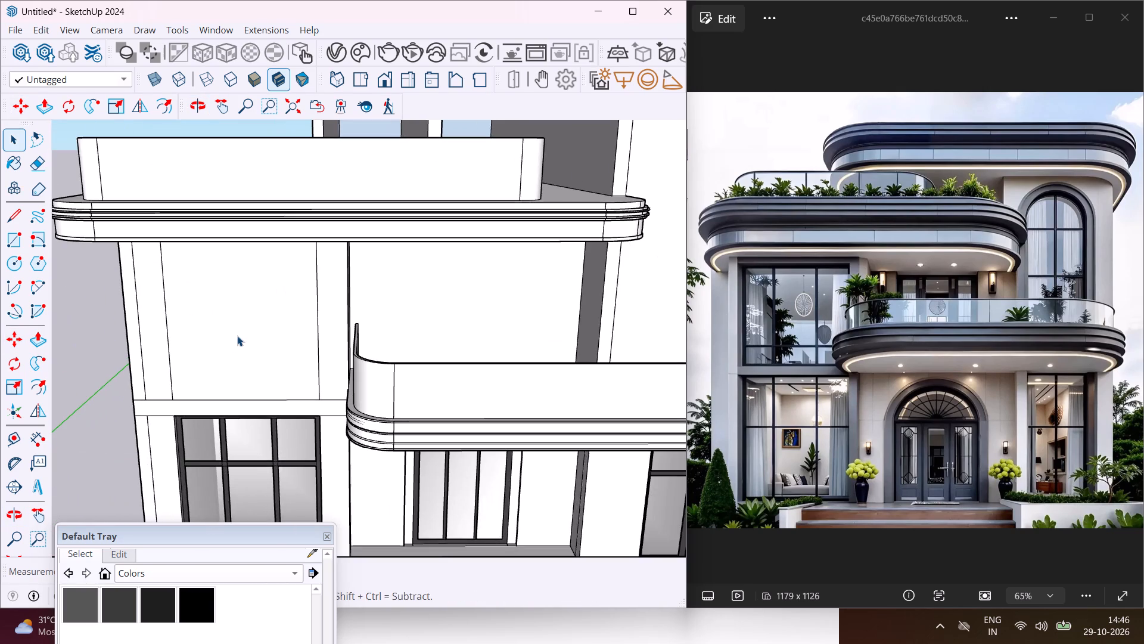
middle_drag(234, 342, 275, 262)
scroll(275, 262, up, 1)
click(268, 279)
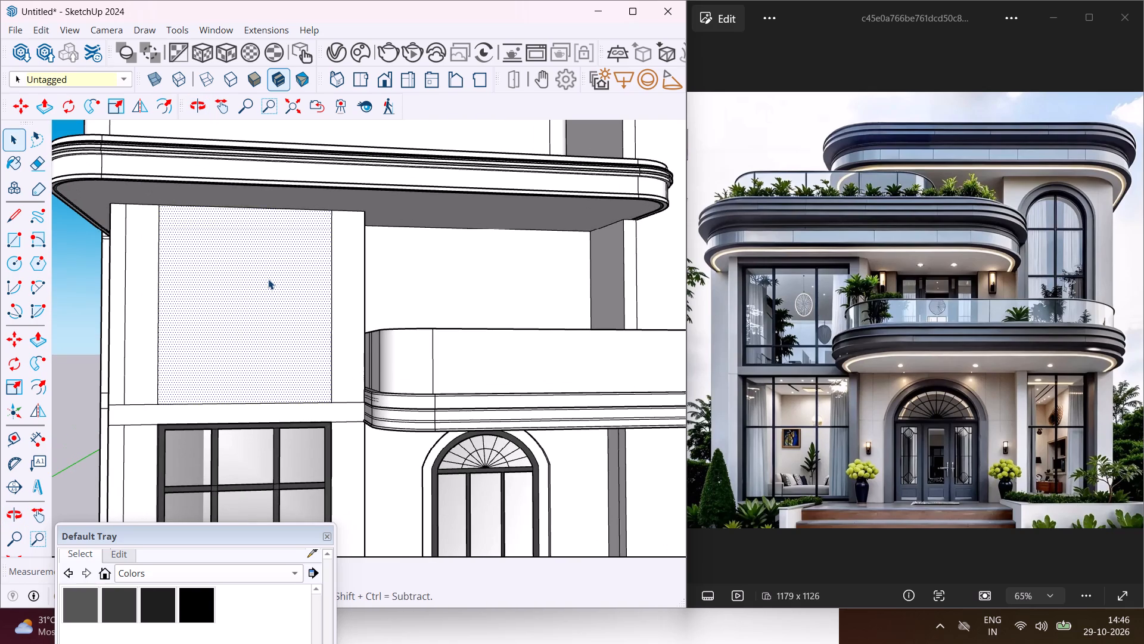
key(p)
click(268, 279)
click(257, 296)
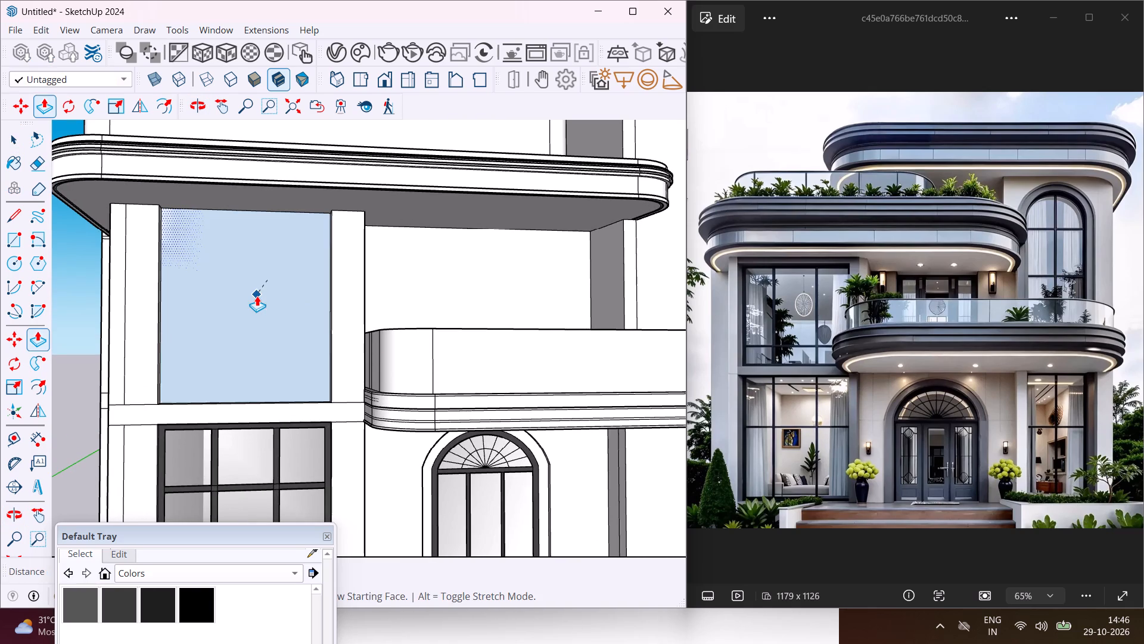
key(Escape)
key(space)
click(257, 296)
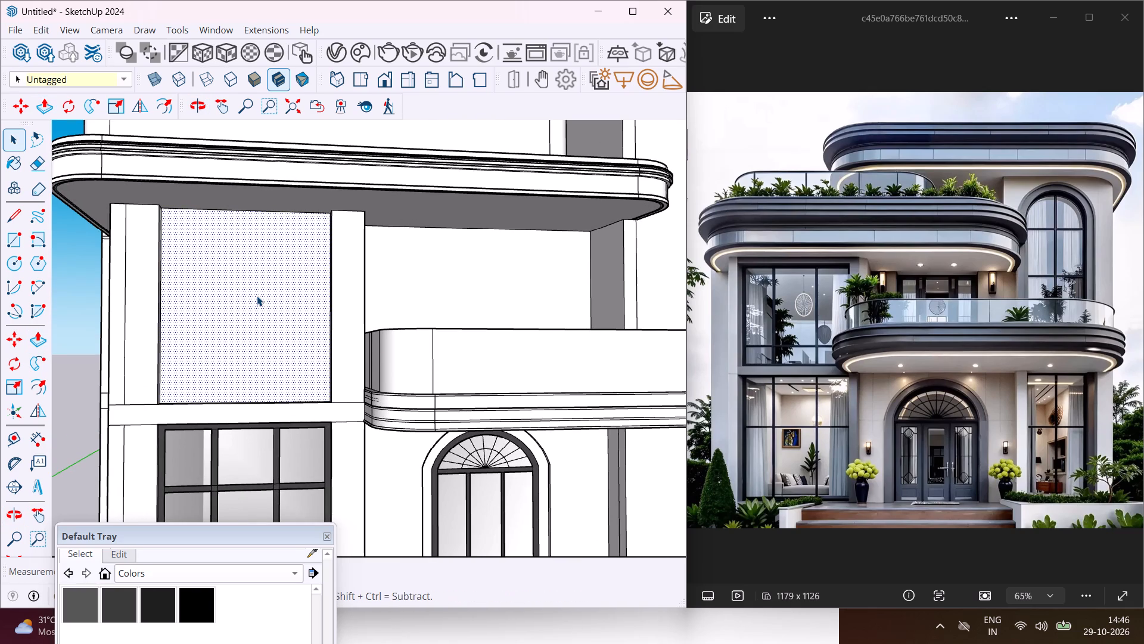
key(Delete)
Push/Pull the copied rectangle beside the house into a thin window panel.
scroll(209, 314, down, 6)
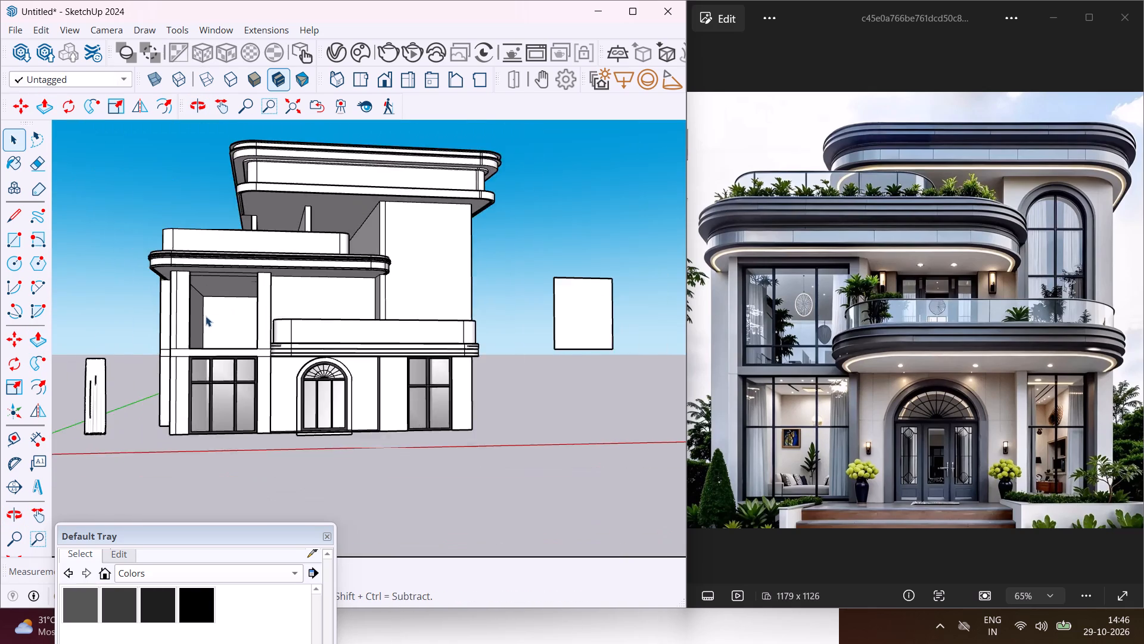
scroll(198, 311, down, 5)
scroll(412, 308, up, 4)
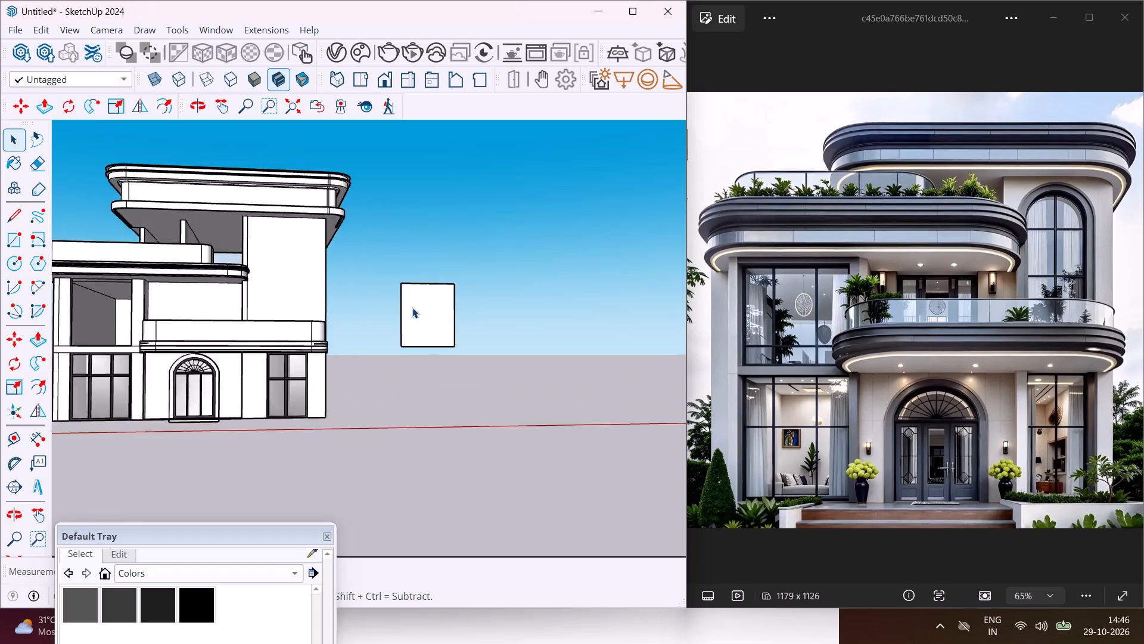
scroll(412, 308, up, 7)
middle_drag(412, 306, 461, 369)
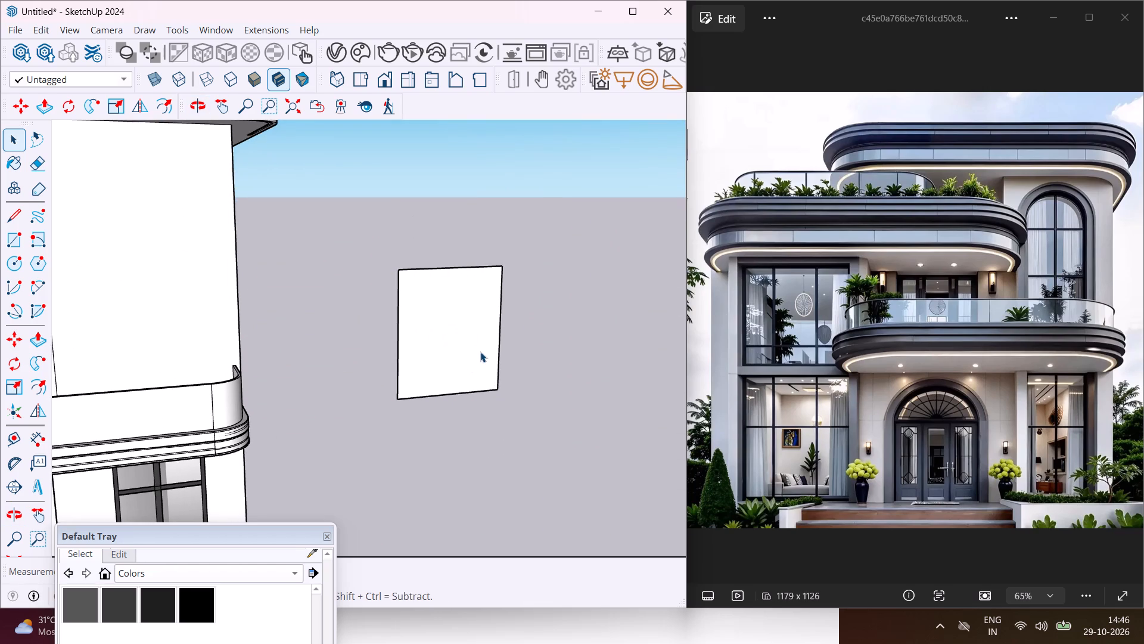
scroll(479, 343, up, 4)
click(479, 343)
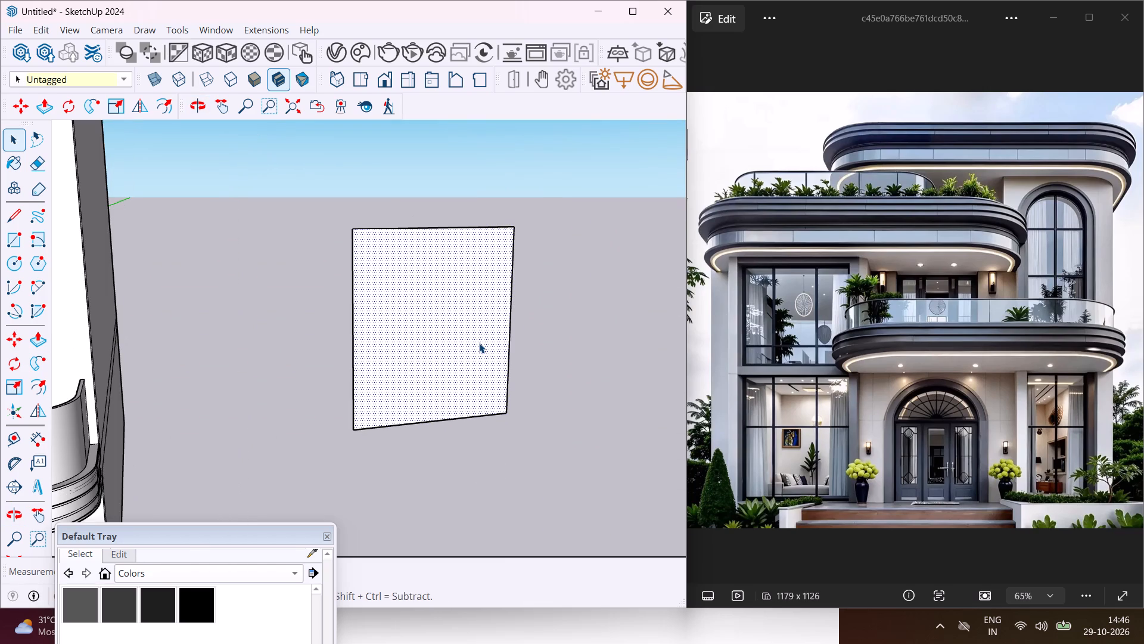
key(p)
click(479, 343)
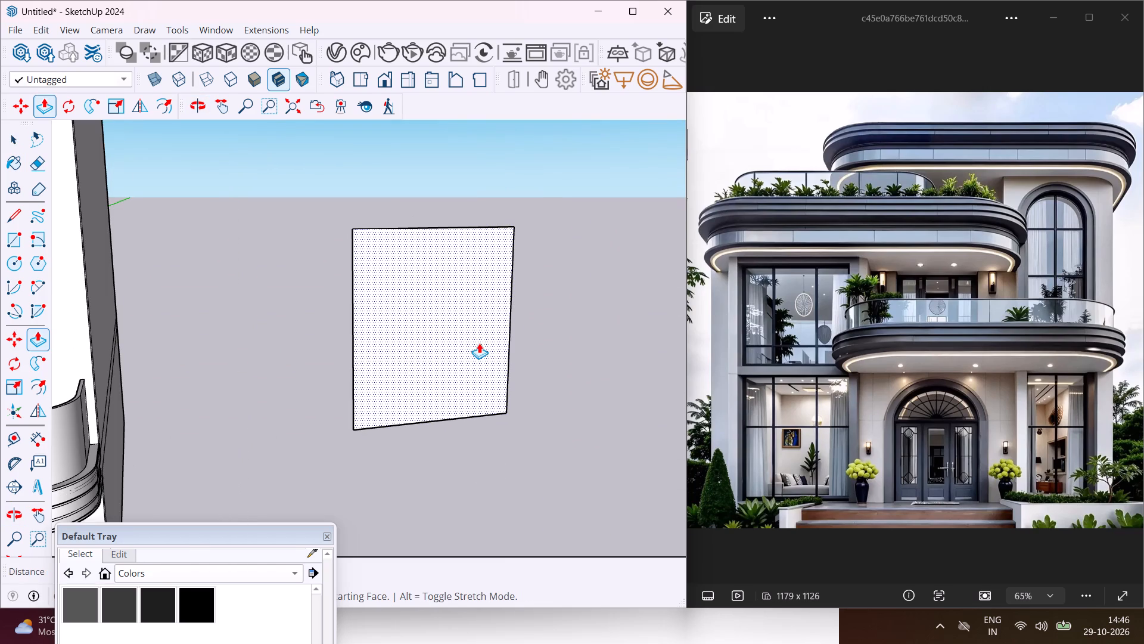
middle_drag(479, 343, 453, 454)
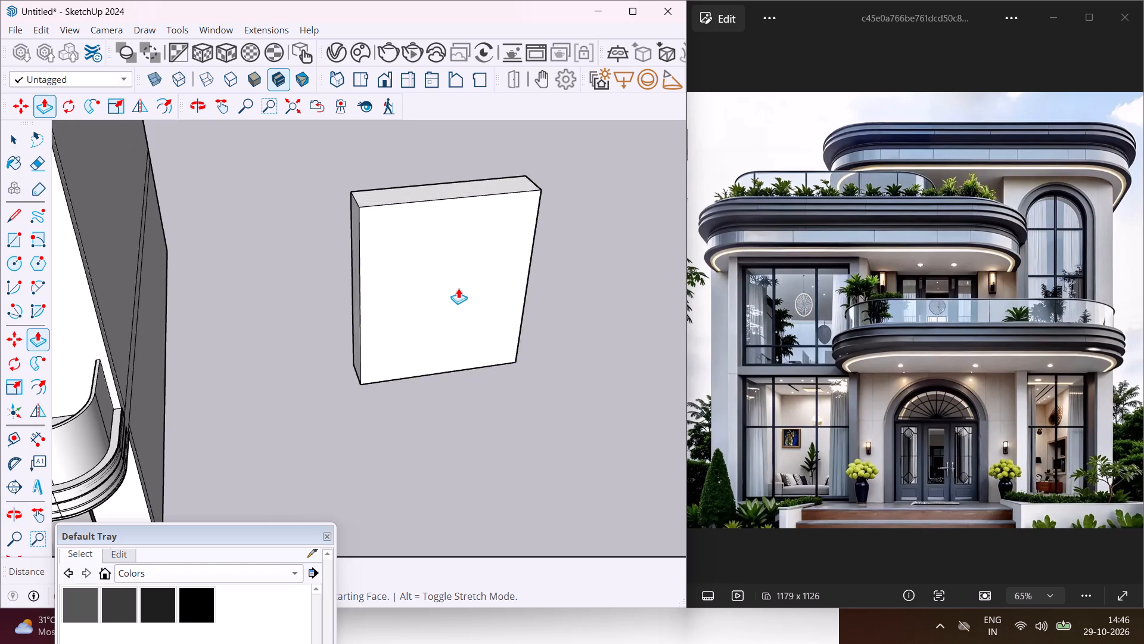
scroll(458, 287, up, 7)
middle_drag(458, 287, 599, 341)
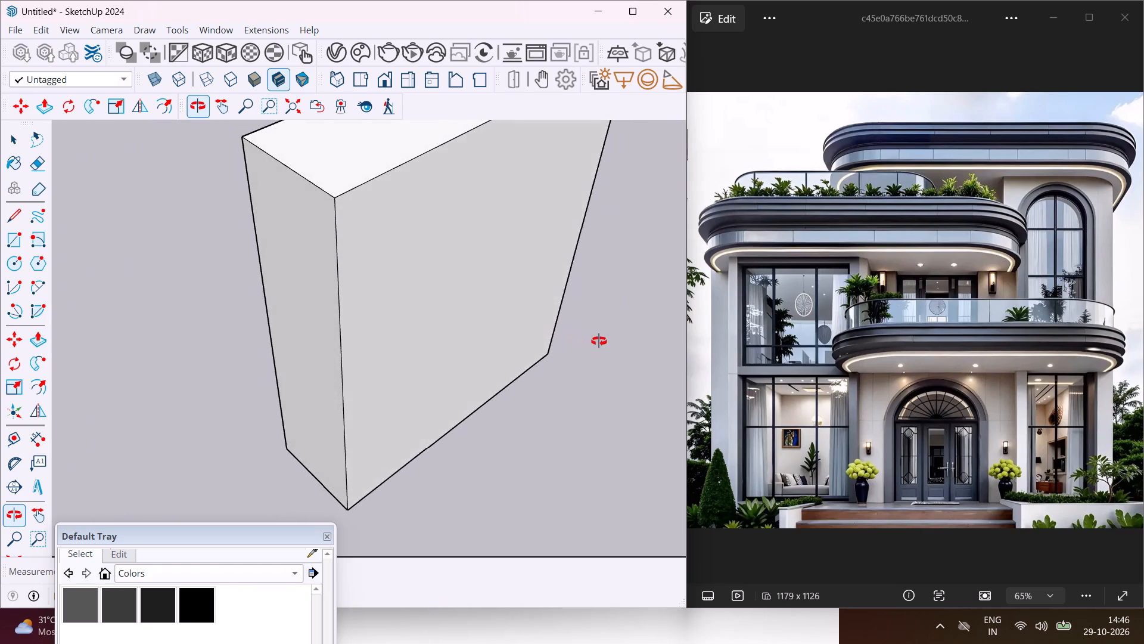
middle_drag(599, 341, 617, 346)
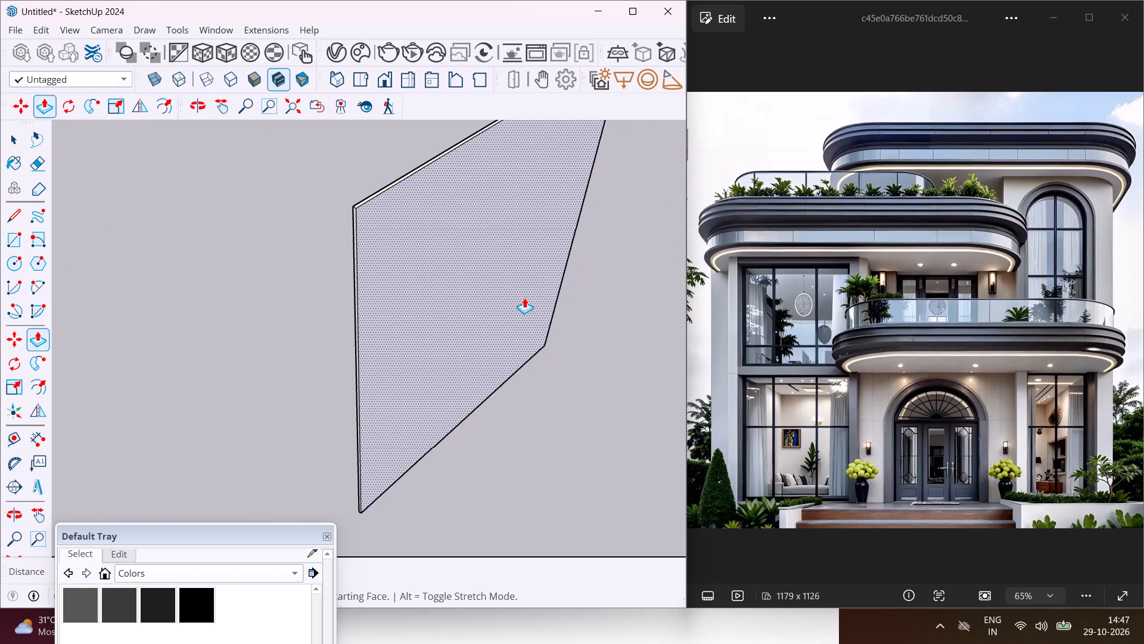
click(526, 296)
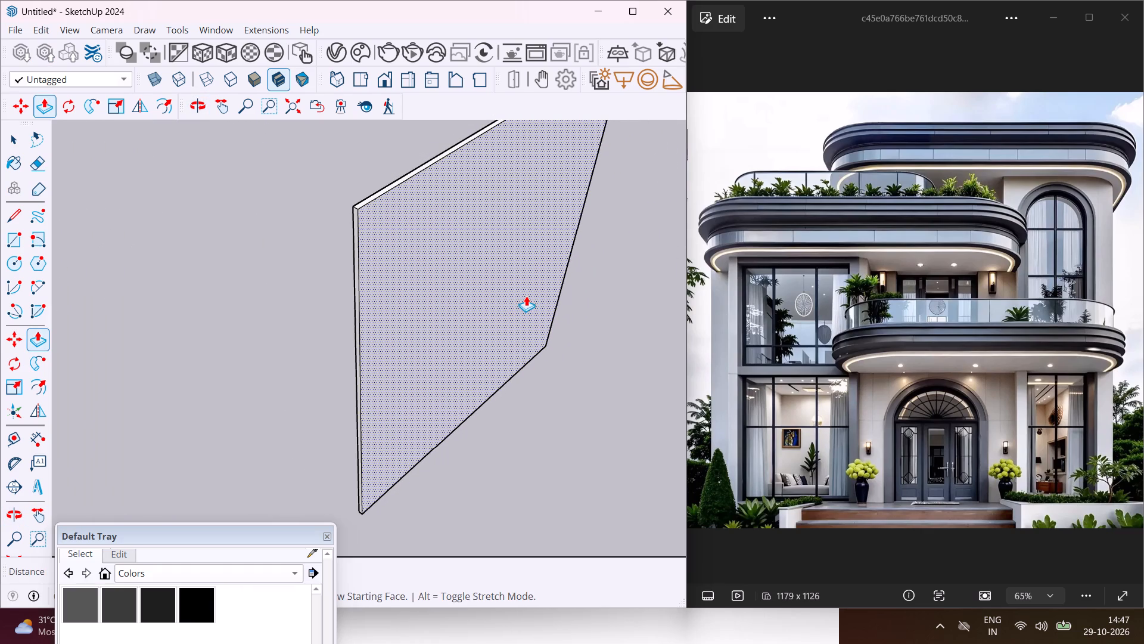
key(Escape)
key(space)
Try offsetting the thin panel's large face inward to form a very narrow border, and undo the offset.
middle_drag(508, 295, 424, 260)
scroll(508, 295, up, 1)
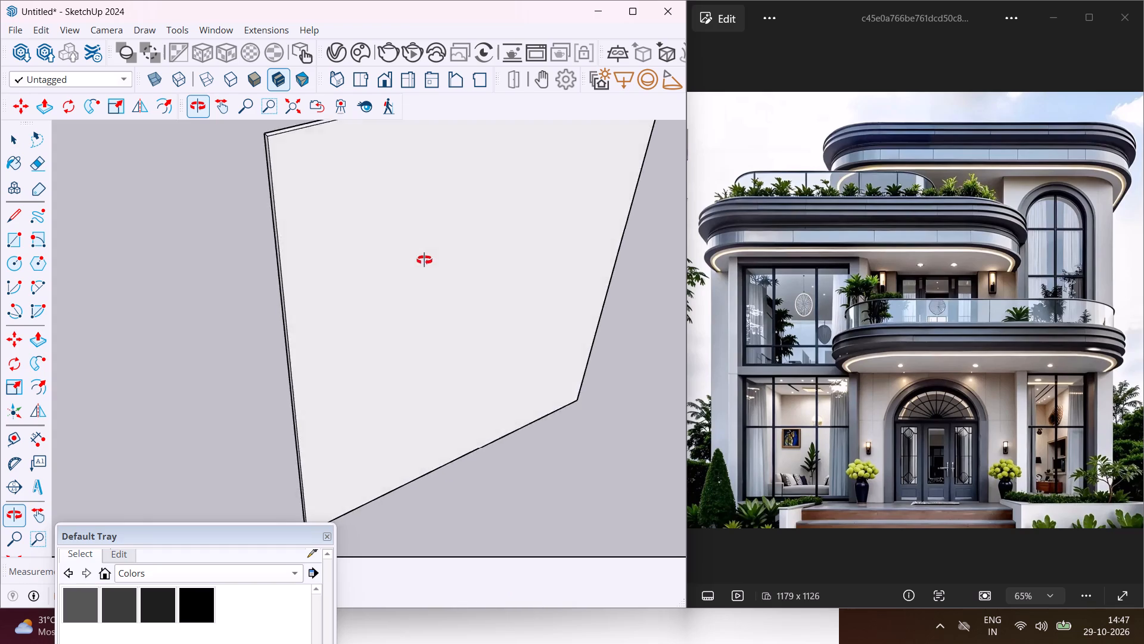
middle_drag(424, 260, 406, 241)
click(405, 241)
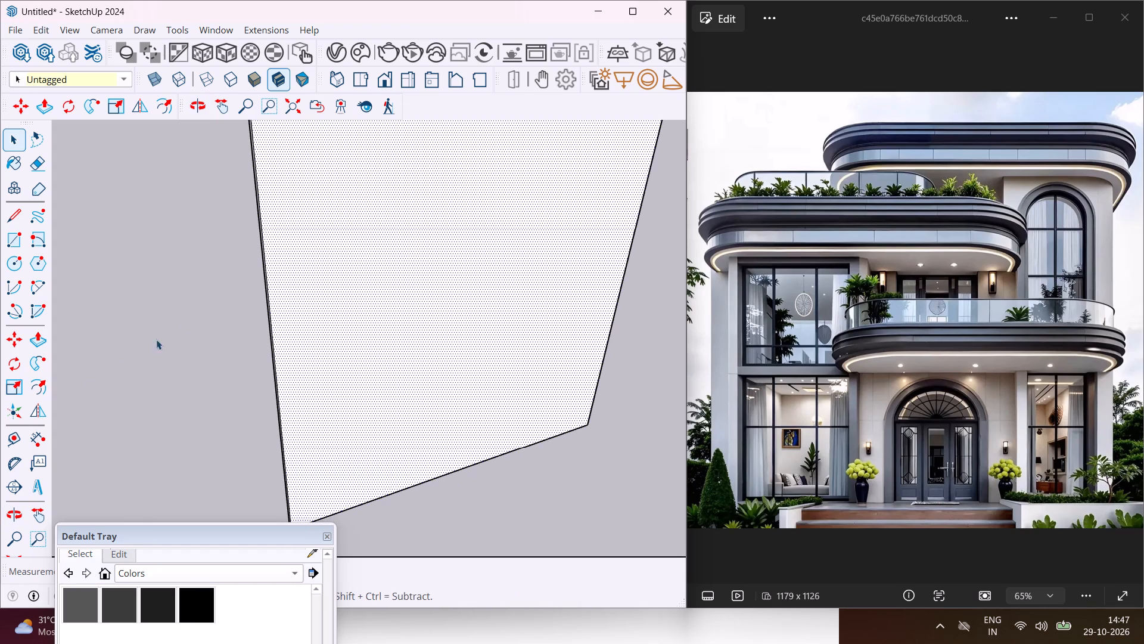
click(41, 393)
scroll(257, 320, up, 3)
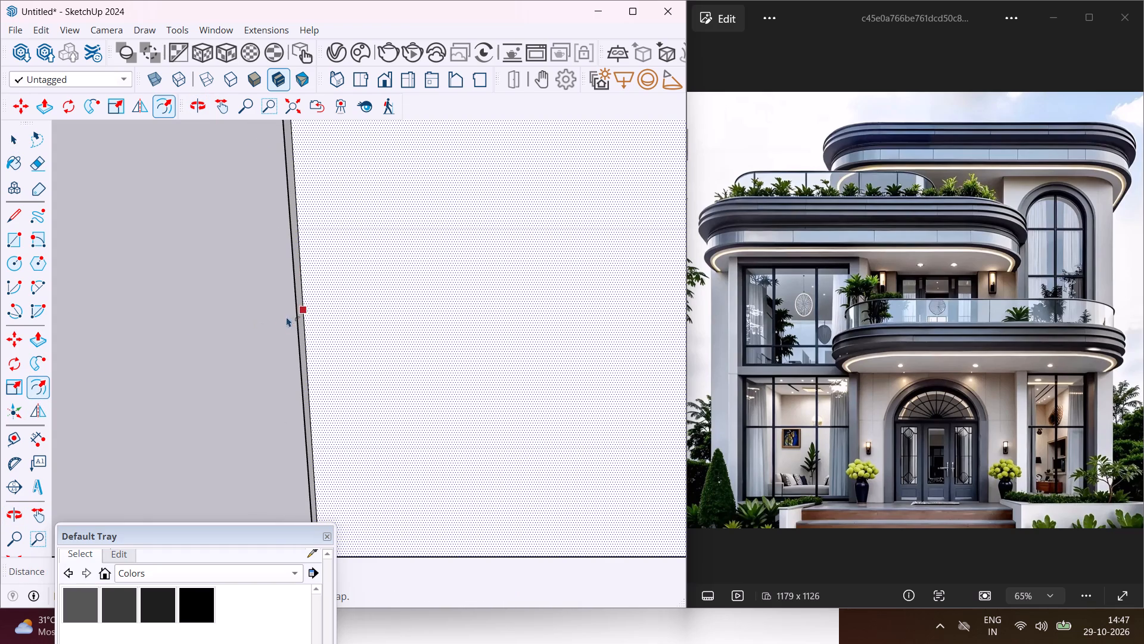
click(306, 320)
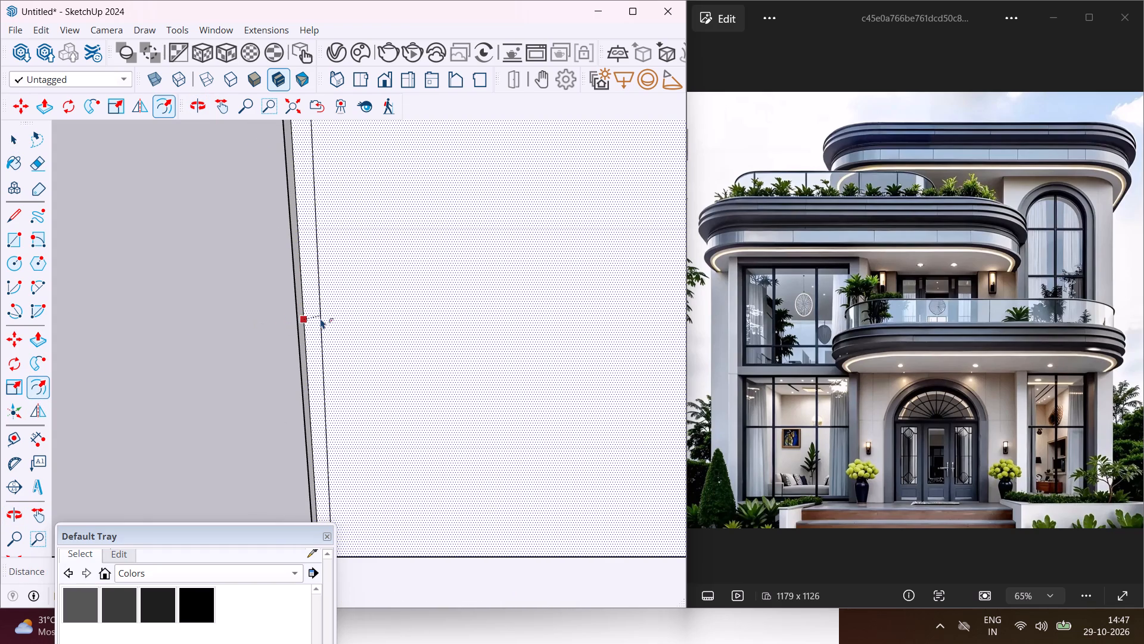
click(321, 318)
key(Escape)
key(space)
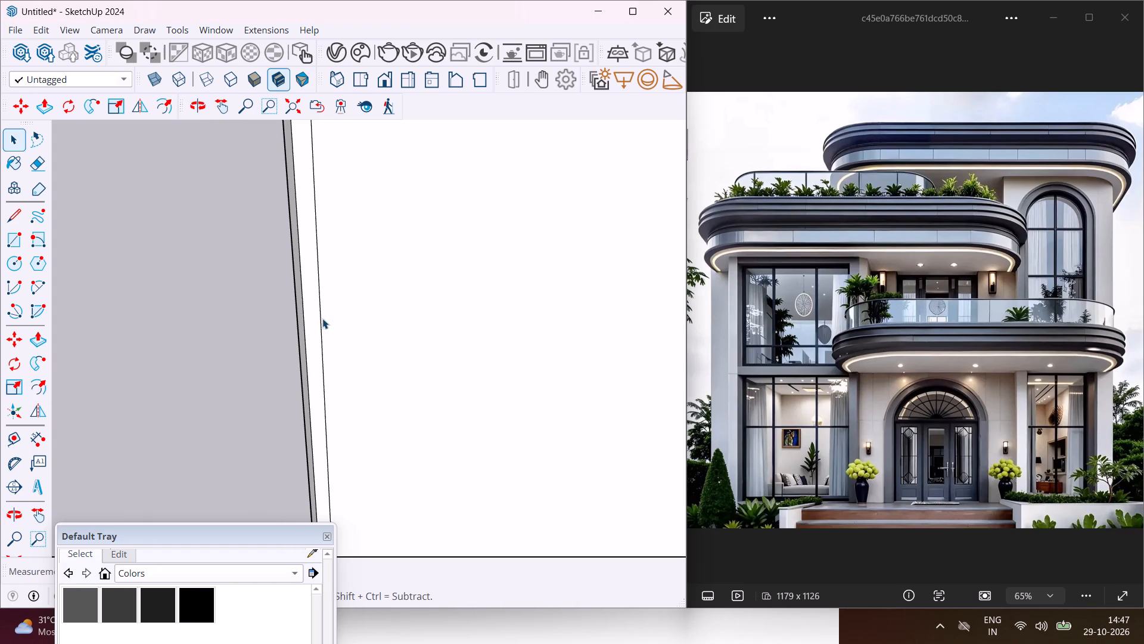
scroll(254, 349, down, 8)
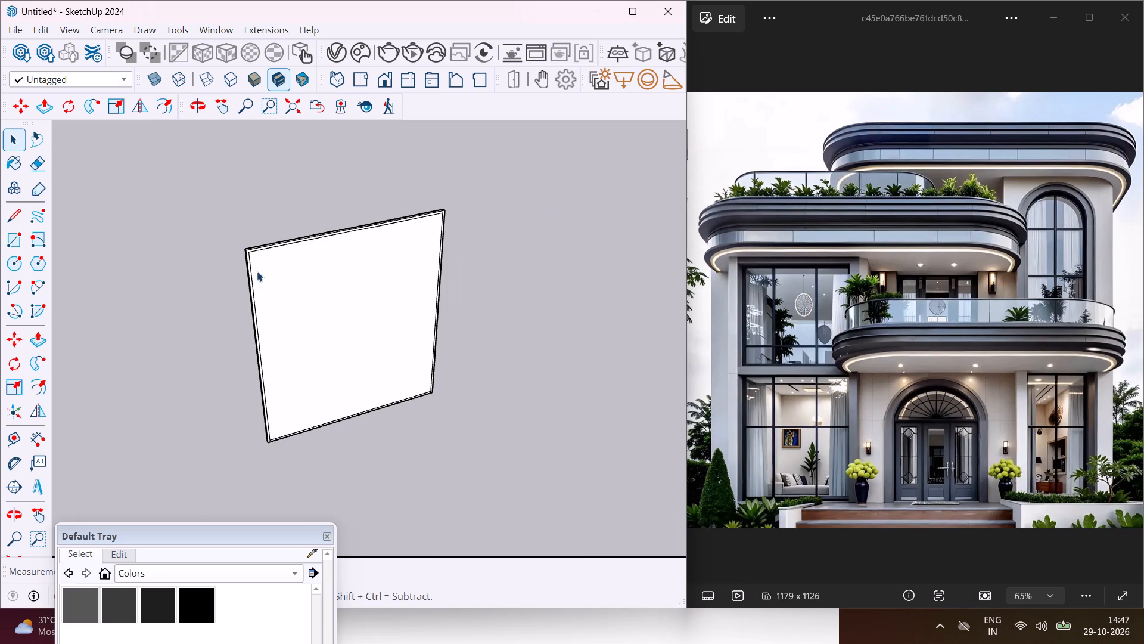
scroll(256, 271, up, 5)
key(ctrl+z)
Offset the thin panel's large face inward with a wider border strip to outline the window frame.
click(251, 265)
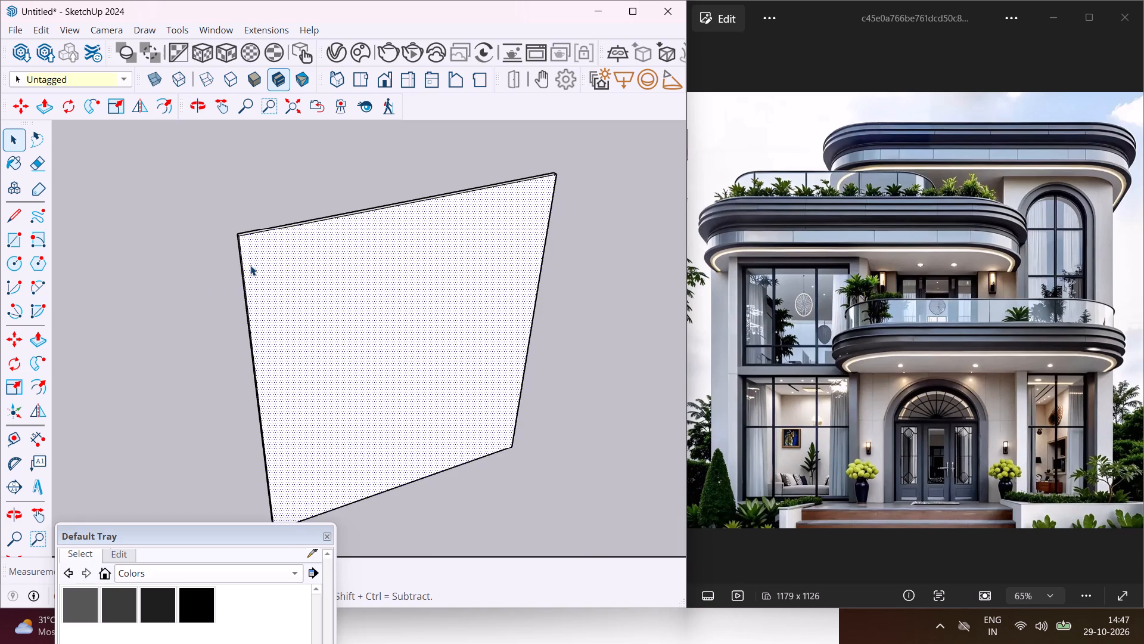
click(42, 398)
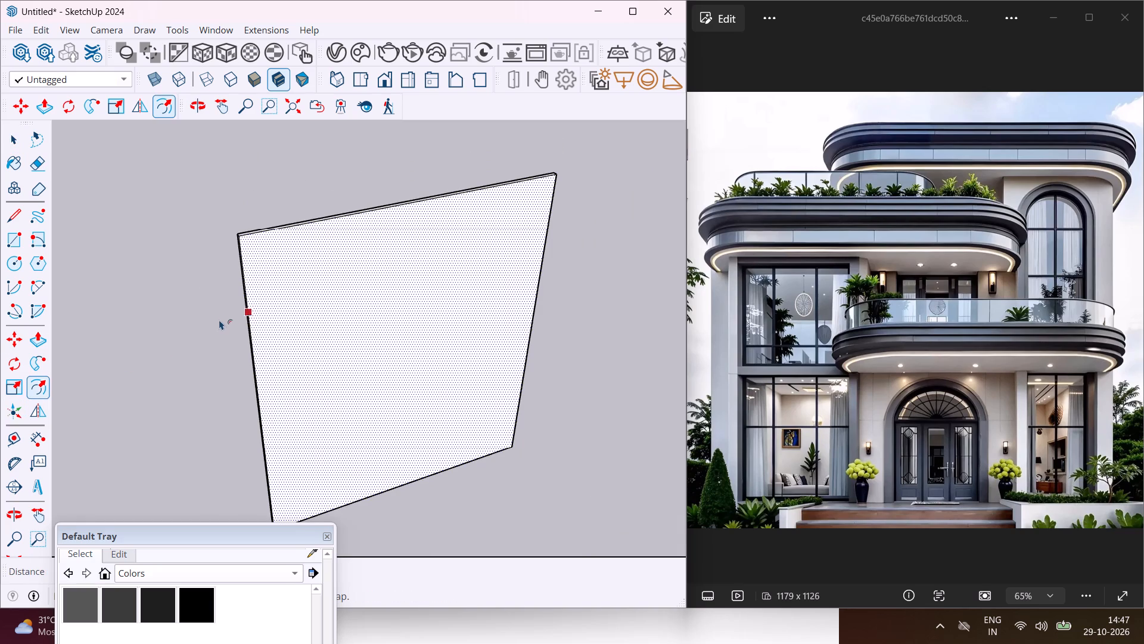
scroll(226, 311, up, 7)
scroll(245, 293, down, 3)
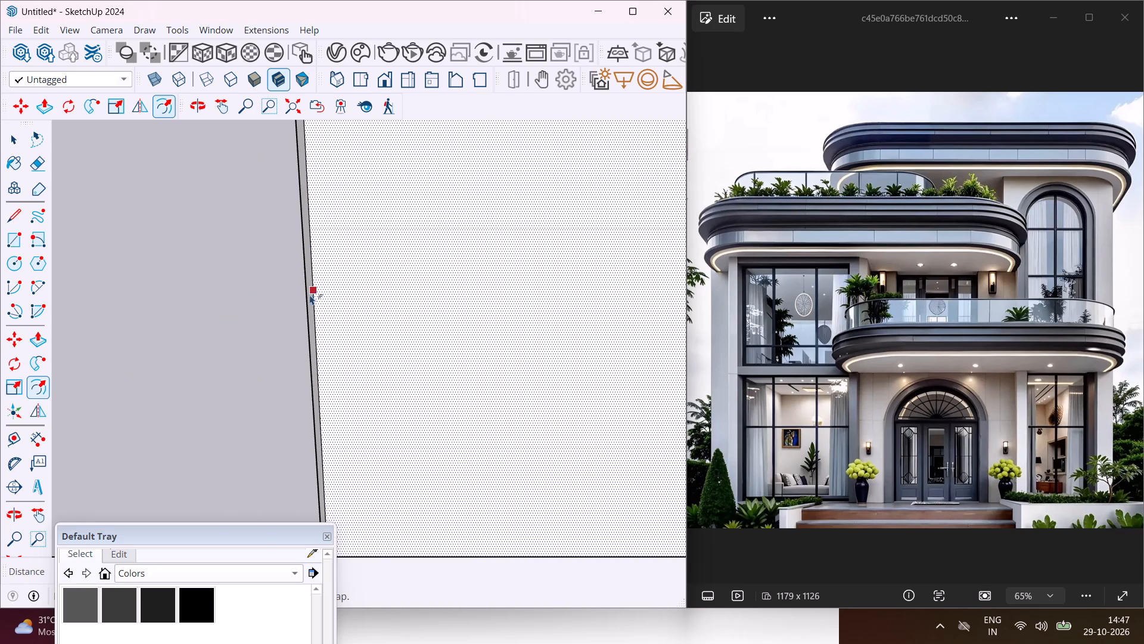
click(327, 295)
click(346, 290)
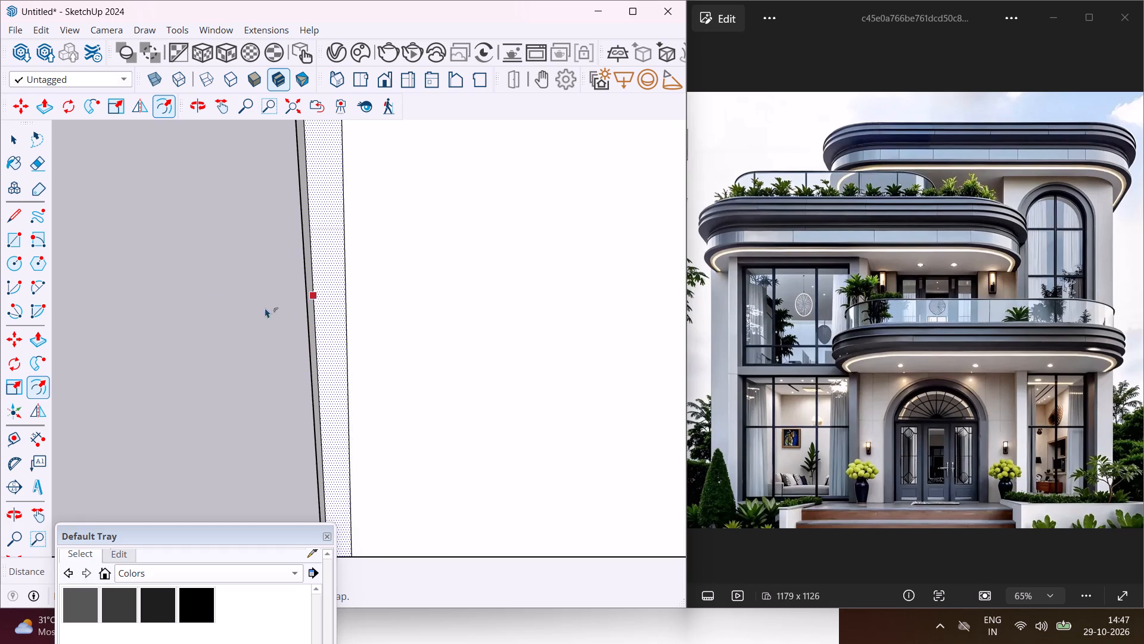
scroll(200, 295, down, 6)
key(Escape)
key(space)
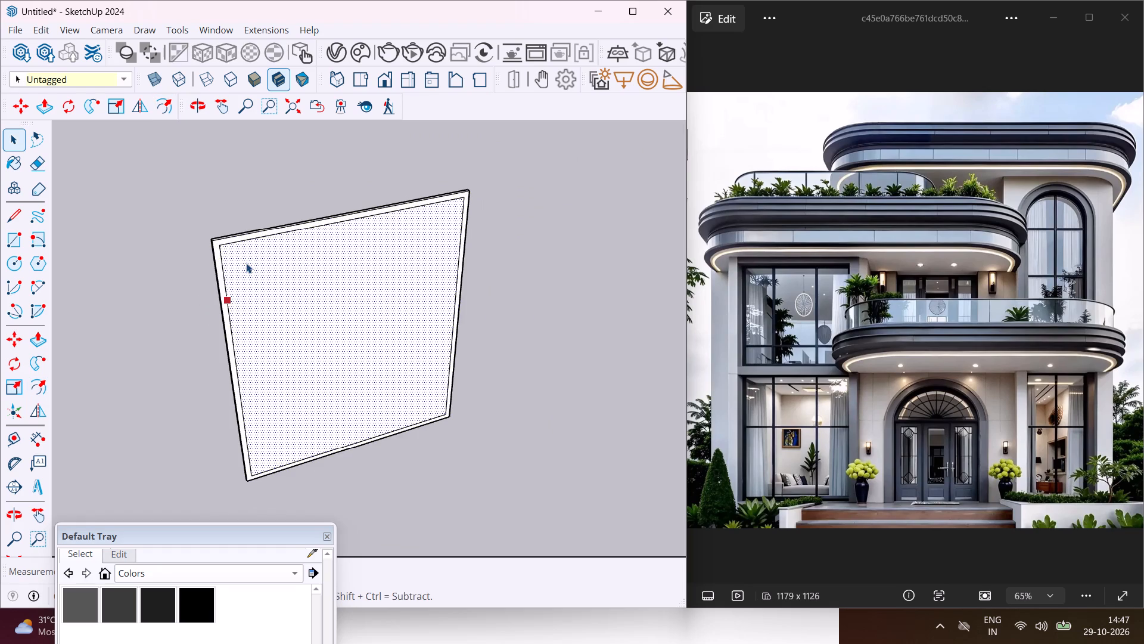
key(Escape)
key(space)
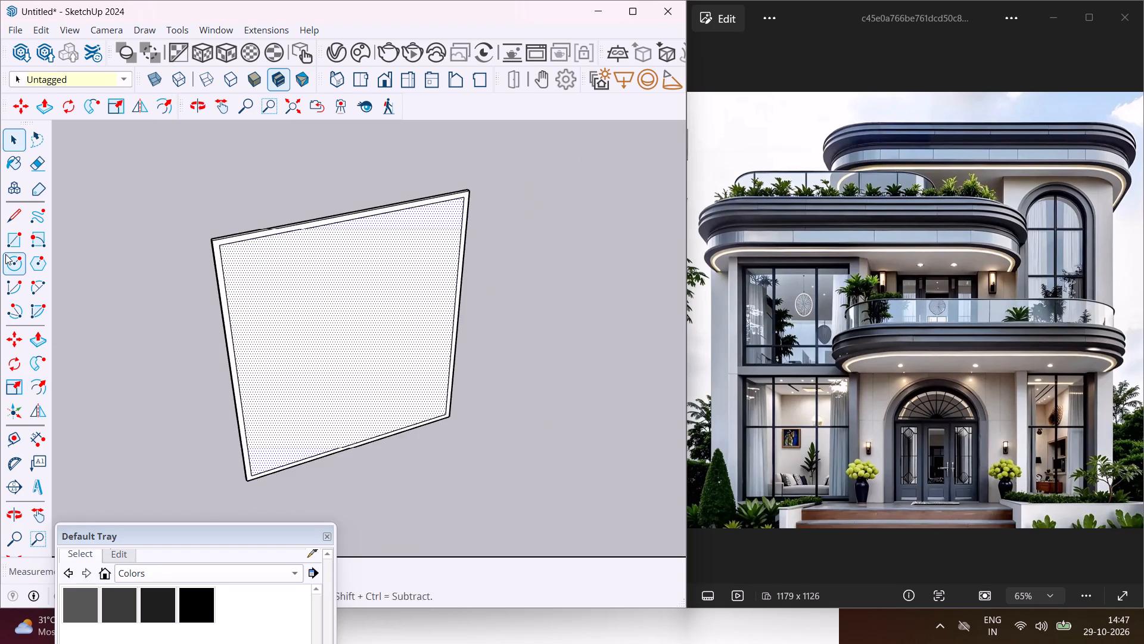
Draw two narrow full-height vertical rectangles inside the panel's border, one near each side, to outline the window mullions.
click(8, 243)
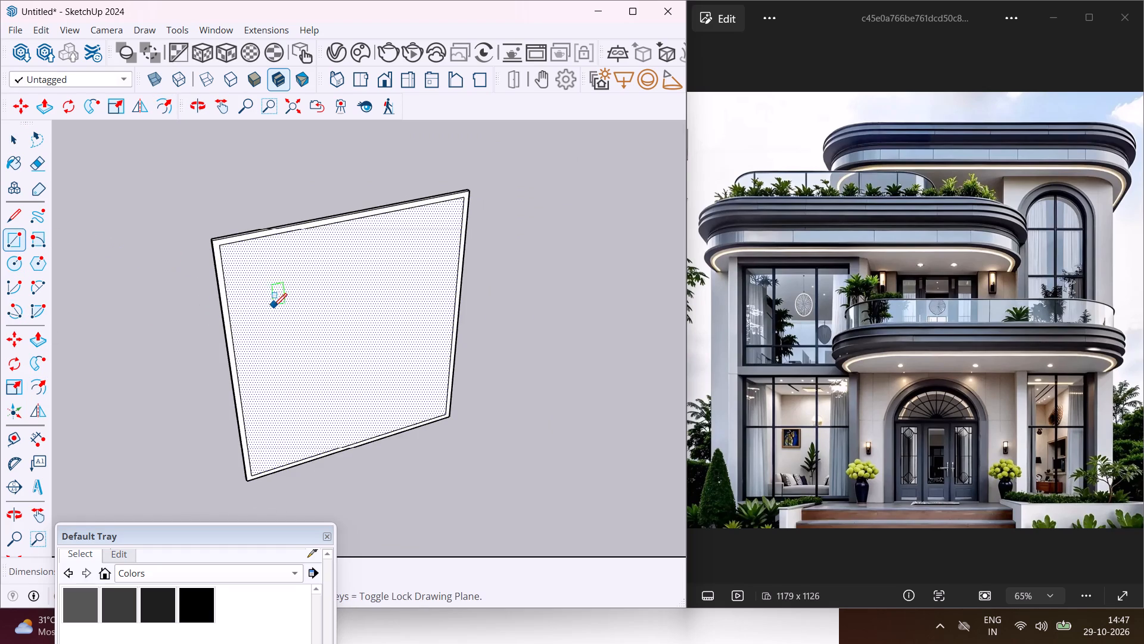
middle_drag(281, 313, 263, 221)
scroll(263, 221, up, 3)
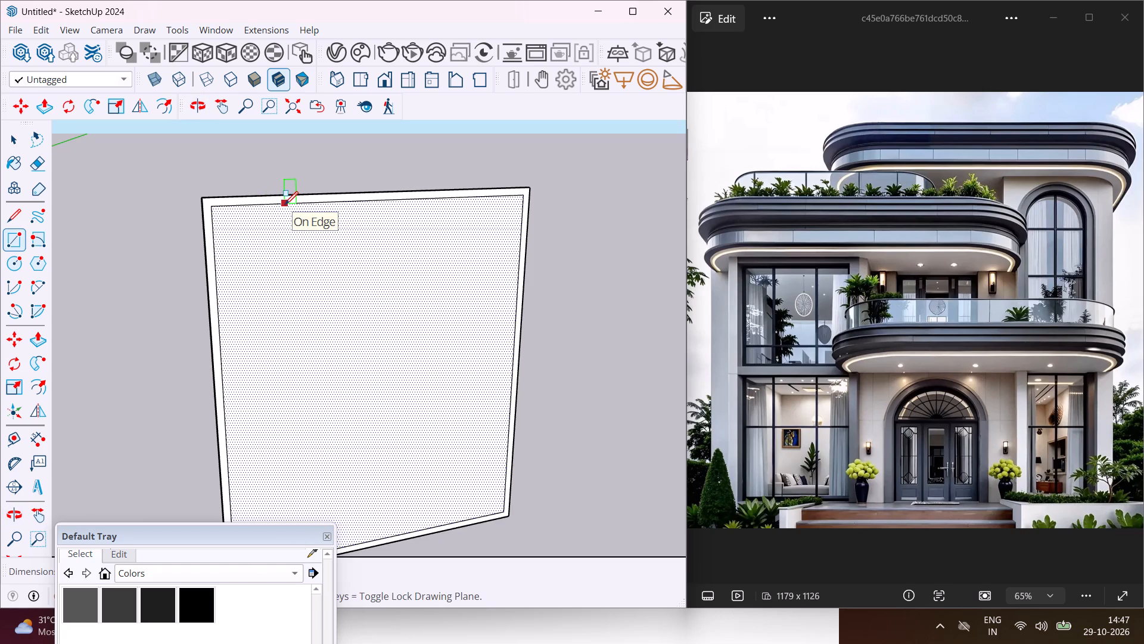
click(285, 205)
scroll(309, 244, down, 4)
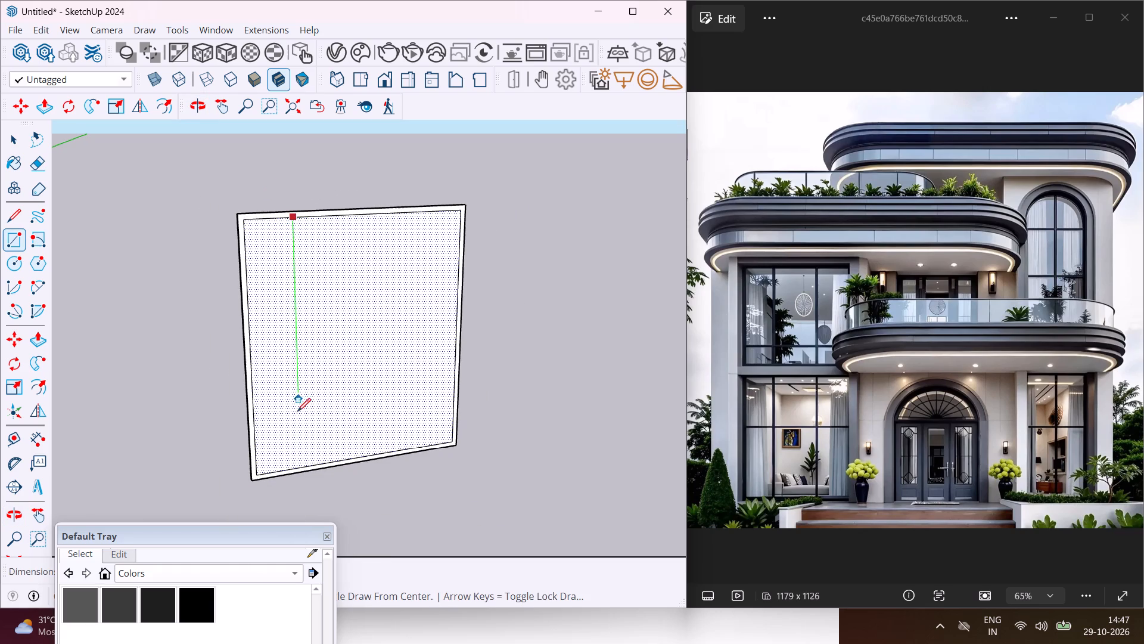
scroll(303, 465, up, 3)
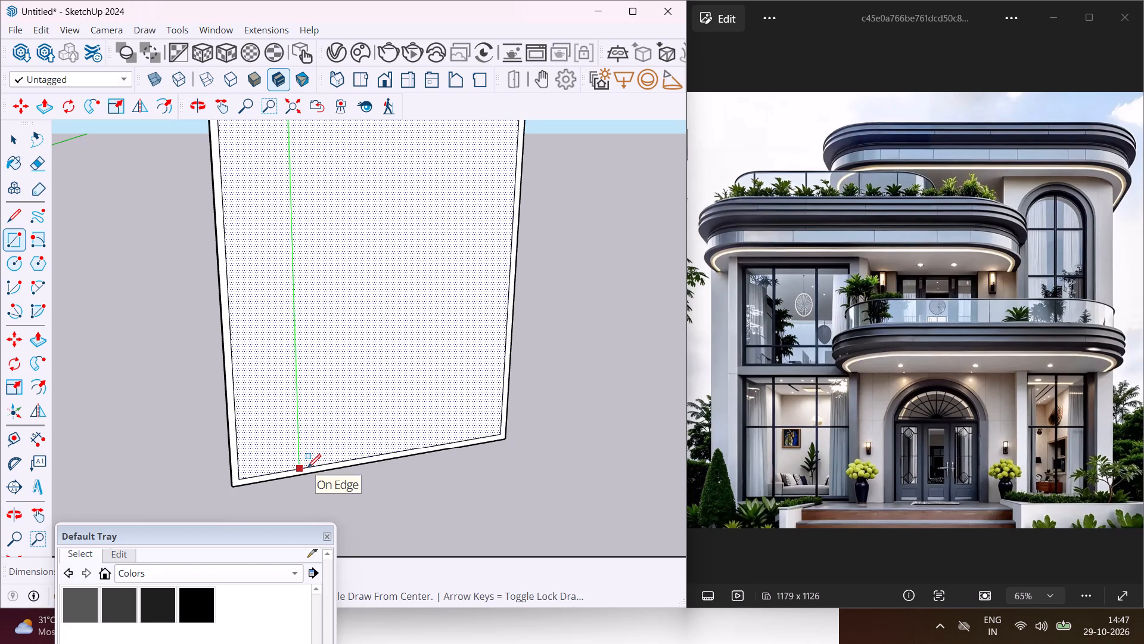
click(309, 467)
scroll(308, 445, down, 5)
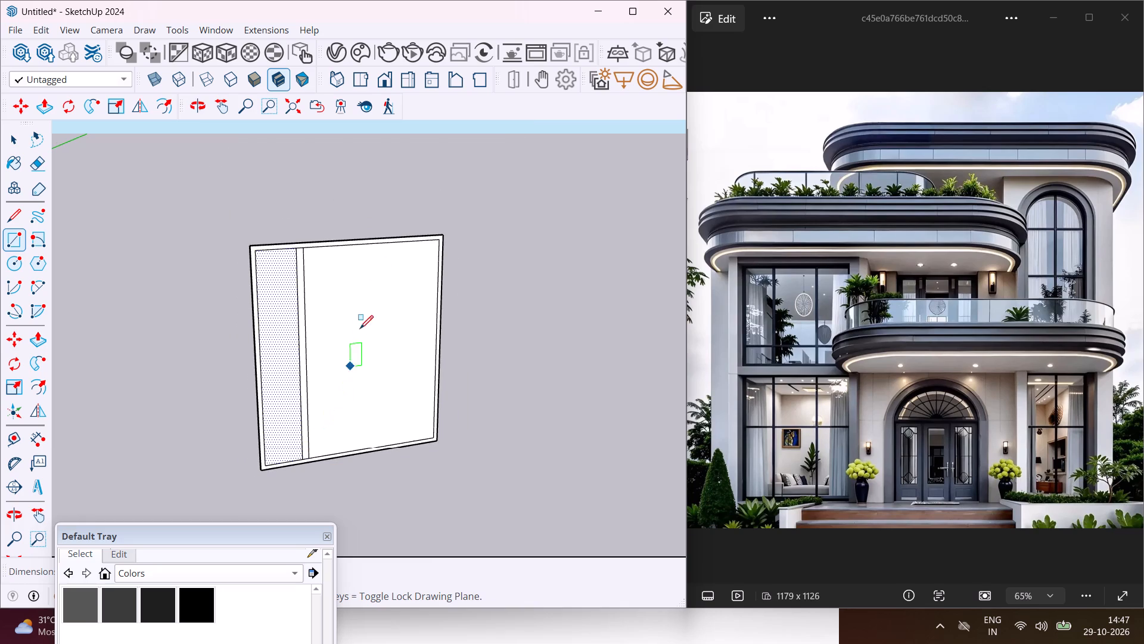
click(399, 243)
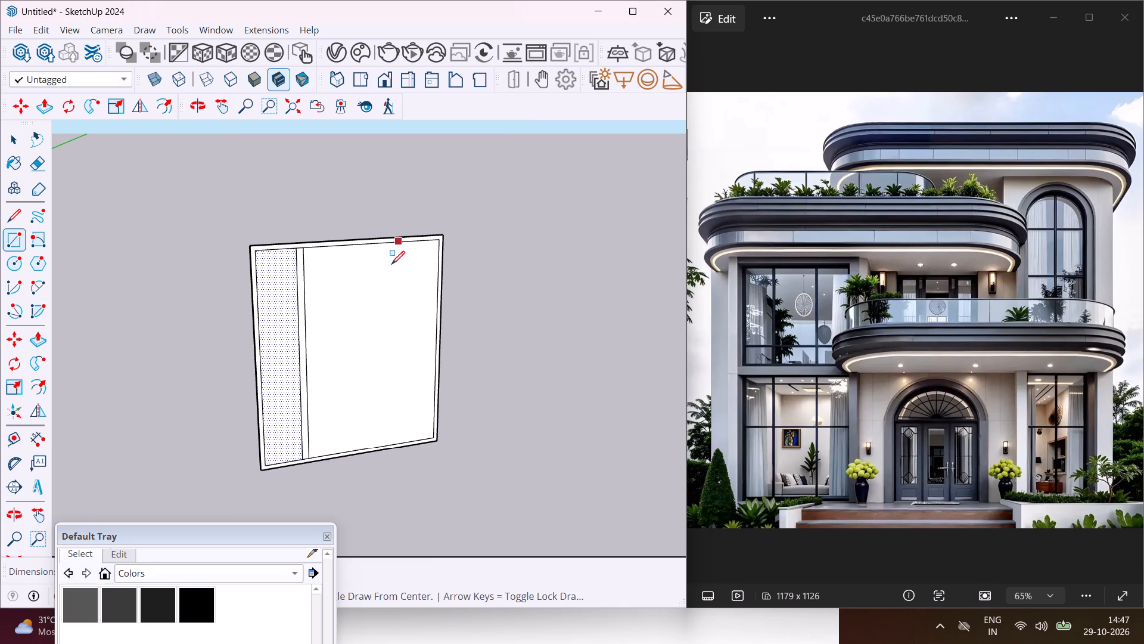
scroll(388, 451, up, 3)
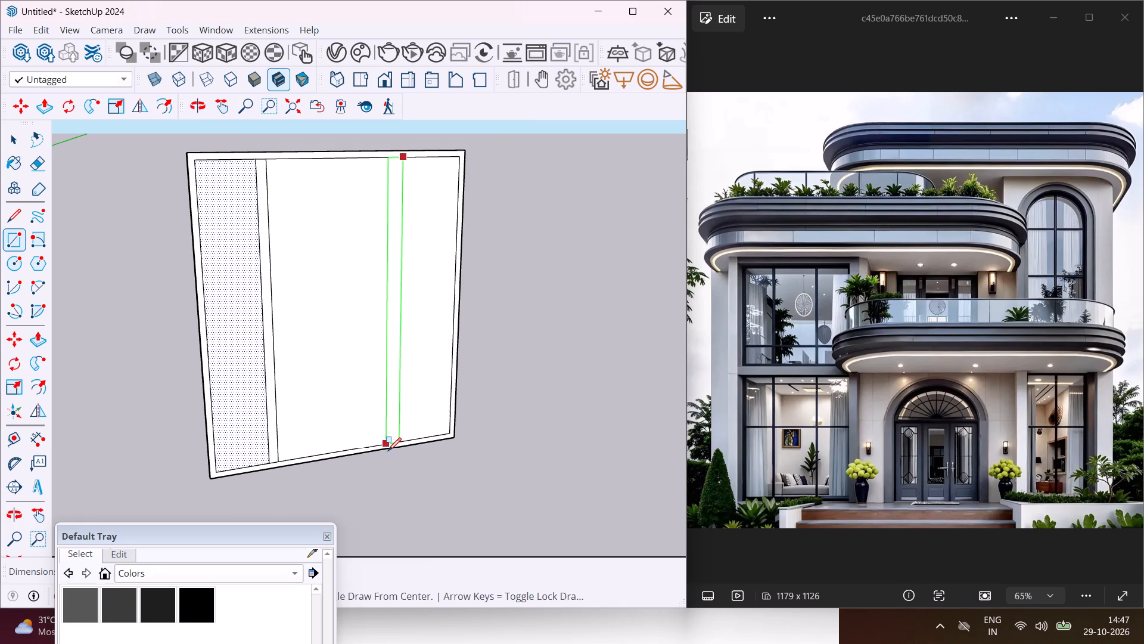
scroll(391, 445, up, 3)
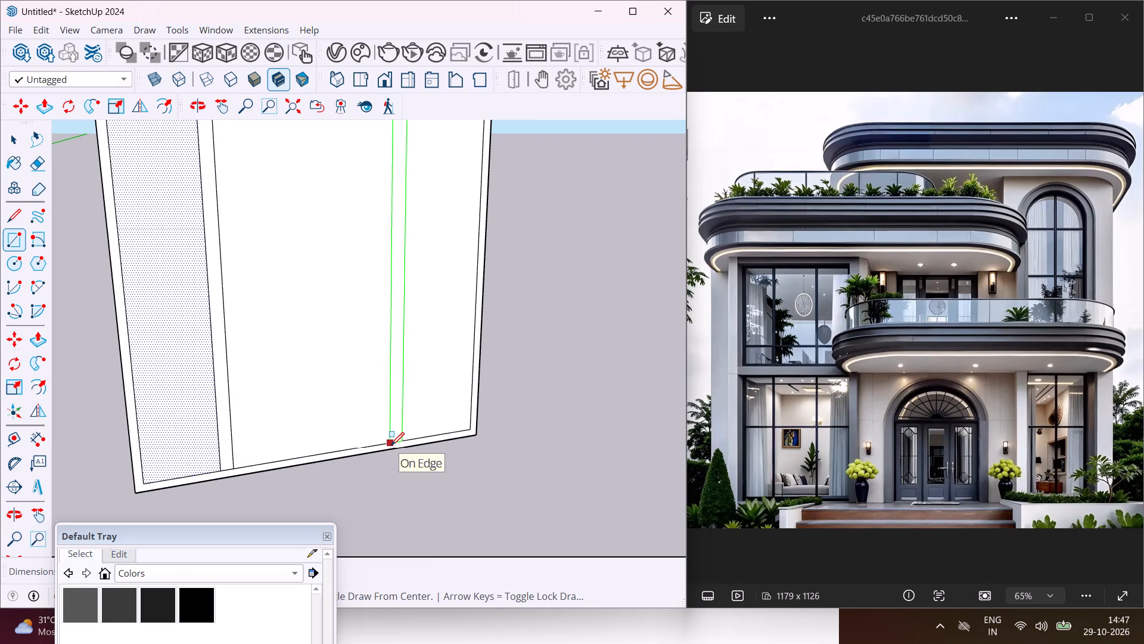
click(391, 445)
scroll(317, 389, down, 4)
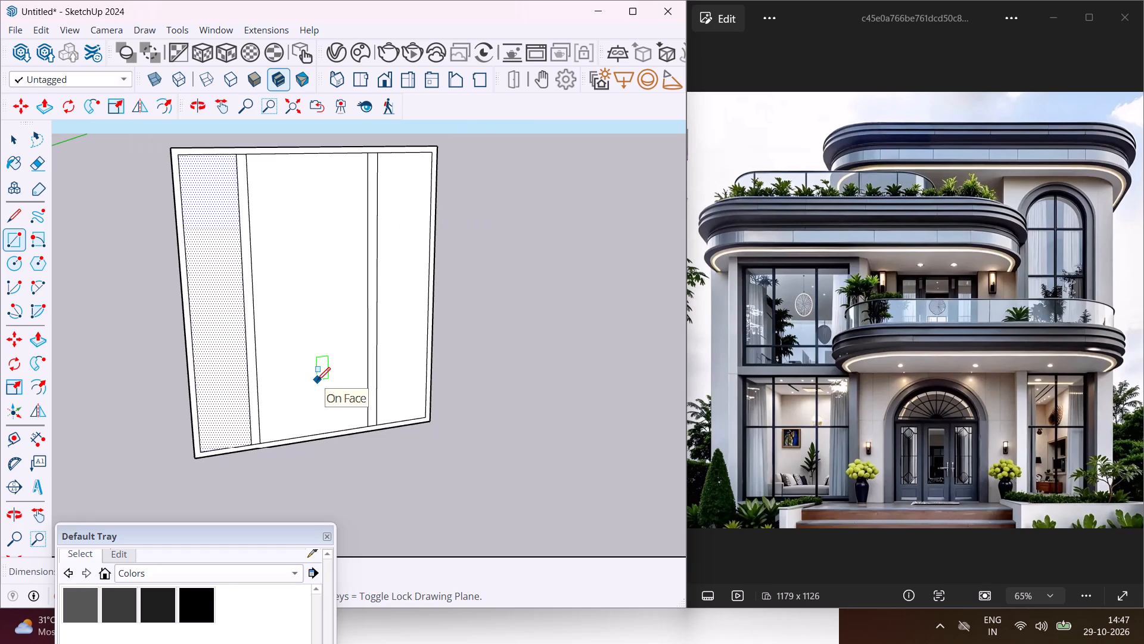
Draw a narrow horizontal rectangle across the full panel width in its lower part, crossing both mullion strips, for the transom bar.
click(195, 383)
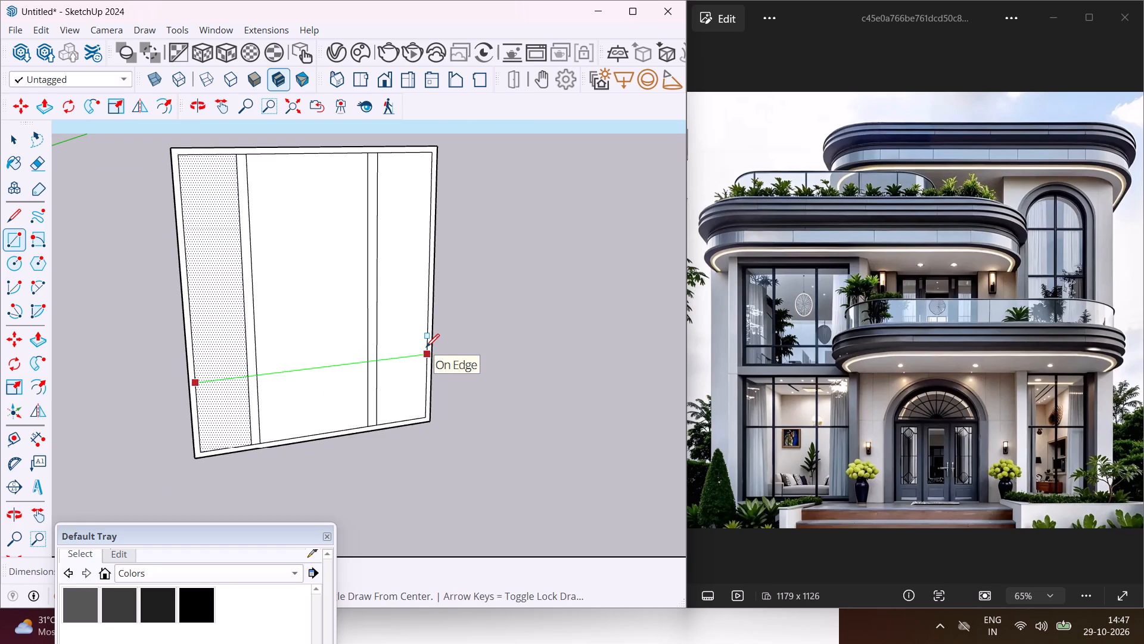
scroll(426, 347, up, 8)
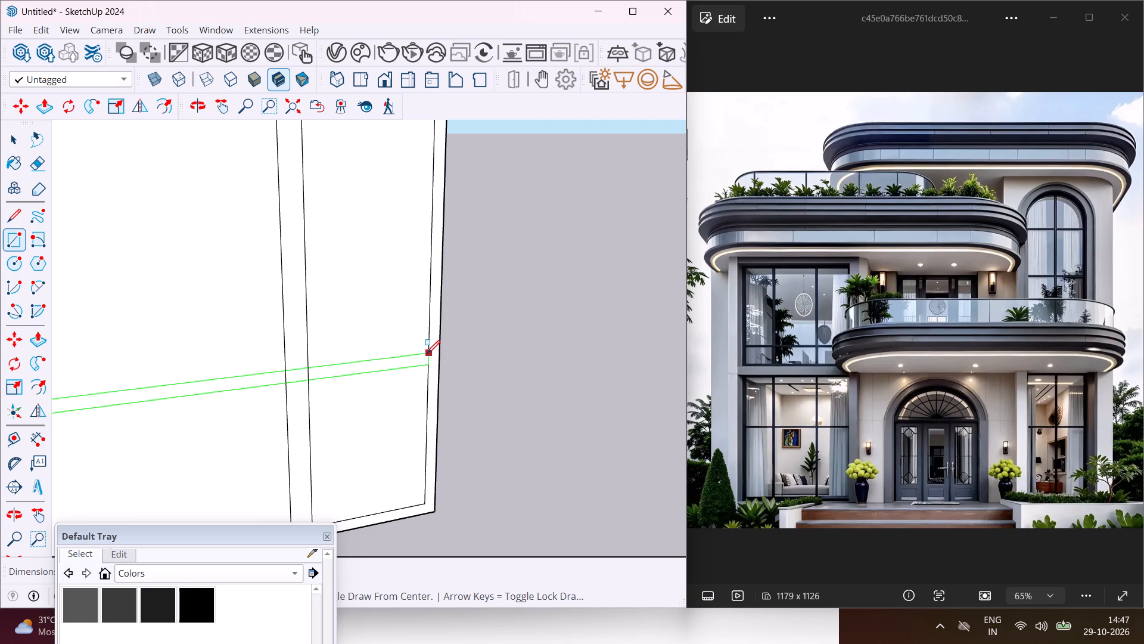
click(426, 352)
key(Escape)
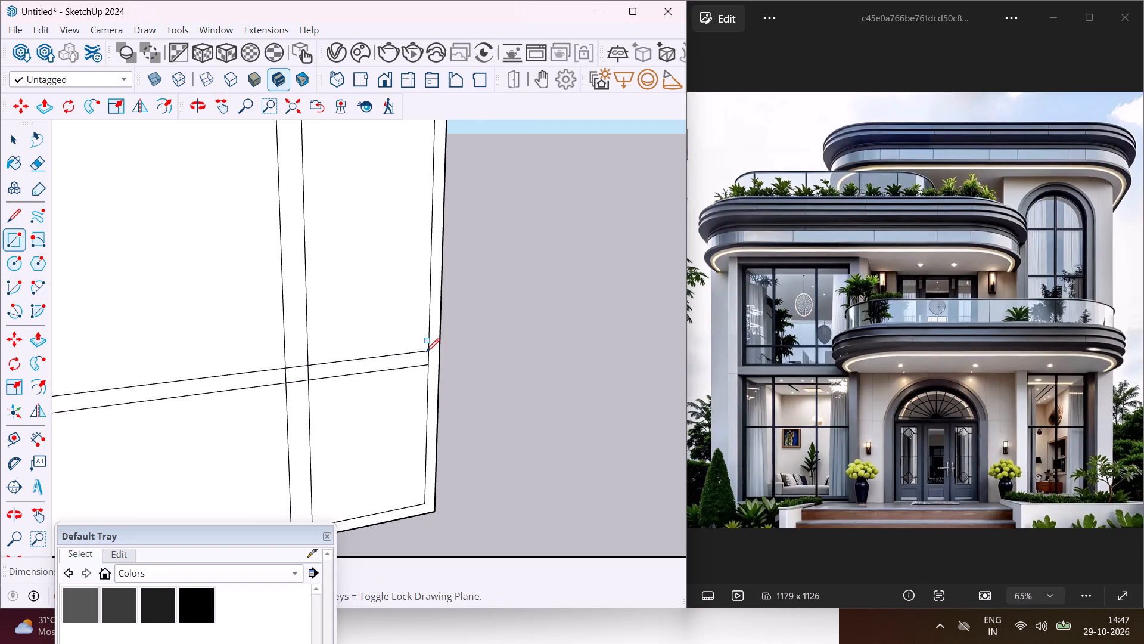
key(space)
Push/Pull the window panel's border face very slightly outward so the frame stands proud of the inner face.
scroll(406, 340, down, 12)
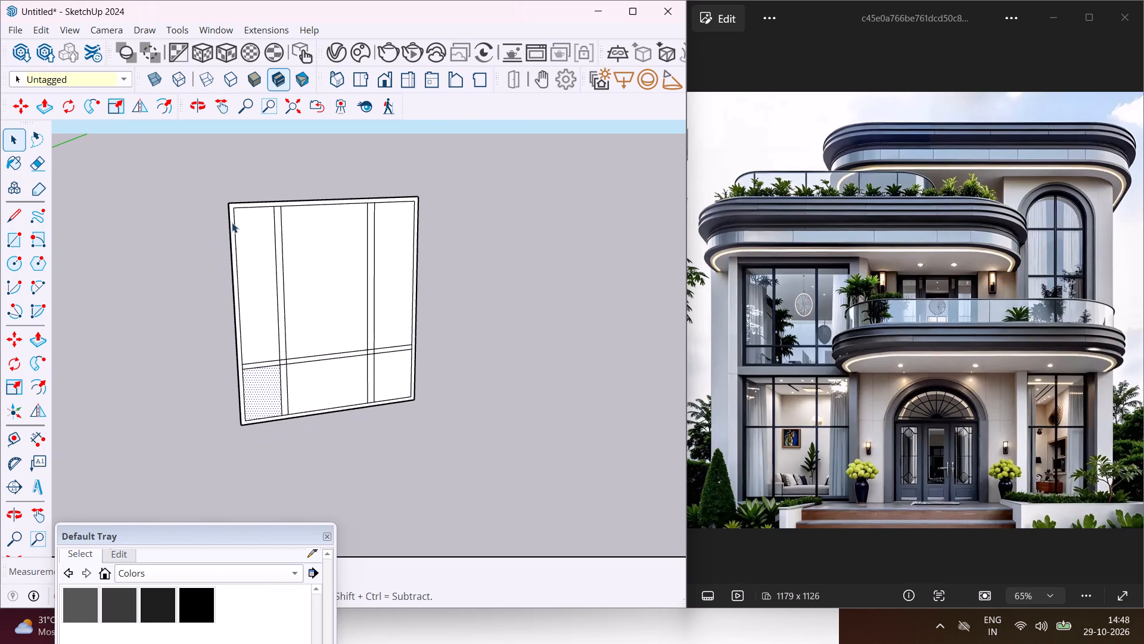
scroll(234, 212, up, 15)
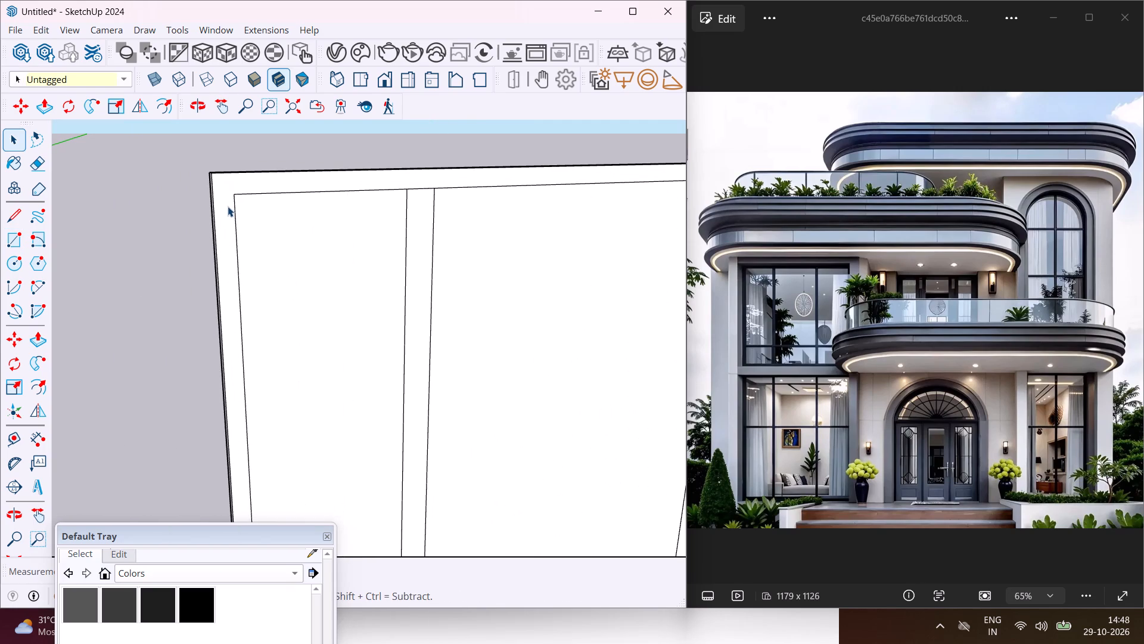
click(228, 206)
middle_drag(228, 206, 421, 288)
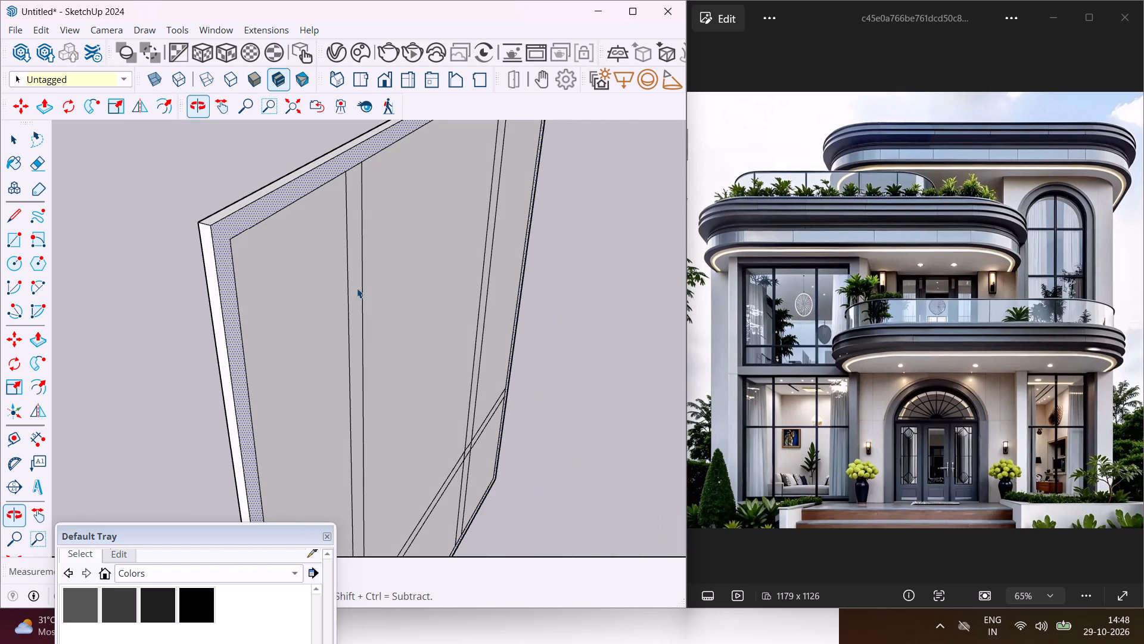
key(p)
click(226, 240)
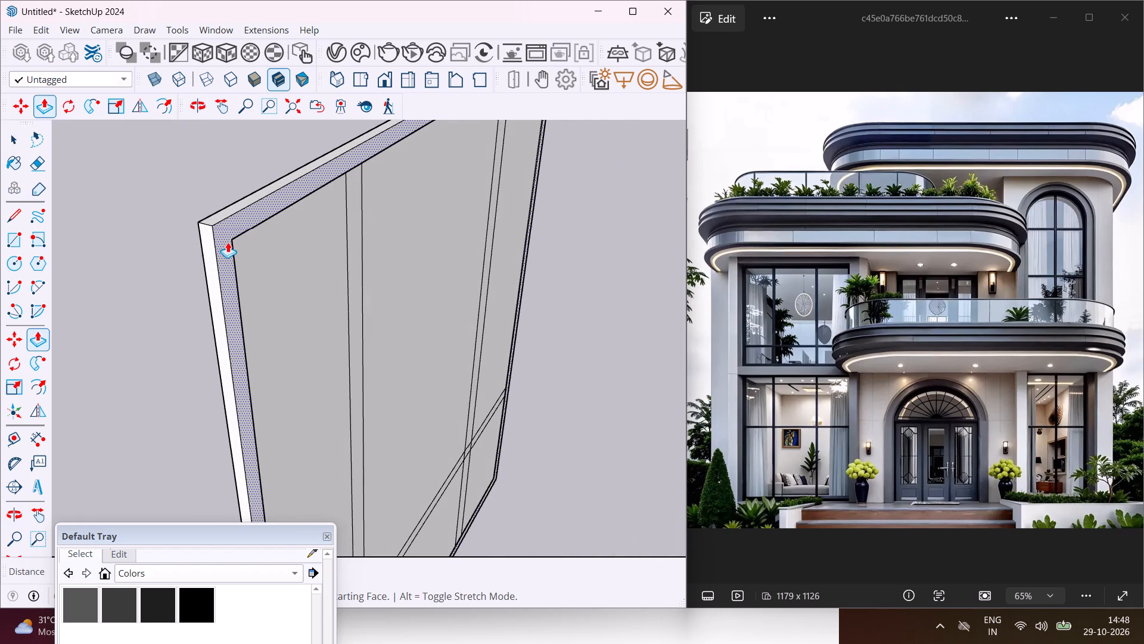
click(230, 244)
key(Escape)
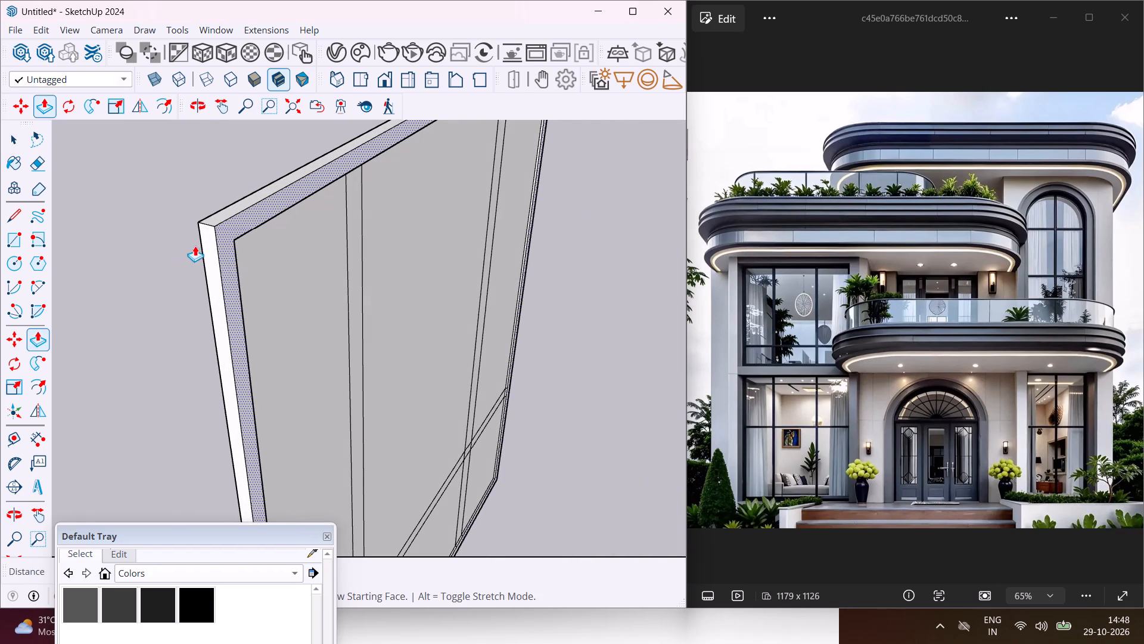
Push/Pull one outer side face of the window frame slightly outward and repeat the same distance on the top, bottom and opposite side.
scroll(206, 243, up, 2)
click(206, 243)
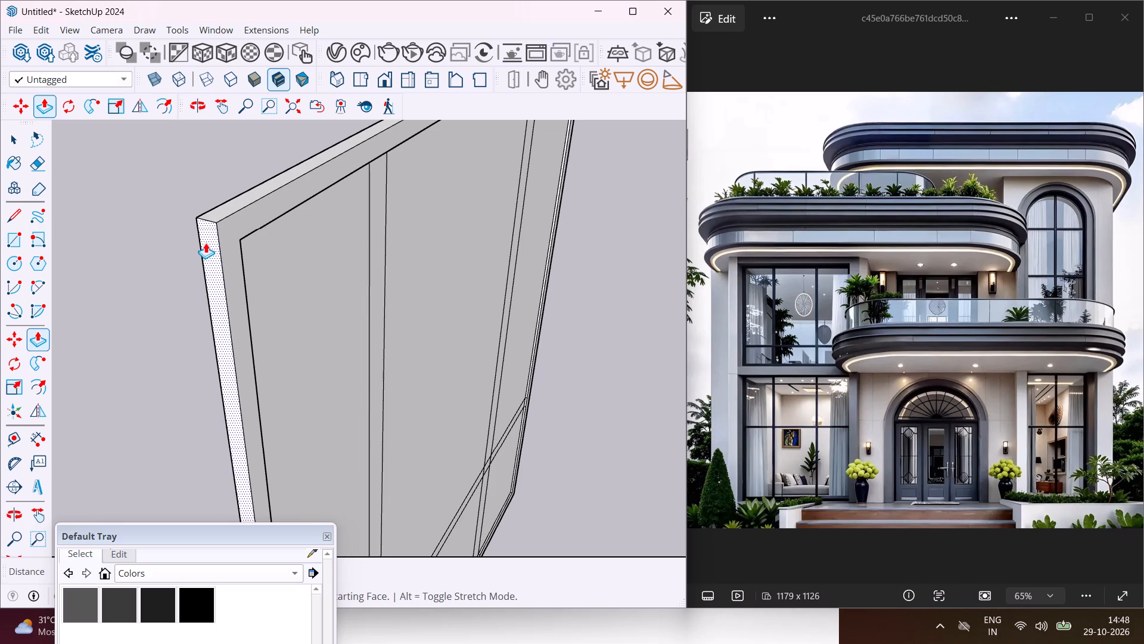
click(203, 246)
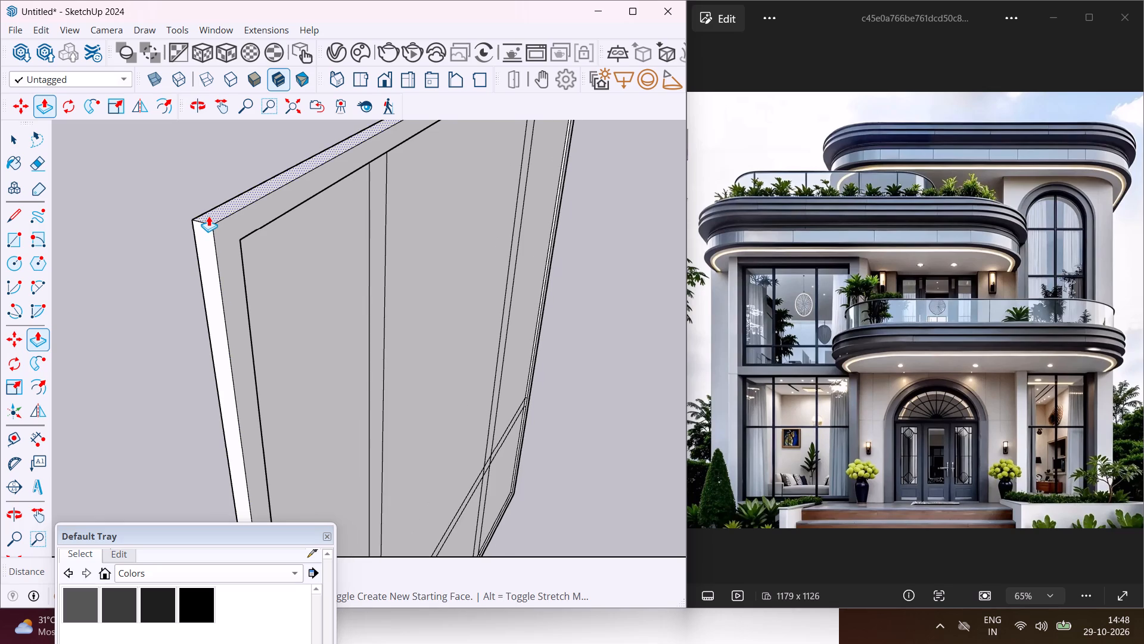
scroll(209, 216, up, 2)
double_click(209, 215)
scroll(182, 242, down, 10)
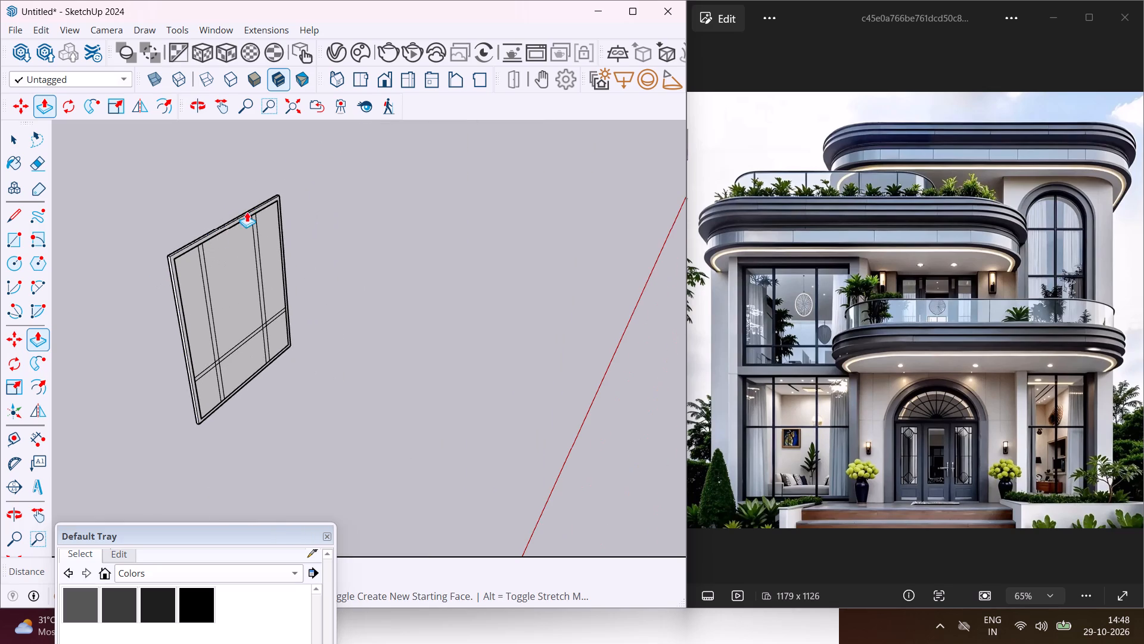
scroll(219, 420, up, 11)
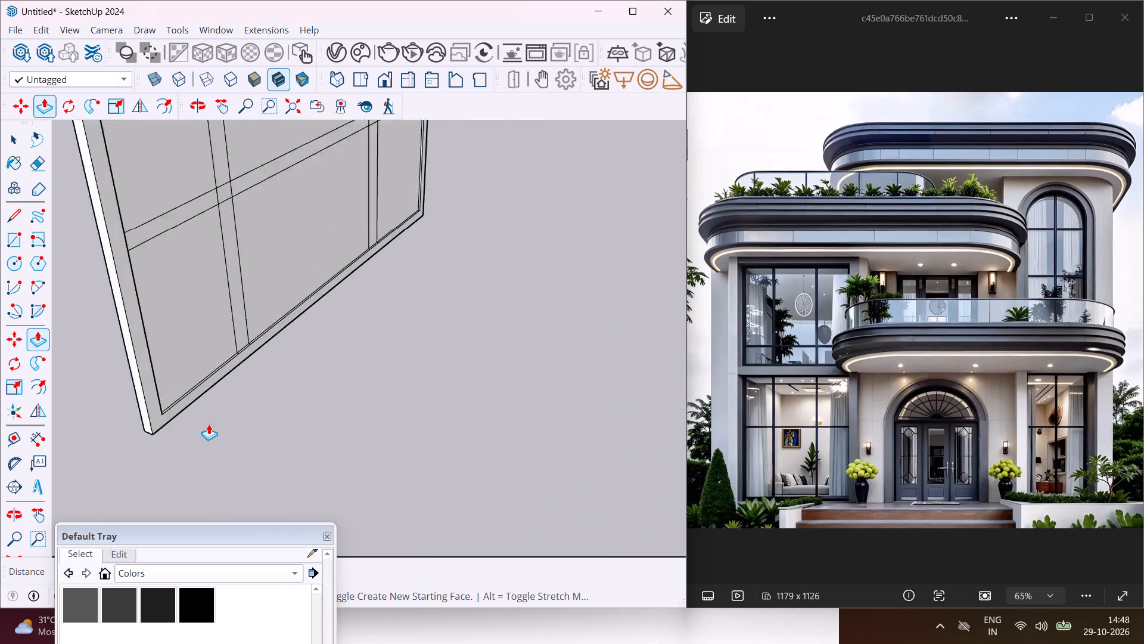
scroll(209, 424, up, 1)
middle_drag(209, 424, 365, 229)
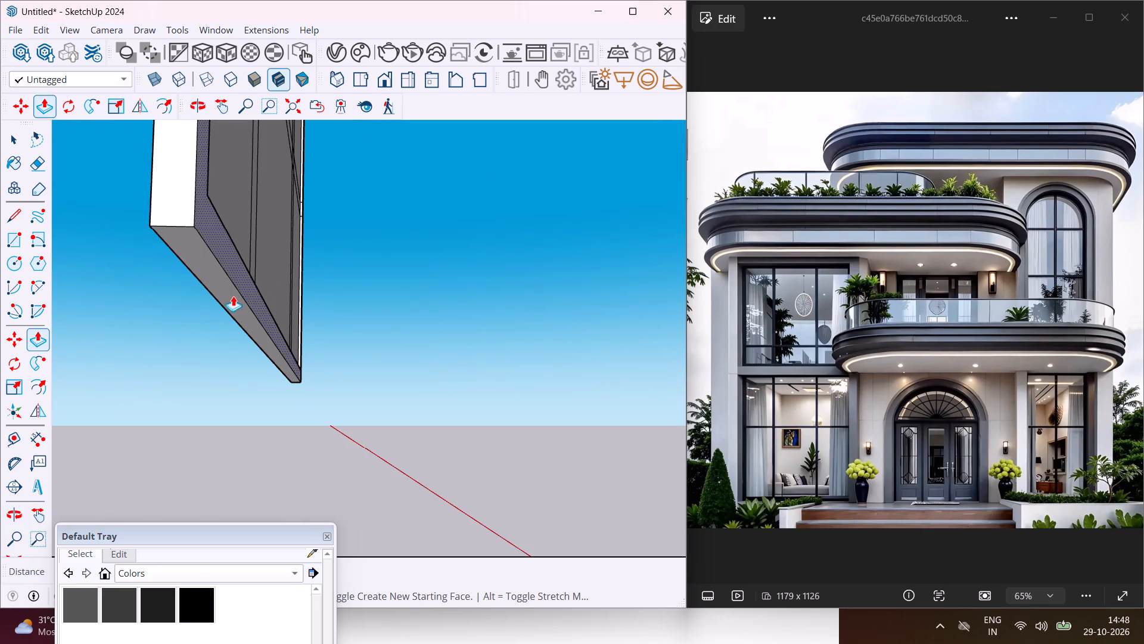
double_click(230, 297)
middle_drag(281, 293, 136, 361)
scroll(238, 324, down, 5)
middle_drag(388, 265, 101, 343)
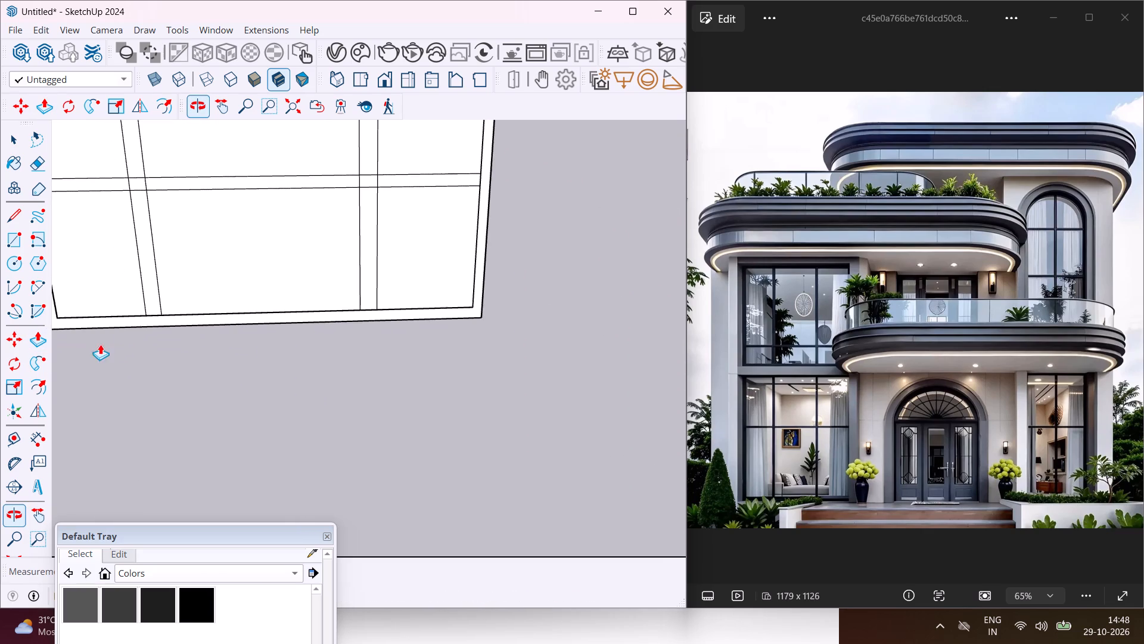
middle_drag(492, 260, 345, 277)
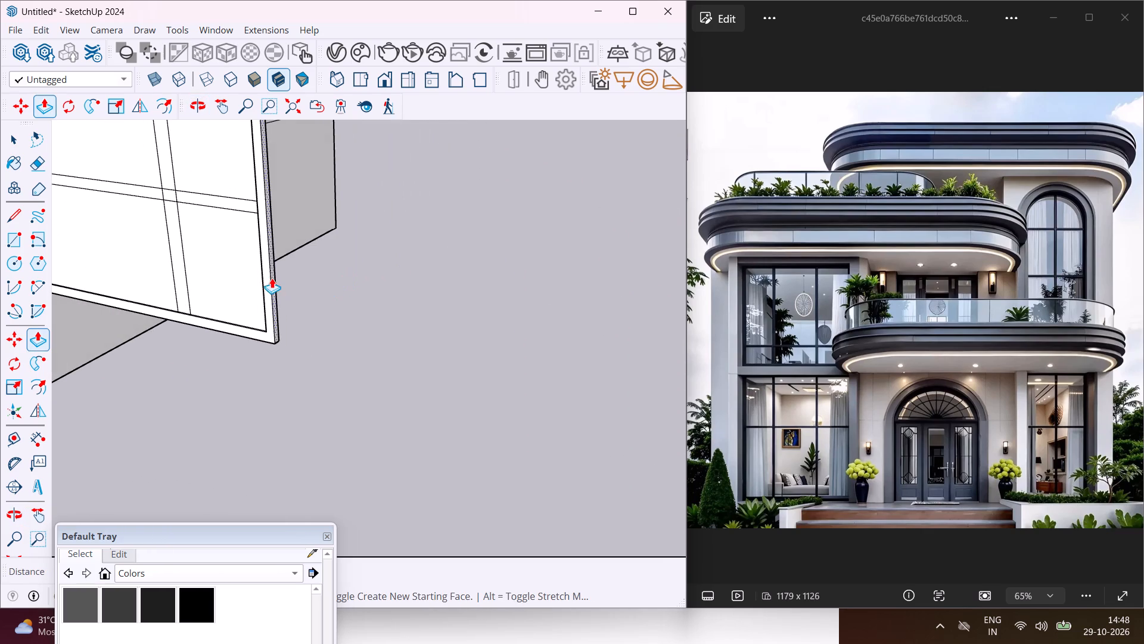
scroll(271, 277, up, 8)
double_click(271, 284)
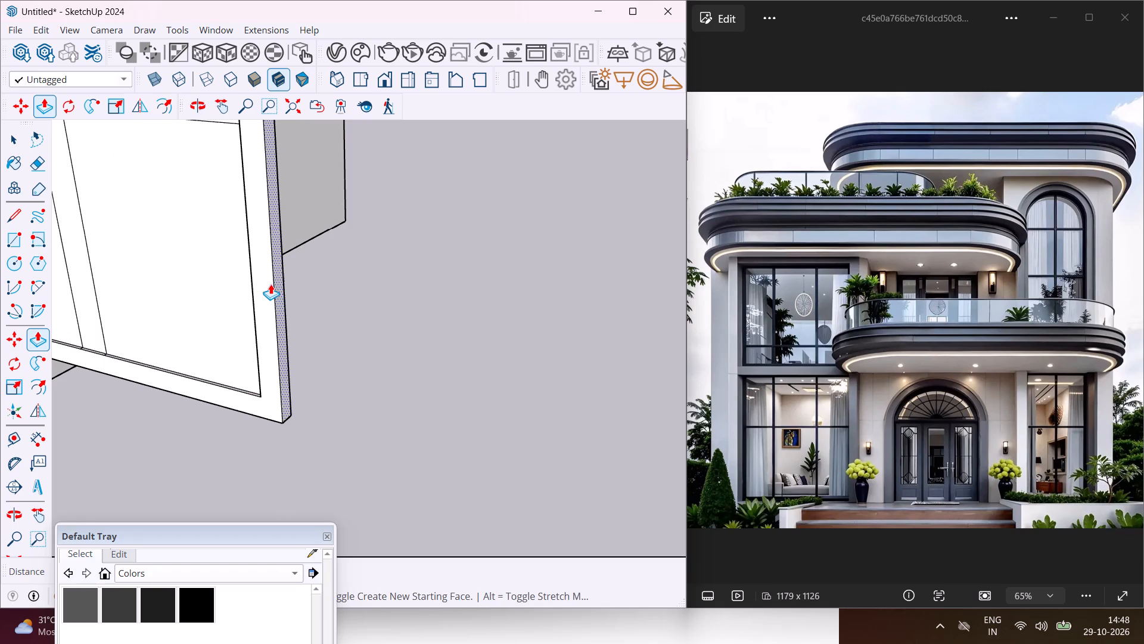
Push/Pull the left mullion out to the frame border's face and repeat on its crossing, lower part and the left and middle transom sections.
scroll(271, 284, down, 6)
middle_drag(274, 290, 577, 281)
scroll(579, 255, down, 8)
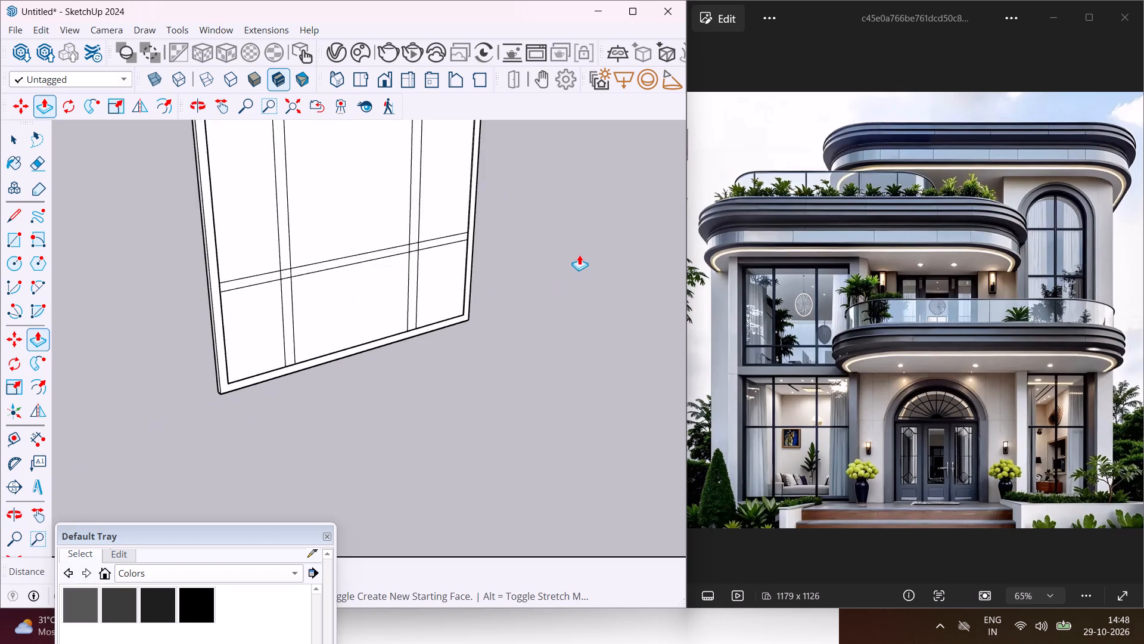
scroll(579, 255, down, 2)
scroll(411, 171, up, 9)
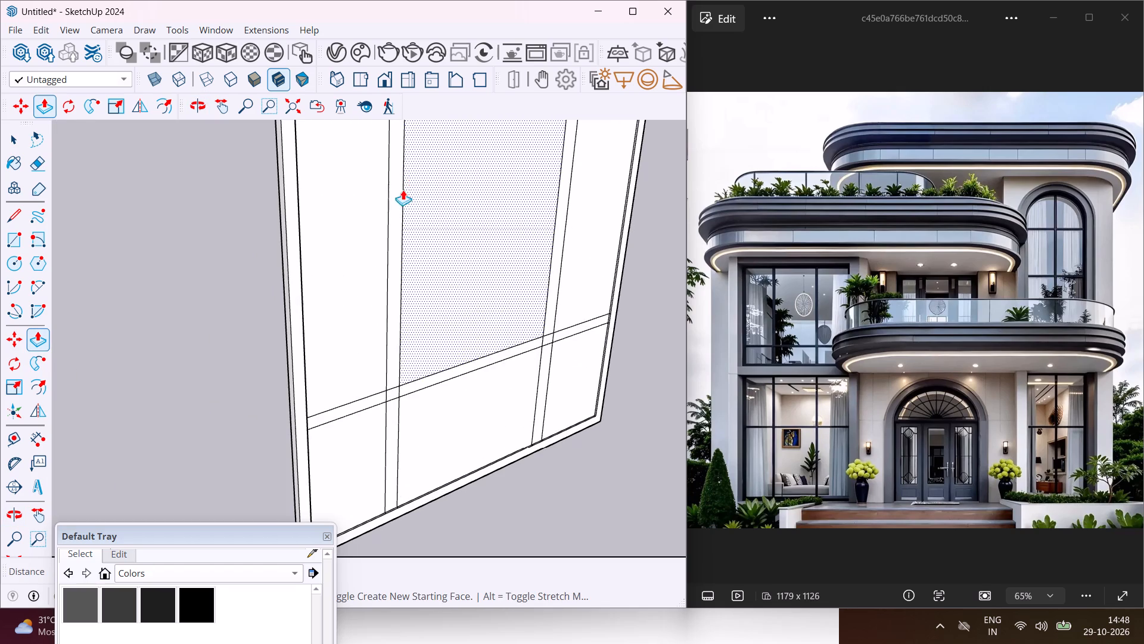
click(398, 272)
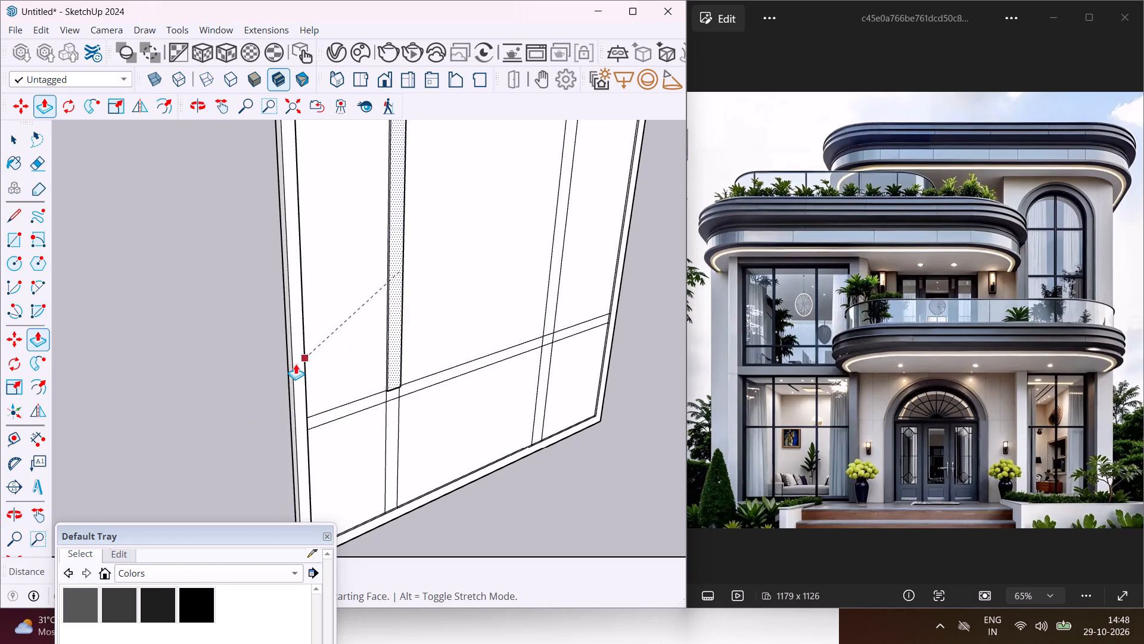
click(297, 367)
scroll(376, 405, up, 8)
double_click(371, 400)
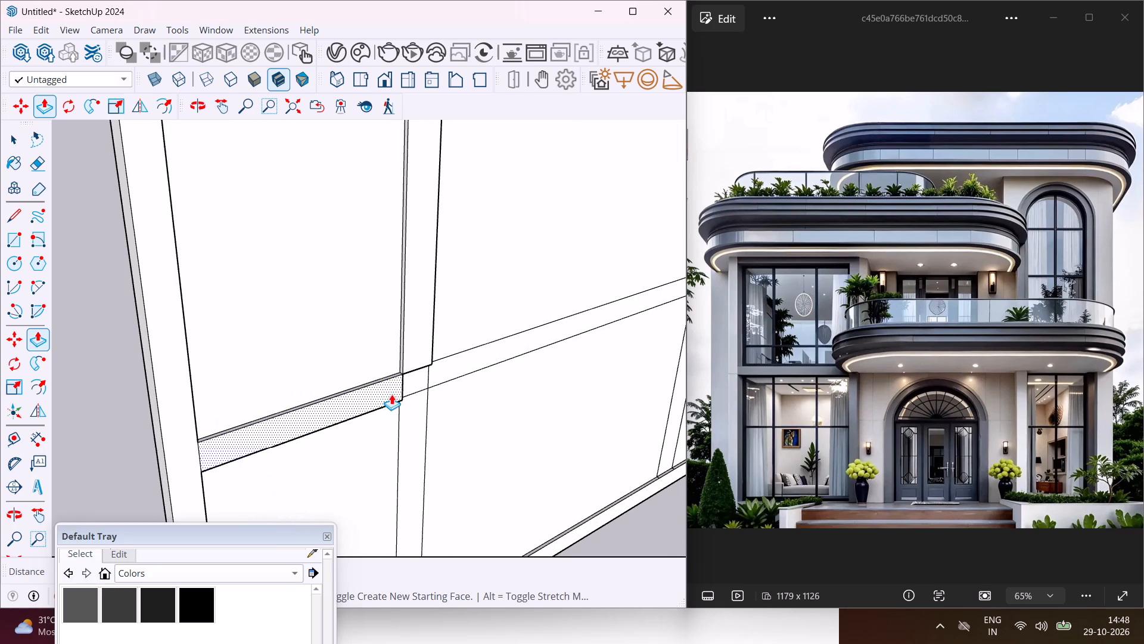
double_click(413, 379)
double_click(414, 402)
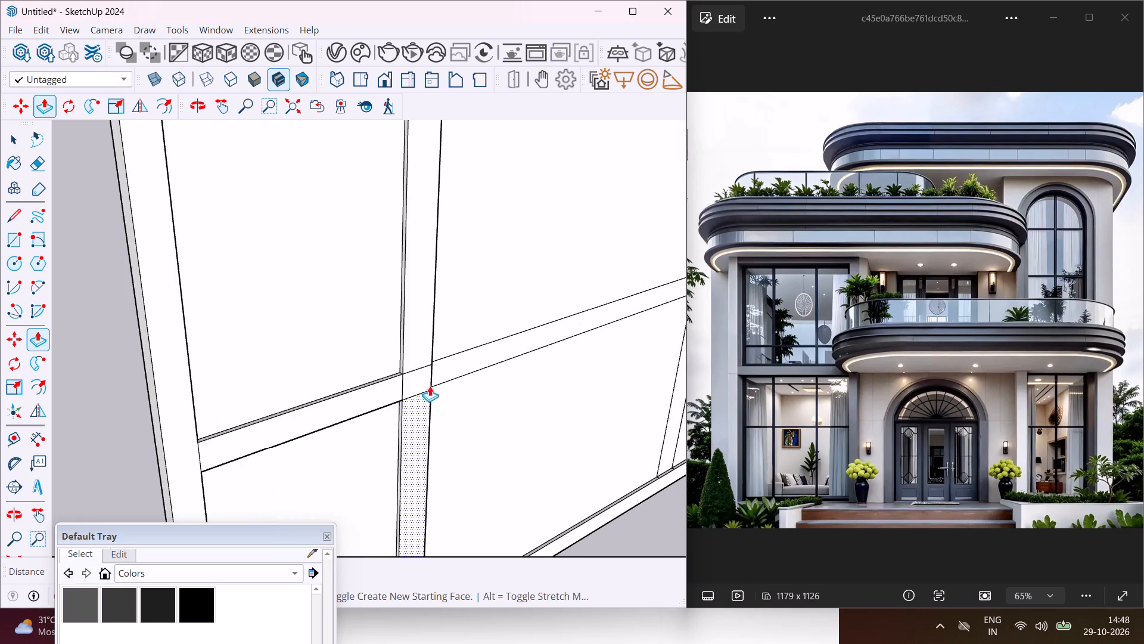
double_click(434, 371)
Repeat the same Push/Pull distance on the right mullion's crossing, upper and lower parts and the remaining right transom section.
scroll(340, 381, down, 6)
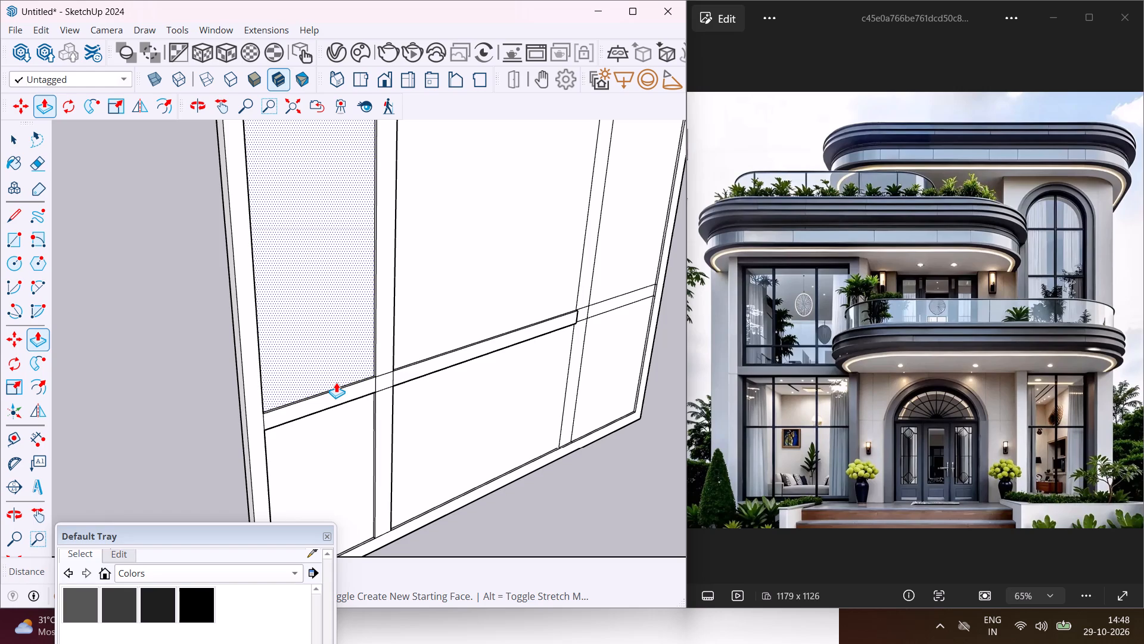
scroll(336, 382, down, 3)
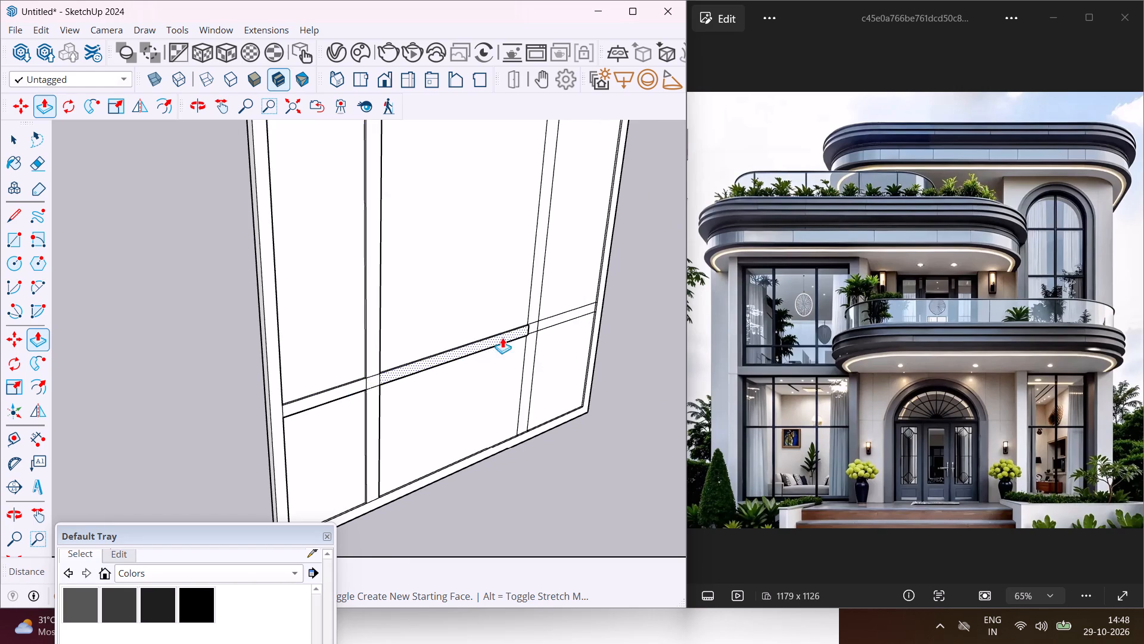
scroll(506, 333, up, 10)
scroll(585, 308, up, 2)
double_click(574, 323)
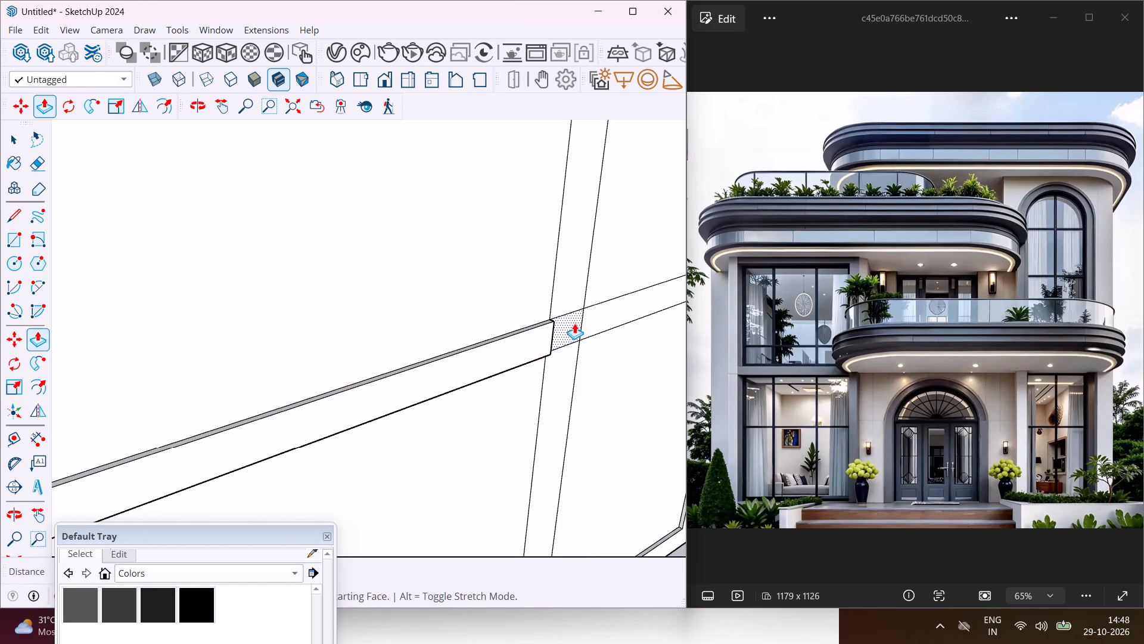
double_click(573, 295)
double_click(606, 312)
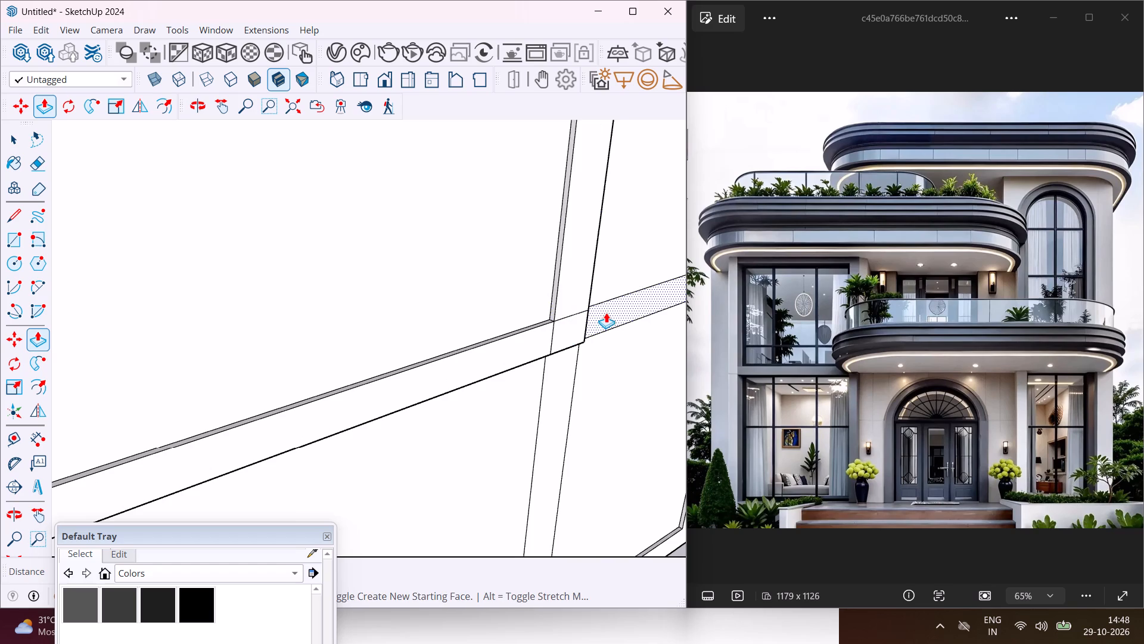
double_click(574, 360)
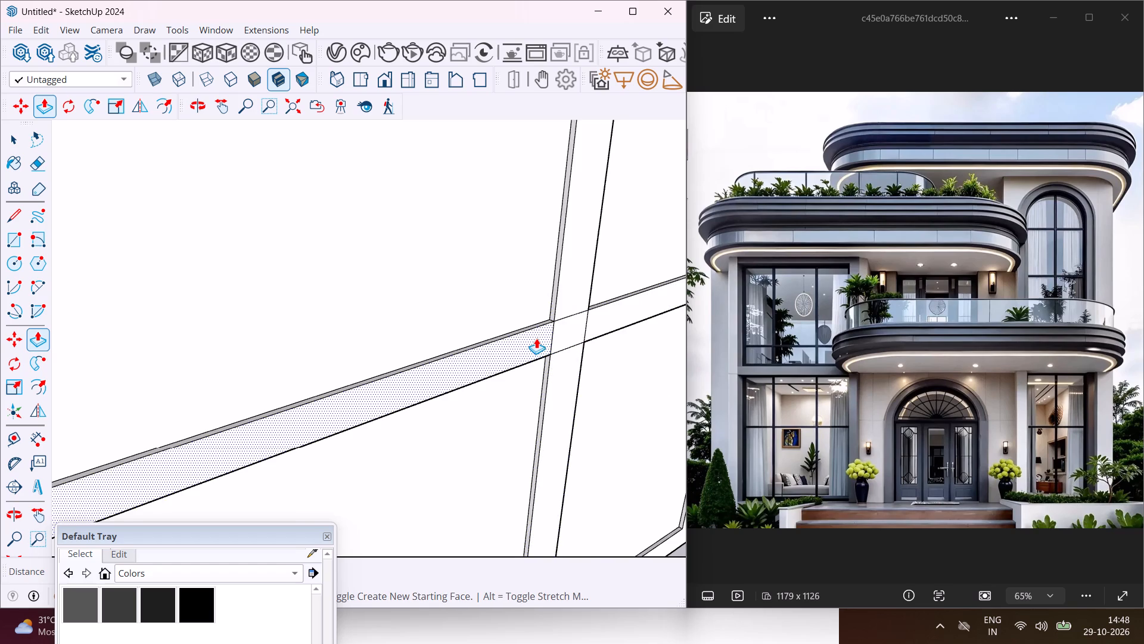
Paint the window frame's border face and the upper parts of both mullions with the dark grey Color M07.
scroll(536, 338, down, 16)
scroll(529, 335, down, 5)
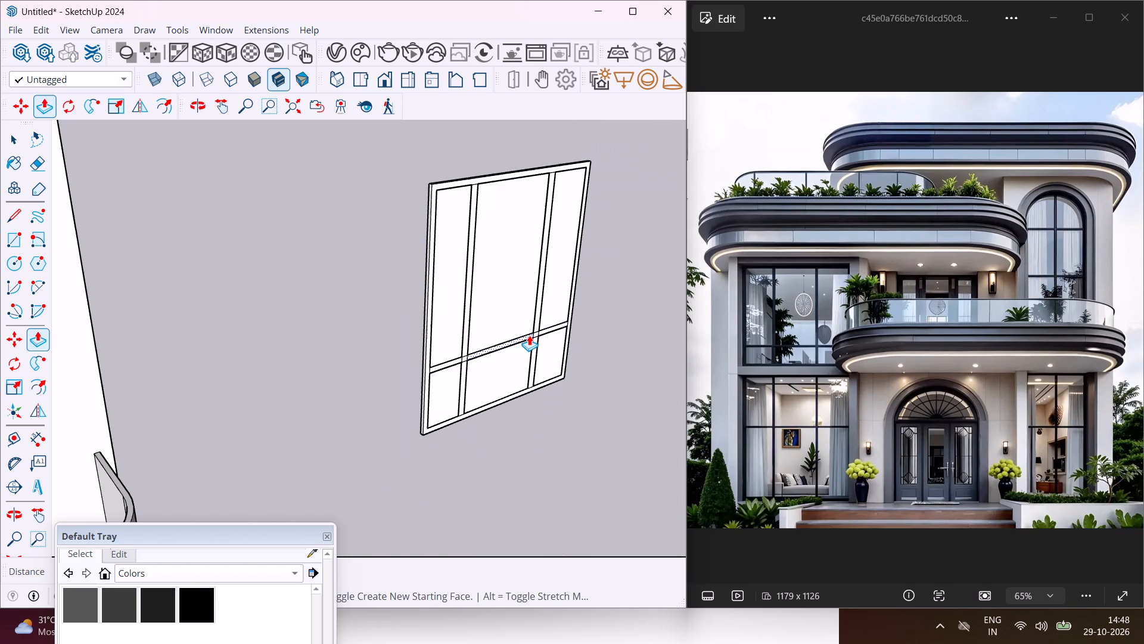
middle_drag(554, 322, 456, 299)
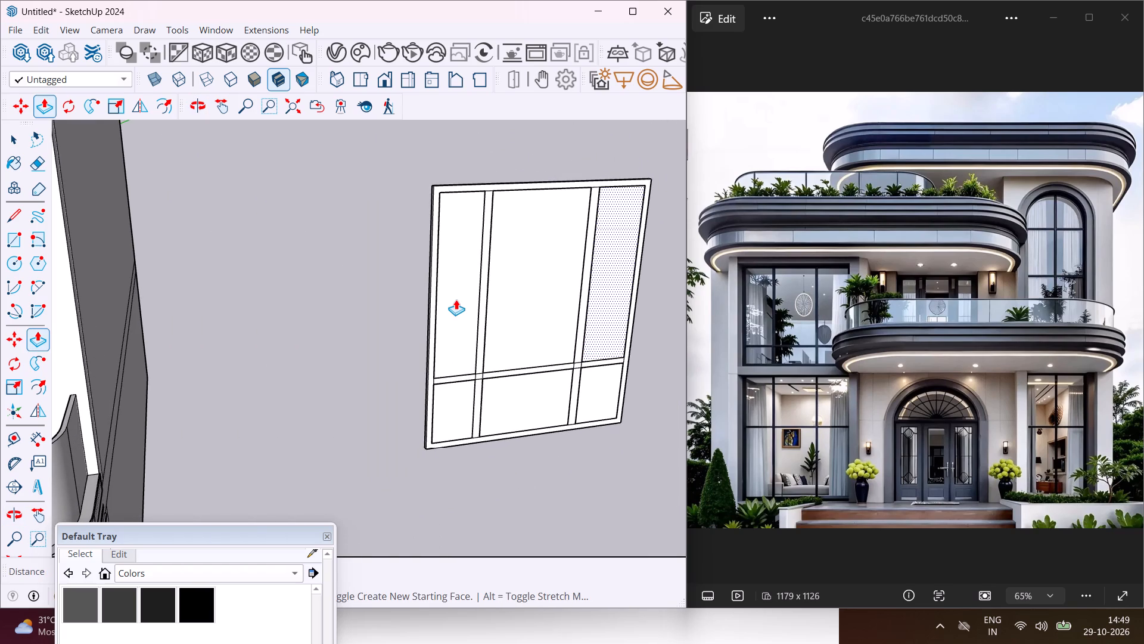
key(Escape)
key(space)
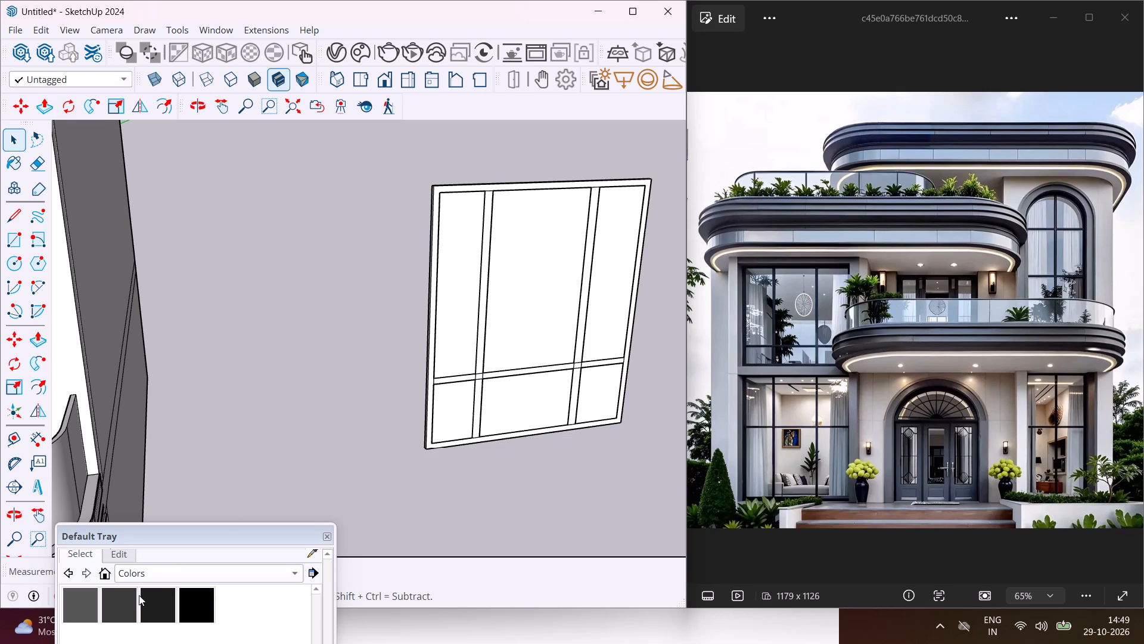
click(132, 597)
scroll(440, 192, up, 8)
click(440, 192)
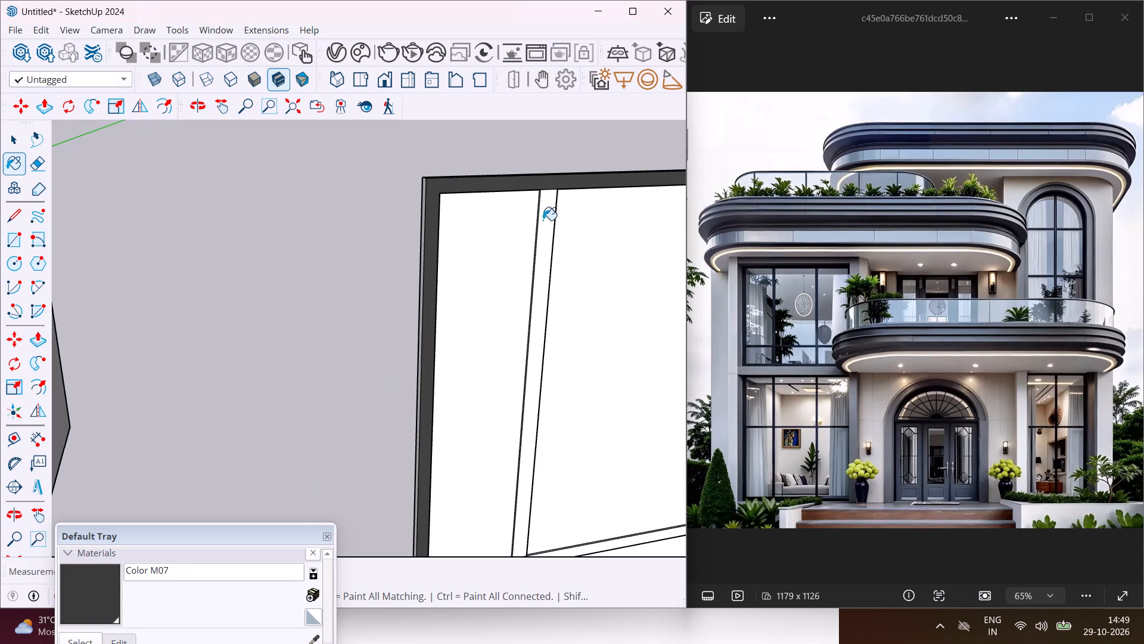
click(543, 220)
scroll(424, 211, down, 9)
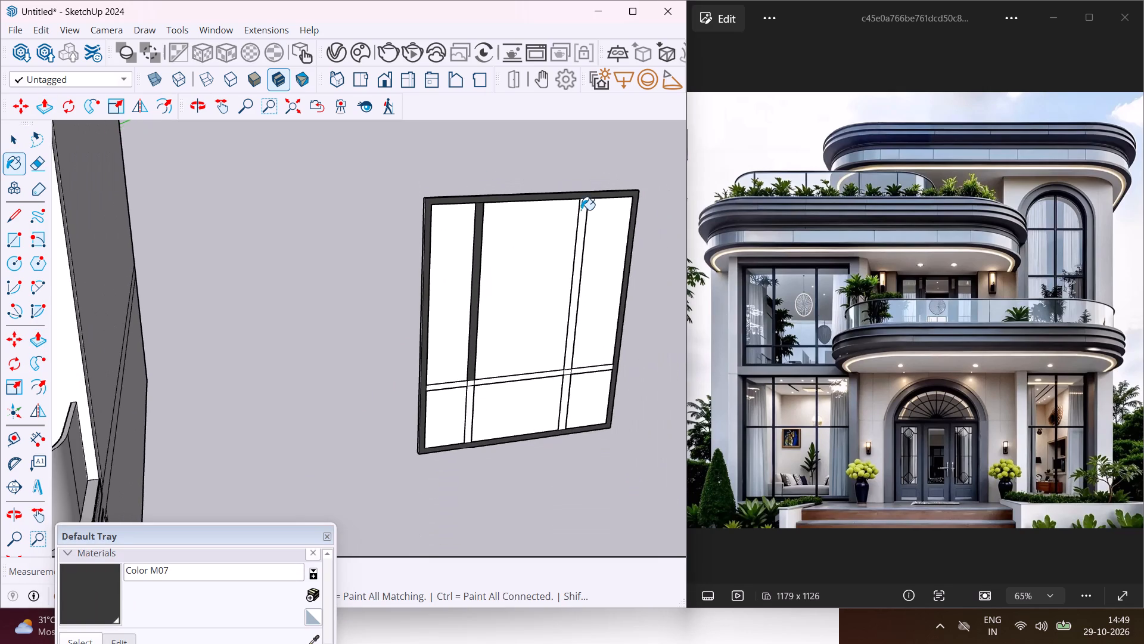
scroll(582, 208, up, 8)
click(582, 208)
scroll(568, 190, down, 5)
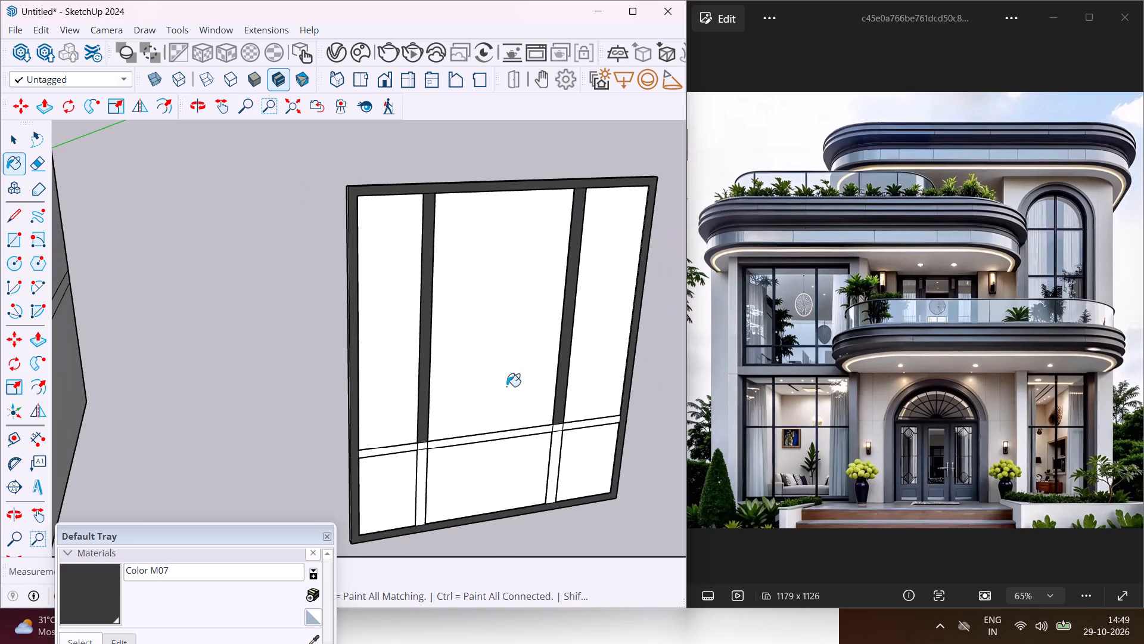
Paint all three transom sections, both mullion crossings and the lower parts of both mullions with Color M07.
scroll(388, 458, up, 13)
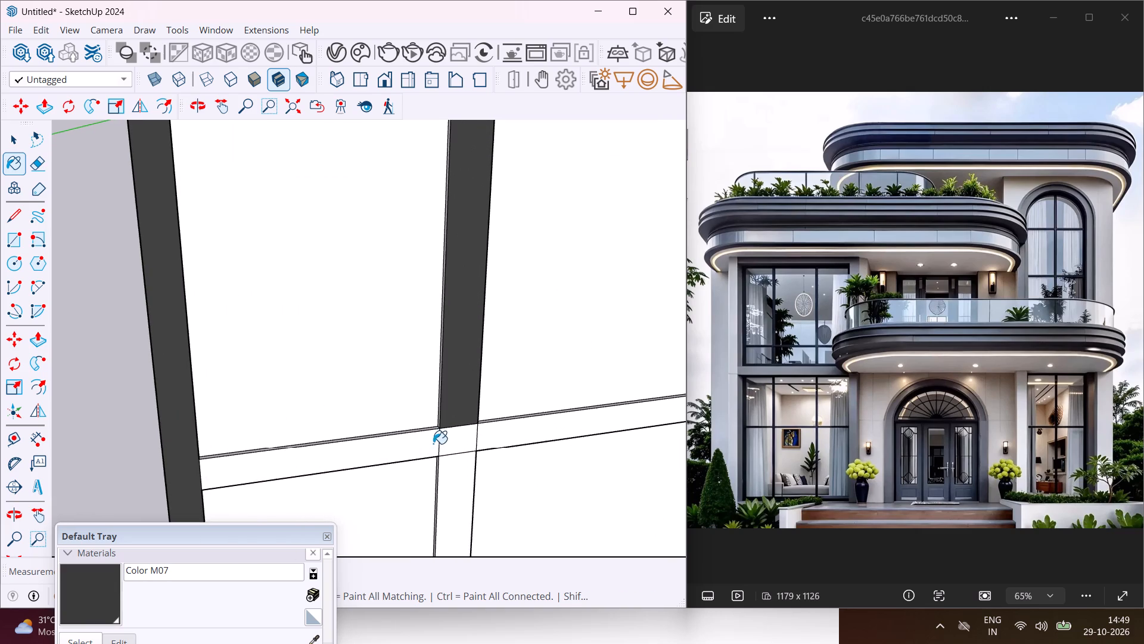
click(433, 444)
click(445, 443)
click(493, 429)
click(462, 457)
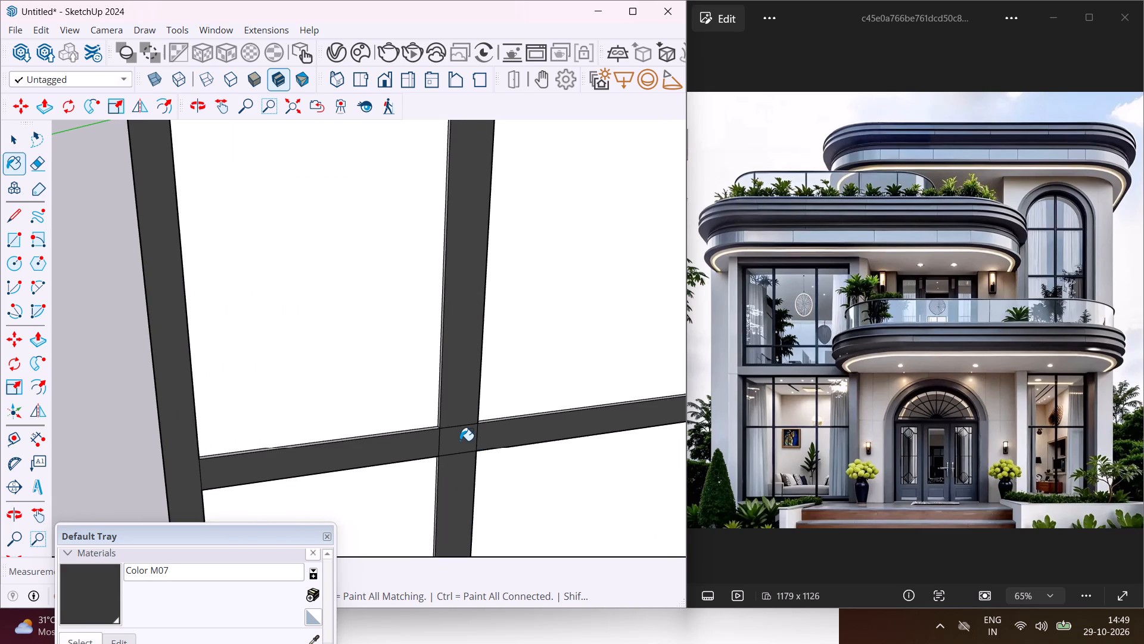
scroll(457, 448, down, 5)
scroll(394, 451, down, 8)
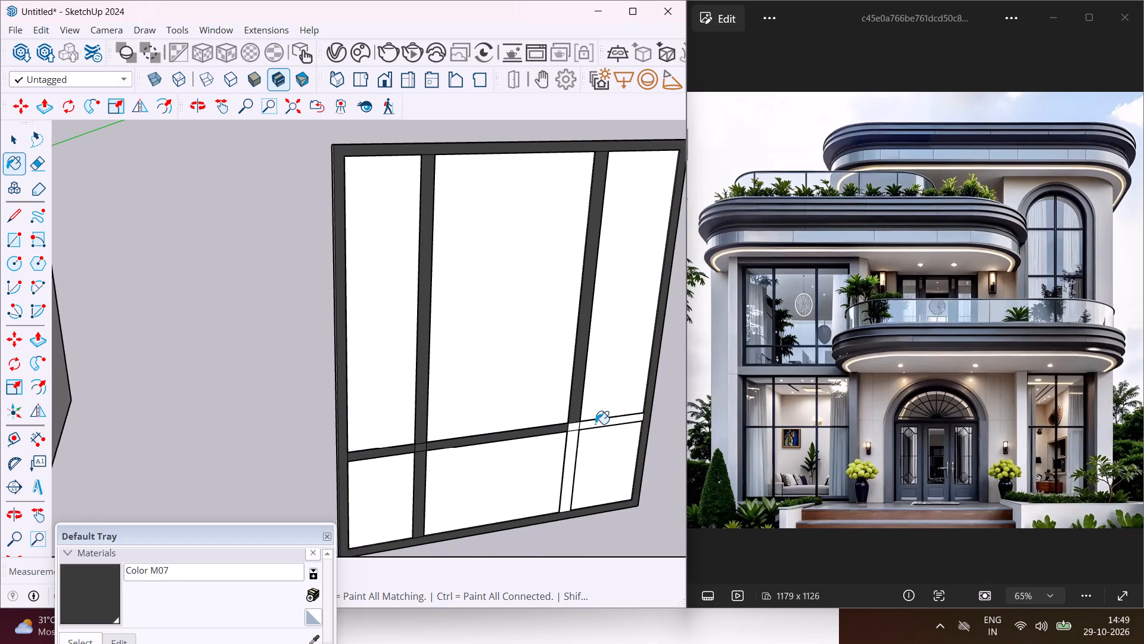
scroll(595, 424, up, 13)
click(595, 423)
click(527, 440)
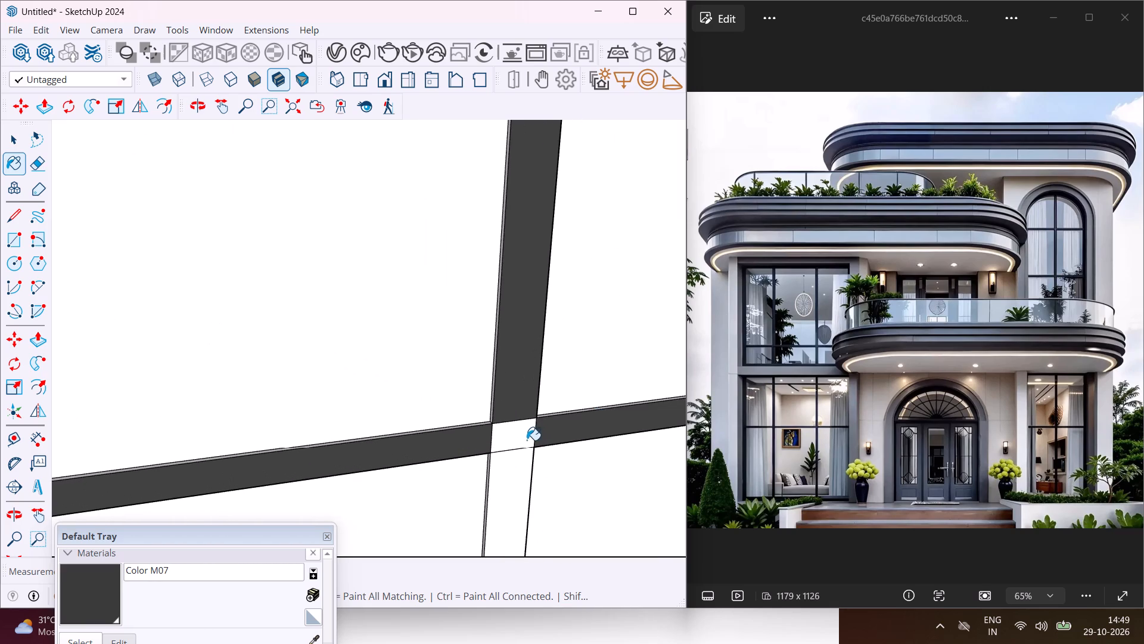
click(515, 468)
Paint the right border's inner side faces, the right and middle transom top edges and the right mullion's side faces with Color M07.
middle_drag(465, 448, 590, 487)
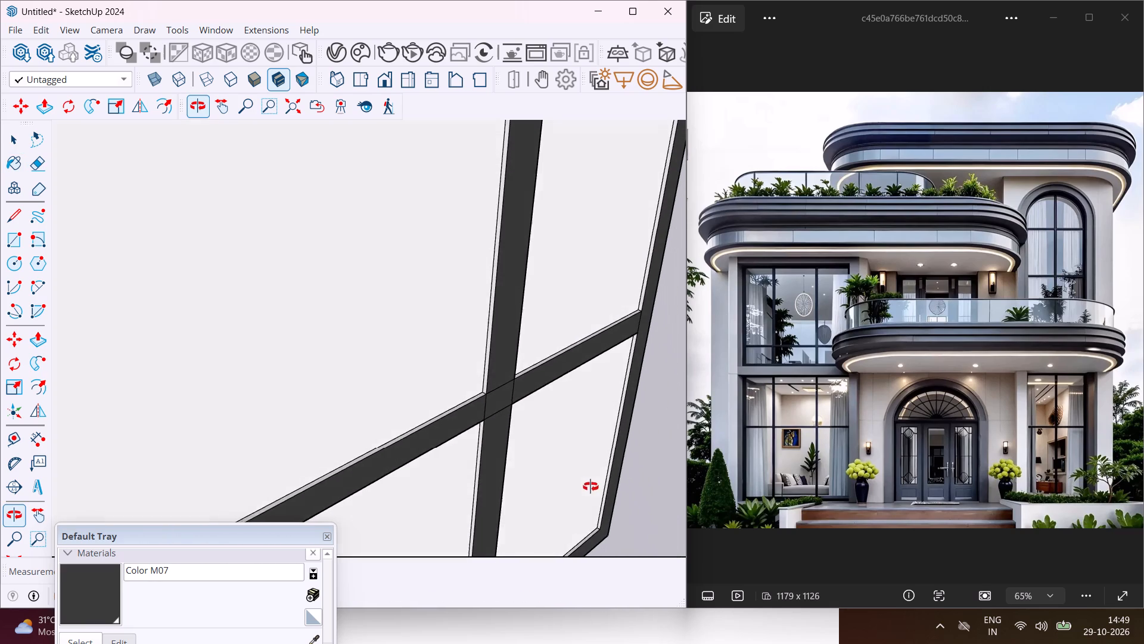
middle_drag(590, 487, 599, 491)
scroll(620, 321, up, 6)
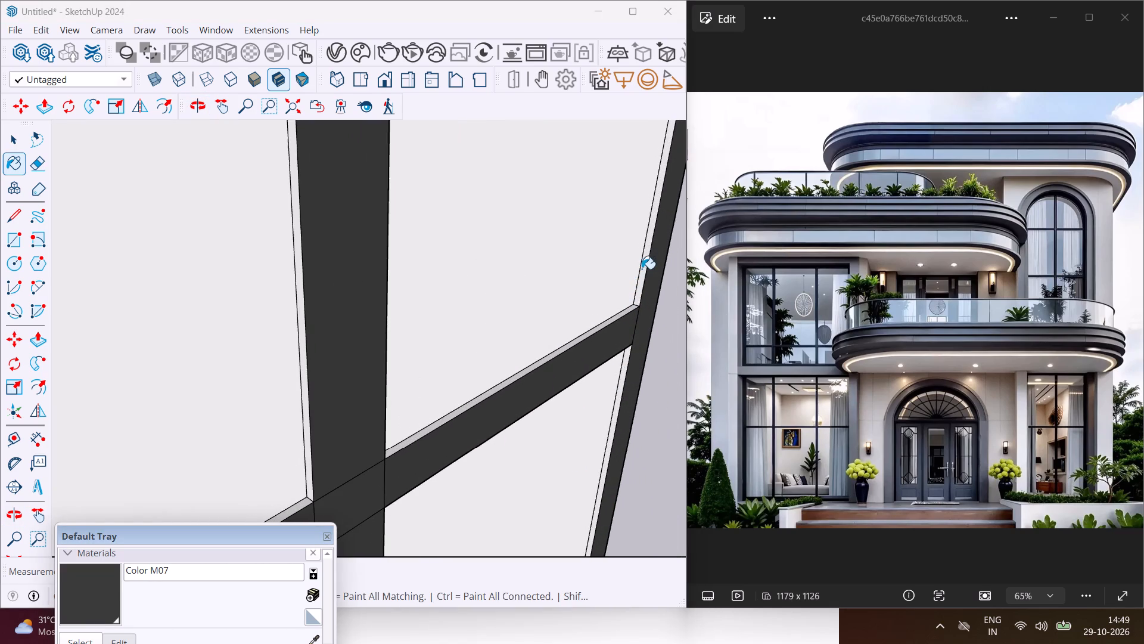
click(644, 266)
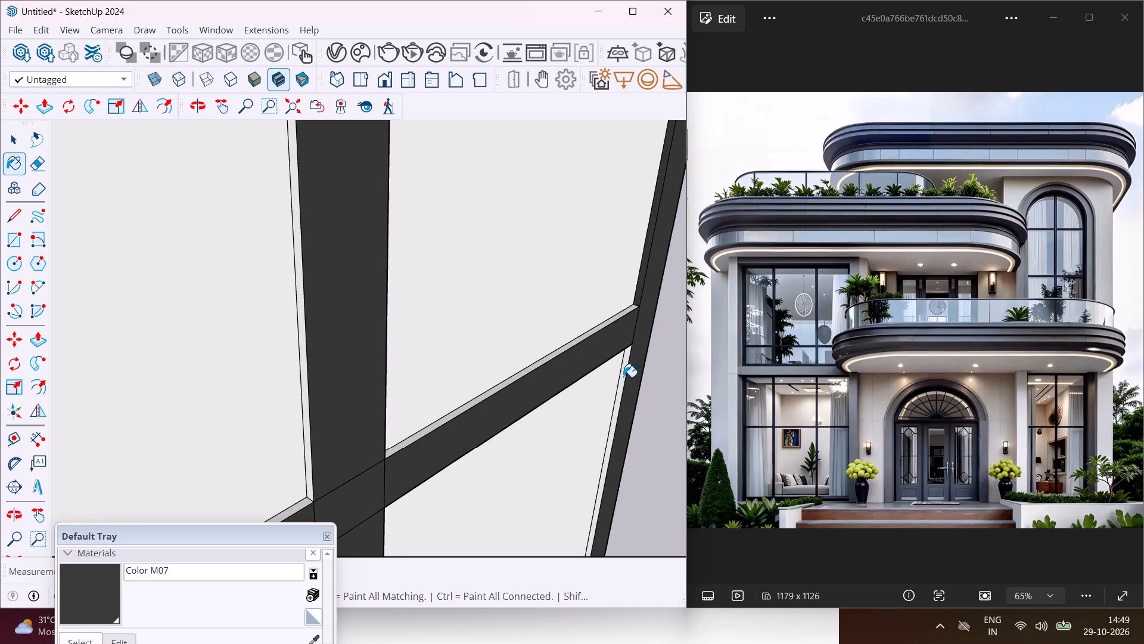
click(623, 377)
scroll(616, 321, up, 2)
click(616, 319)
scroll(616, 319, down, 3)
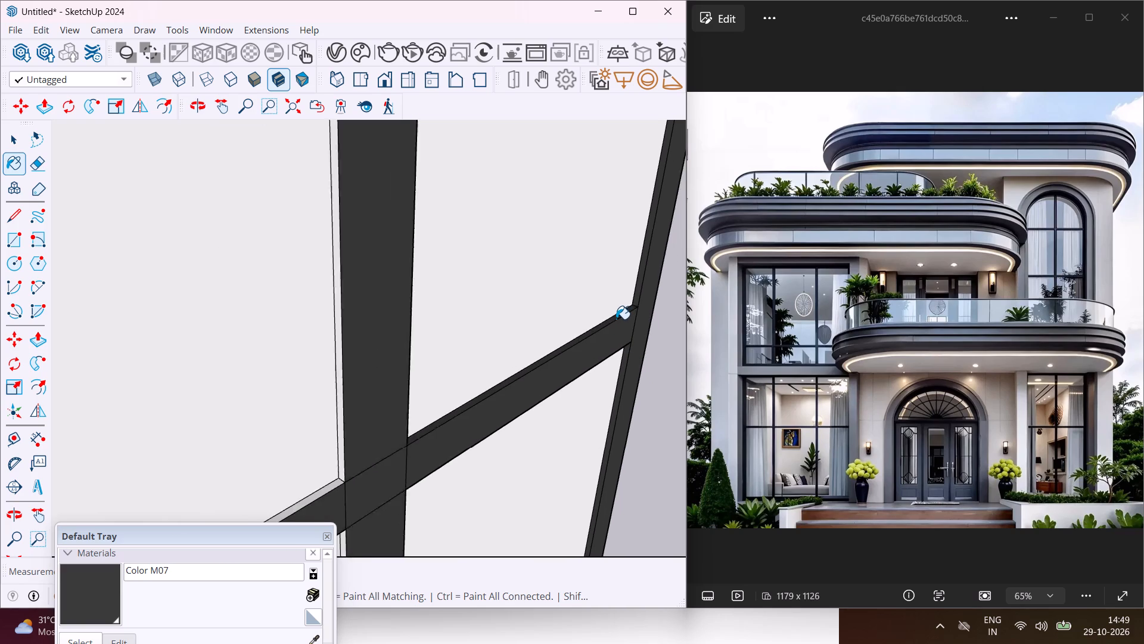
scroll(616, 319, down, 3)
scroll(405, 435, up, 7)
click(411, 444)
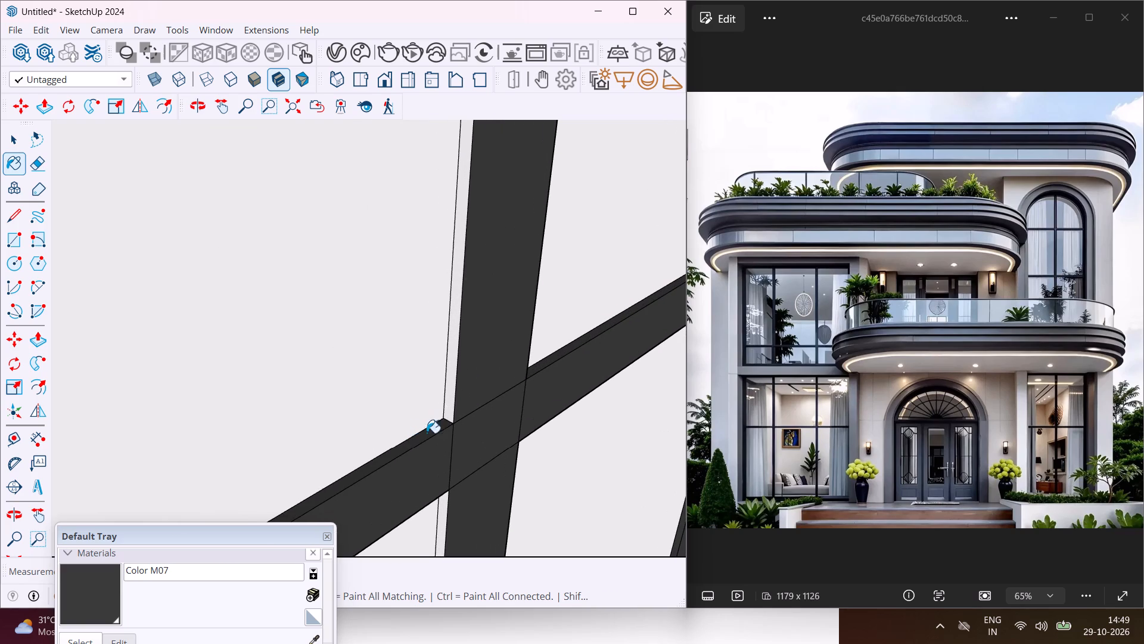
click(449, 398)
click(441, 526)
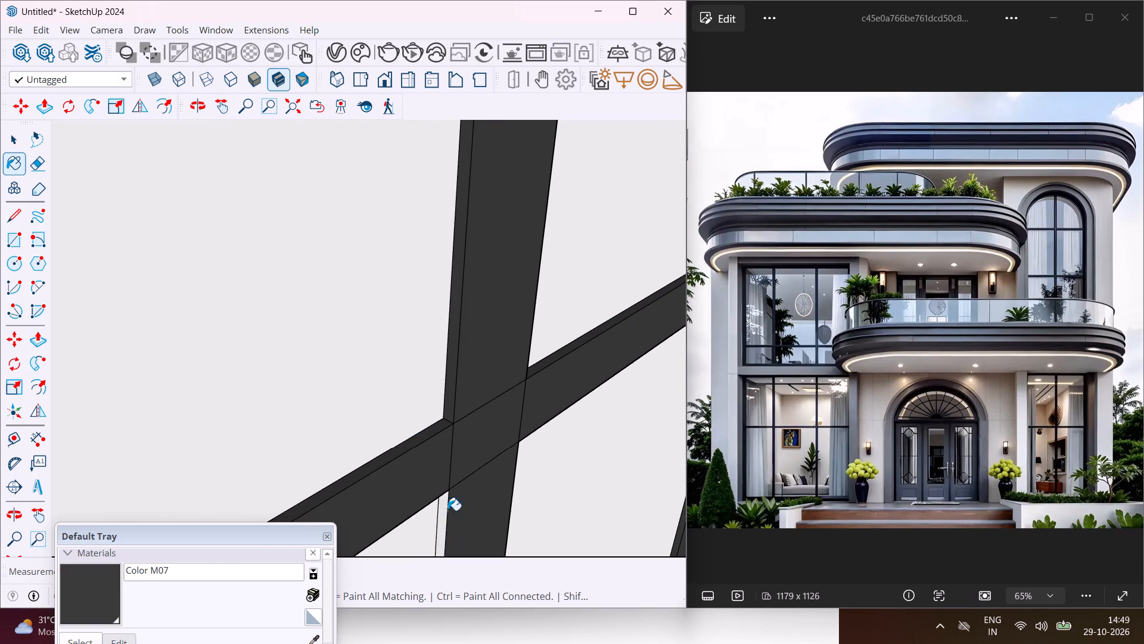
Paint the left mullion's side faces, the frame's outer left side and the left transom section's top edge with Color M07.
scroll(477, 426, down, 19)
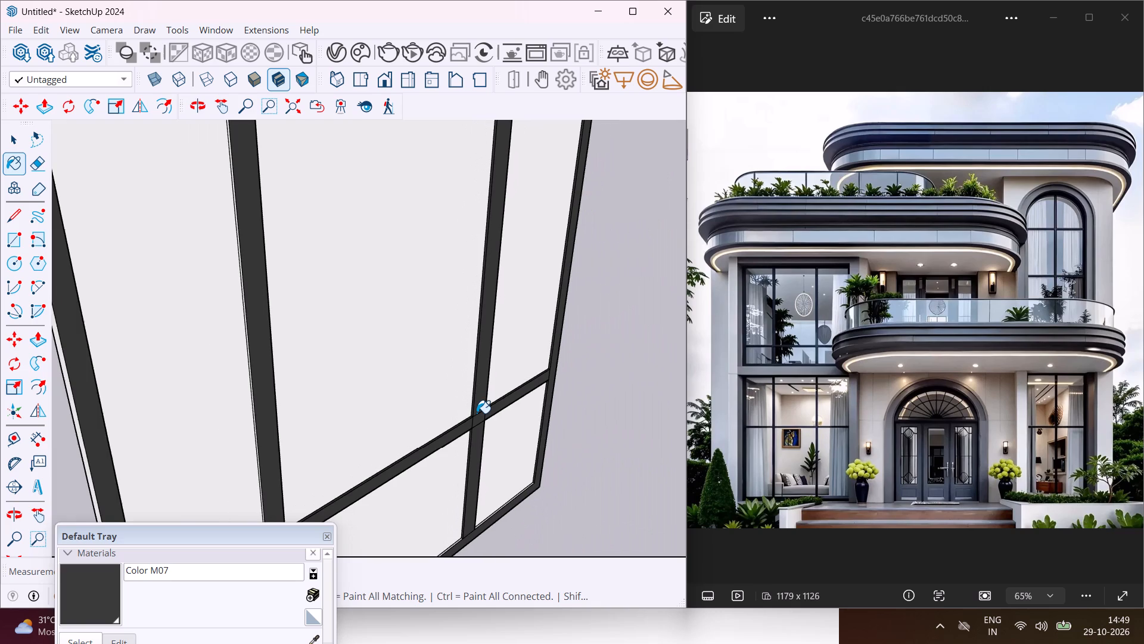
scroll(477, 413, down, 3)
scroll(327, 435, up, 5)
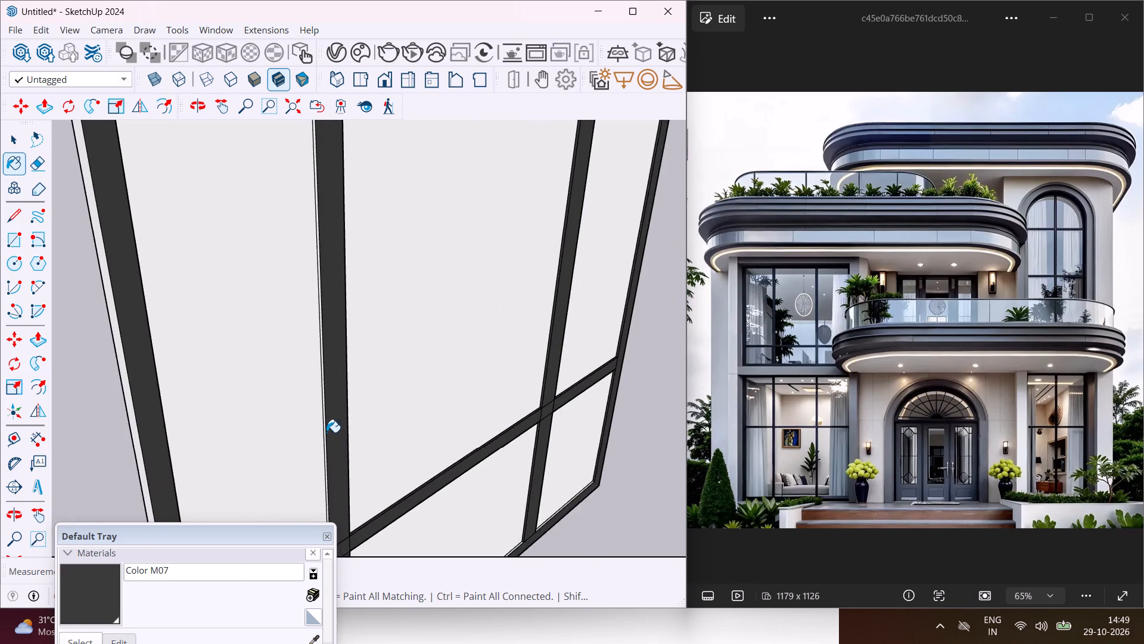
scroll(327, 432, up, 13)
click(320, 424)
scroll(326, 388, down, 5)
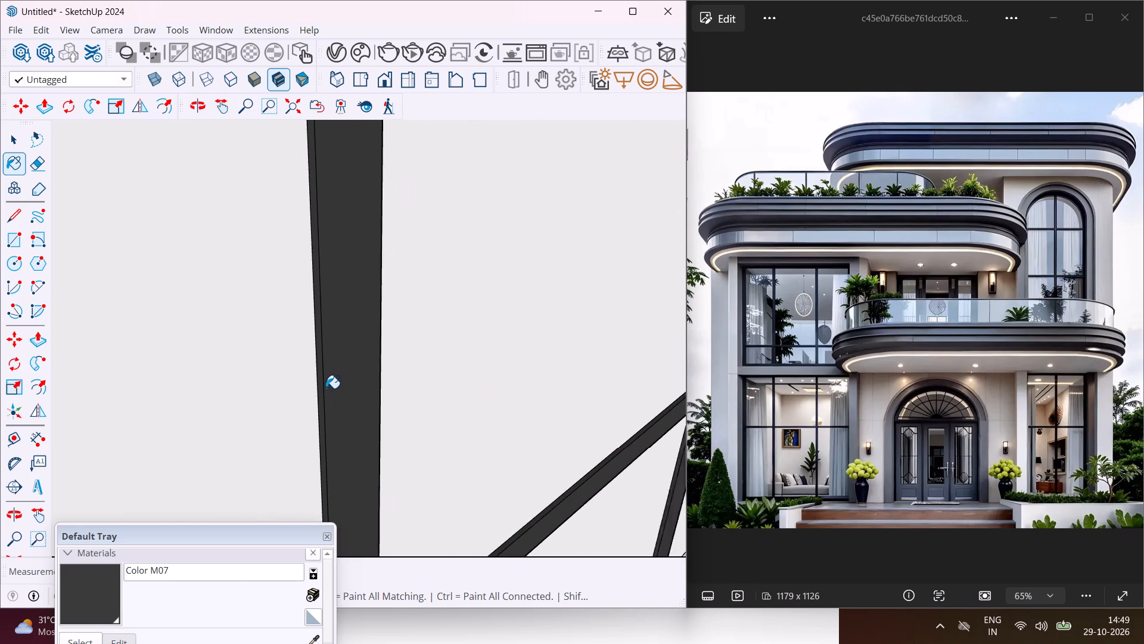
scroll(326, 388, down, 18)
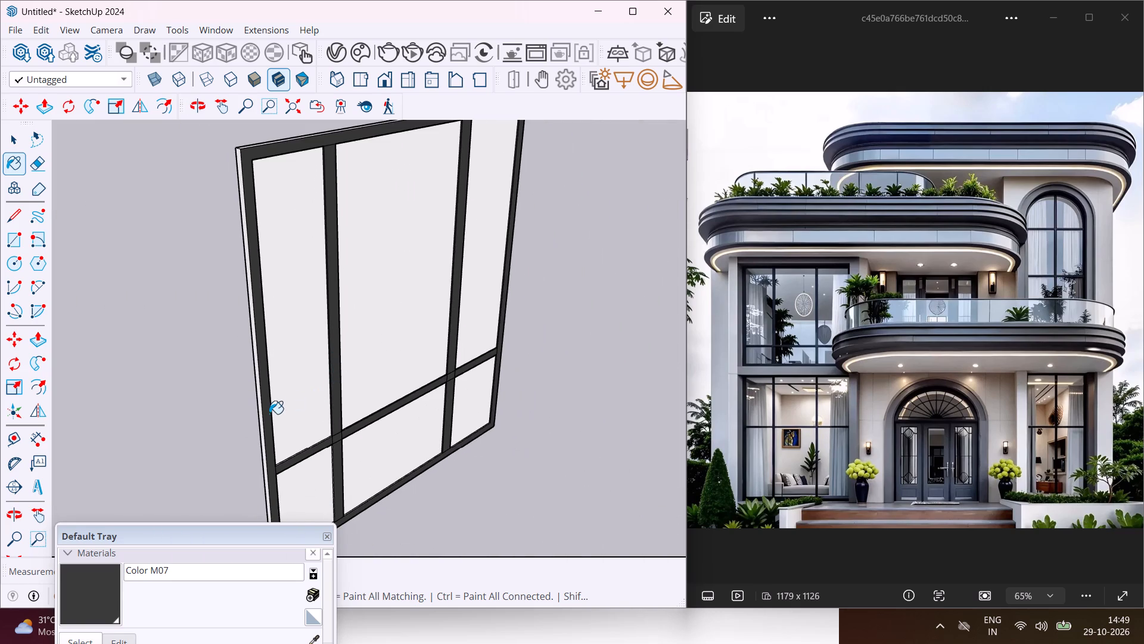
scroll(265, 410, up, 11)
click(250, 414)
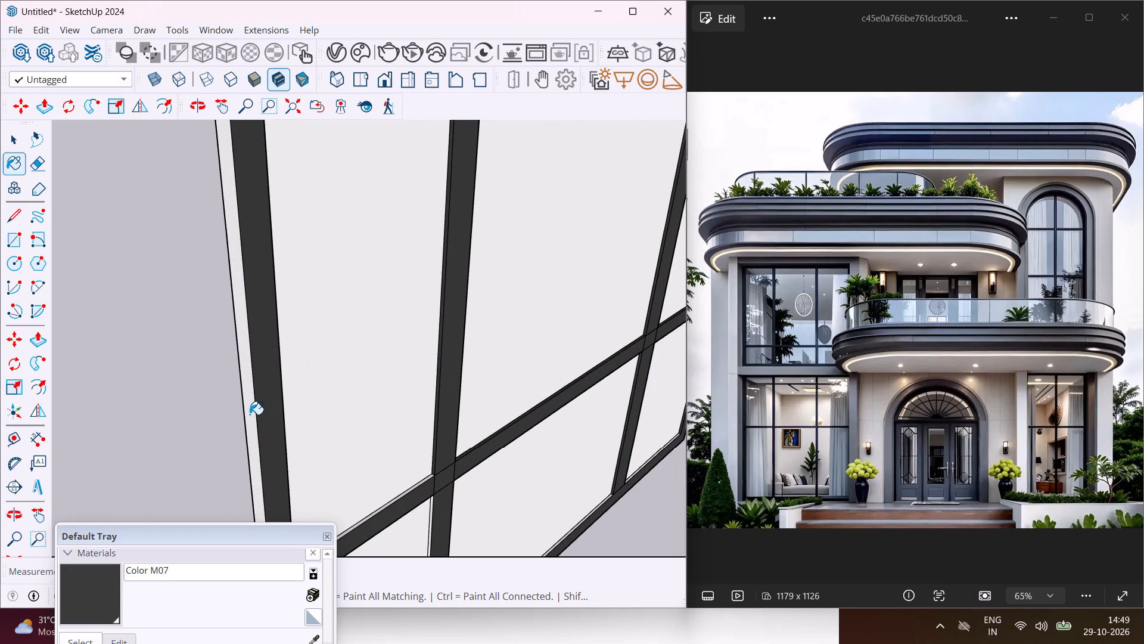
scroll(420, 487, up, 9)
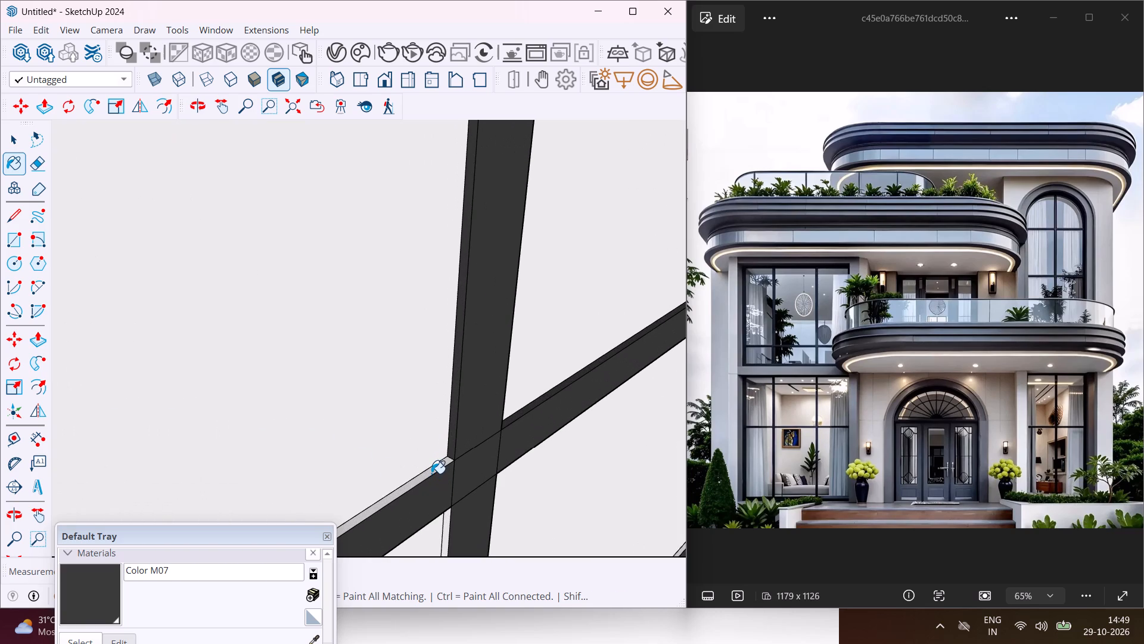
click(431, 473)
click(444, 519)
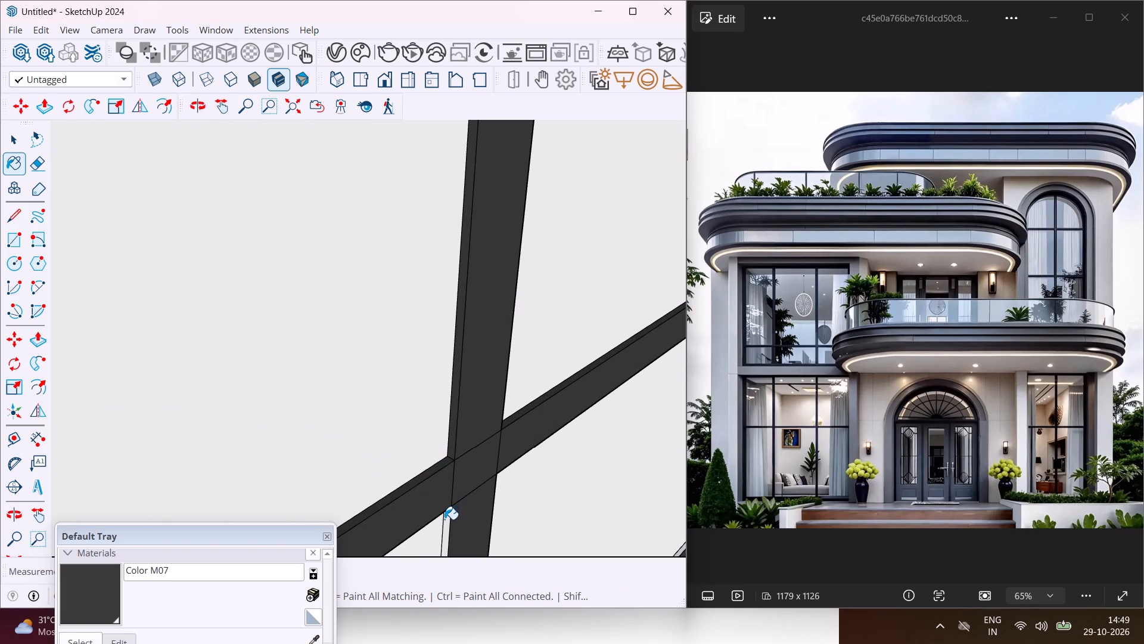
click(449, 519)
Paint the underside faces of the left, middle and right transom sections with Color M07.
middle_drag(449, 519, 430, 470)
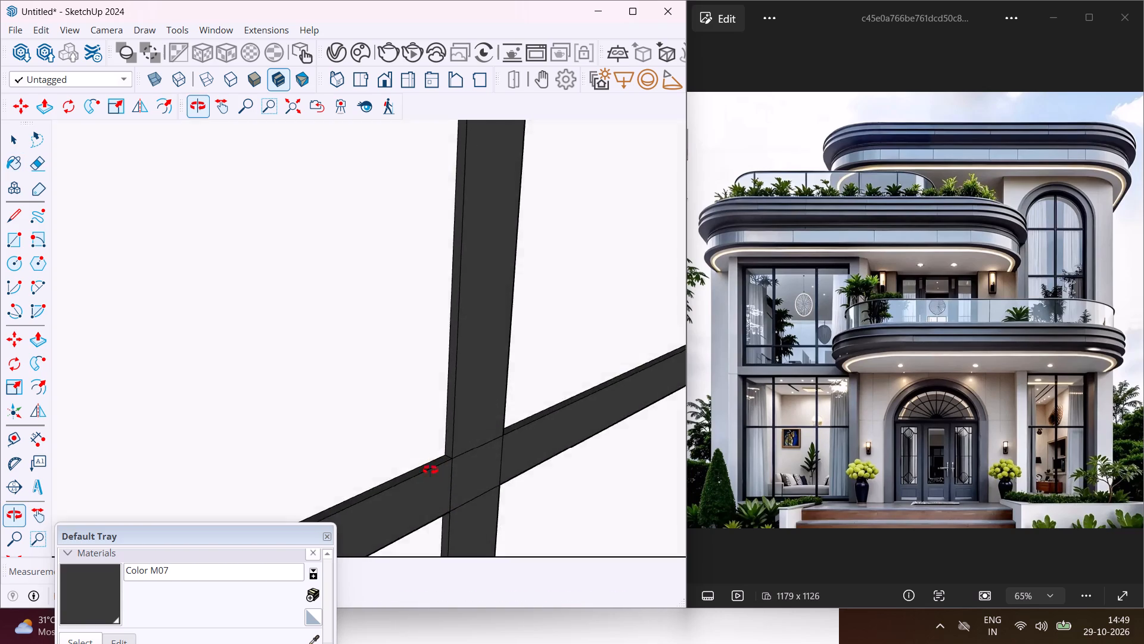
middle_drag(430, 470, 466, 238)
scroll(449, 405, up, 3)
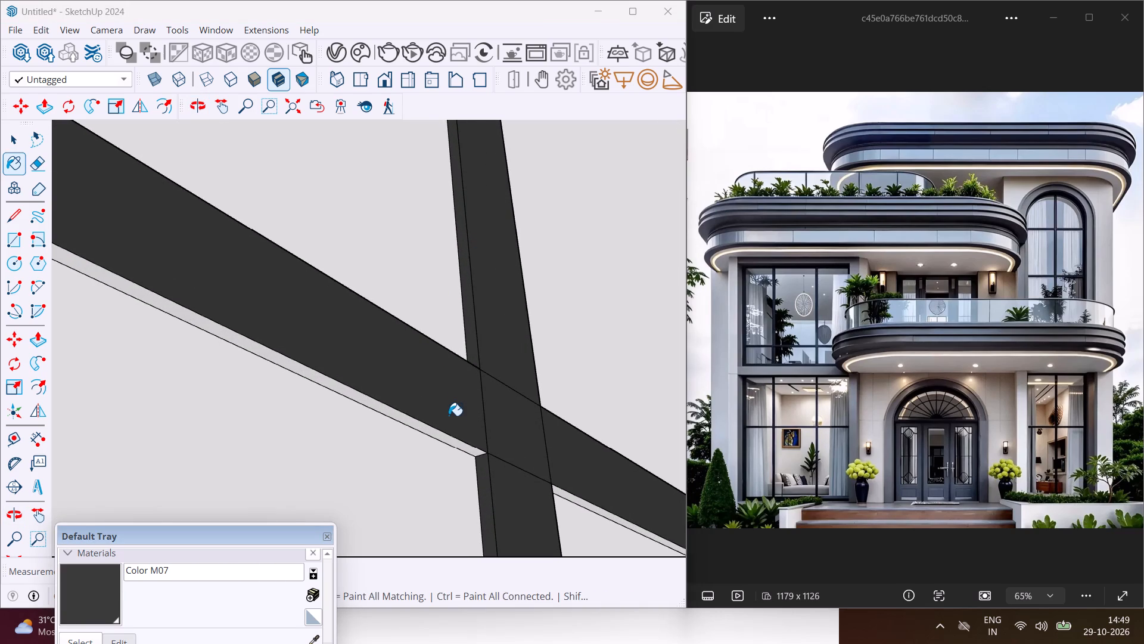
click(460, 446)
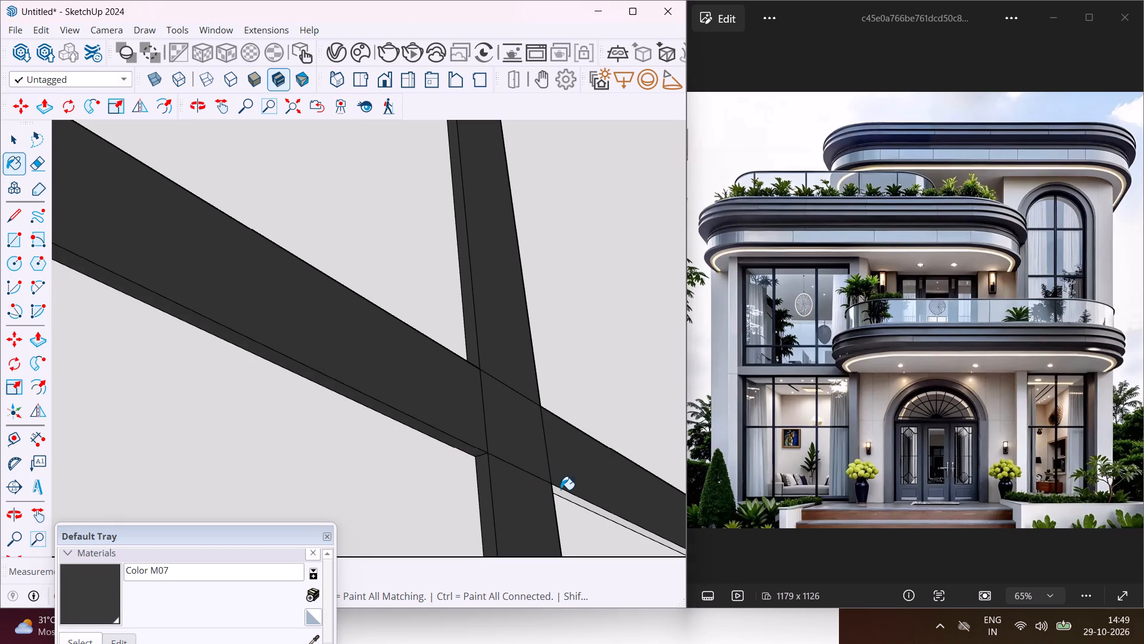
click(561, 494)
middle_drag(548, 445, 453, 578)
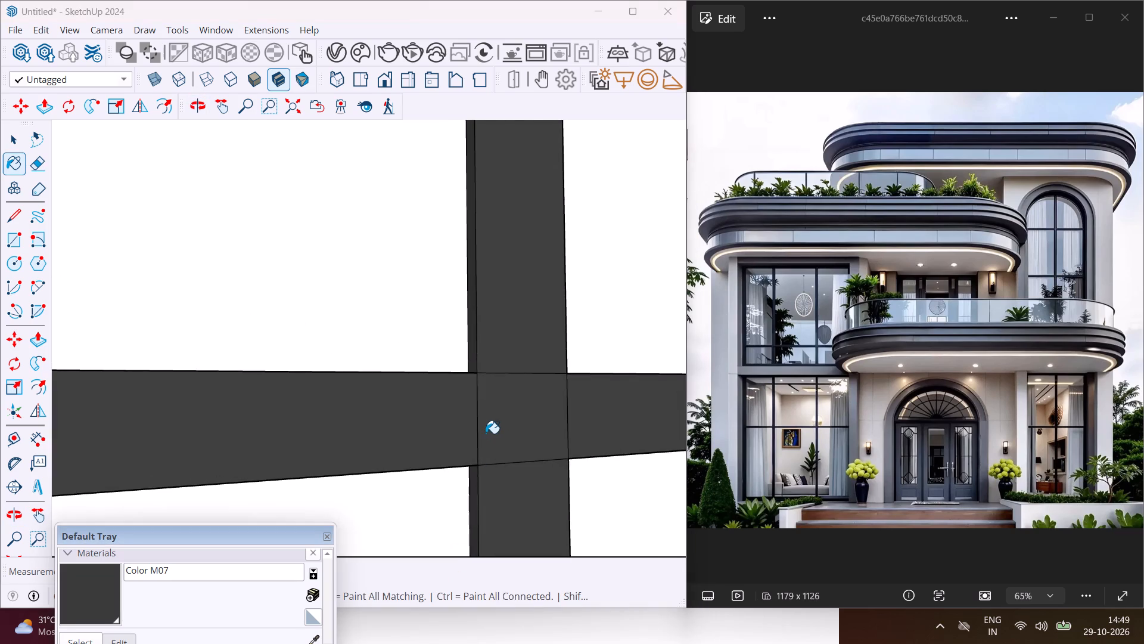
scroll(483, 431, down, 18)
scroll(479, 417, down, 6)
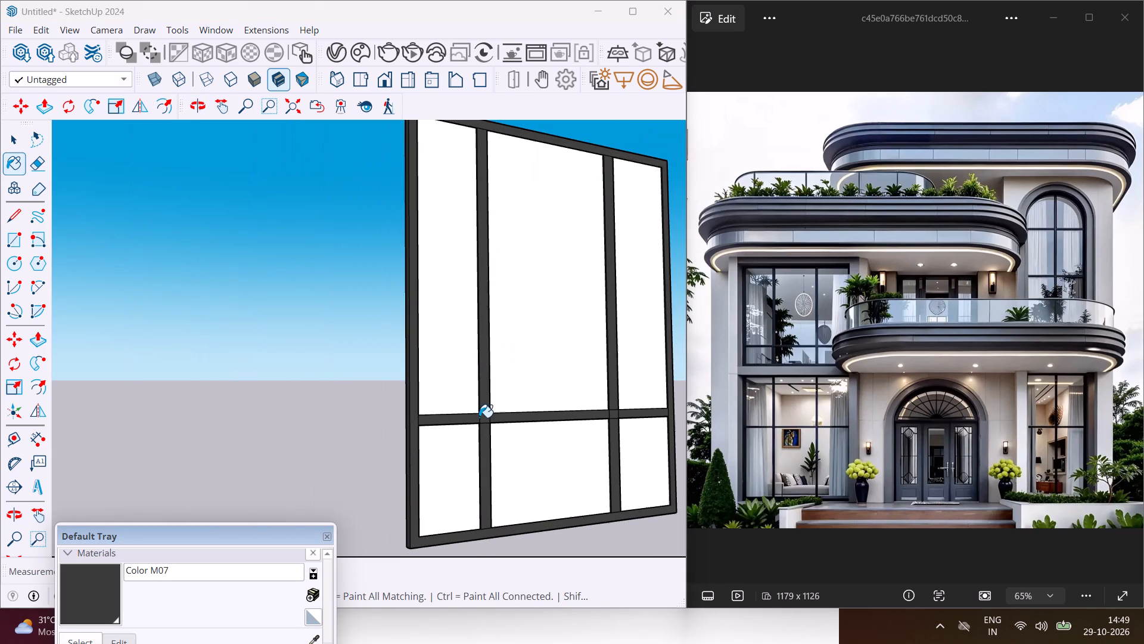
scroll(658, 417, up, 10)
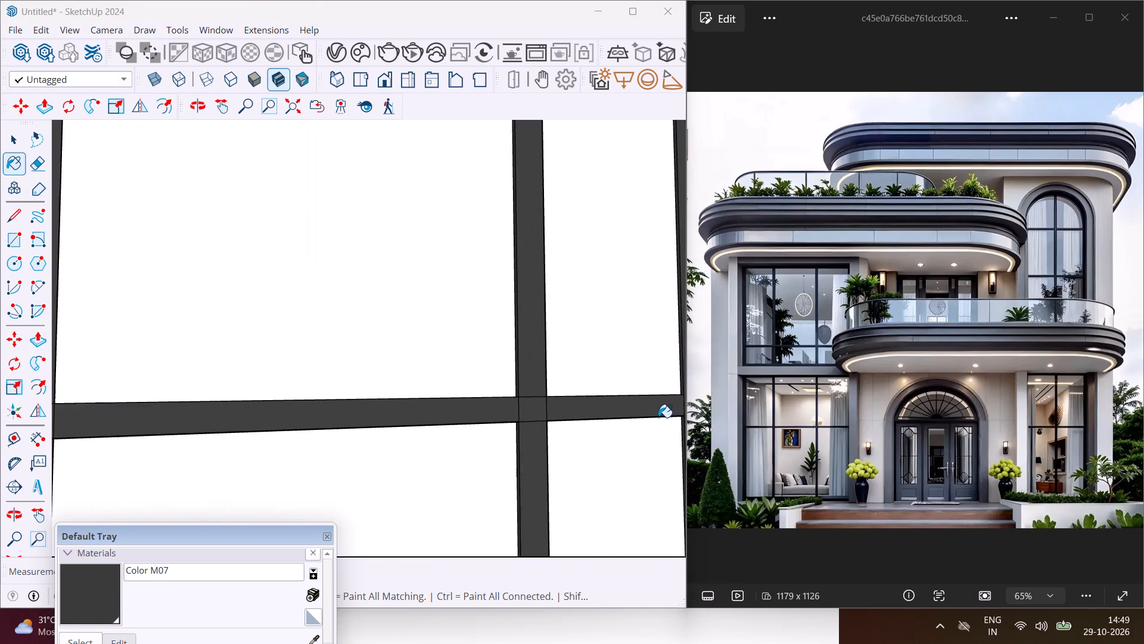
scroll(658, 417, up, 10)
middle_drag(654, 419, 664, 313)
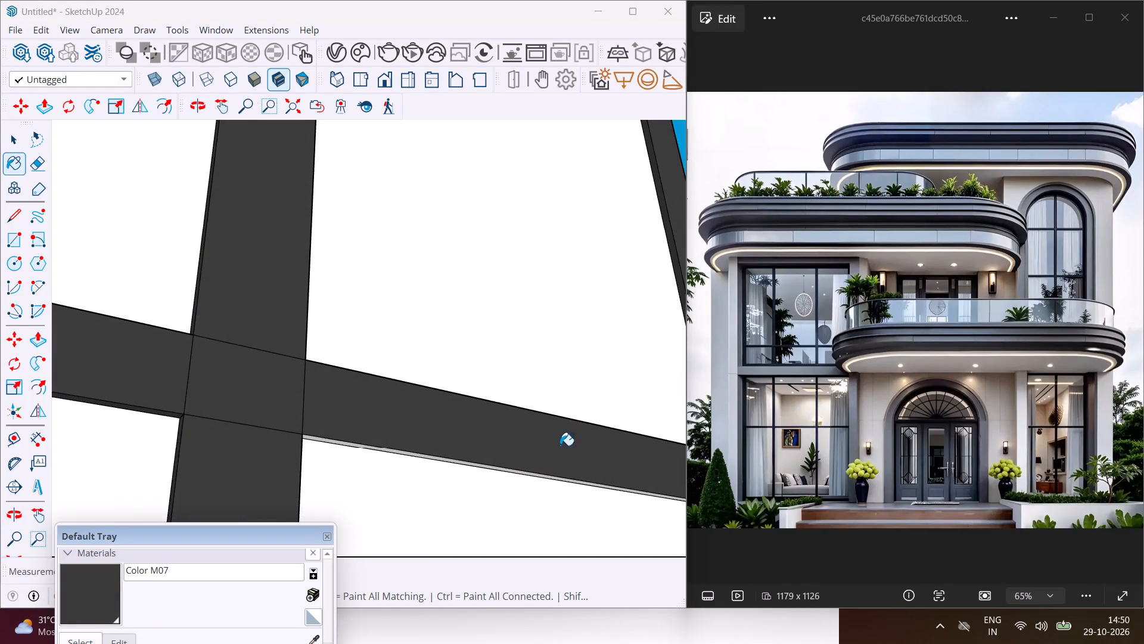
scroll(554, 454, up, 3)
click(549, 488)
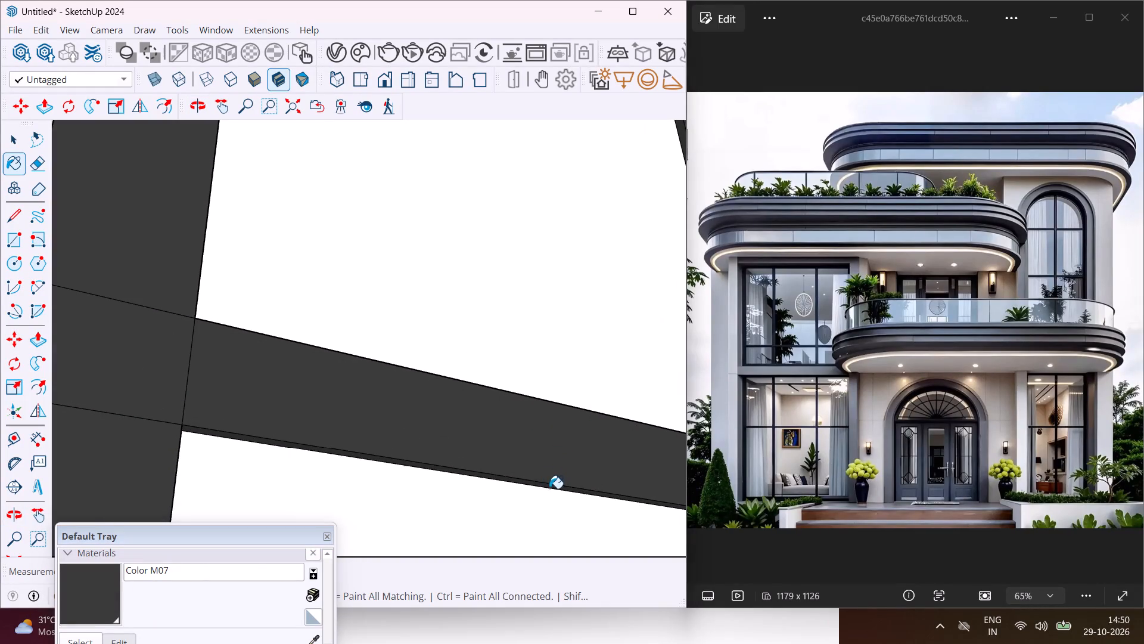
Paint the top edge of the frame's bottom border in the middle bay with Color M07.
scroll(453, 459, down, 17)
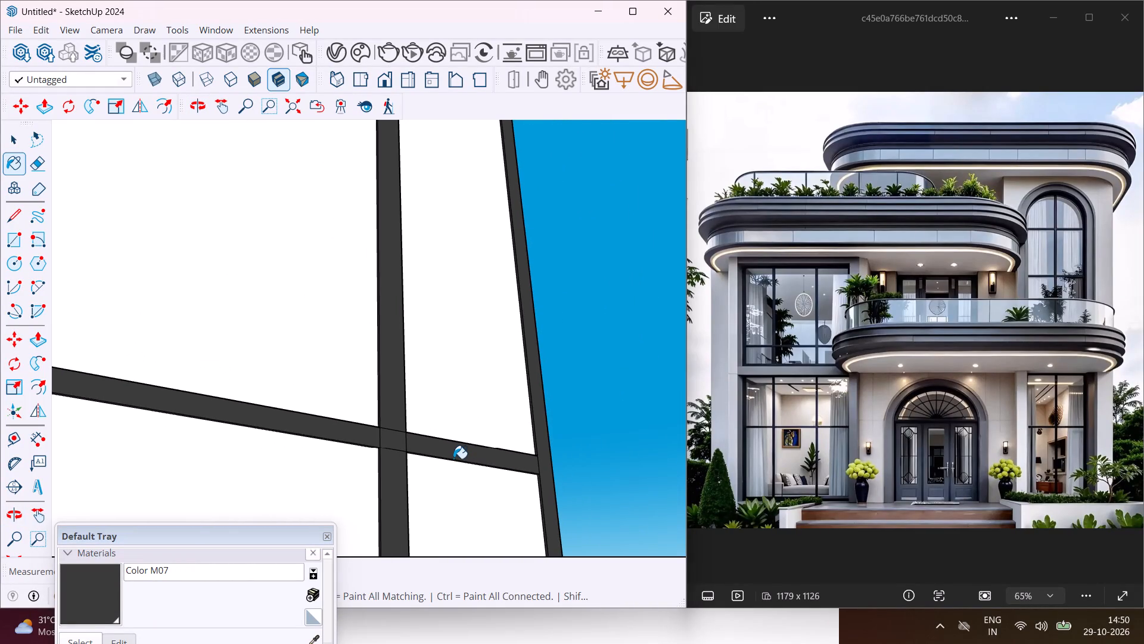
middle_drag(449, 441, 529, 578)
scroll(500, 448, down, 5)
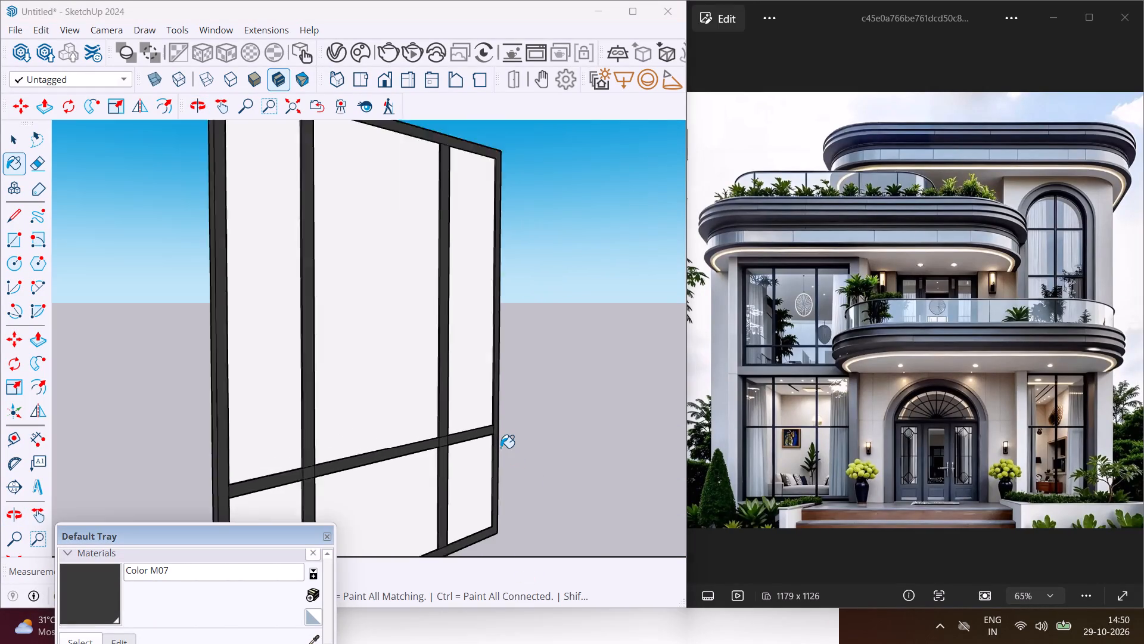
scroll(500, 448, down, 2)
middle_drag(427, 532, 502, 577)
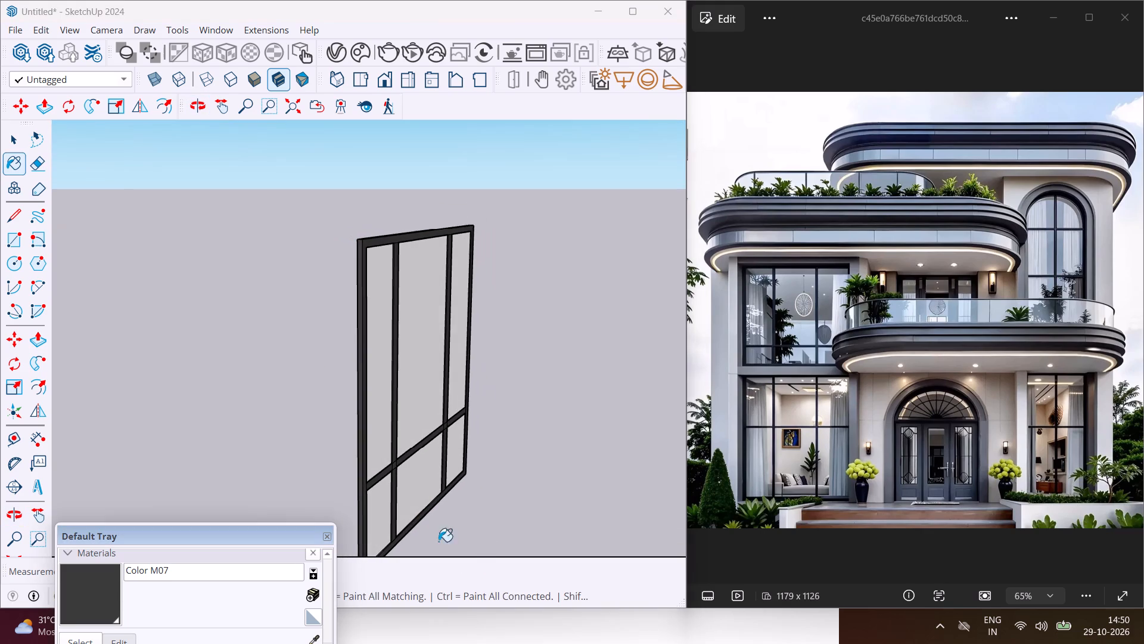
scroll(414, 530, up, 9)
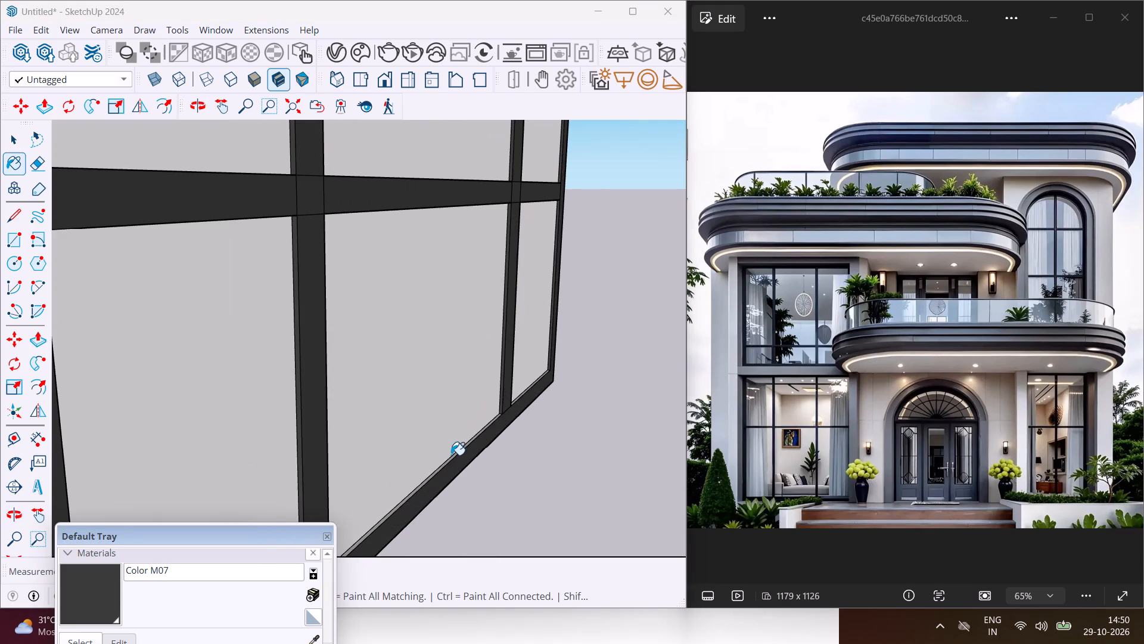
scroll(451, 455, up, 10)
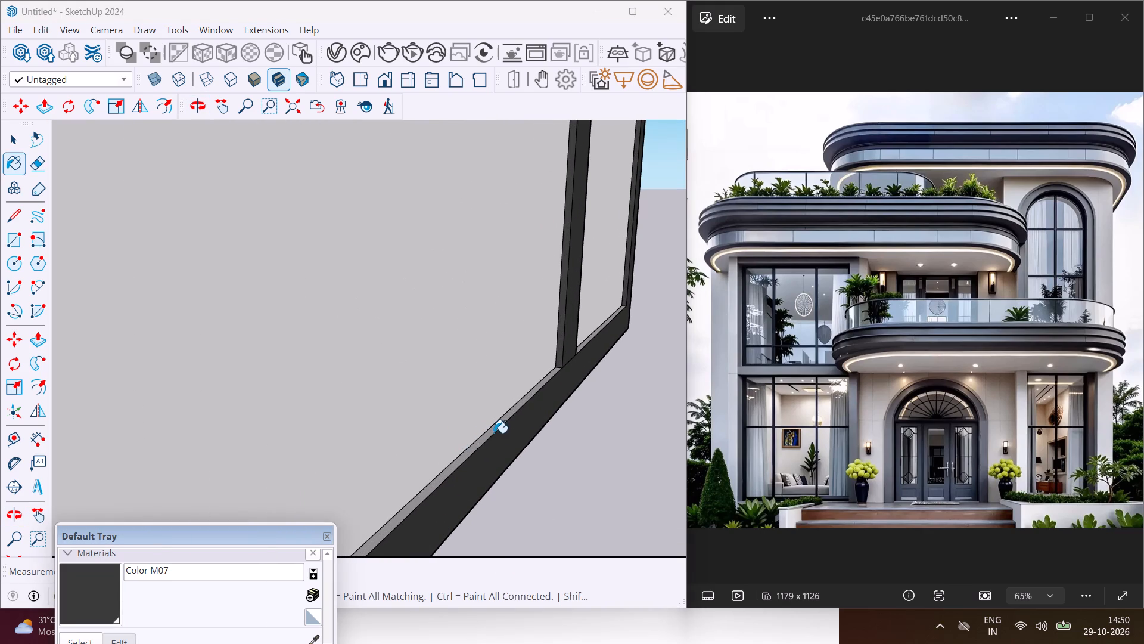
click(494, 433)
click(502, 422)
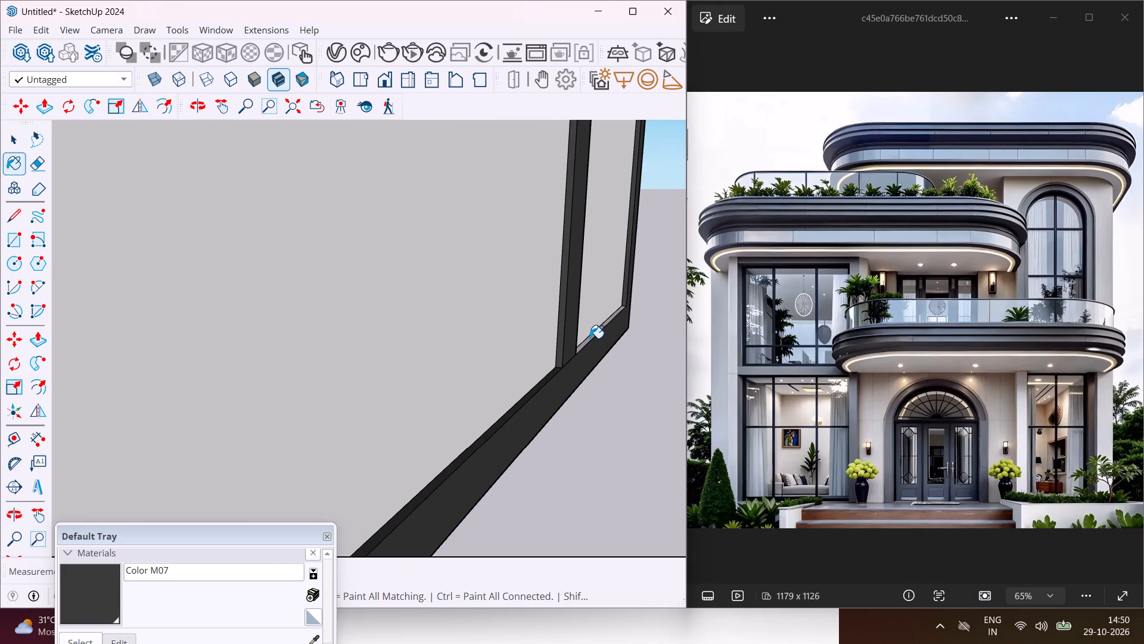
Paint the top edge of the frame's bottom border in the right and left bays with Color M07.
click(590, 338)
click(595, 337)
click(594, 333)
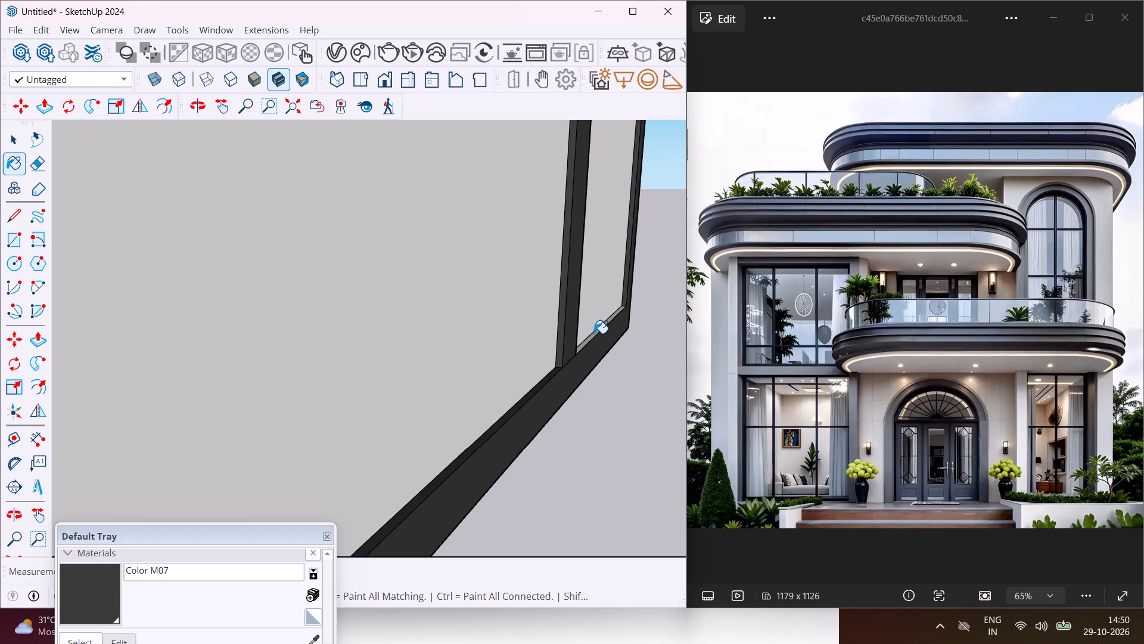
scroll(592, 333, up, 4)
click(593, 340)
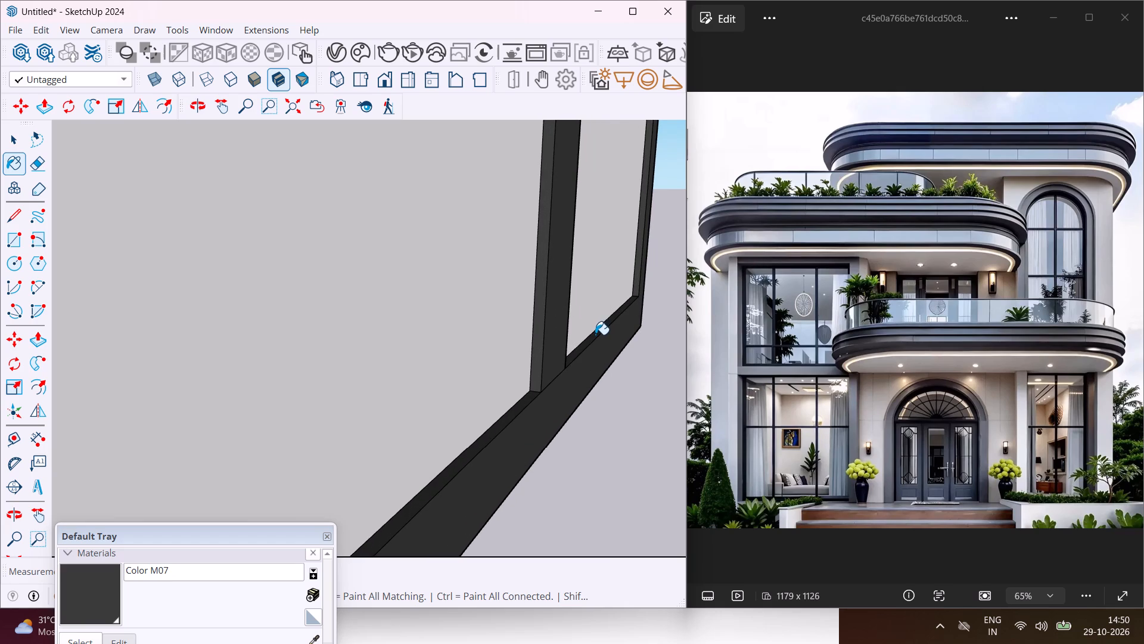
scroll(599, 325, down, 13)
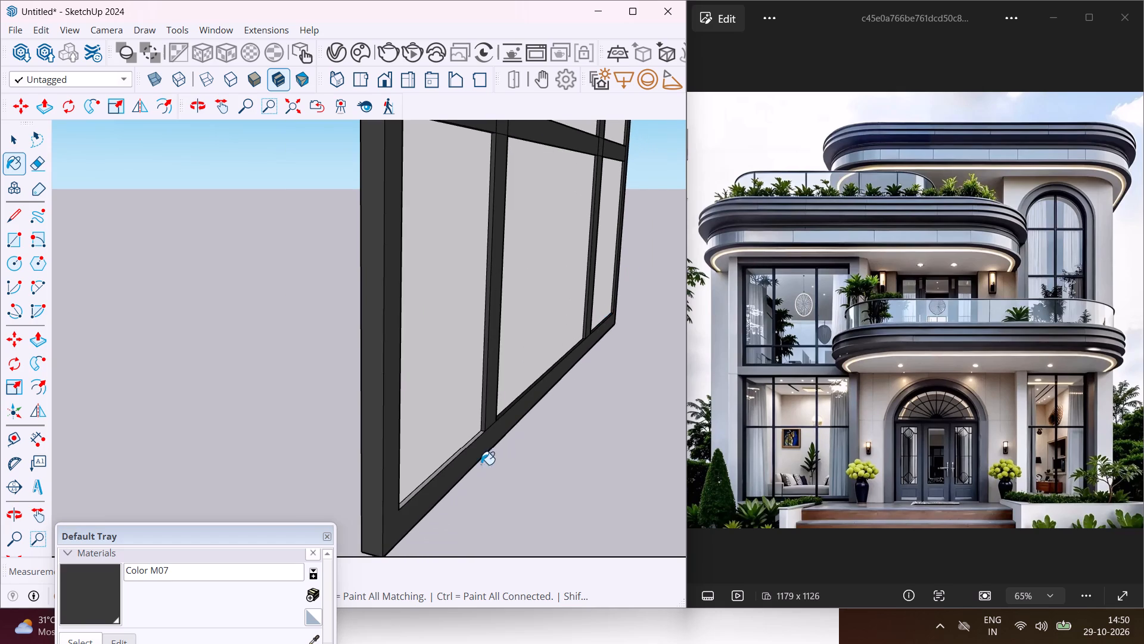
scroll(444, 463, up, 12)
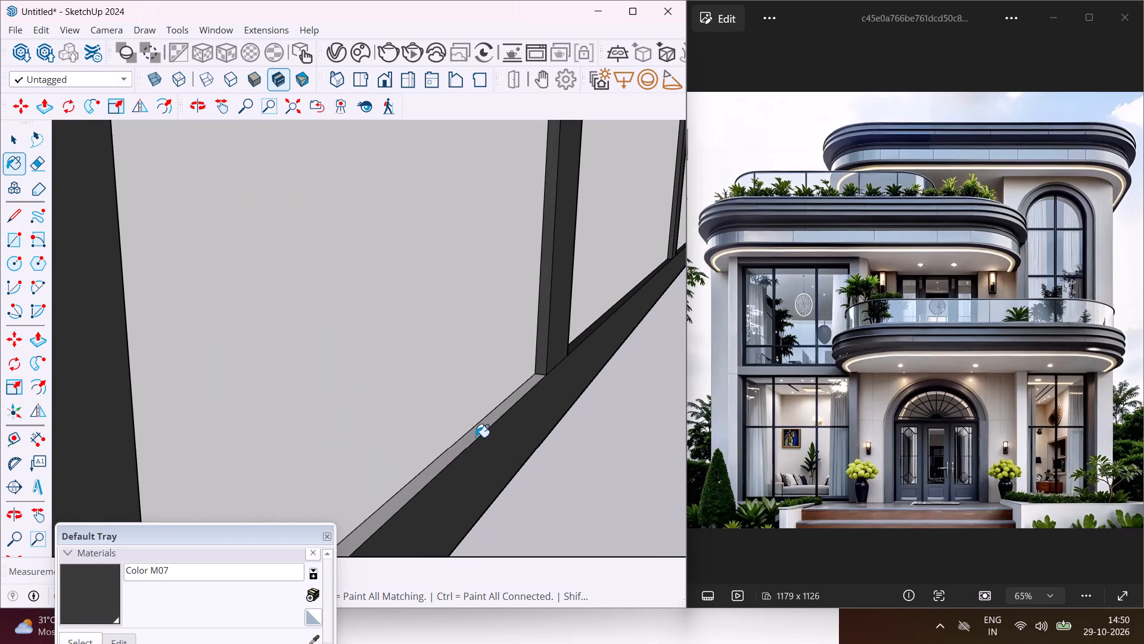
click(475, 437)
Paint the underside of the window frame's bottom border with Color M07.
scroll(500, 413, down, 12)
middle_drag(517, 459, 514, 401)
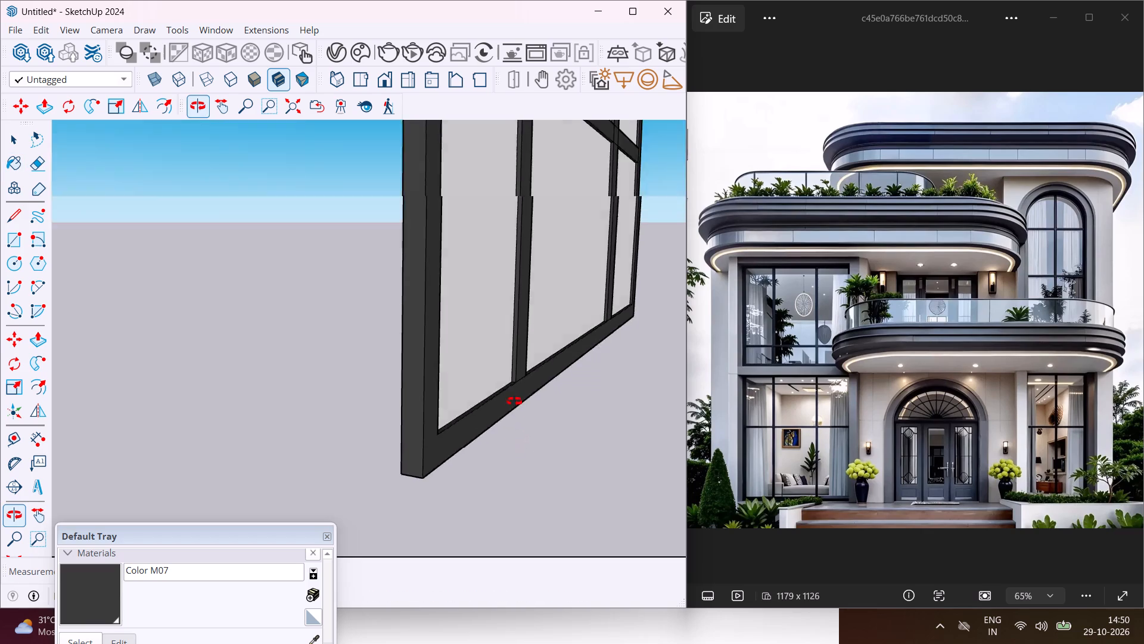
middle_drag(514, 401, 539, 286)
click(551, 277)
middle_drag(558, 280, 526, 360)
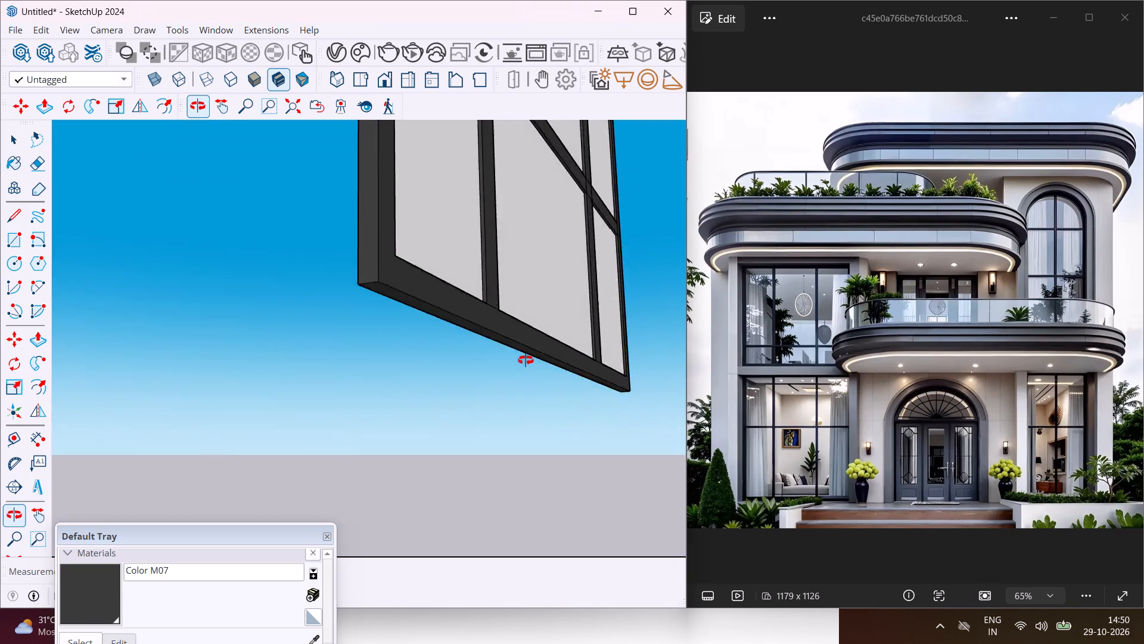
middle_drag(526, 360, 569, 500)
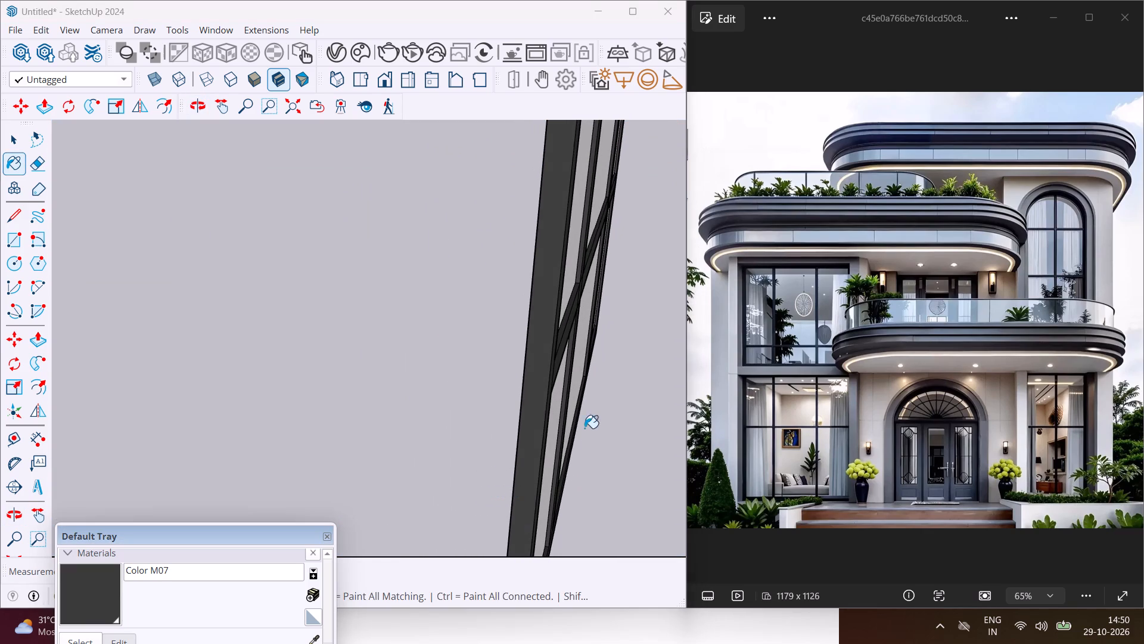
Paint the outer top face of the window frame's top border with Color M07.
middle_drag(580, 403, 390, 429)
scroll(377, 439, down, 12)
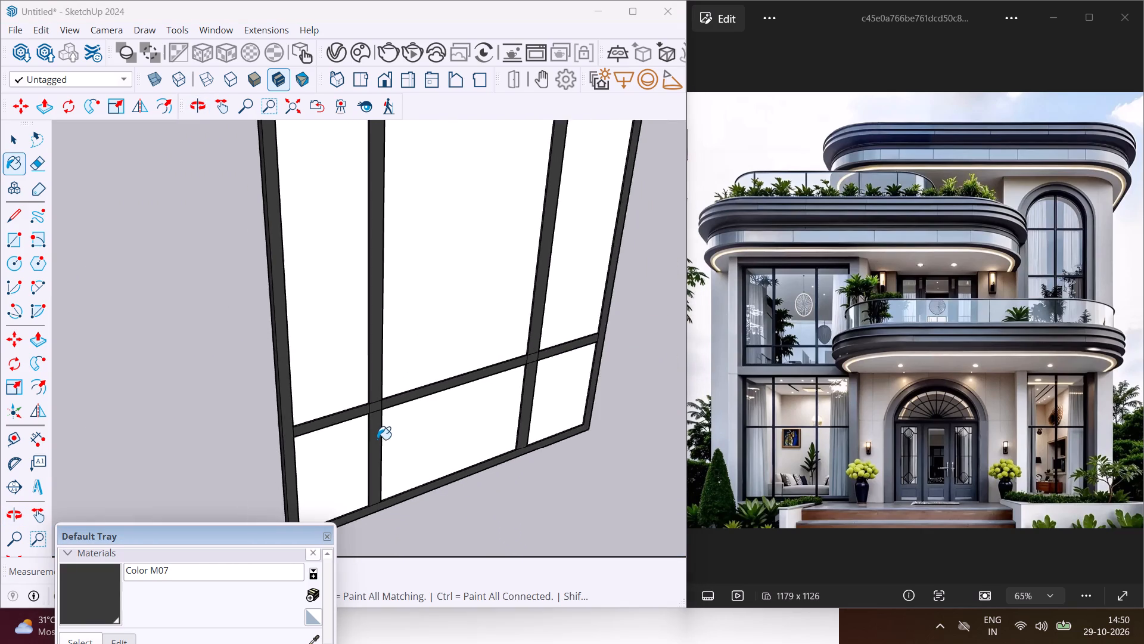
scroll(377, 439, down, 5)
scroll(366, 261, up, 18)
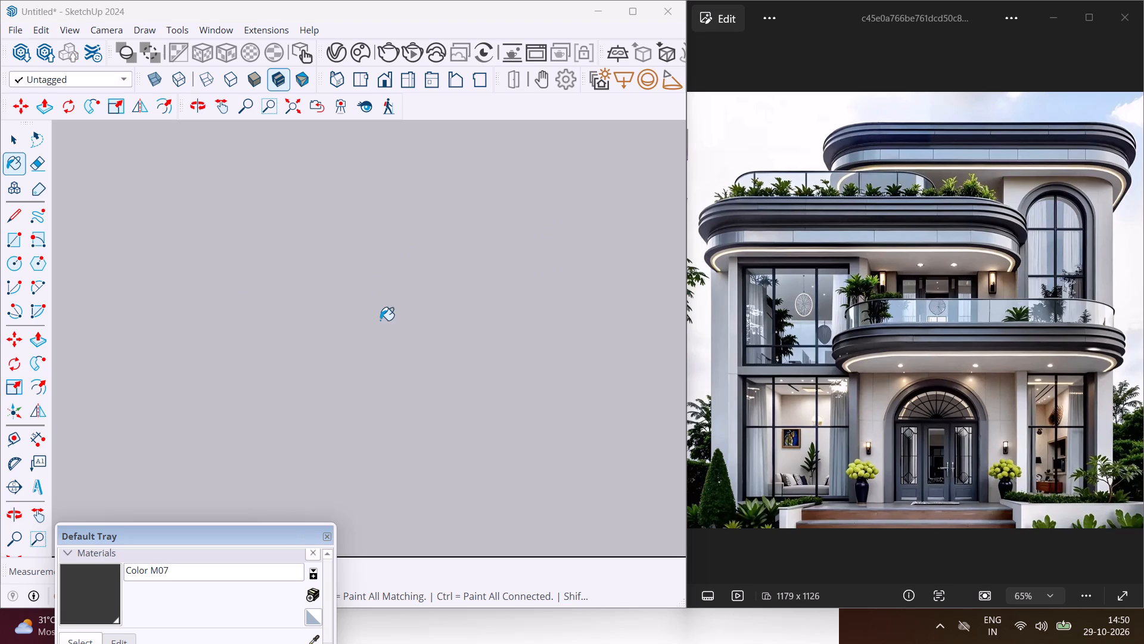
scroll(382, 293, down, 19)
scroll(397, 299, up, 8)
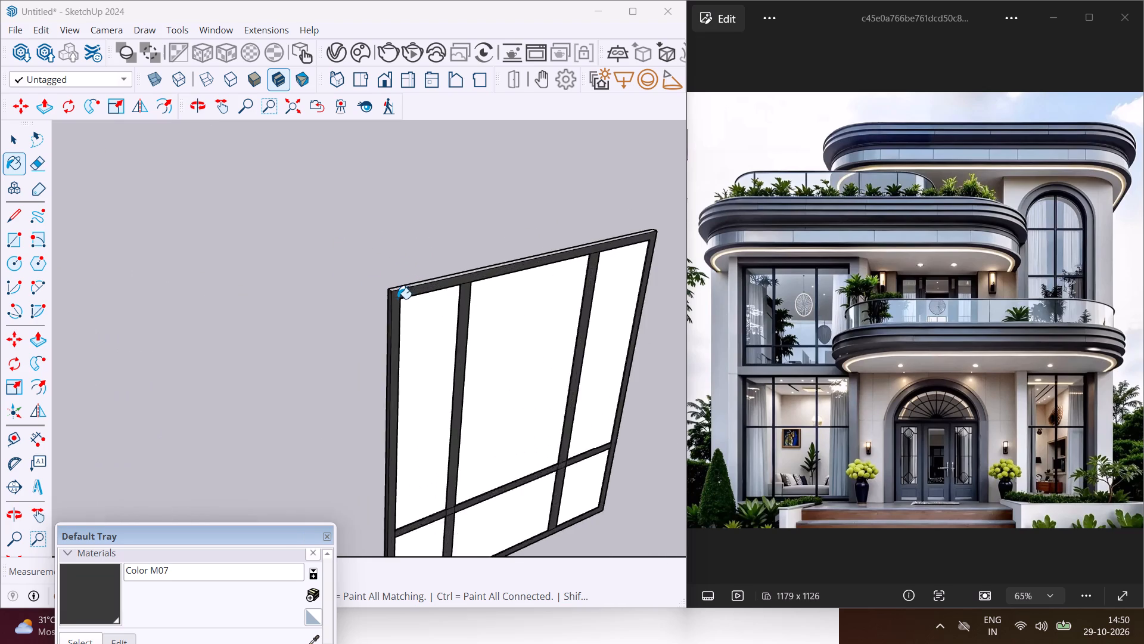
scroll(397, 299, up, 11)
click(387, 279)
Paint the outer right side face of the window frame with Color M07.
middle_drag(437, 285, 412, 283)
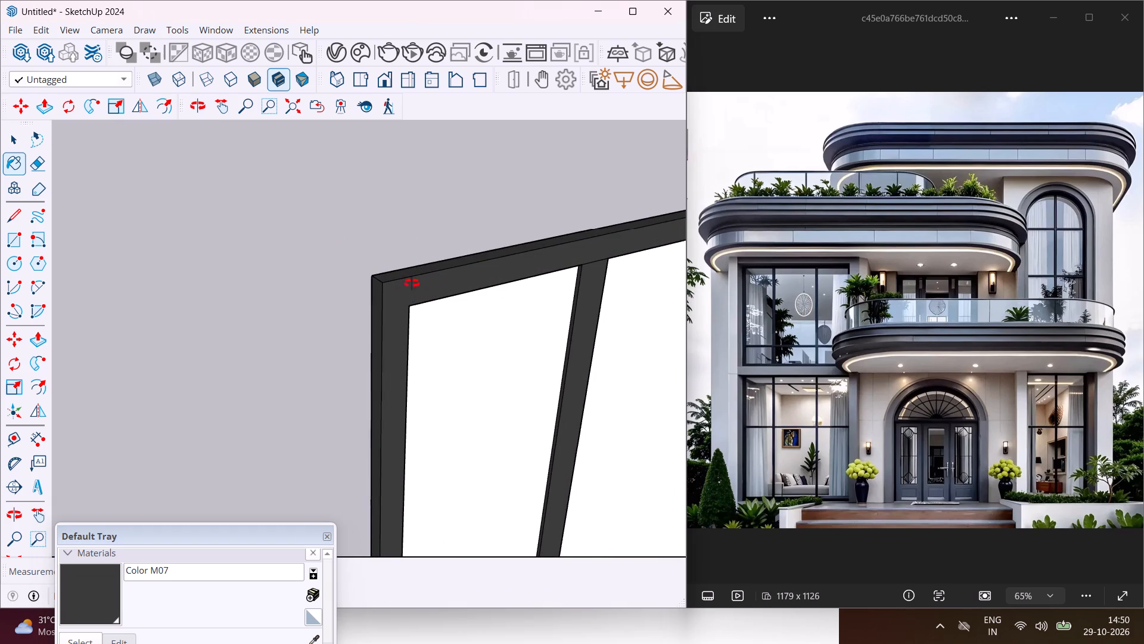
middle_drag(412, 283, 144, 282)
scroll(183, 272, down, 9)
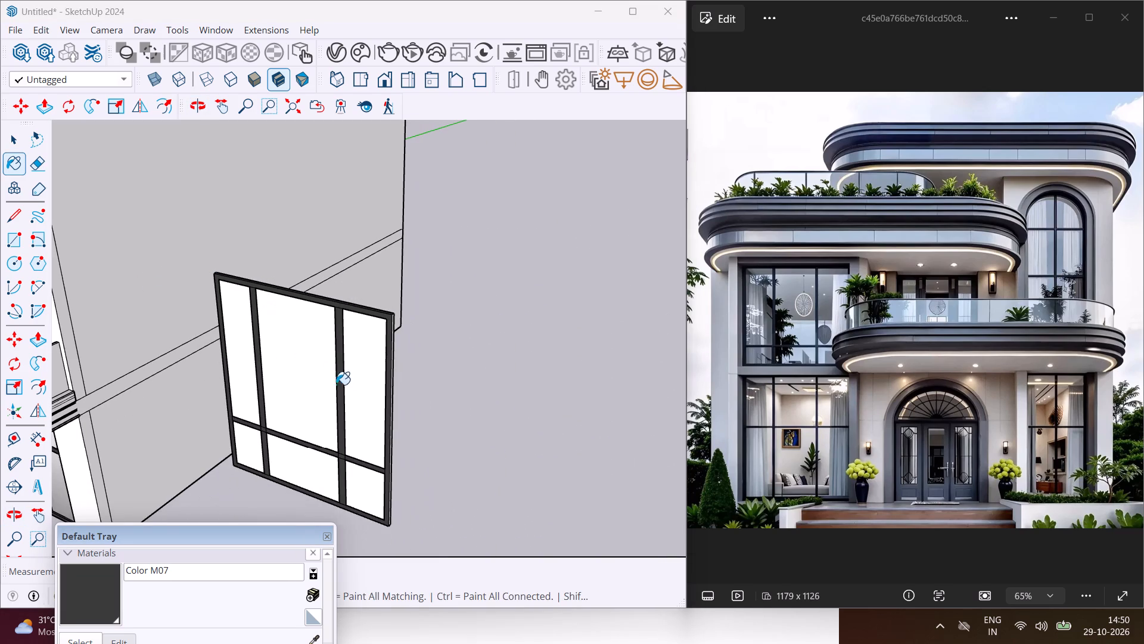
scroll(392, 331, up, 13)
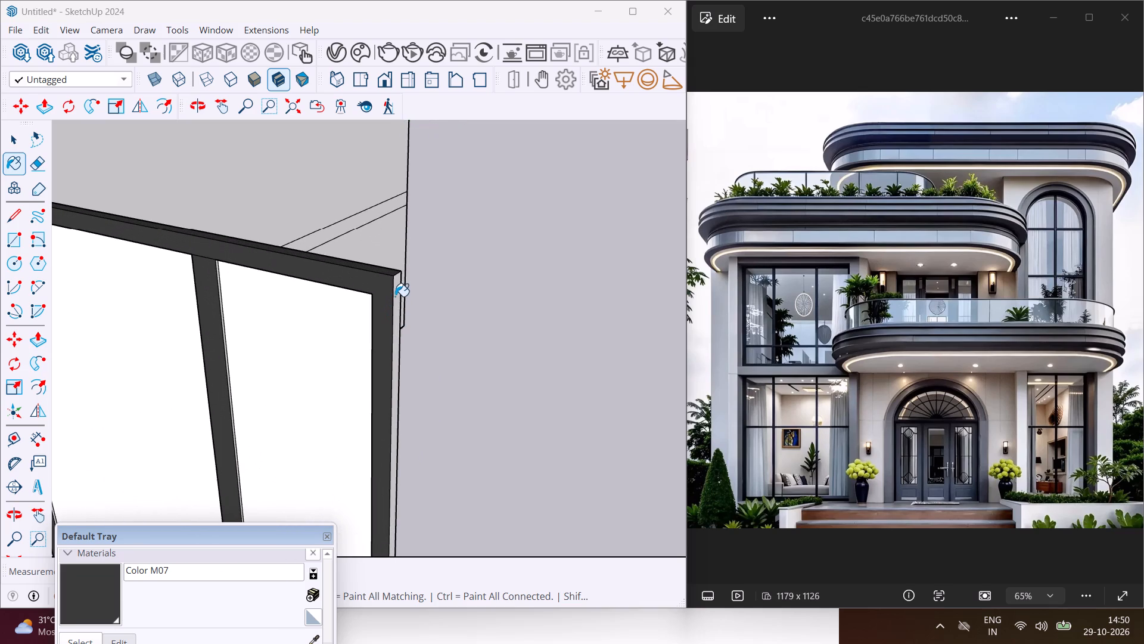
click(396, 296)
Paint the right-hand side faces of the right and left mullions above the transom with Color M07.
scroll(209, 327, up, 9)
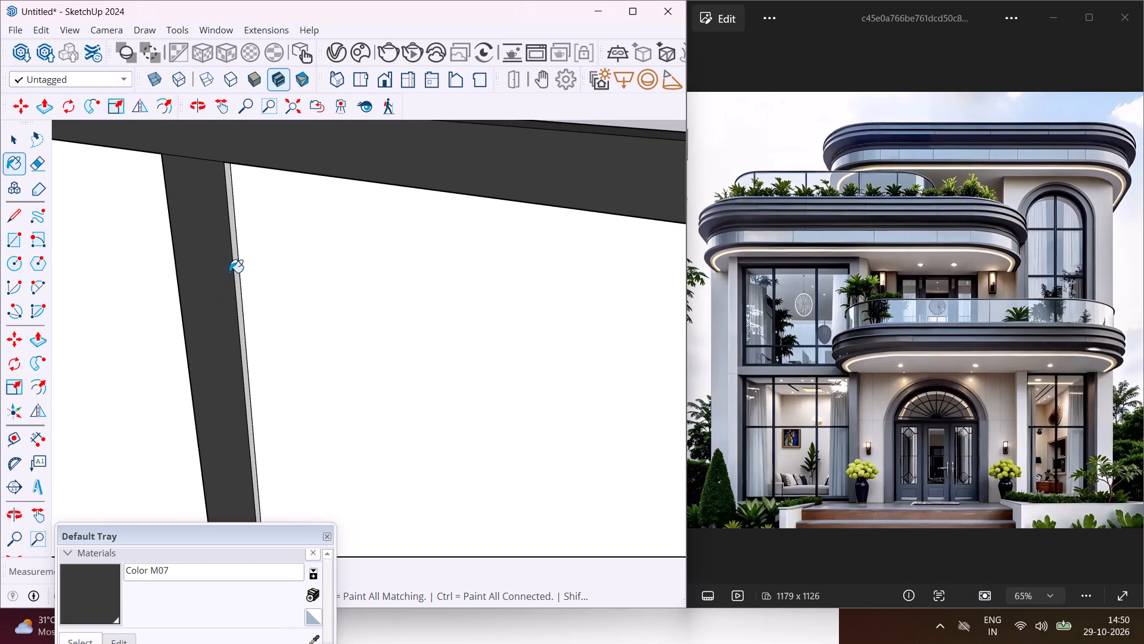
click(237, 250)
click(234, 234)
scroll(234, 234, down, 3)
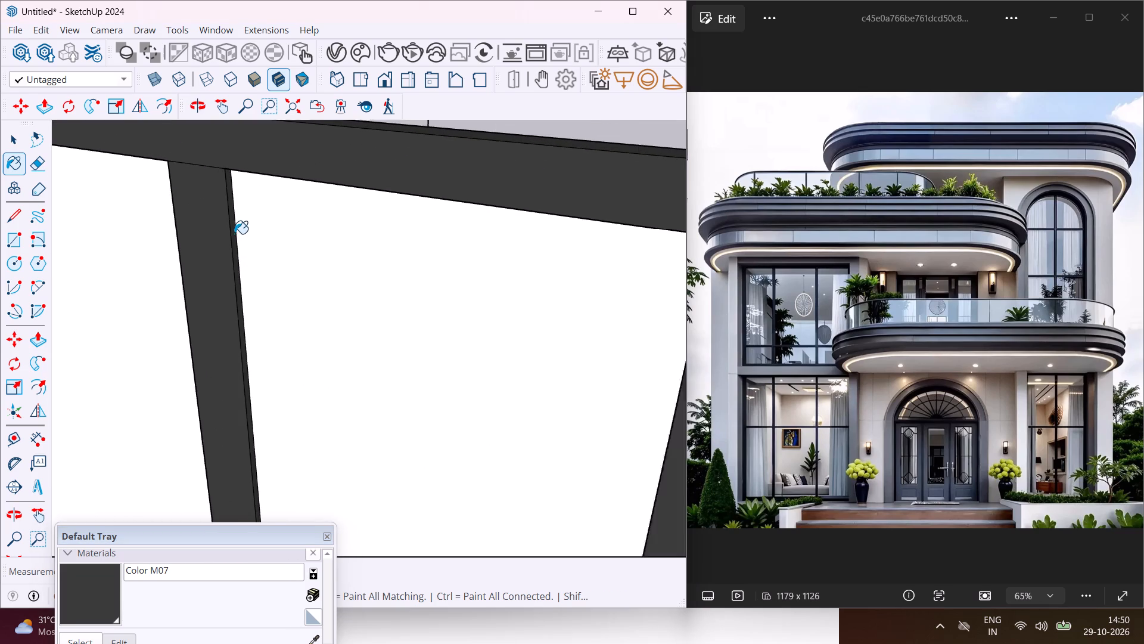
scroll(234, 234, down, 10)
scroll(88, 451, up, 8)
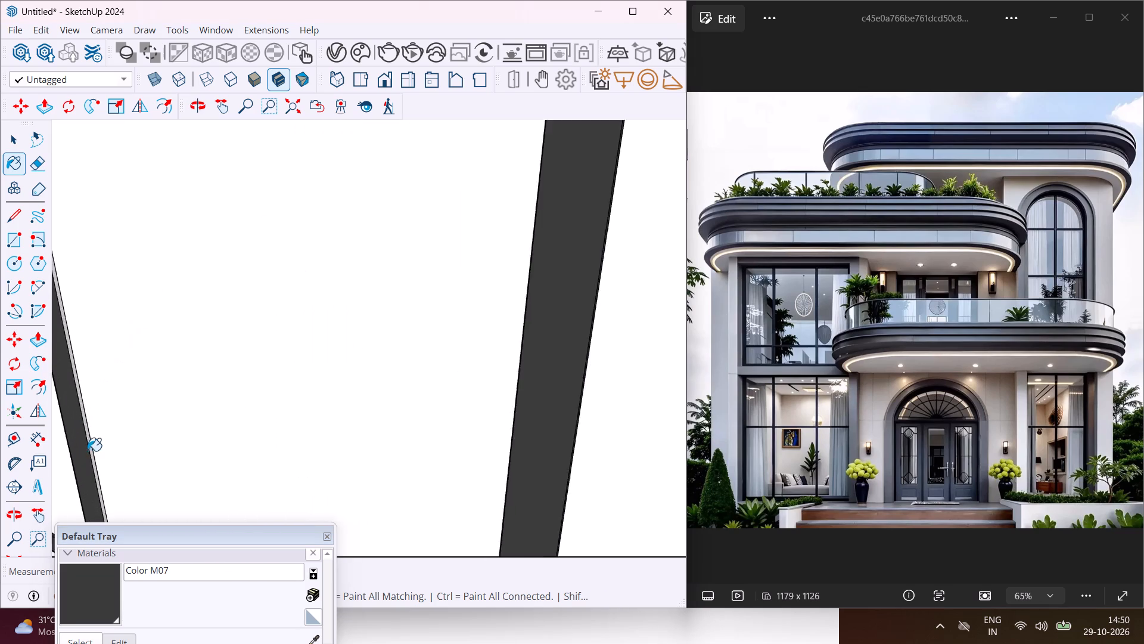
scroll(88, 451, up, 9)
click(87, 411)
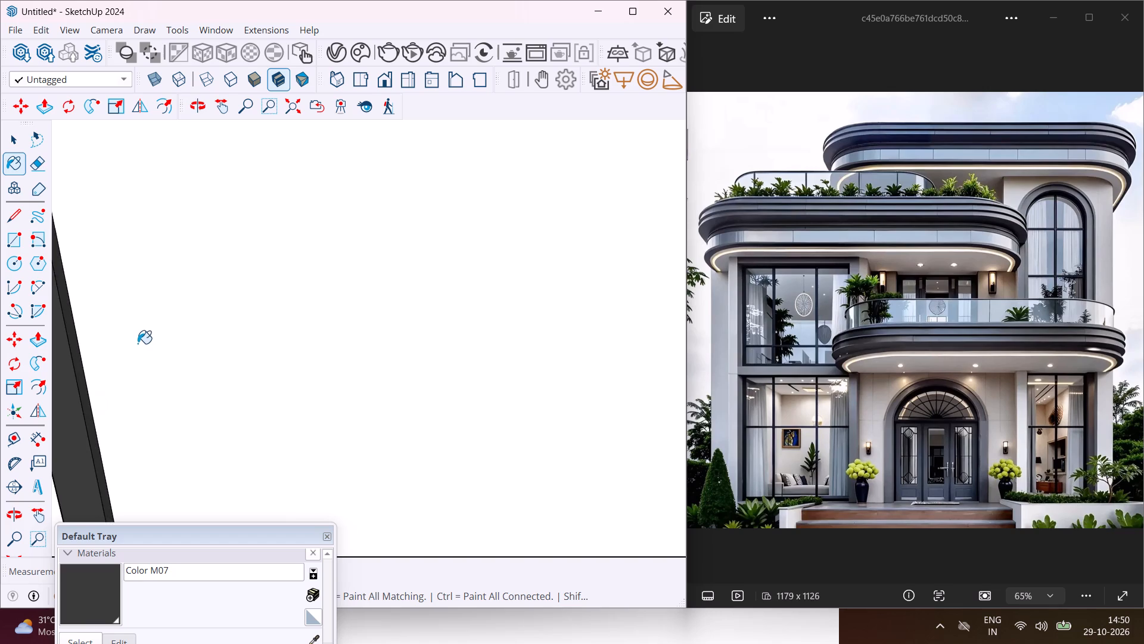
Paint the left border's inner side face above the transom with Color M07.
scroll(140, 338, down, 8)
scroll(163, 309, down, 18)
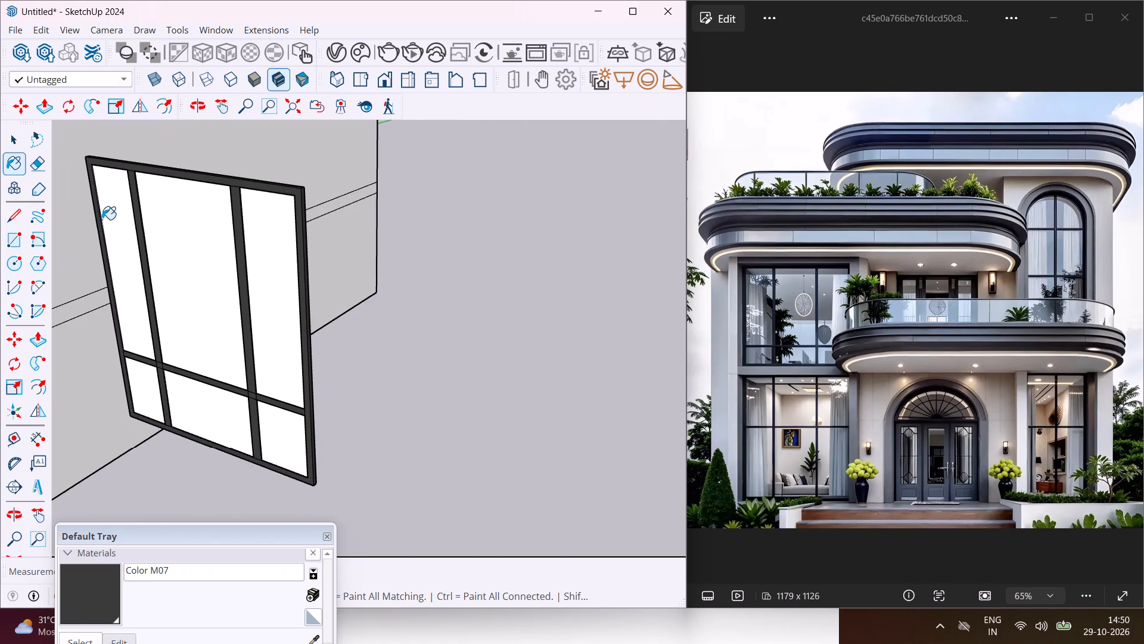
scroll(91, 190, up, 5)
scroll(91, 190, up, 20)
scroll(91, 190, up, 1)
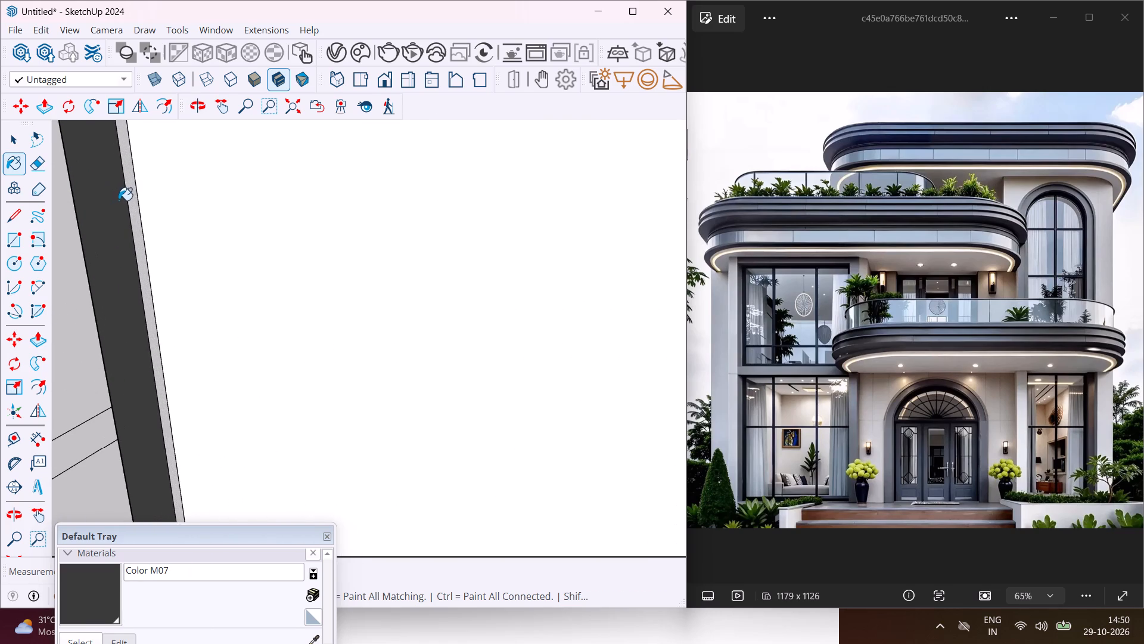
click(128, 188)
Paint the underside of the frame's top border in the left and middle bays with Color M07.
scroll(120, 183, down, 16)
scroll(119, 175, down, 6)
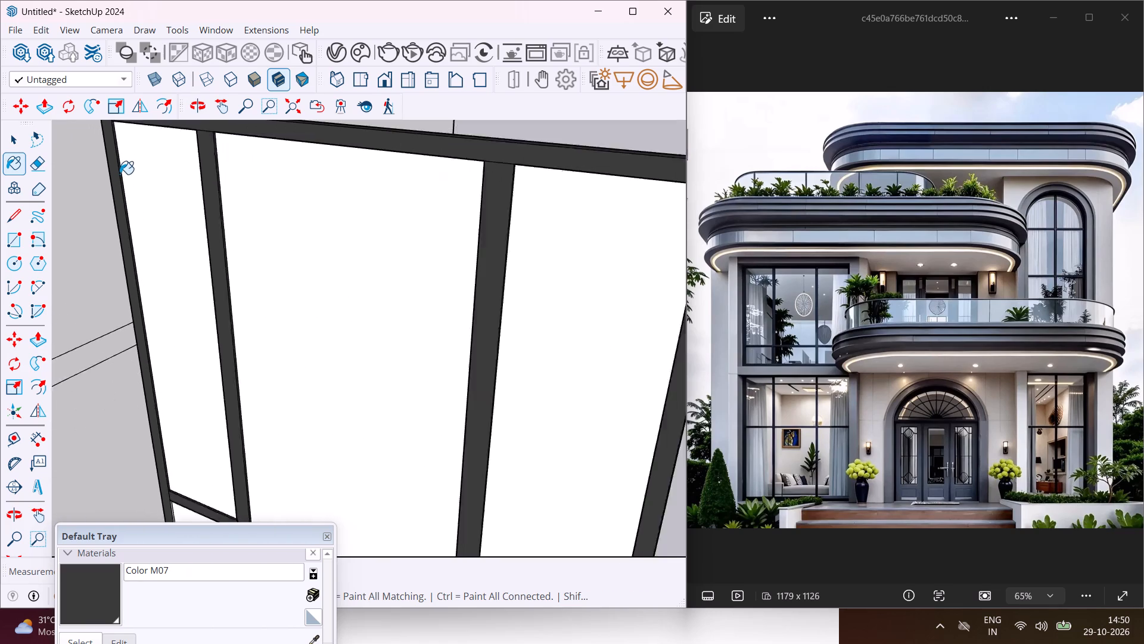
scroll(120, 174, down, 7)
middle_drag(173, 230, 301, 3)
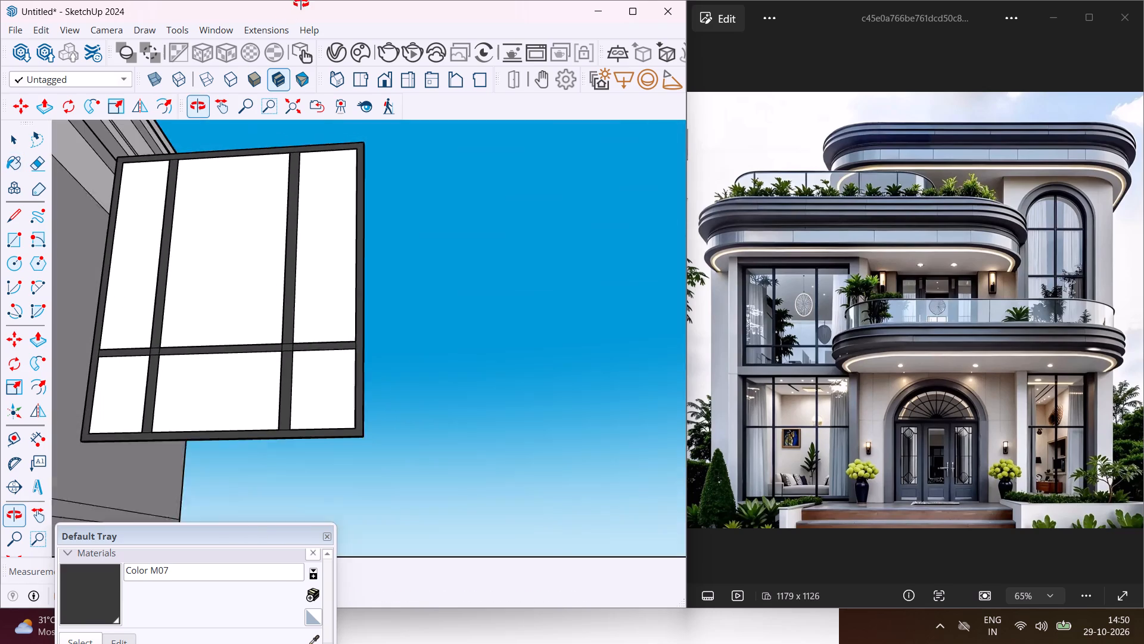
middle_drag(301, 3, 305, 0)
scroll(132, 163, up, 10)
middle_drag(132, 163, 157, 107)
scroll(235, 126, up, 4)
scroll(263, 177, down, 4)
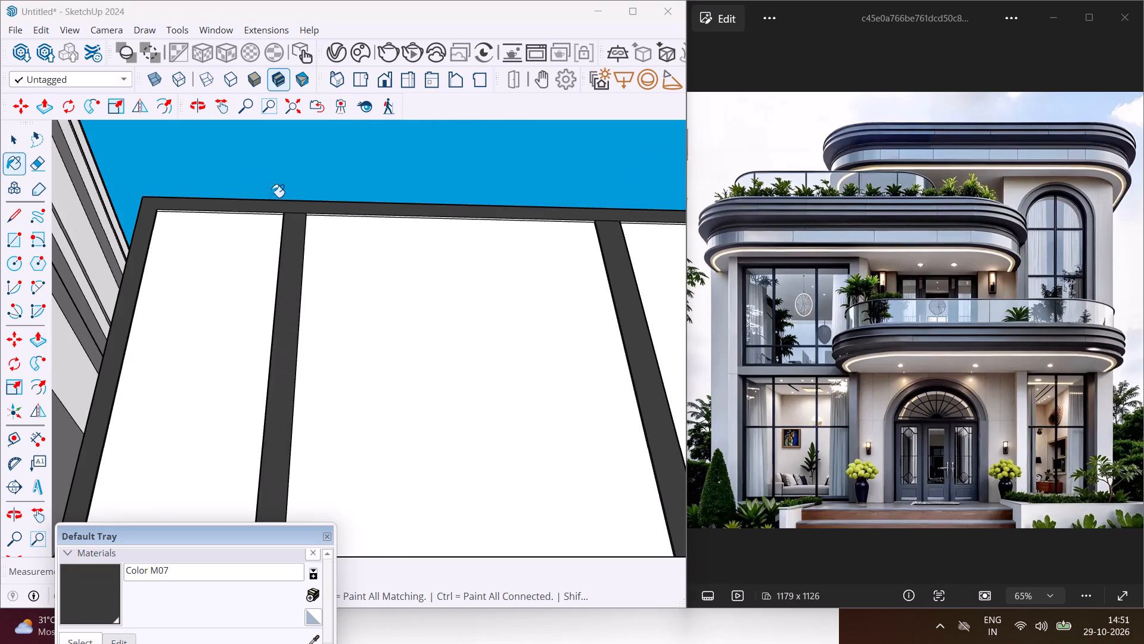
scroll(269, 203, up, 14)
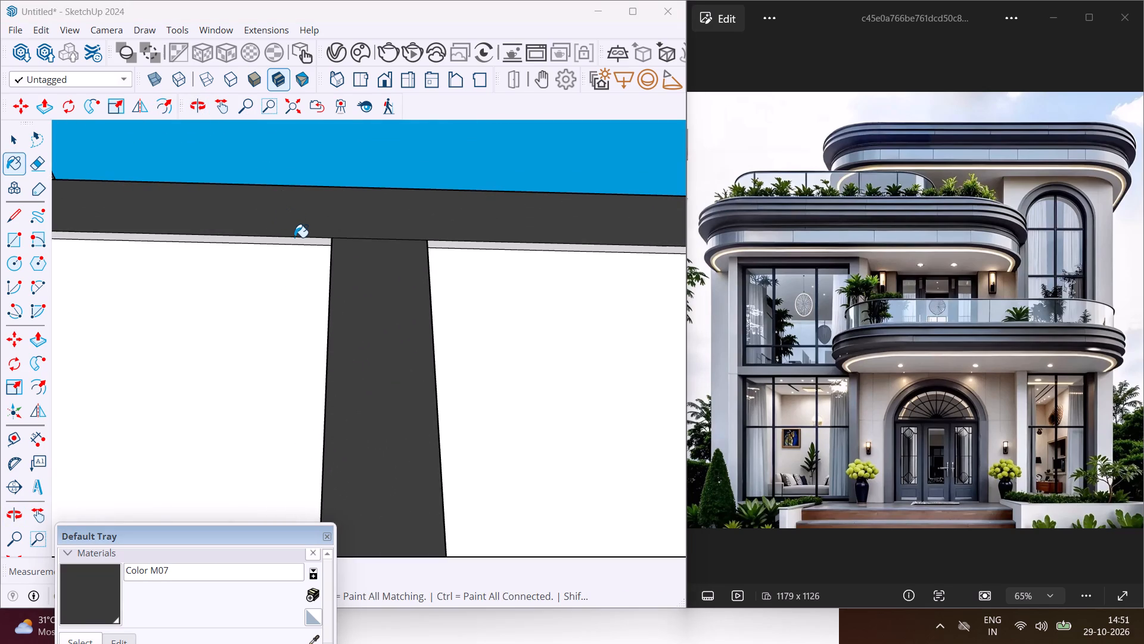
click(296, 240)
click(438, 244)
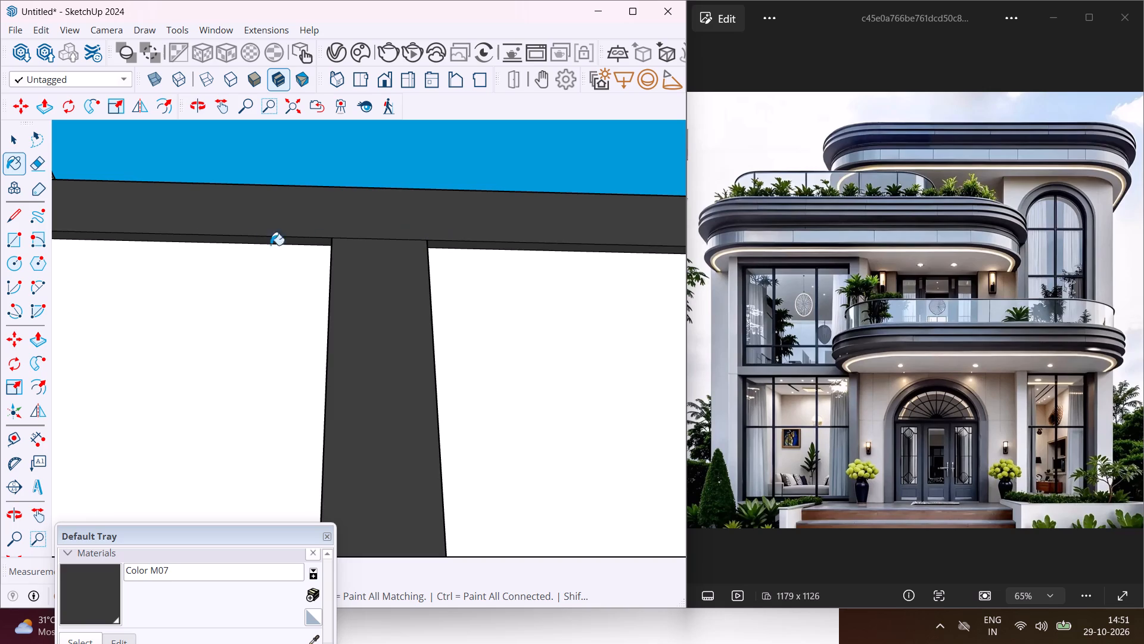
Paint the underside of the frame's top border in the right bay with Color M07.
scroll(185, 244, down, 17)
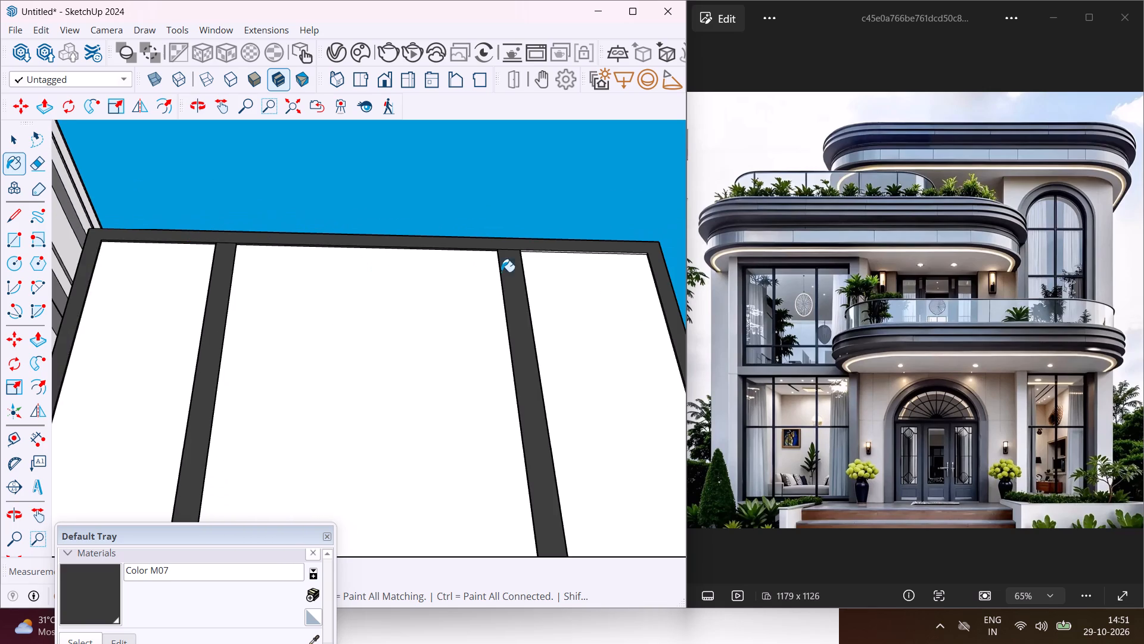
scroll(527, 261, up, 4)
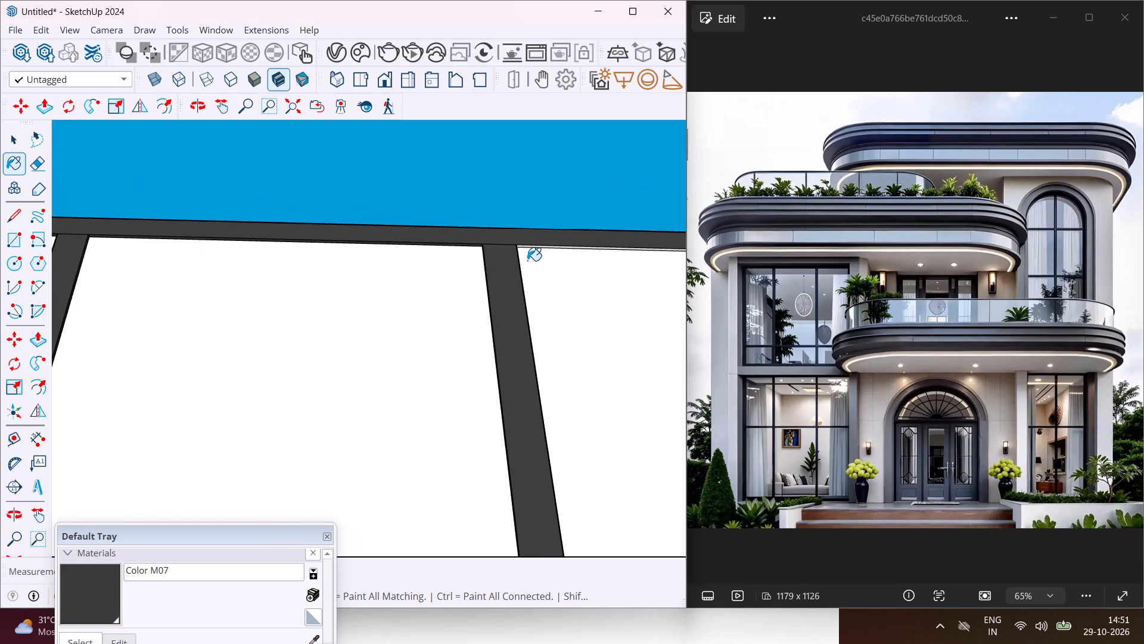
scroll(529, 260, up, 15)
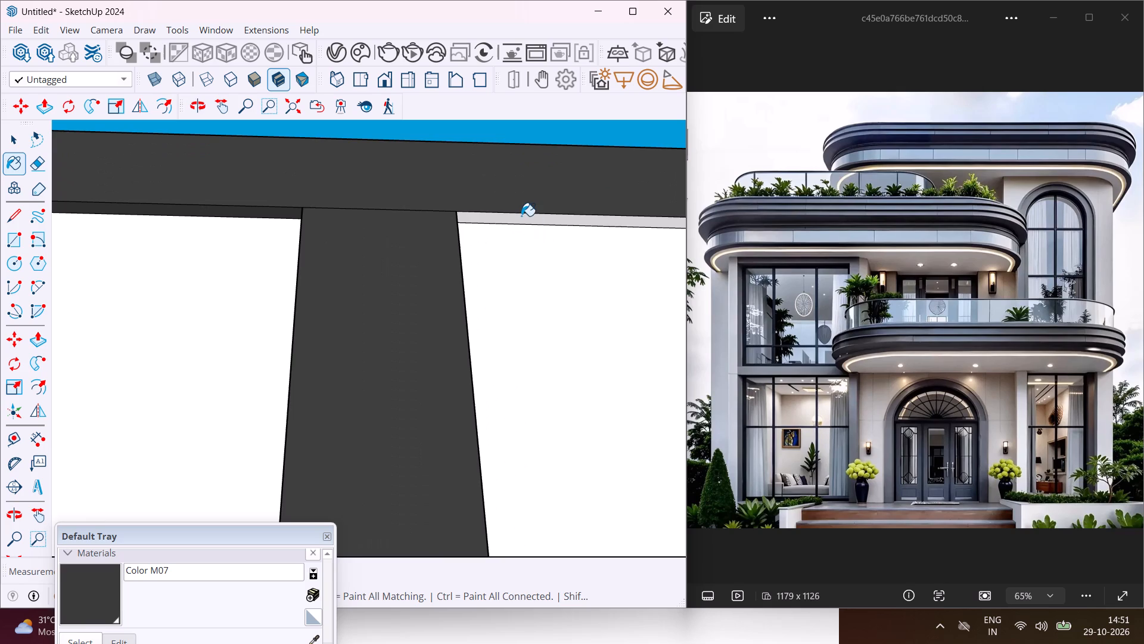
click(521, 216)
scroll(387, 216, down, 17)
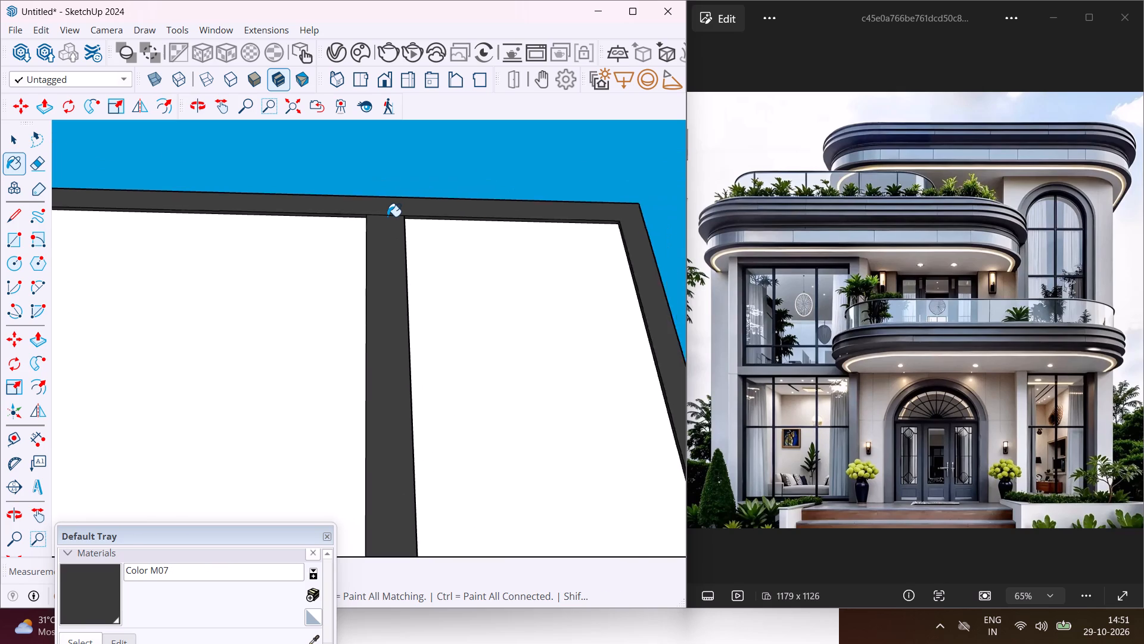
scroll(387, 216, down, 10)
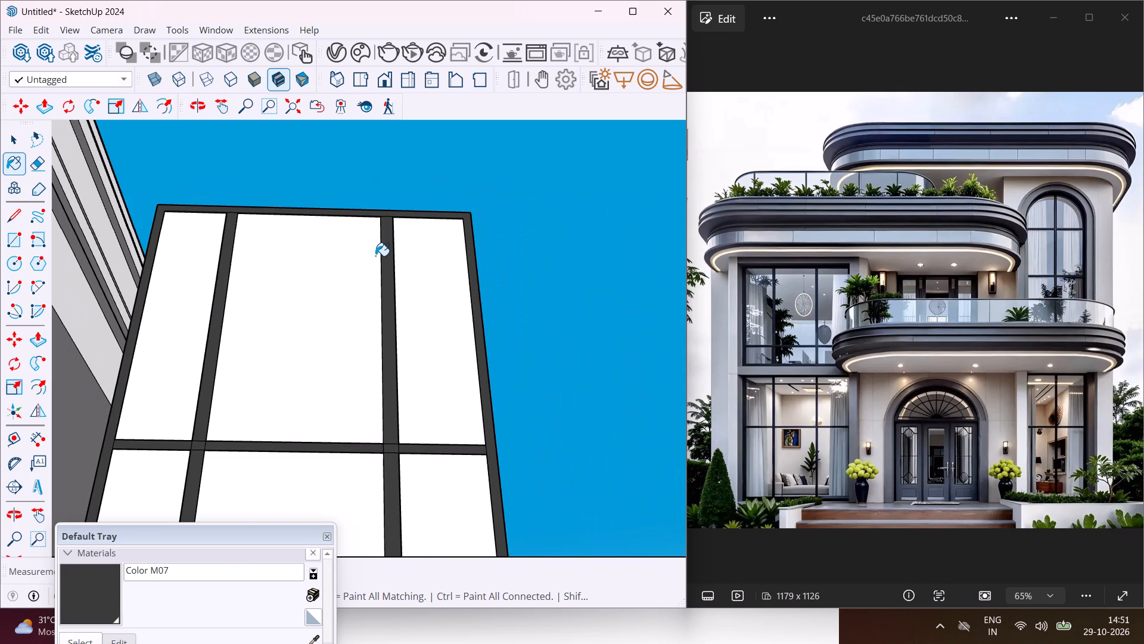
Examine the painted standalone window and the villa's front facade with its ground-floor windows.
key(Escape)
key(space)
middle_drag(375, 256, 412, 400)
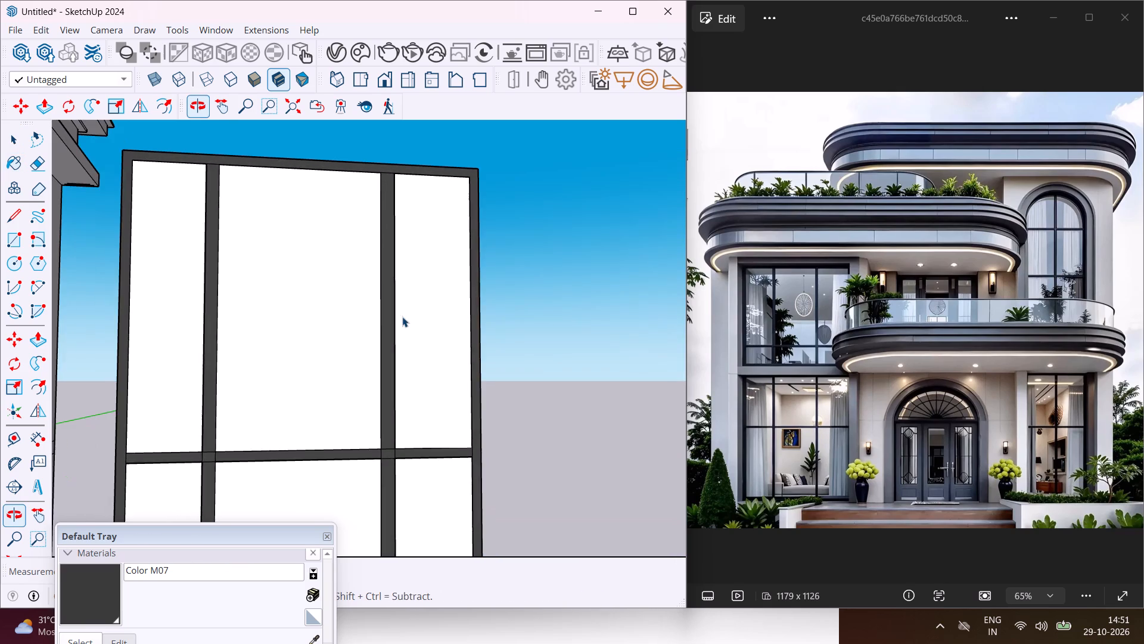
scroll(400, 309, down, 7)
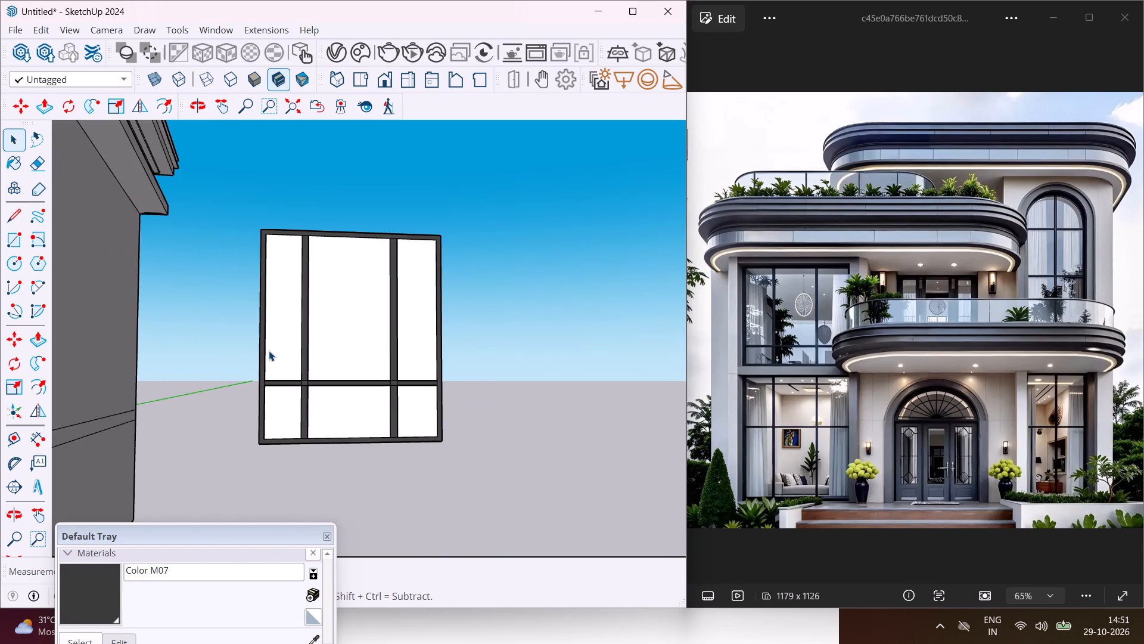
scroll(269, 351, down, 15)
scroll(265, 361, down, 6)
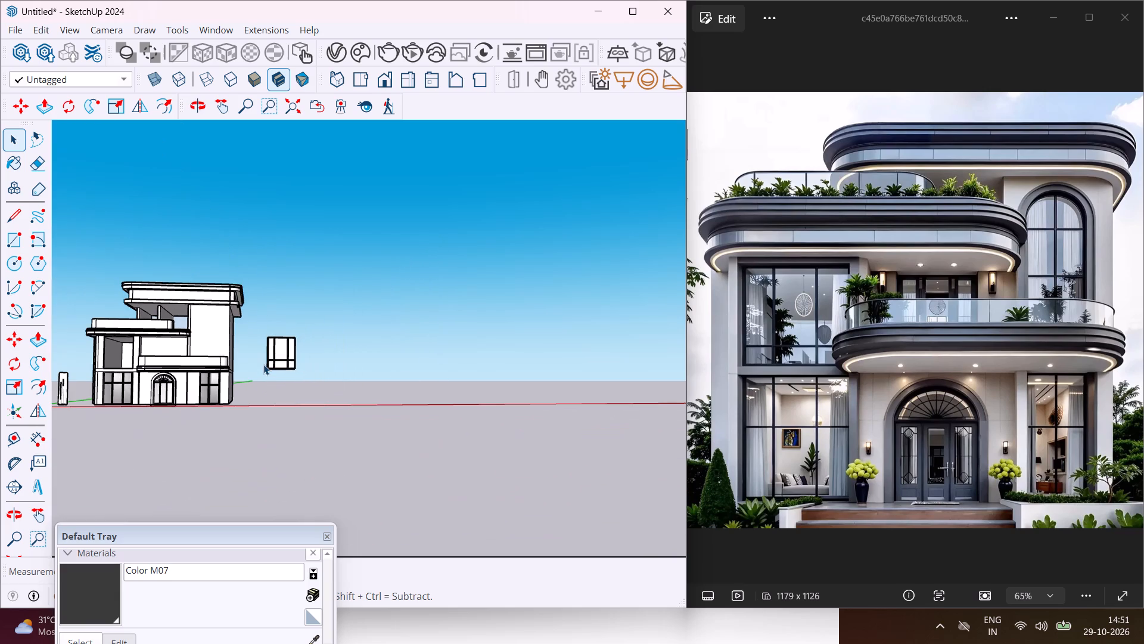
scroll(96, 354, up, 15)
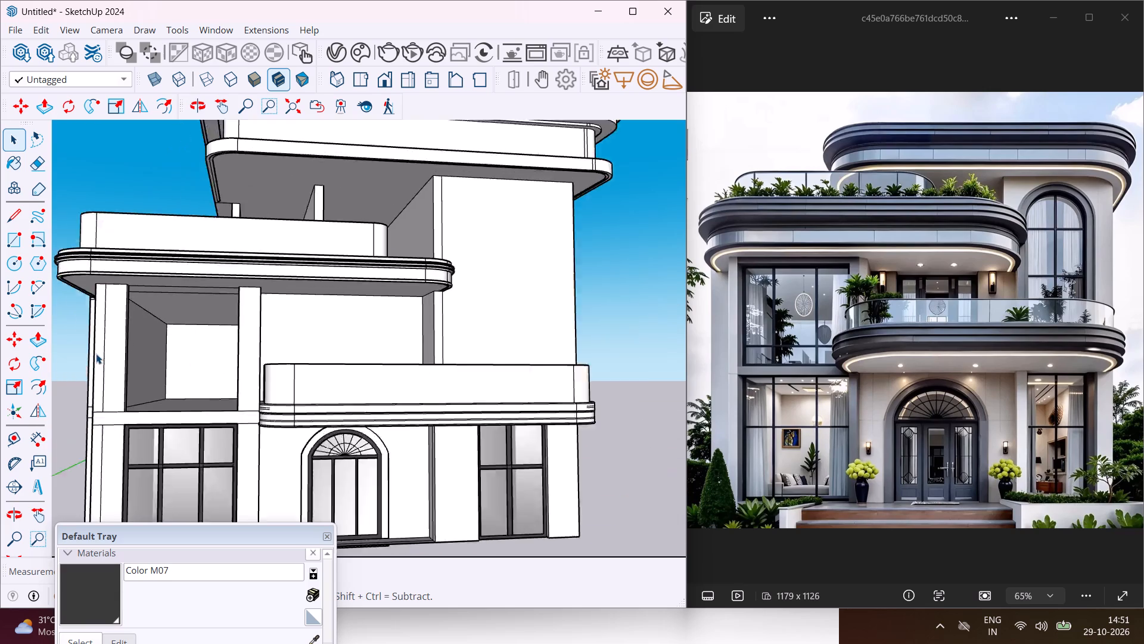
scroll(96, 354, up, 7)
scroll(141, 382, down, 14)
scroll(133, 377, down, 7)
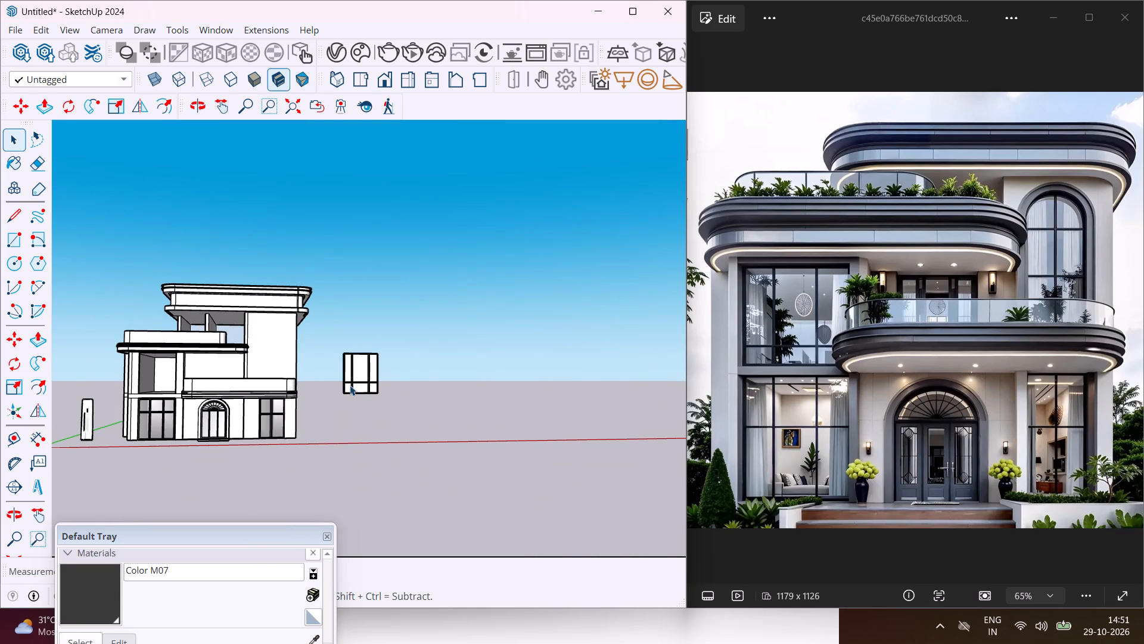
Switch the material library to the Glass and Mirrors collection.
drag(179, 549, 178, 475)
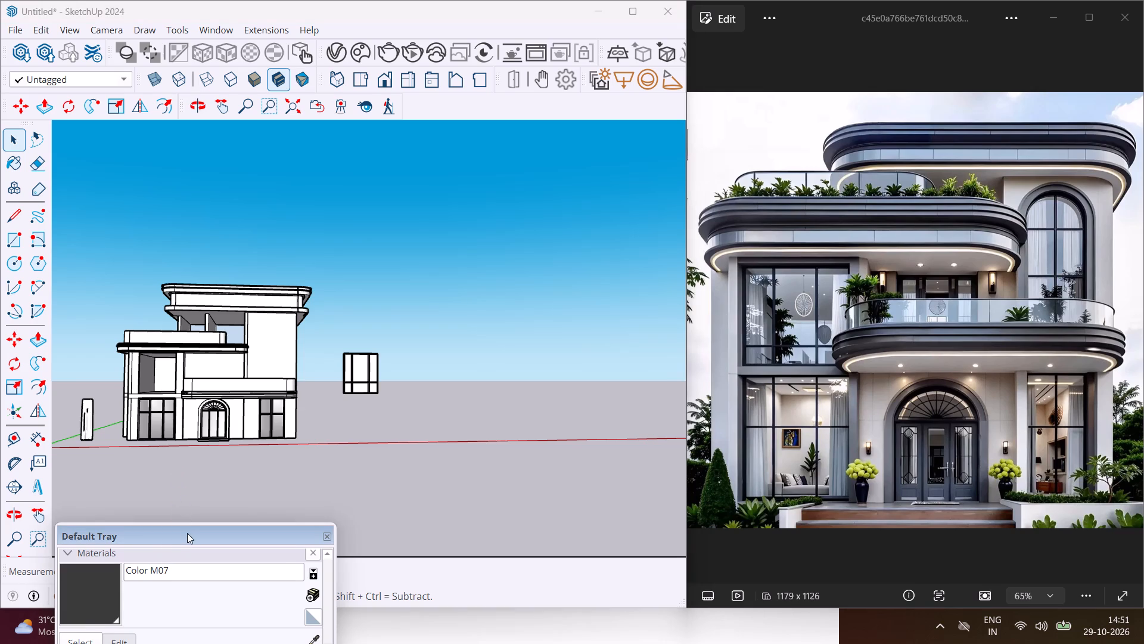
drag(187, 533, 188, 445)
click(175, 575)
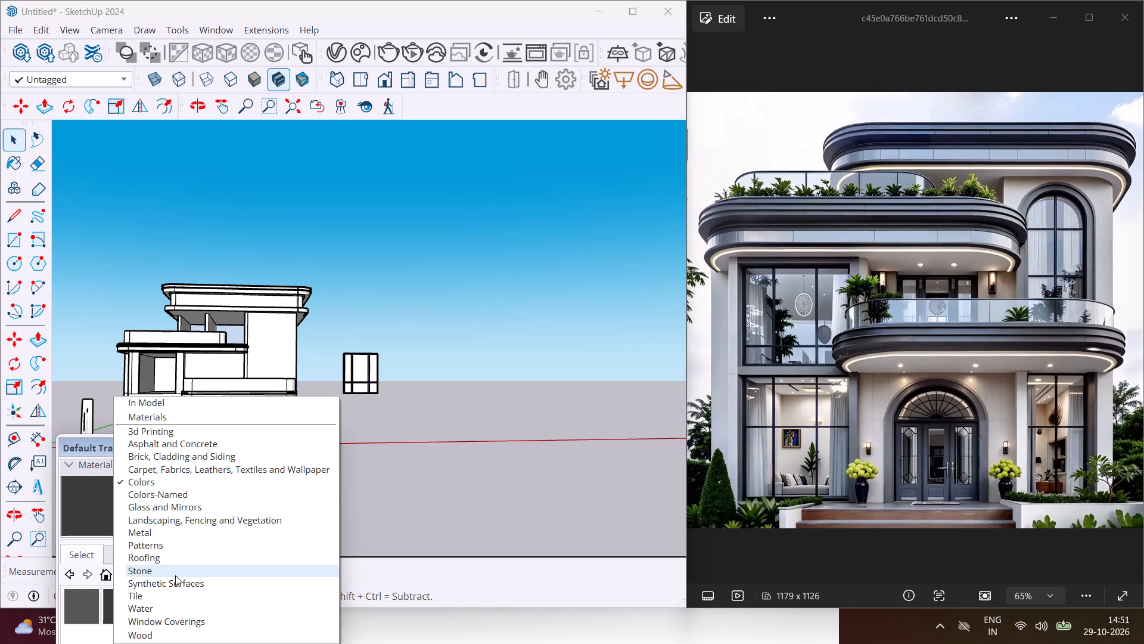
click(167, 511)
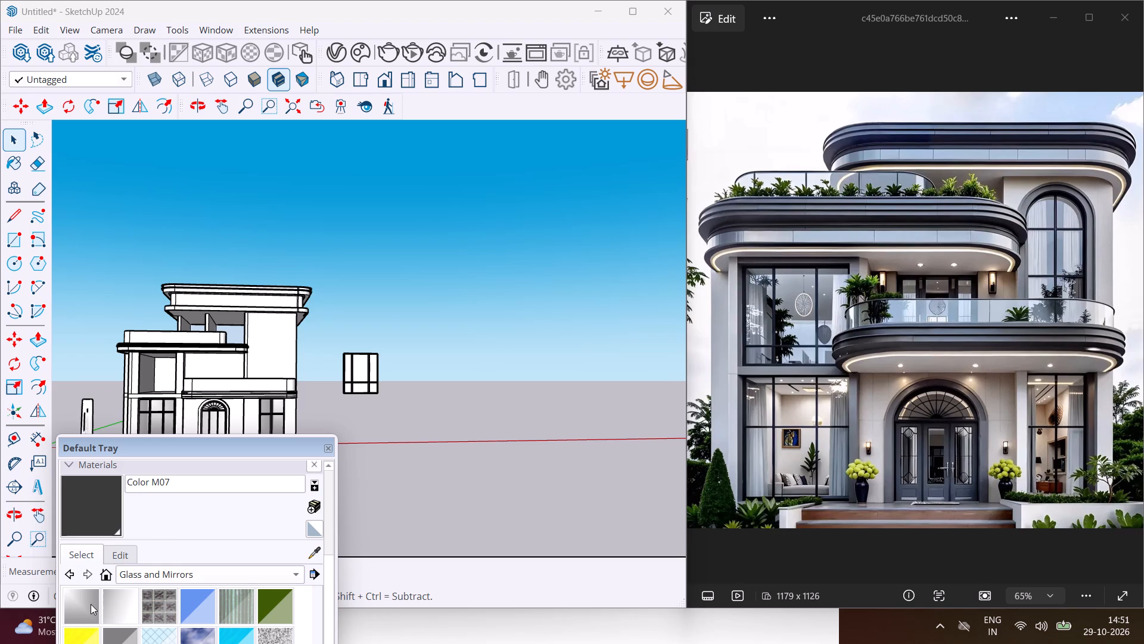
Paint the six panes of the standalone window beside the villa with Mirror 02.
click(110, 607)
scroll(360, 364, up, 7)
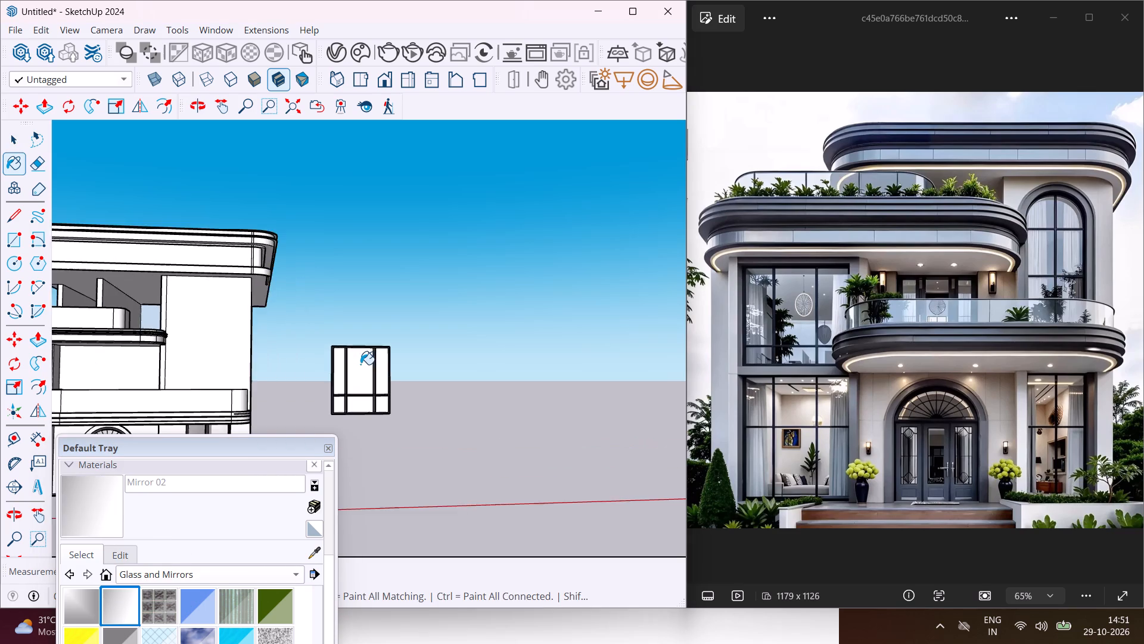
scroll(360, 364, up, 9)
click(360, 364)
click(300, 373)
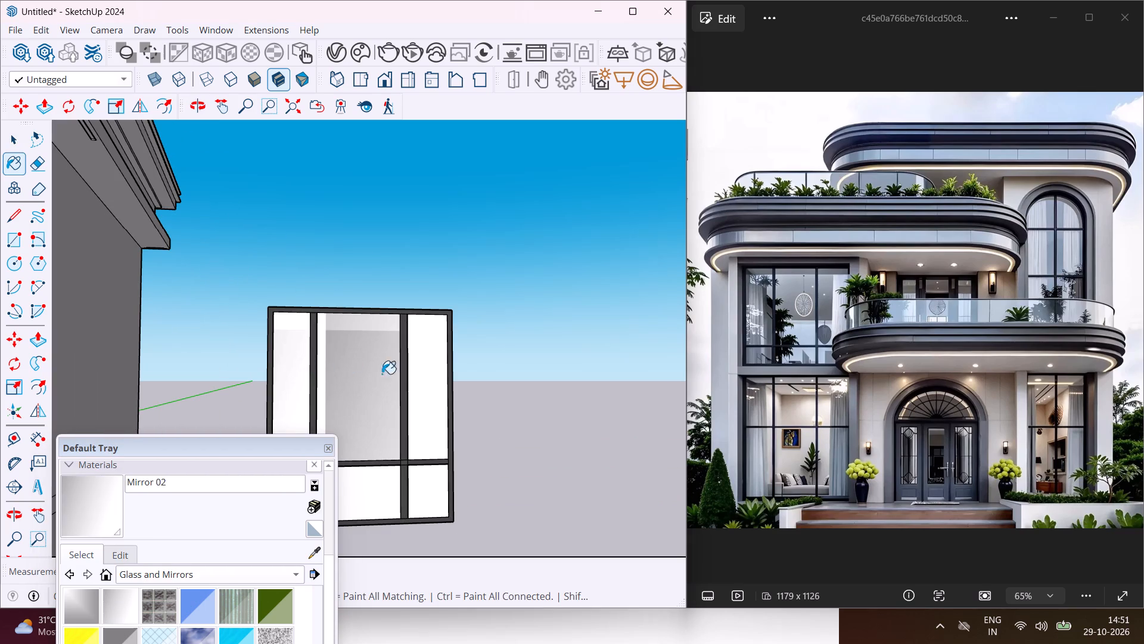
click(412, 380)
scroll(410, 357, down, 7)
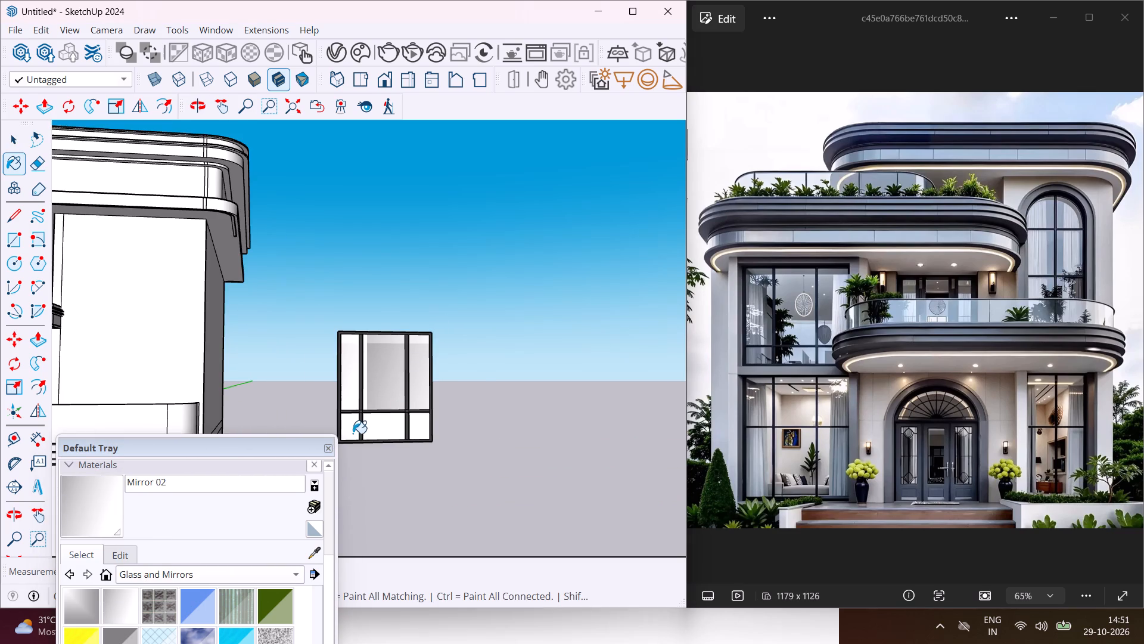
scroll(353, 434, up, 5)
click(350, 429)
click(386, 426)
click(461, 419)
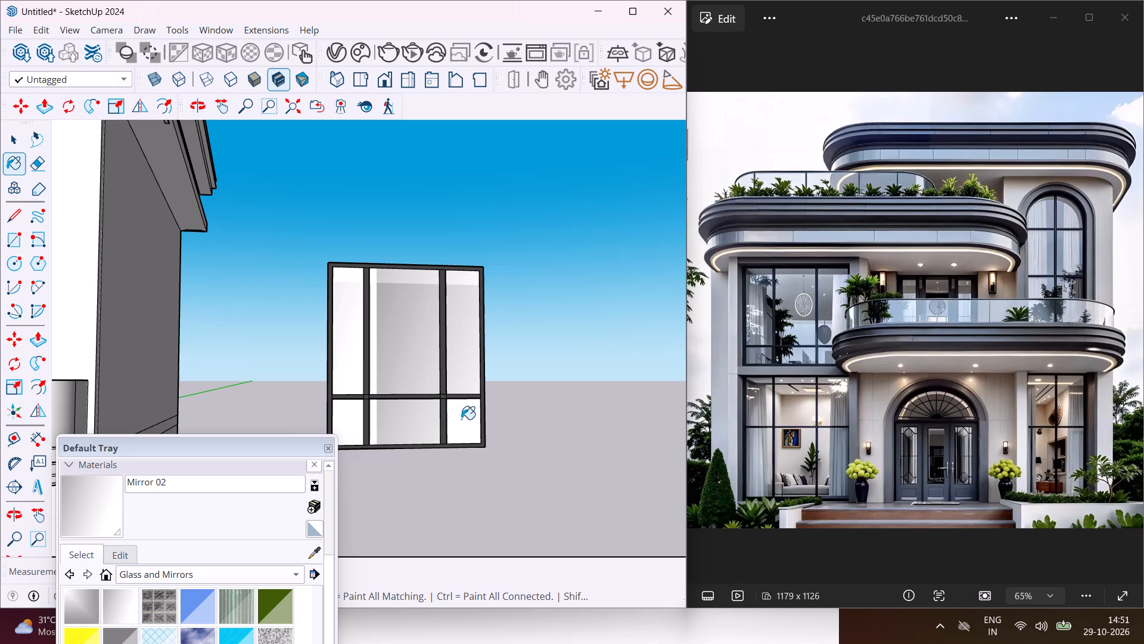
Paint all six panes of the standalone window with Mirror 01.
click(90, 609)
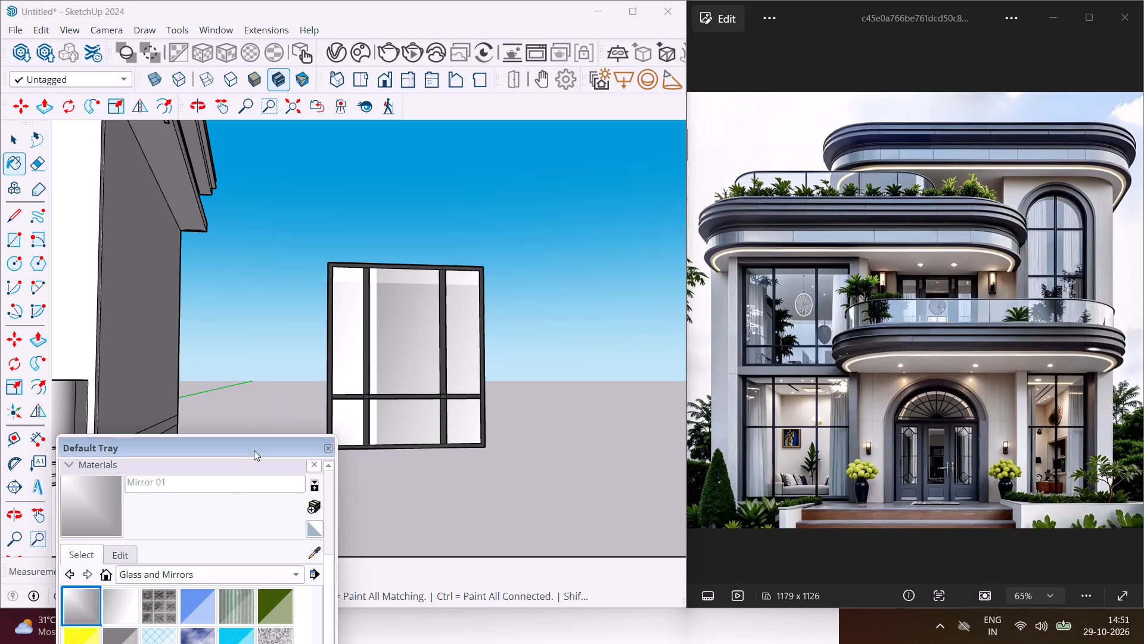
click(351, 340)
click(400, 330)
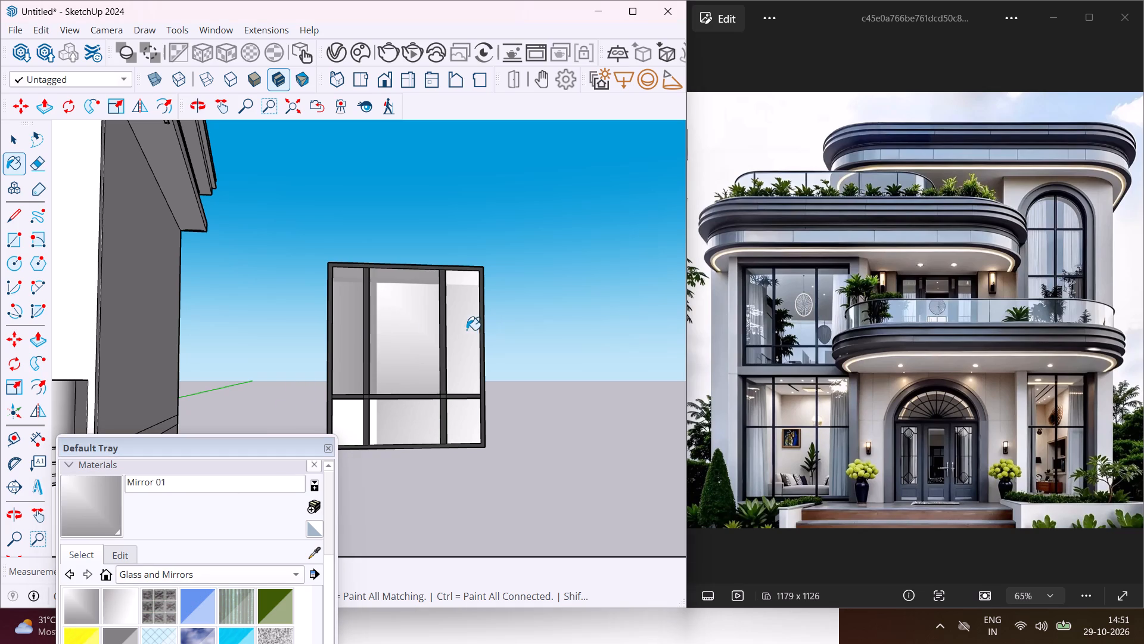
click(467, 330)
click(456, 415)
click(416, 426)
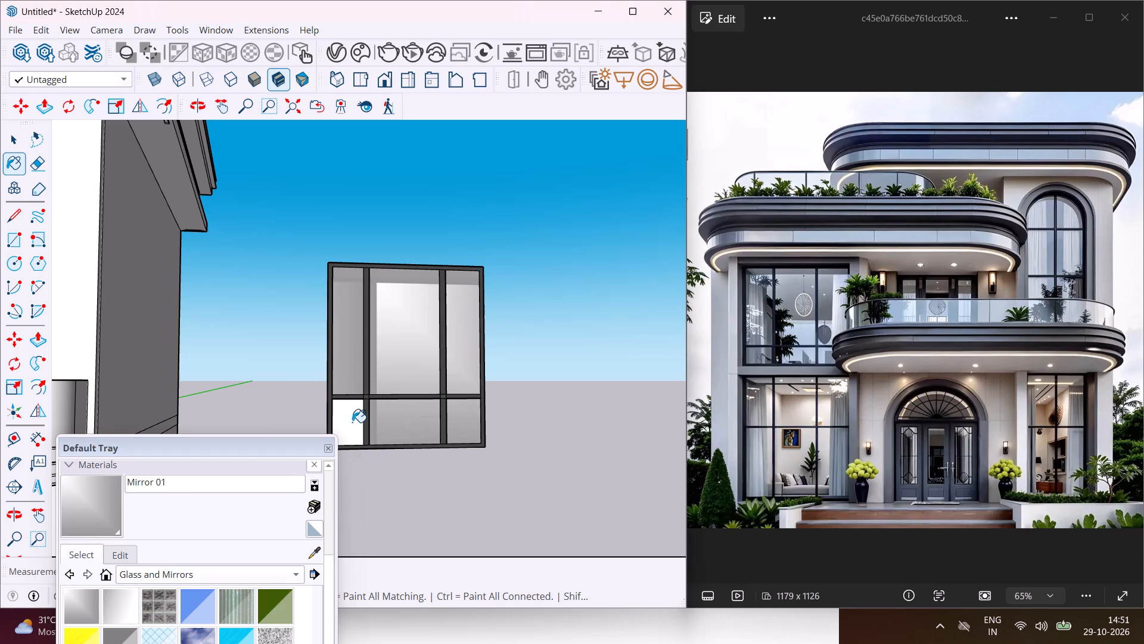
click(351, 422)
key(Escape)
key(space)
Move the standalone curtain beside the villa to the right end of the opening above the left ground-floor window.
scroll(364, 305, down, 5)
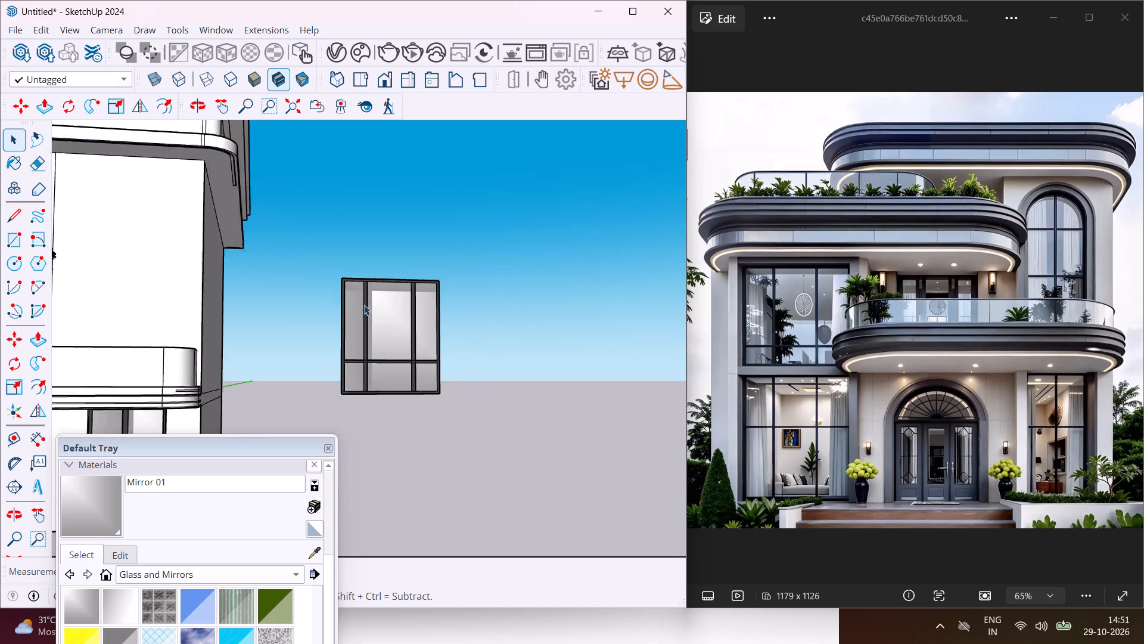
scroll(364, 305, down, 2)
middle_drag(355, 311, 363, 360)
scroll(412, 271, down, 8)
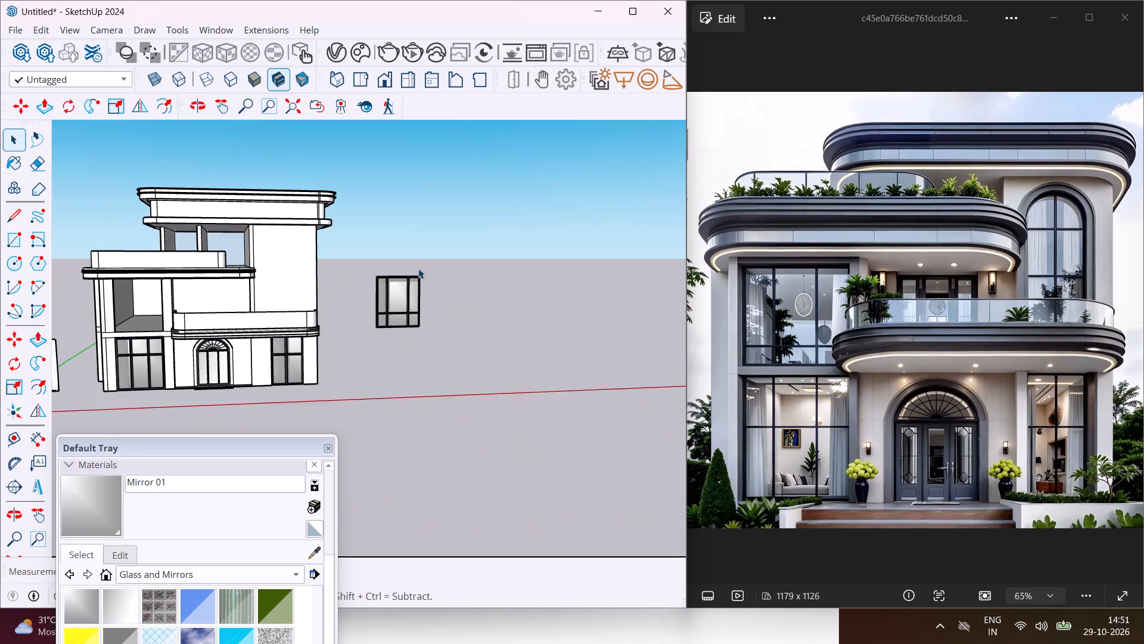
scroll(421, 265, down, 5)
scroll(195, 324, up, 16)
click(209, 376)
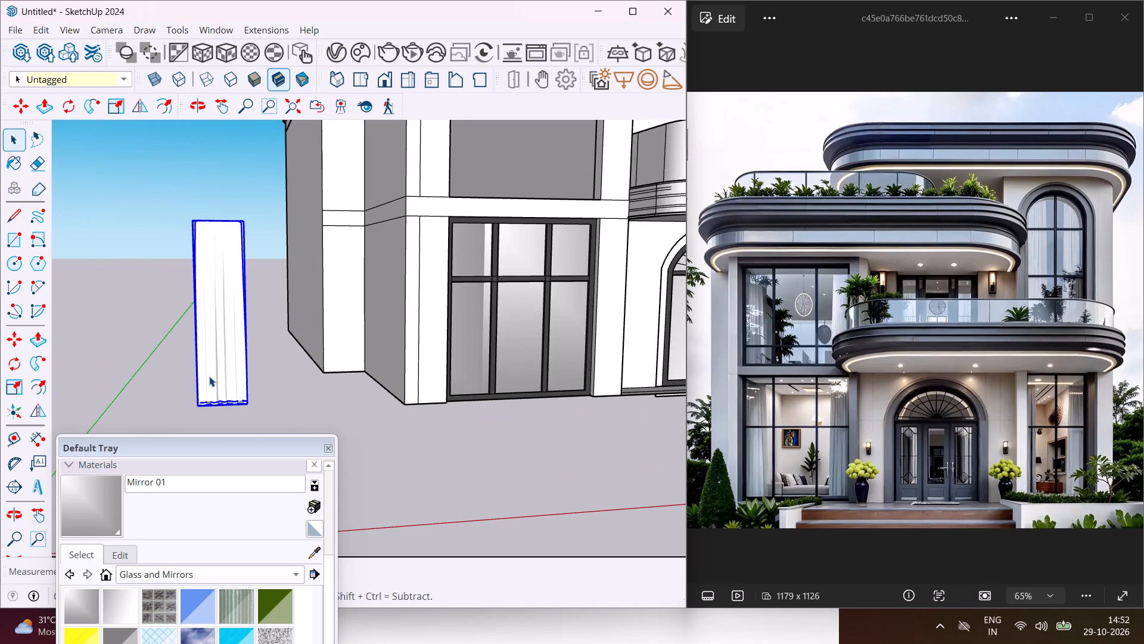
key(m)
scroll(212, 410, up, 2)
click(212, 407)
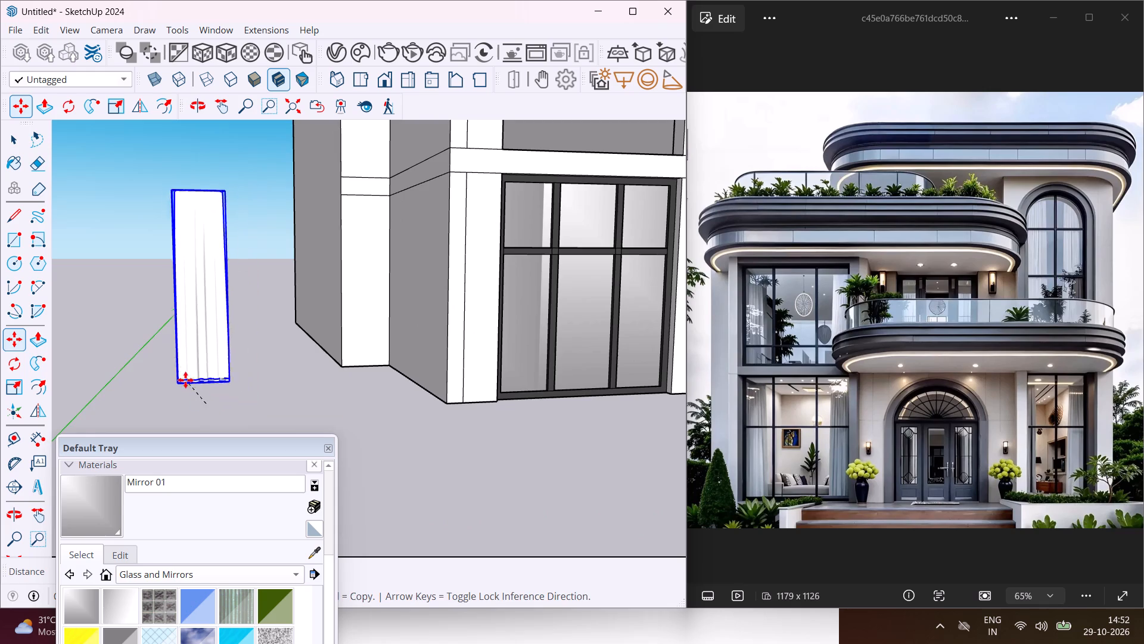
scroll(184, 374, down, 7)
middle_drag(376, 256, 362, 342)
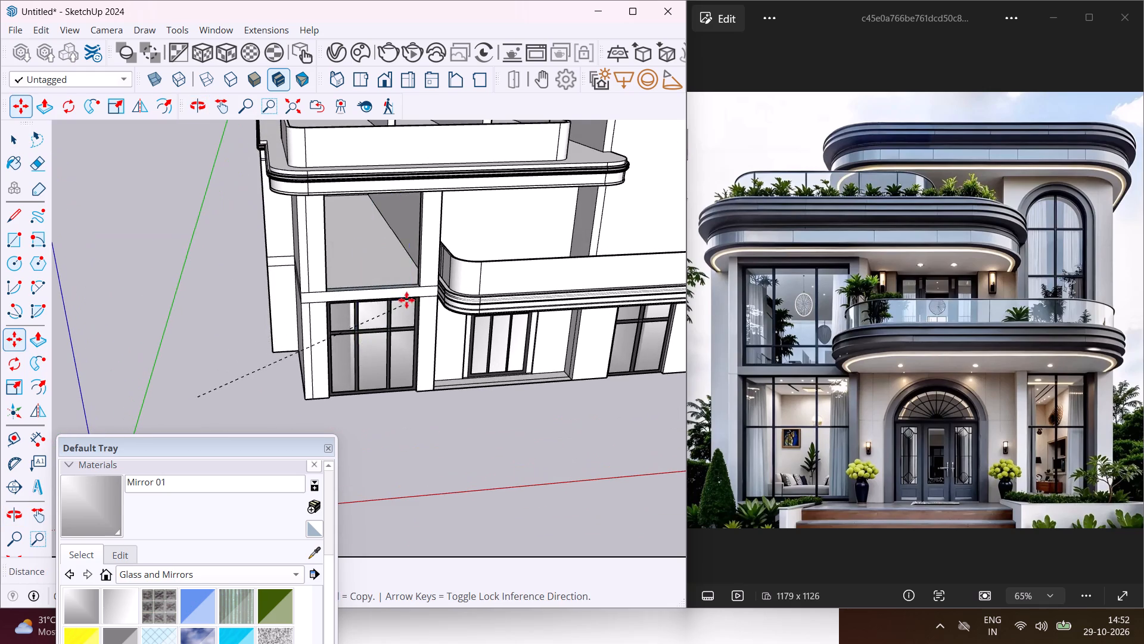
scroll(406, 293, up, 9)
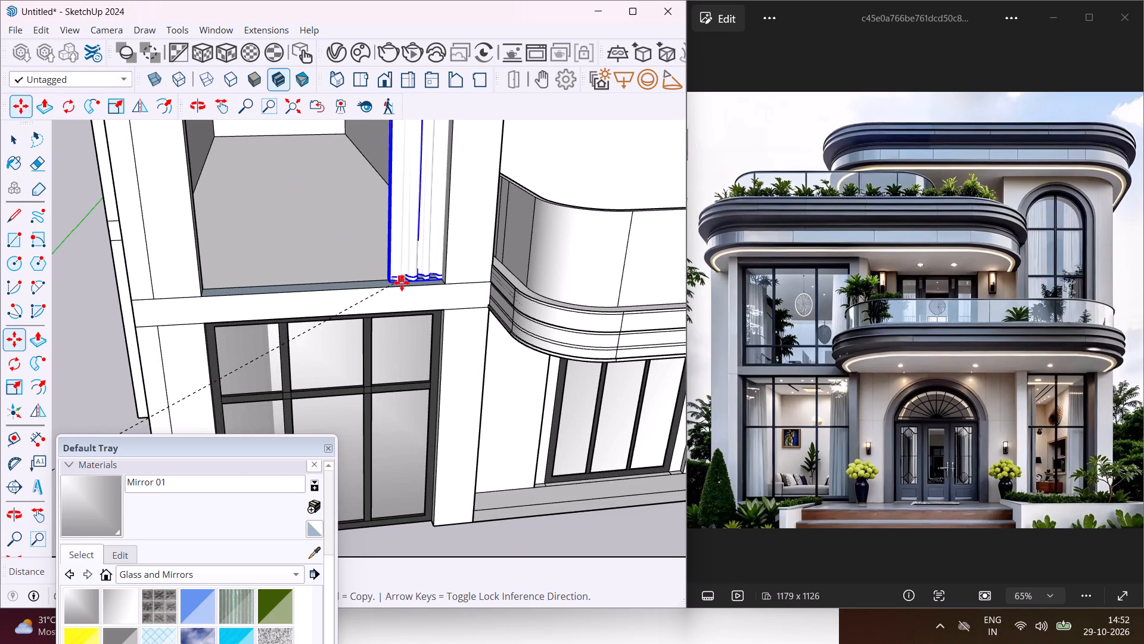
click(400, 283)
Copy the curtain to the left end of the same upper-floor opening.
click(400, 283)
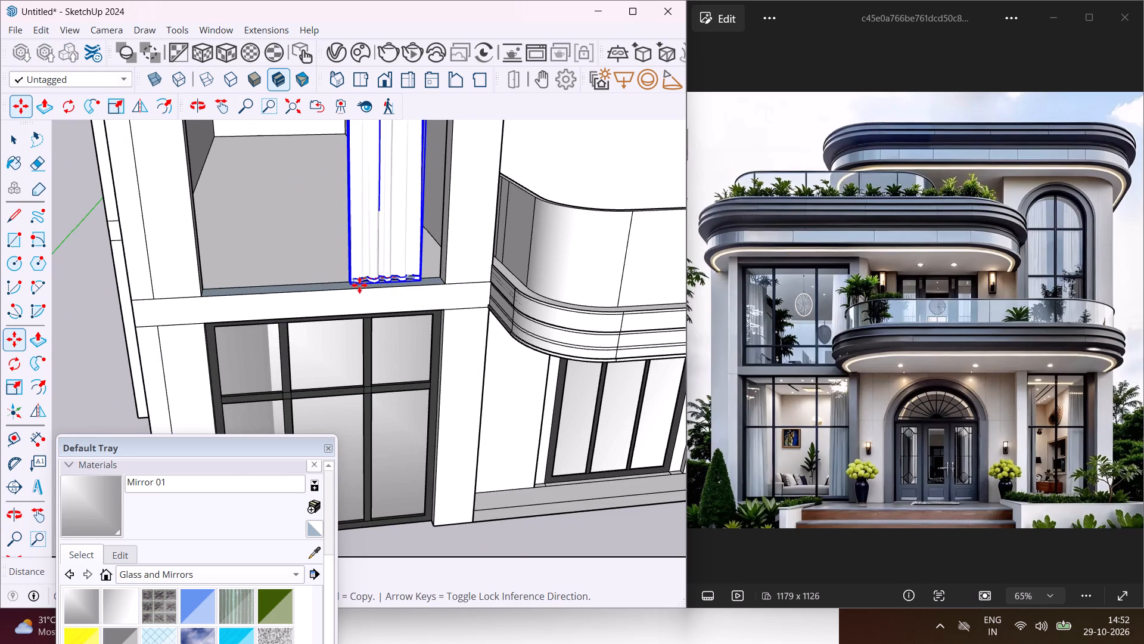
scroll(300, 283, down, 4)
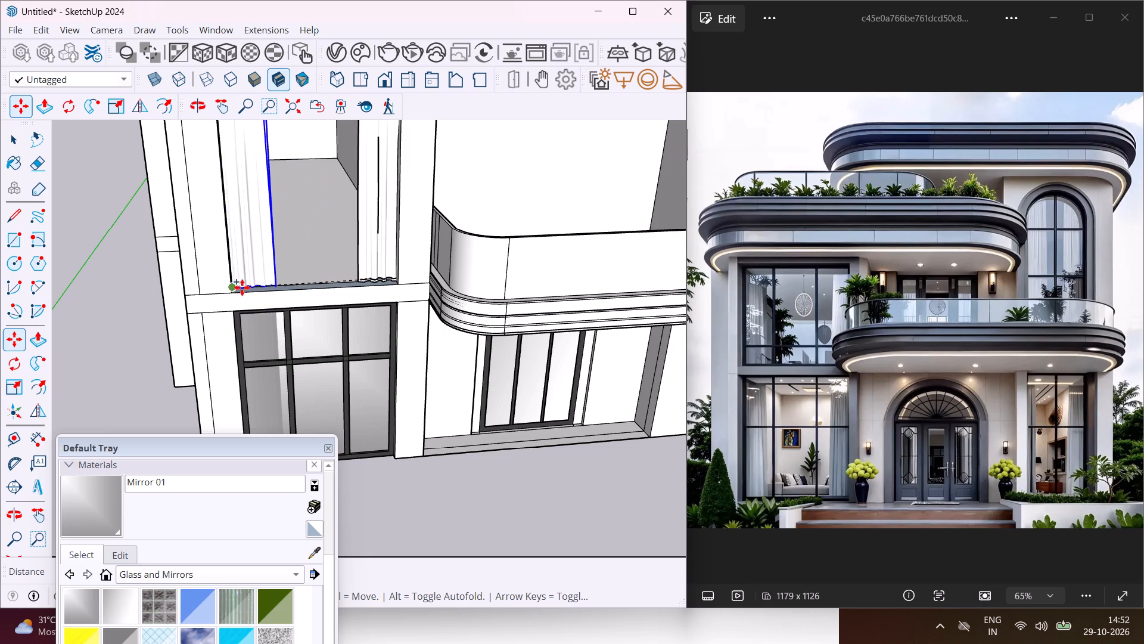
scroll(242, 287, up, 13)
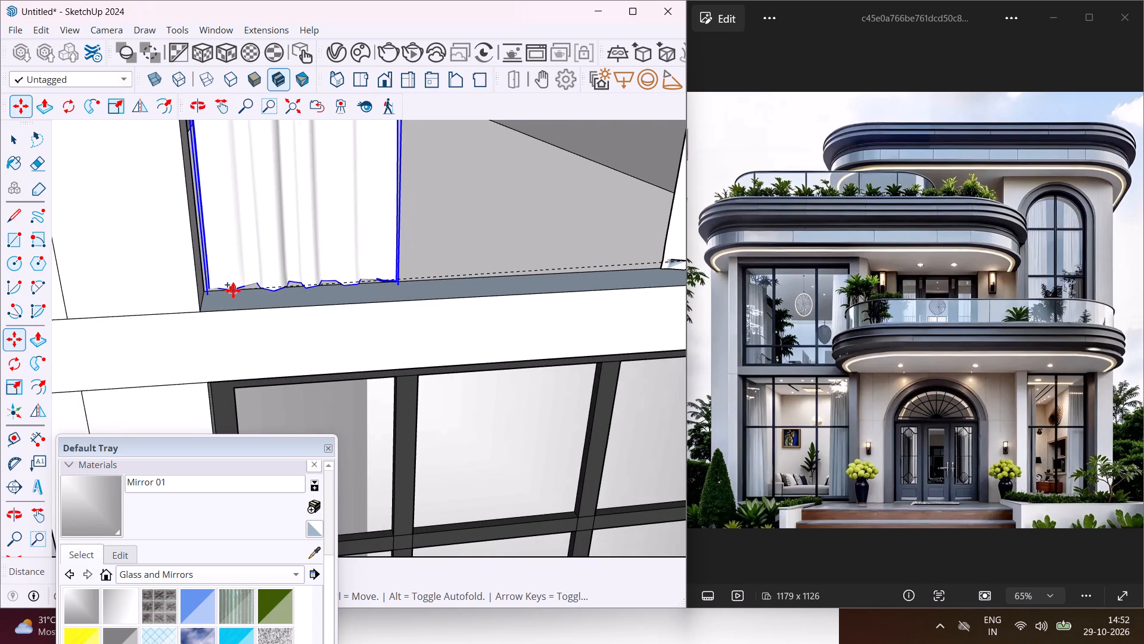
click(233, 290)
key(Escape)
key(space)
Copy the opening's left curtain to the open ground beyond the villa's left side as a spare.
scroll(175, 287, down, 14)
scroll(162, 295, up, 1)
click(214, 262)
key(m)
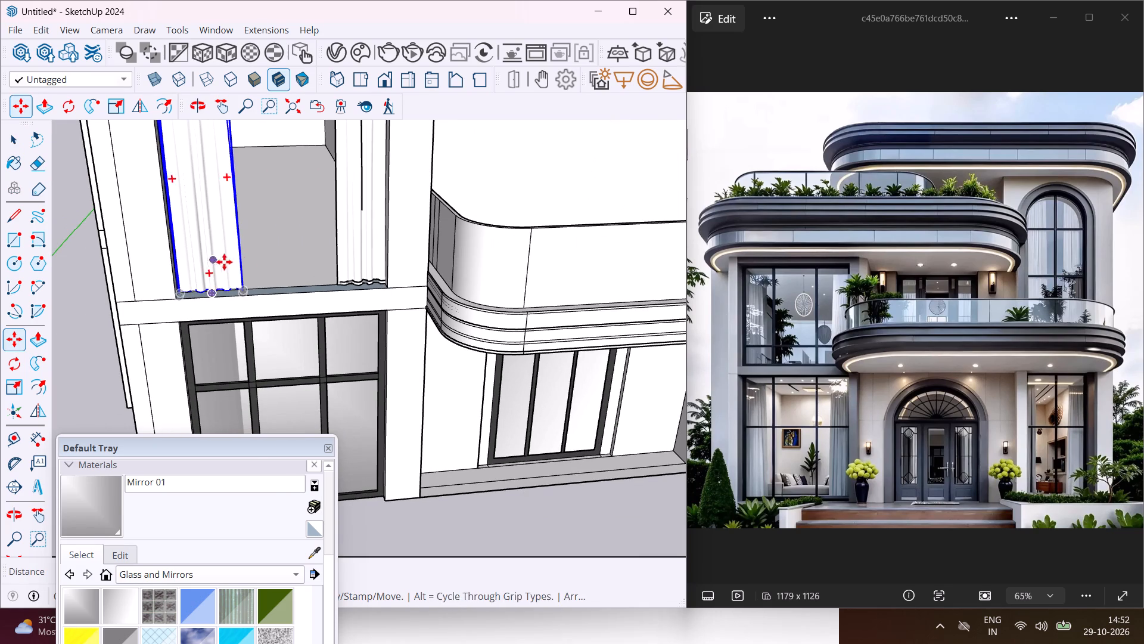
click(265, 272)
scroll(247, 273, down, 7)
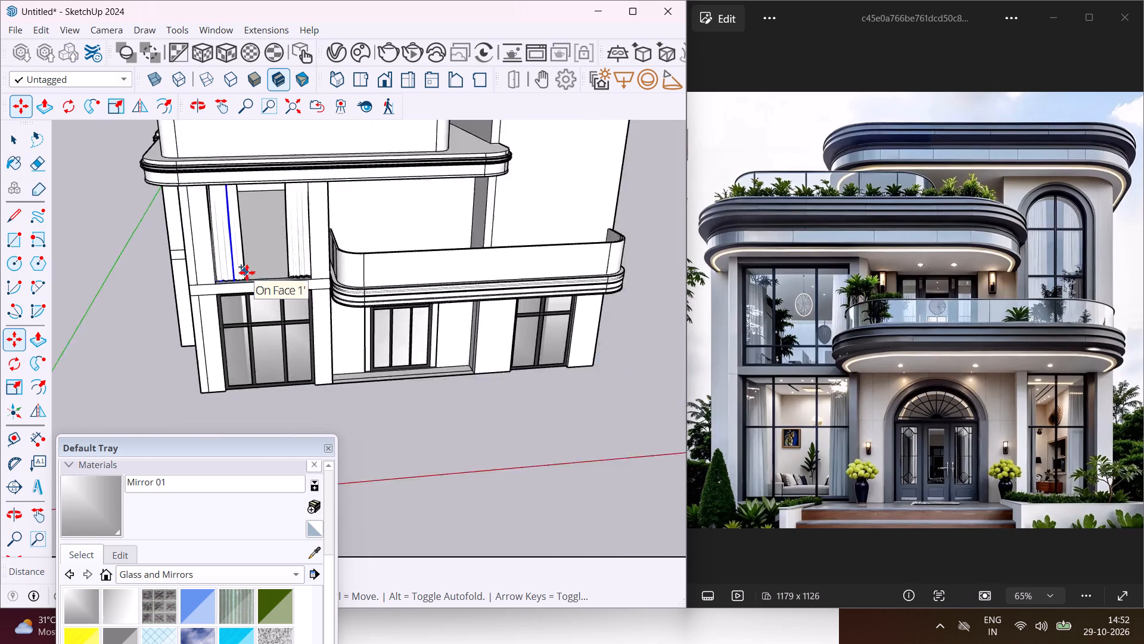
scroll(247, 273, down, 2)
scroll(247, 273, up, 1)
click(130, 364)
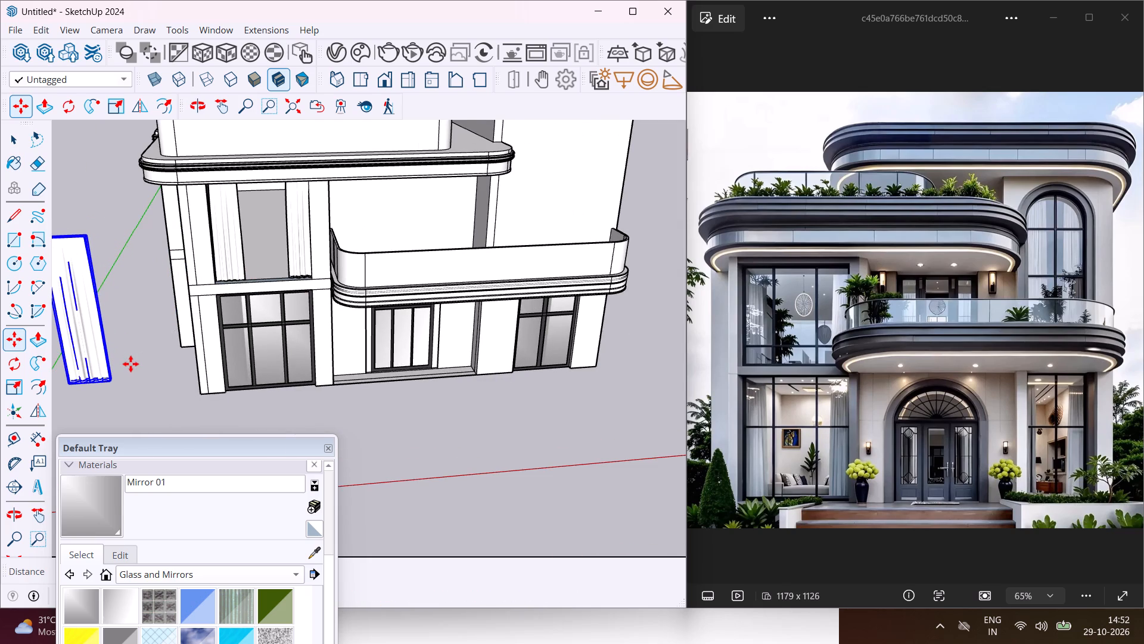
key(Escape)
key(space)
Move the standalone glazed window into the upper-floor left opening, in front of the curtains, fitting its lower corner to the opening's lower-left corner.
scroll(114, 354, down, 6)
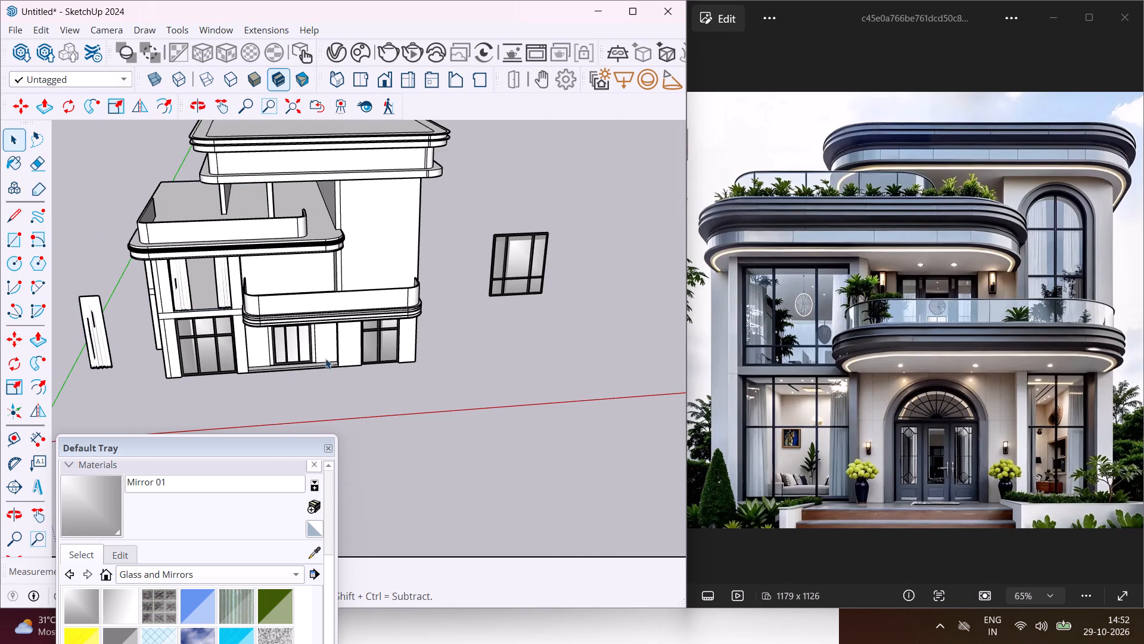
scroll(571, 282, up, 3)
drag(570, 188, 468, 326)
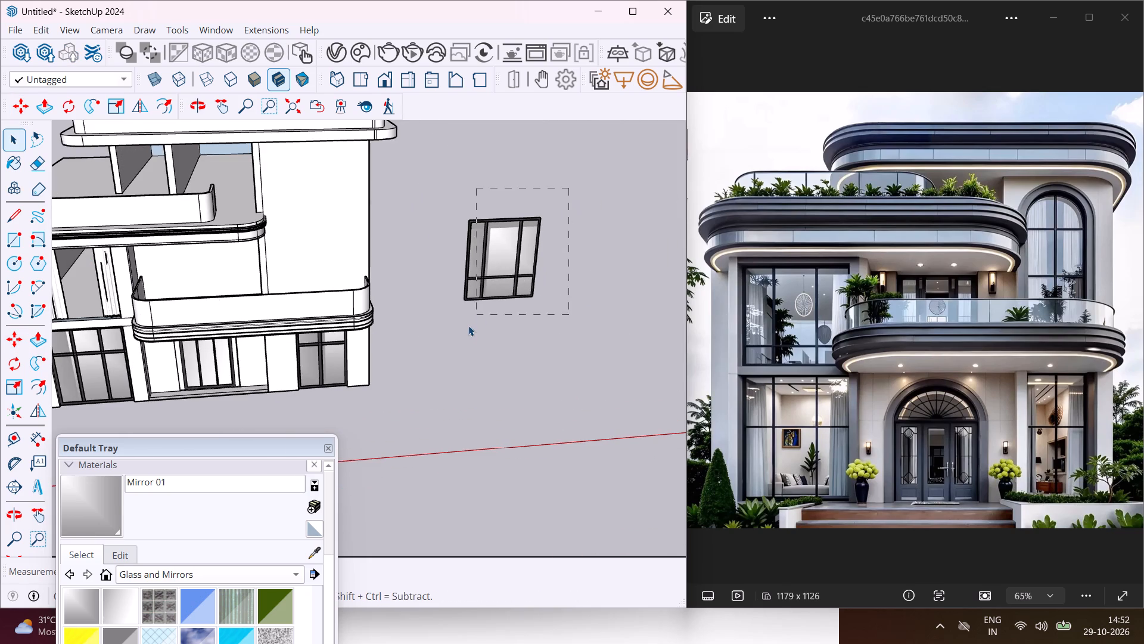
drag(468, 326, 461, 336)
key(m)
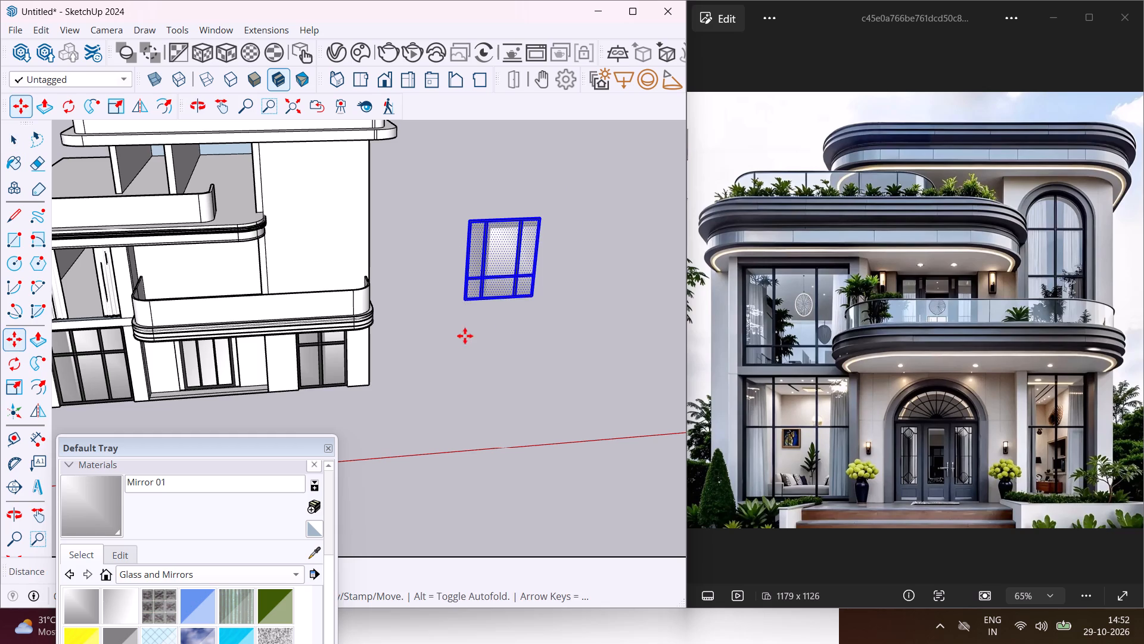
scroll(468, 304, up, 19)
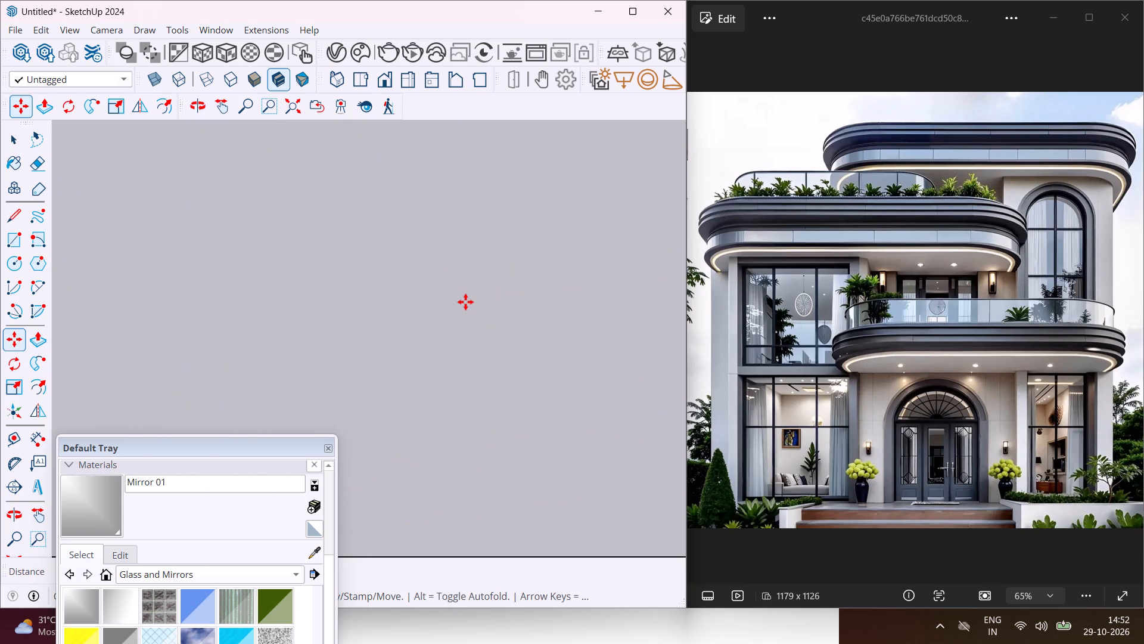
scroll(467, 294, down, 5)
scroll(467, 277, up, 3)
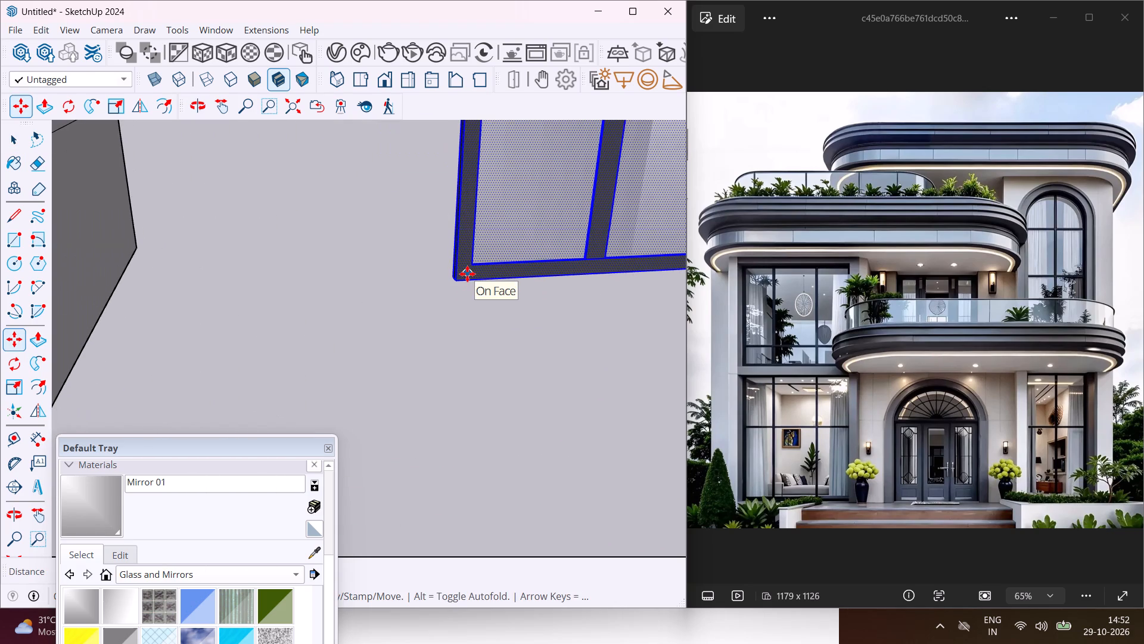
click(467, 274)
scroll(432, 284, down, 12)
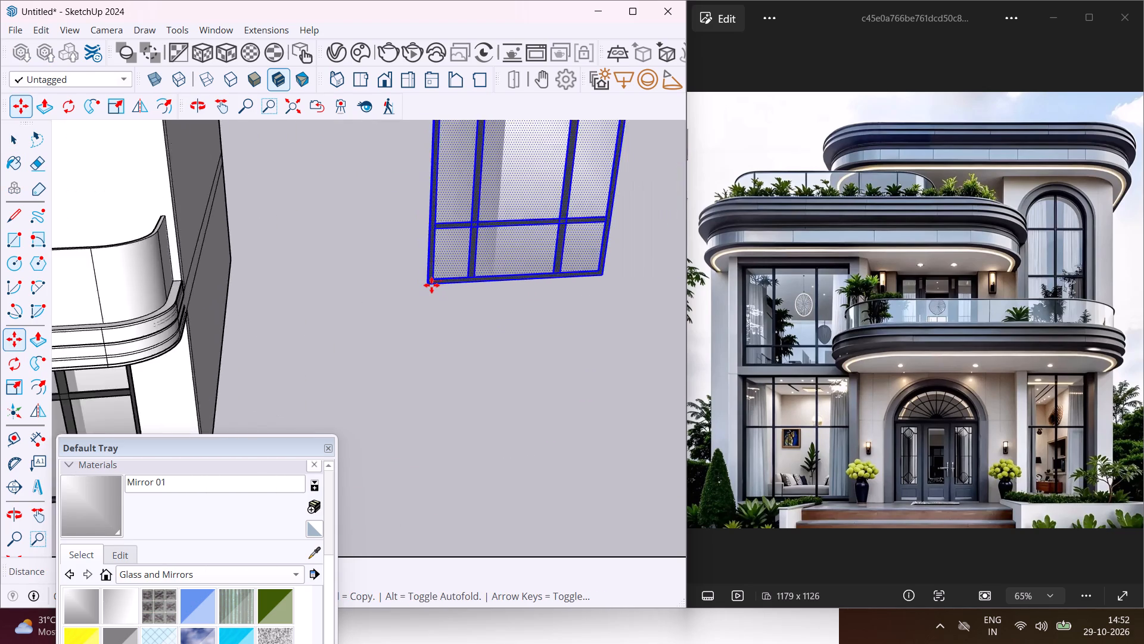
scroll(431, 285, down, 18)
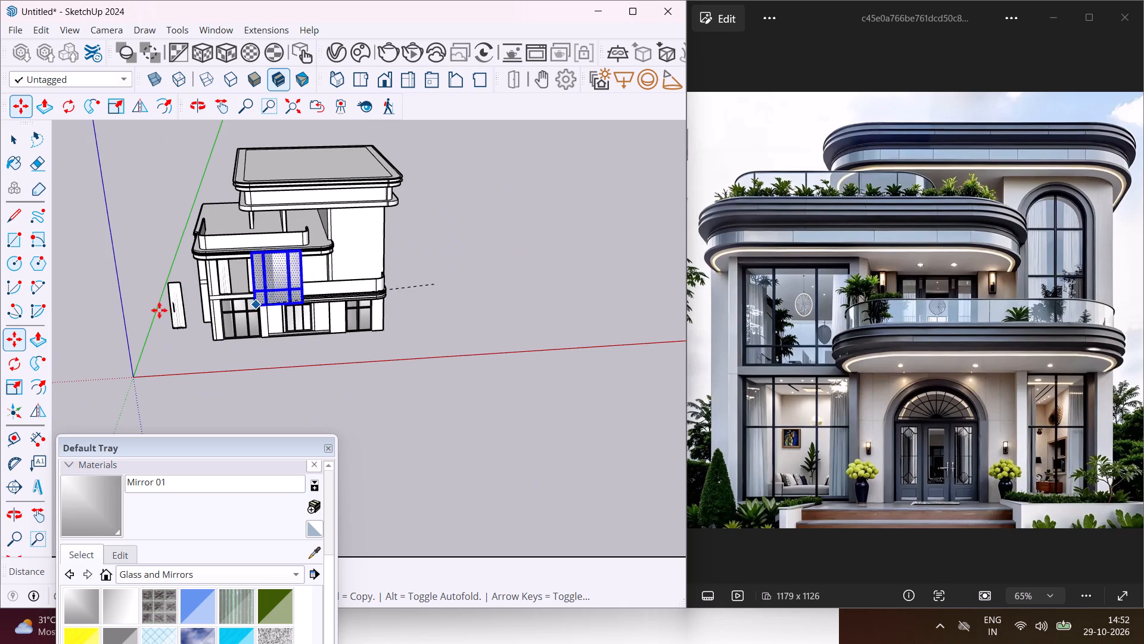
scroll(211, 302, up, 13)
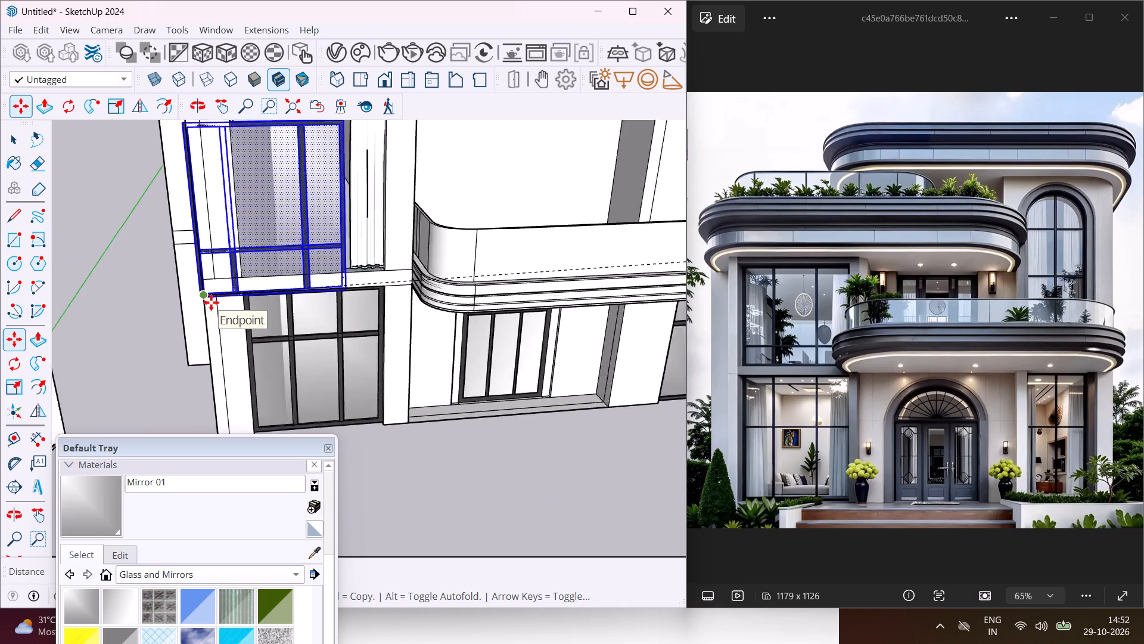
scroll(211, 302, up, 5)
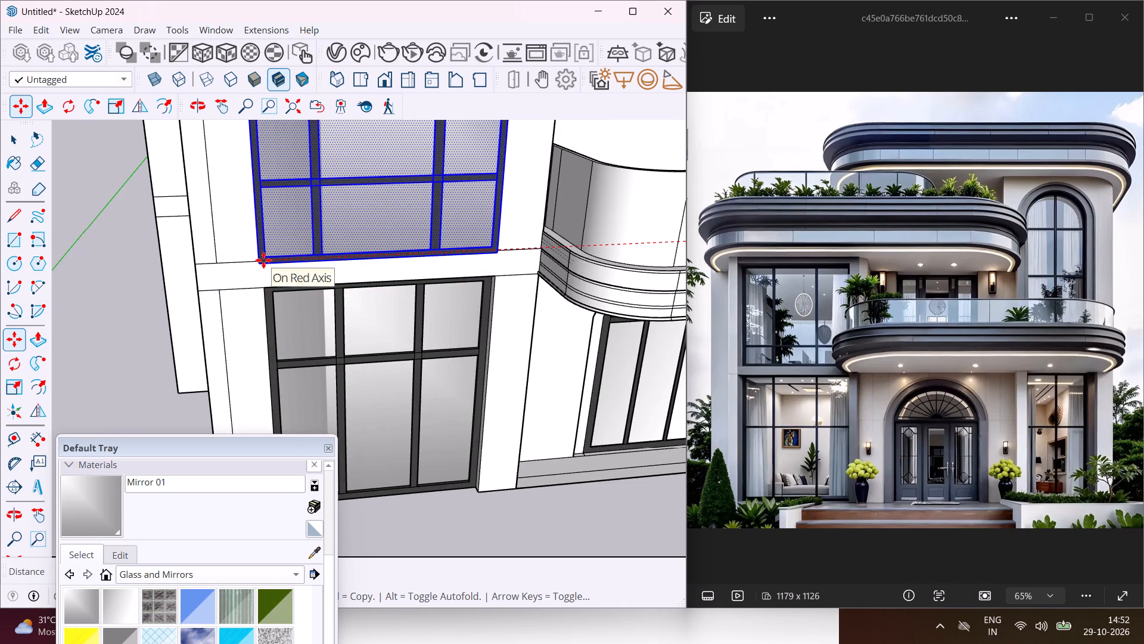
scroll(262, 260, up, 10)
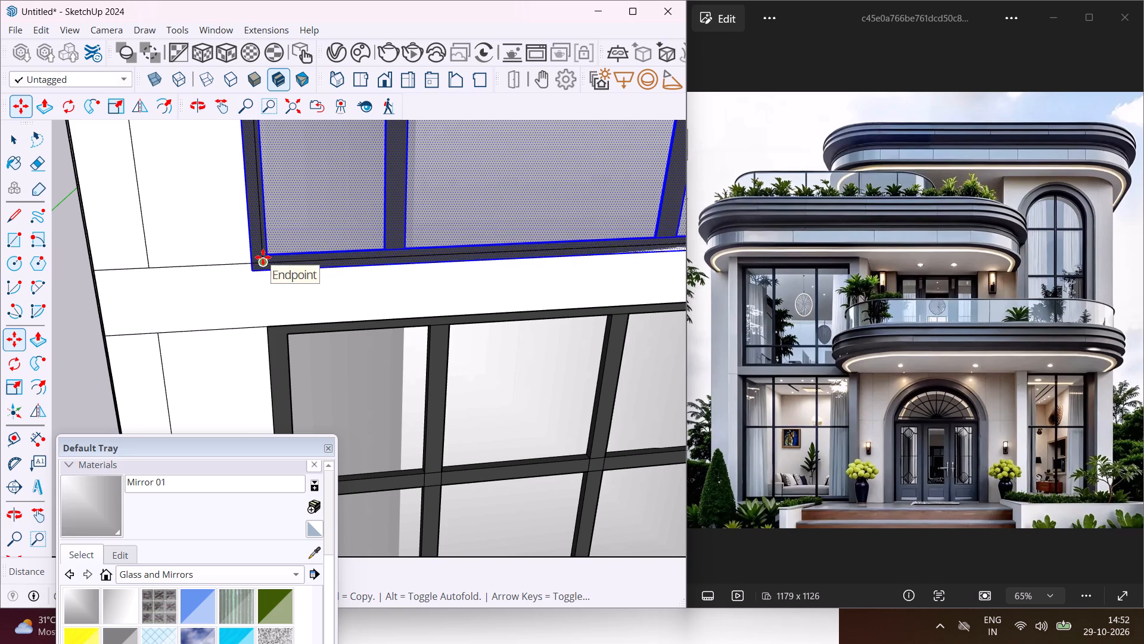
middle_drag(263, 257, 207, 293)
scroll(243, 270, up, 13)
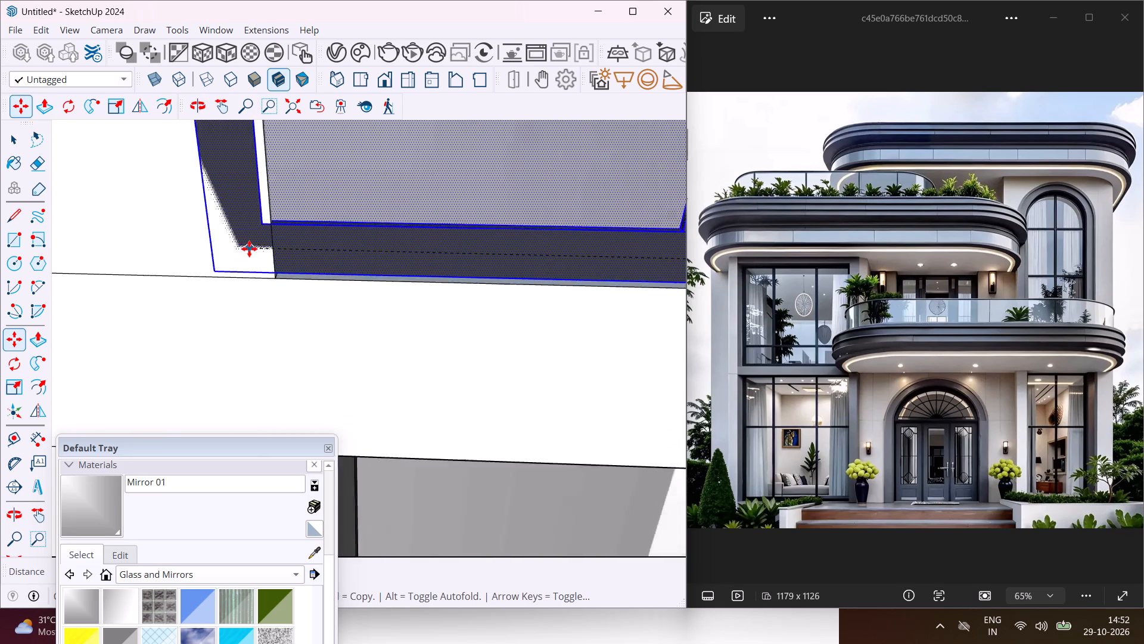
scroll(249, 249, up, 6)
middle_drag(291, 257, 240, 236)
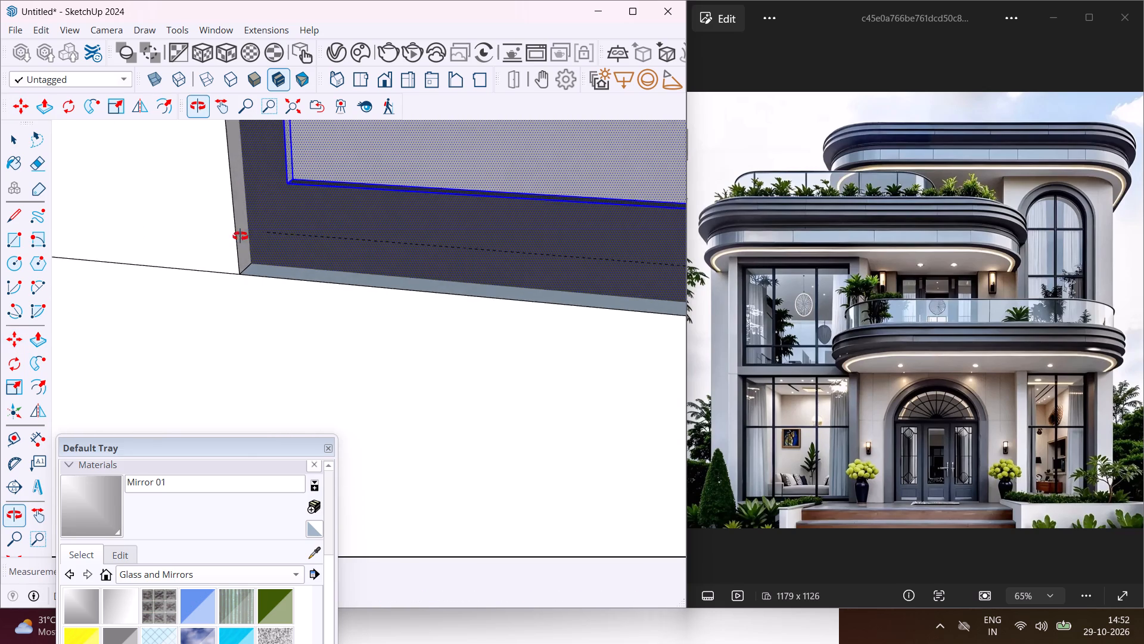
middle_drag(240, 236, 240, 237)
scroll(260, 244, up, 5)
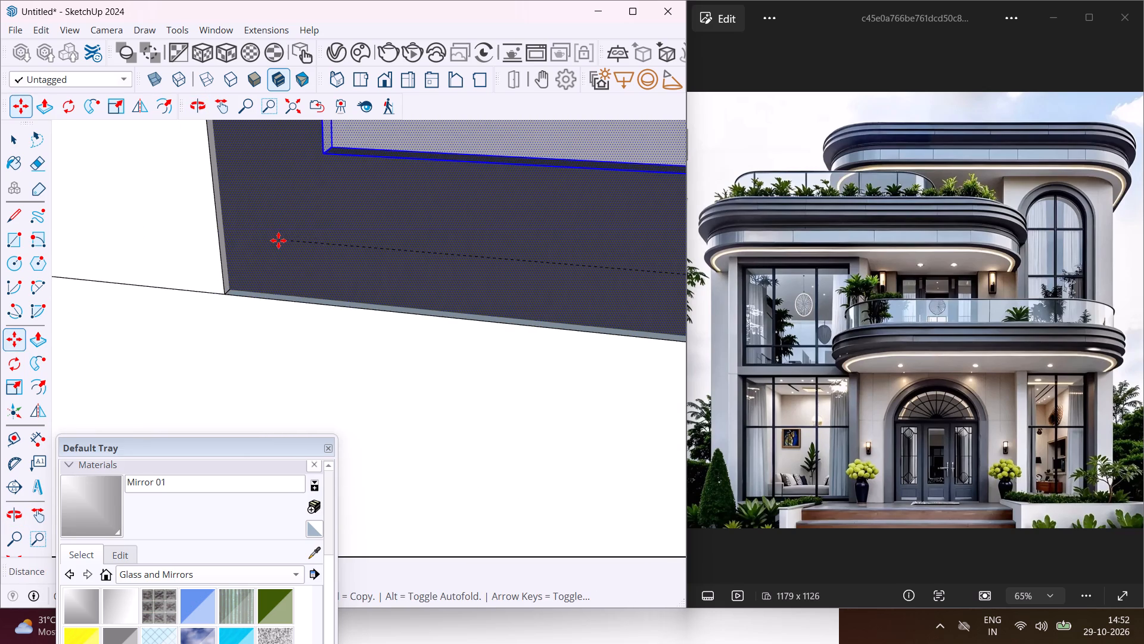
middle_drag(278, 240, 192, 209)
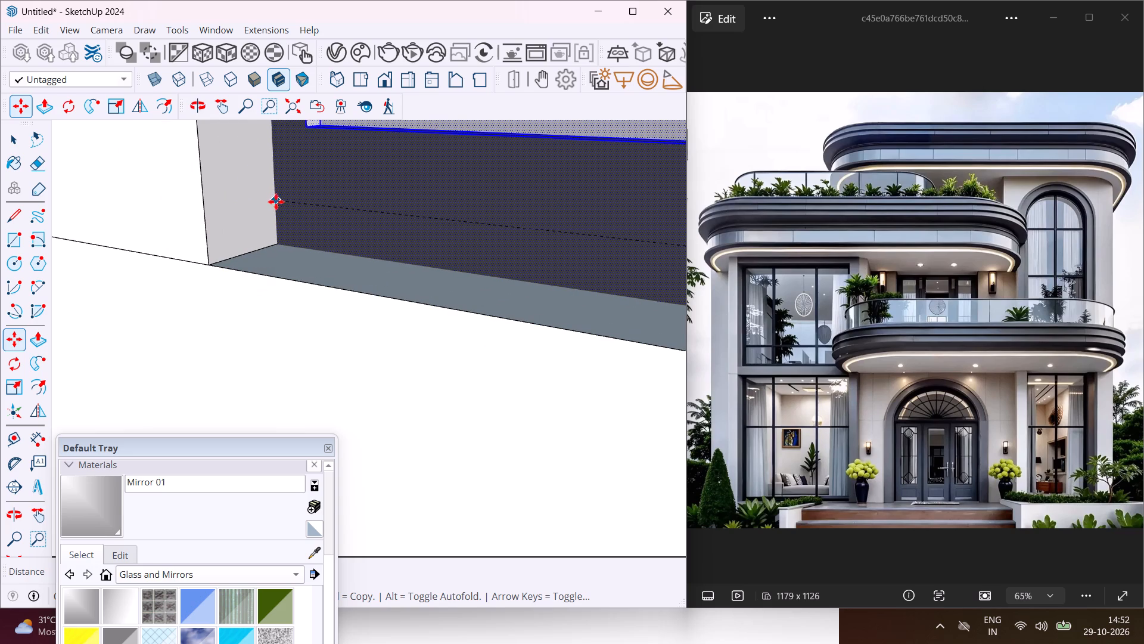
click(286, 240)
scroll(235, 255, down, 15)
scroll(228, 266, down, 7)
middle_drag(228, 266, 231, 268)
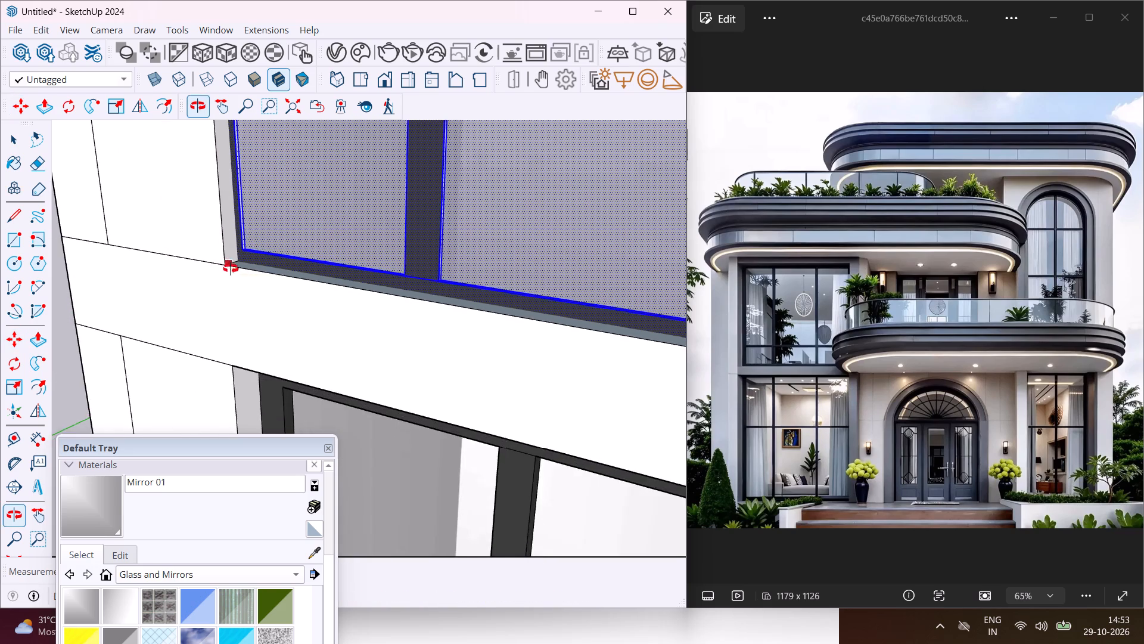
middle_drag(231, 268, 375, 280)
scroll(228, 284, down, 19)
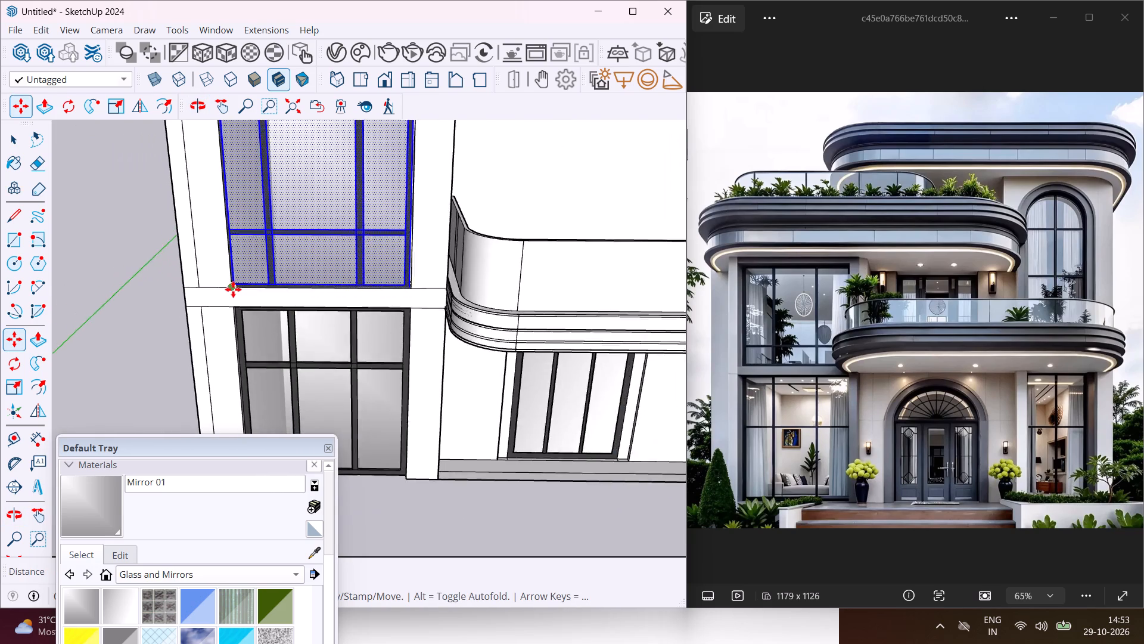
scroll(233, 289, down, 6)
middle_drag(263, 257, 334, 121)
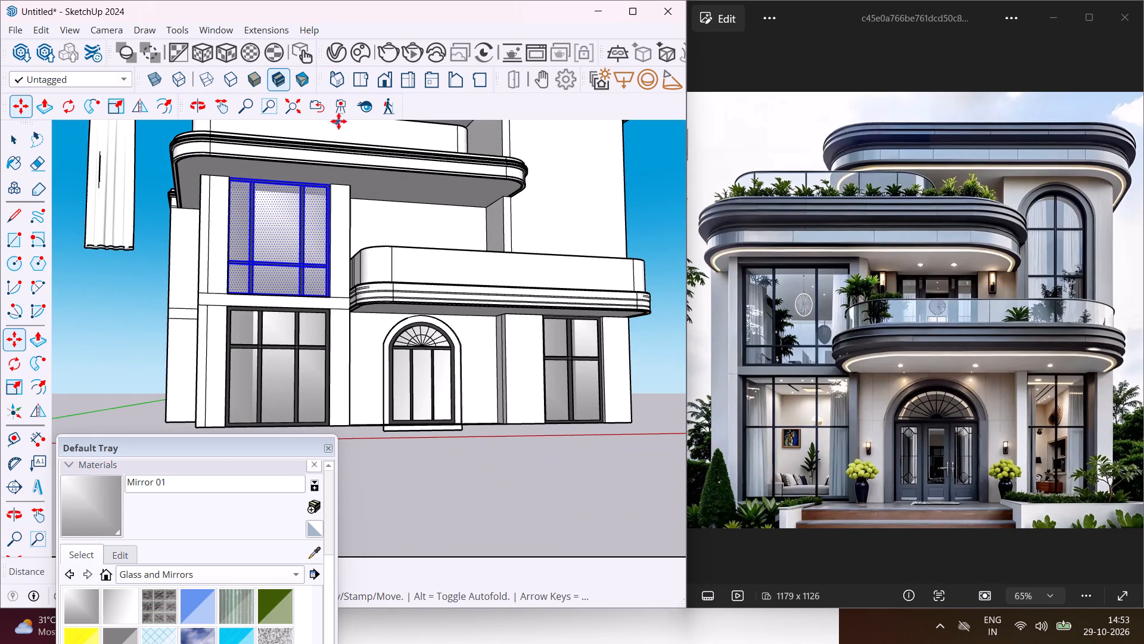
key(Escape)
key(space)
Draw a tall rectangle on the plain right-hand front wall, from just above the balcony floor to just below the top roof slab.
scroll(289, 275, down, 1)
middle_drag(289, 275, 294, 328)
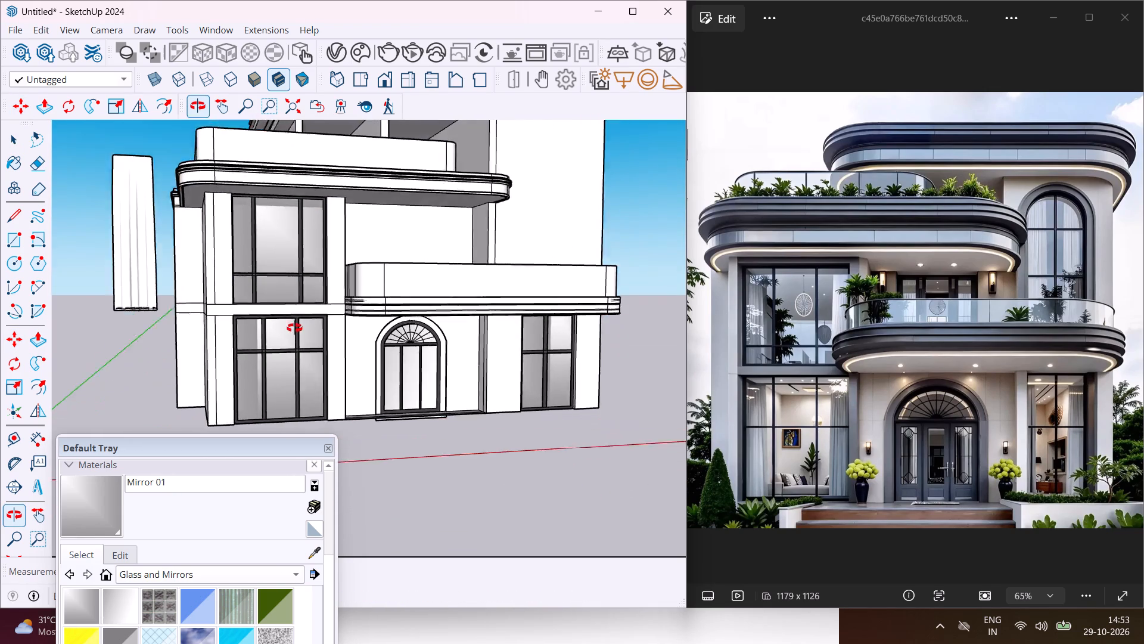
middle_drag(294, 328, 295, 379)
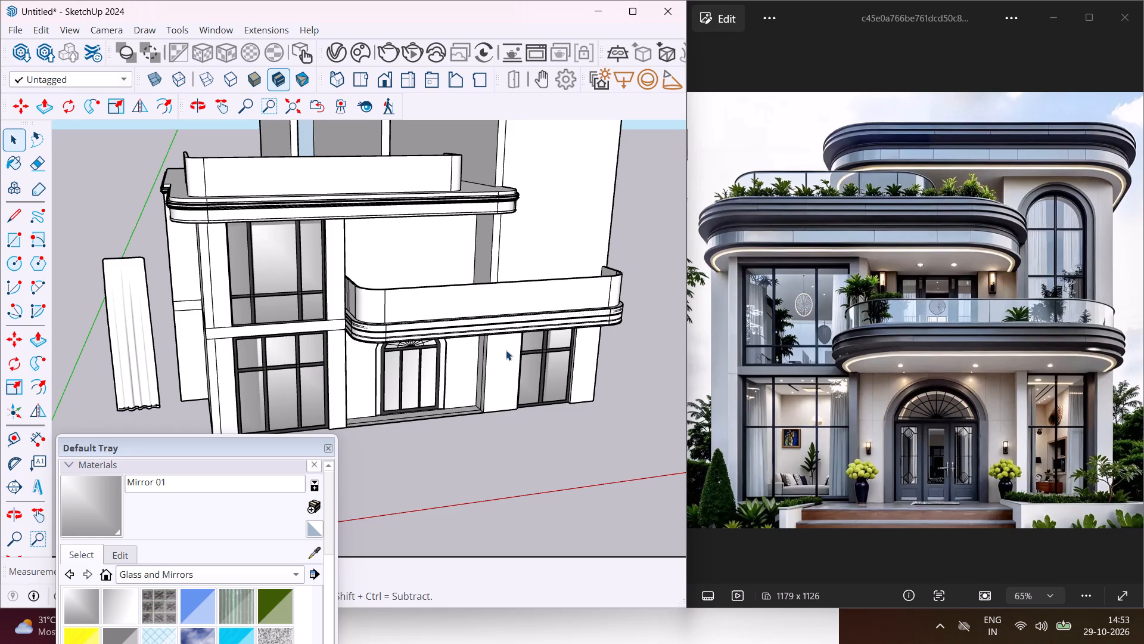
middle_drag(487, 349, 365, 387)
scroll(289, 377, down, 3)
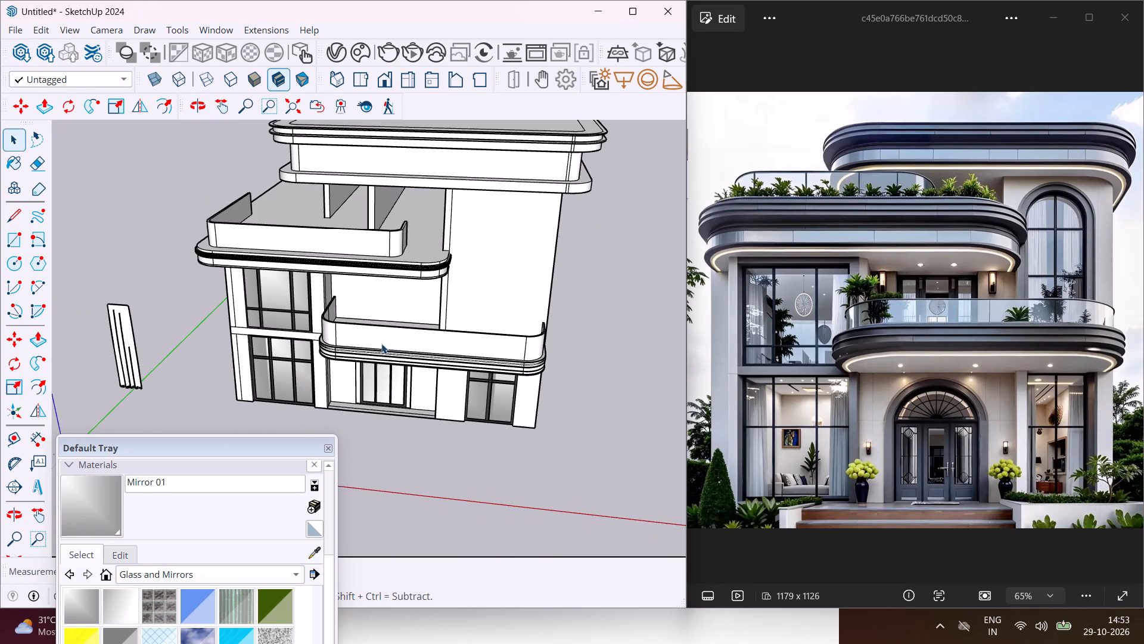
scroll(517, 267, up, 4)
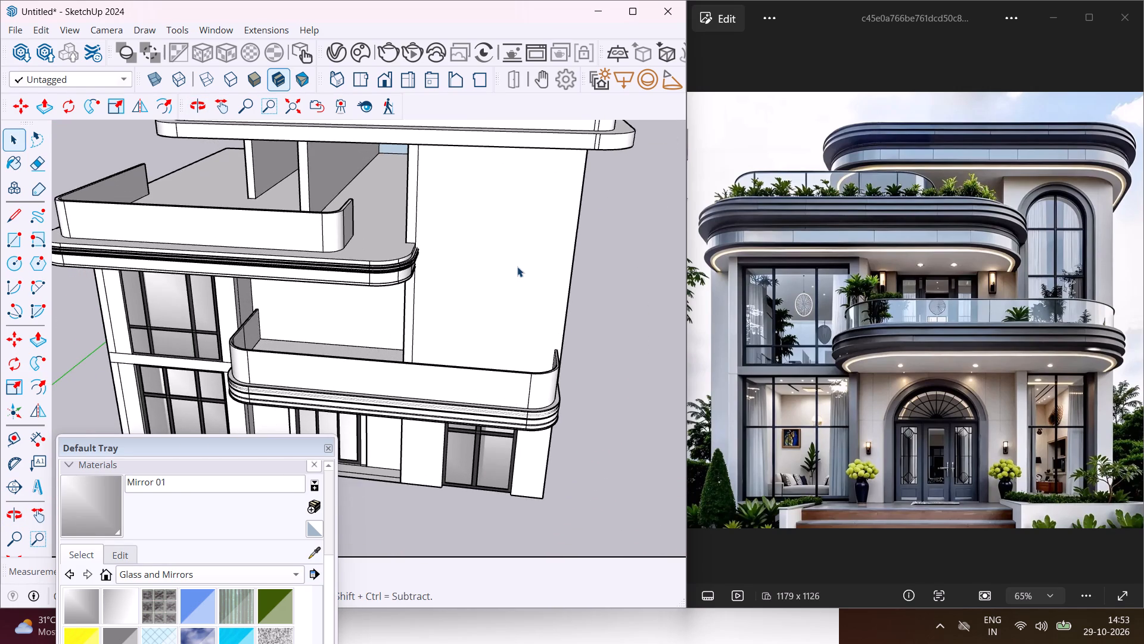
scroll(517, 267, down, 5)
middle_drag(517, 267, 498, 209)
scroll(498, 209, up, 1)
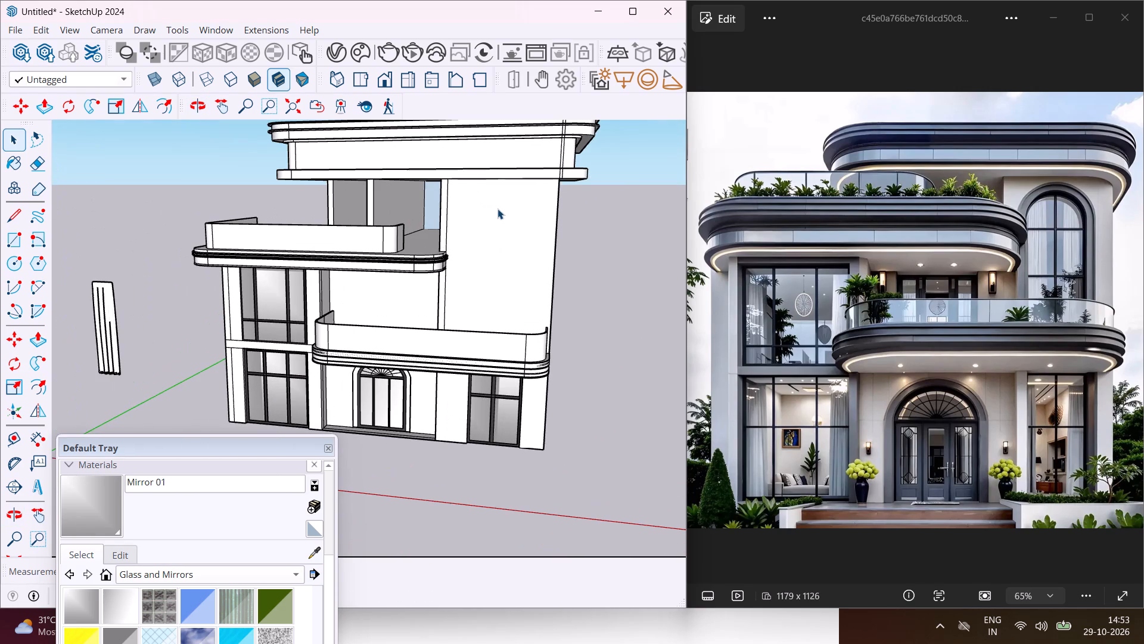
click(15, 247)
middle_drag(524, 298, 552, 340)
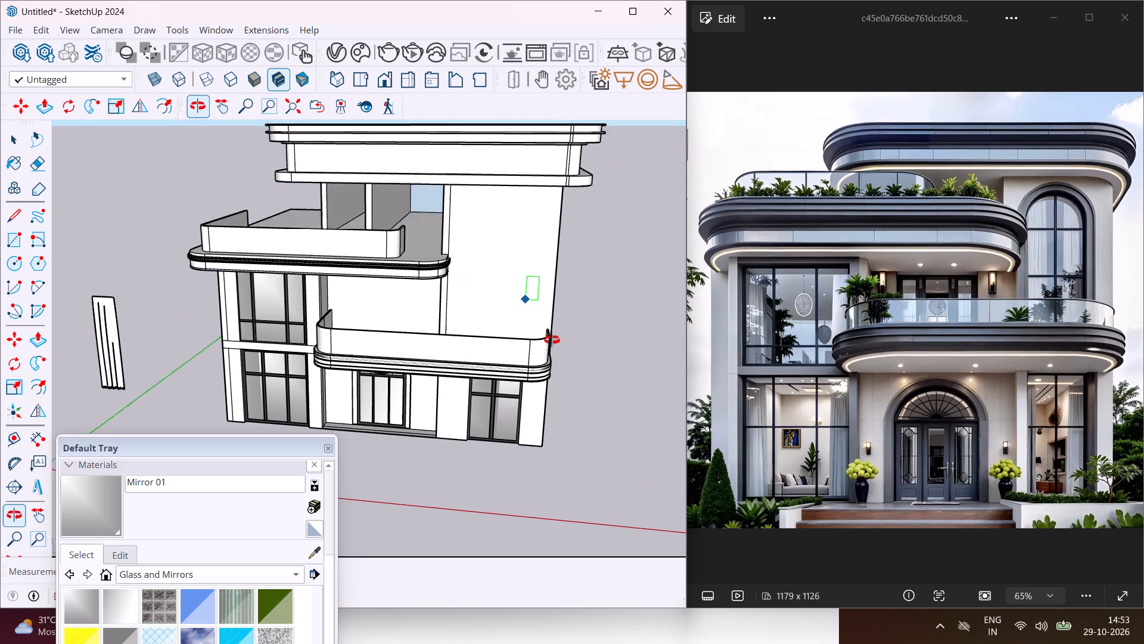
middle_drag(552, 340, 555, 349)
scroll(521, 336, up, 4)
middle_drag(517, 329, 525, 361)
scroll(525, 361, up, 1)
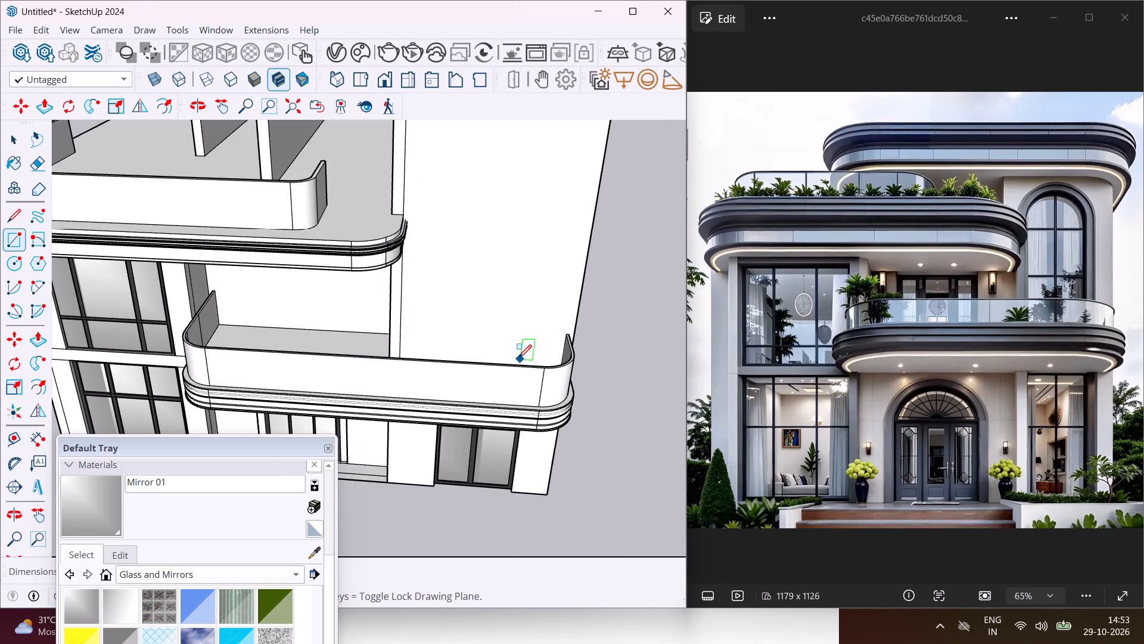
middle_drag(513, 349, 524, 383)
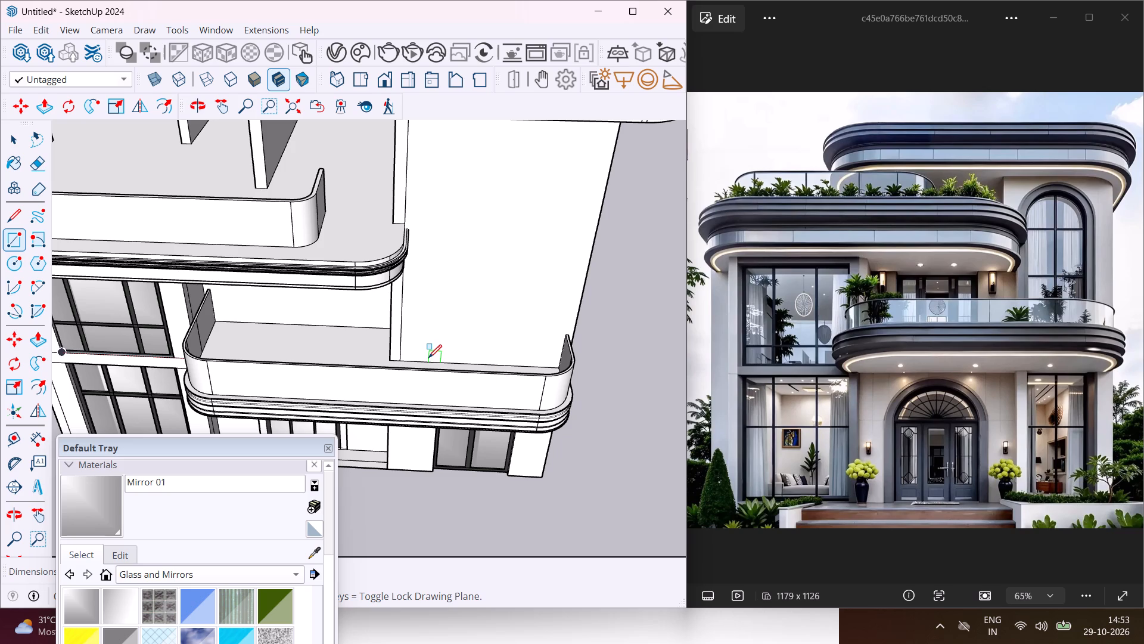
click(428, 358)
scroll(513, 224, down, 5)
middle_drag(536, 194, 522, 172)
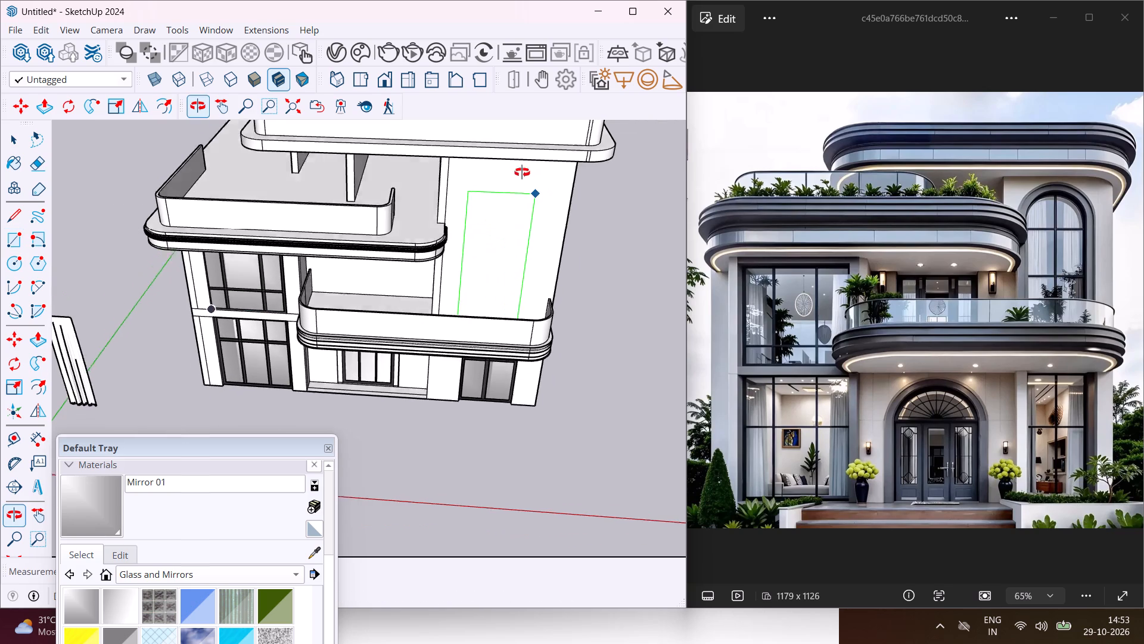
middle_drag(522, 172, 512, 144)
middle_drag(532, 163, 532, 162)
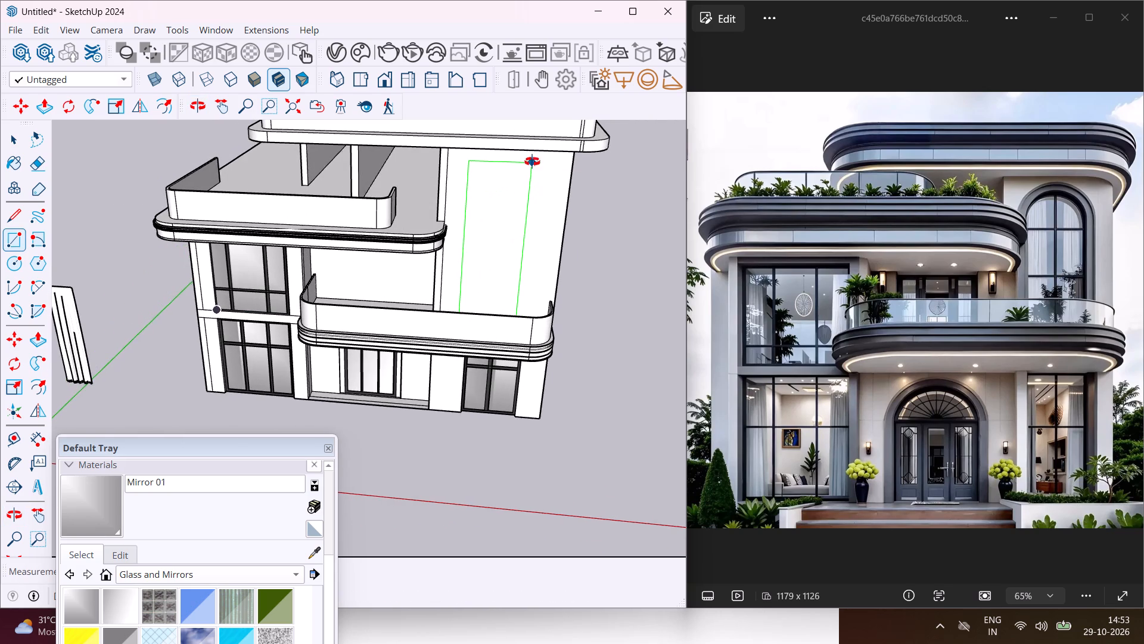
middle_drag(532, 162, 529, 97)
scroll(526, 147, up, 4)
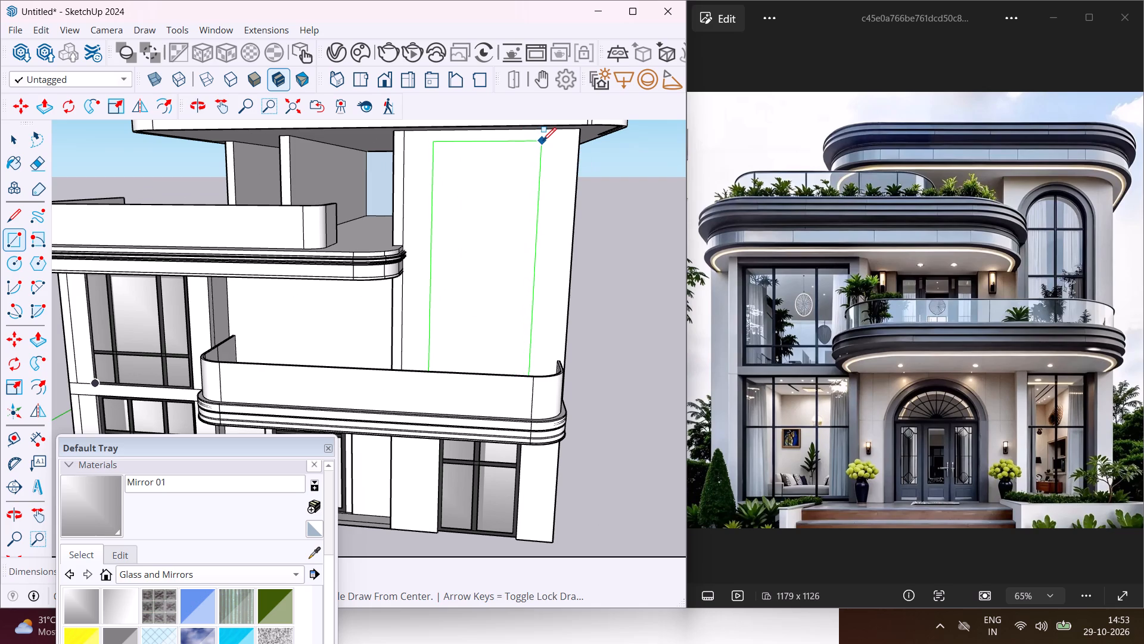
click(543, 141)
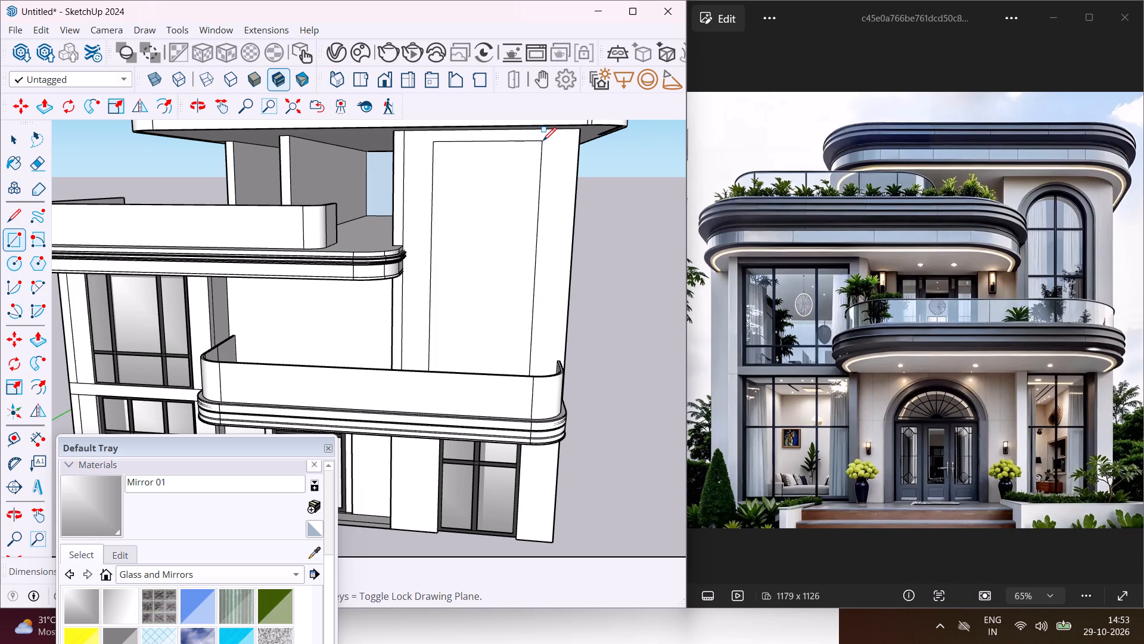
key(Escape)
key(space)
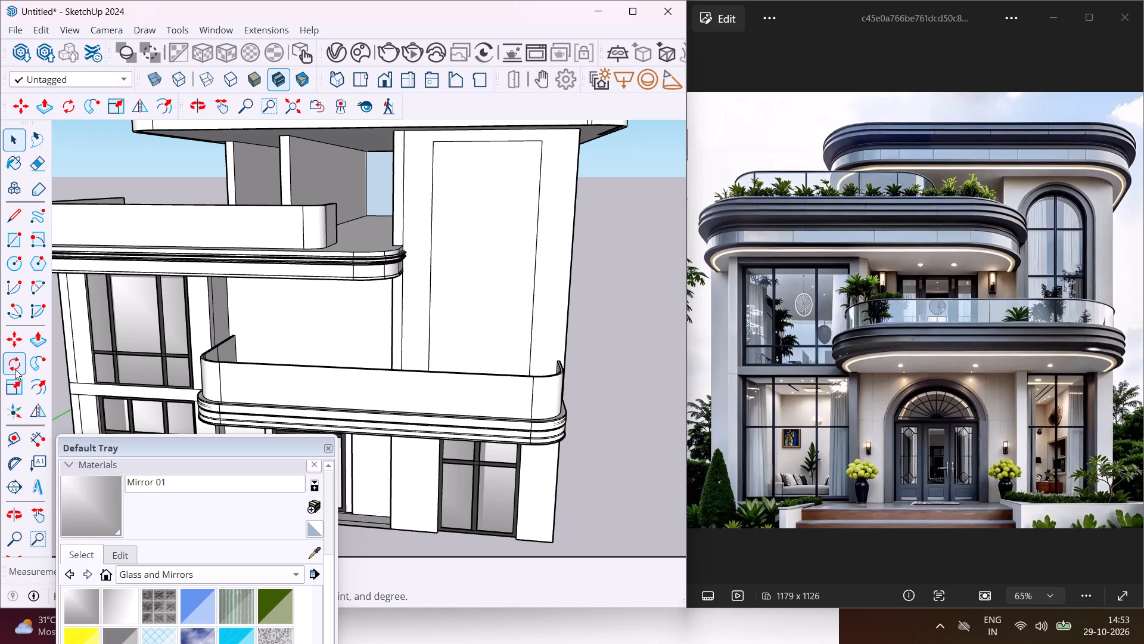
Draw a two-point arc of about 3' 9" radius between the tall rectangle's side edges, peaking just below its top edge.
click(31, 276)
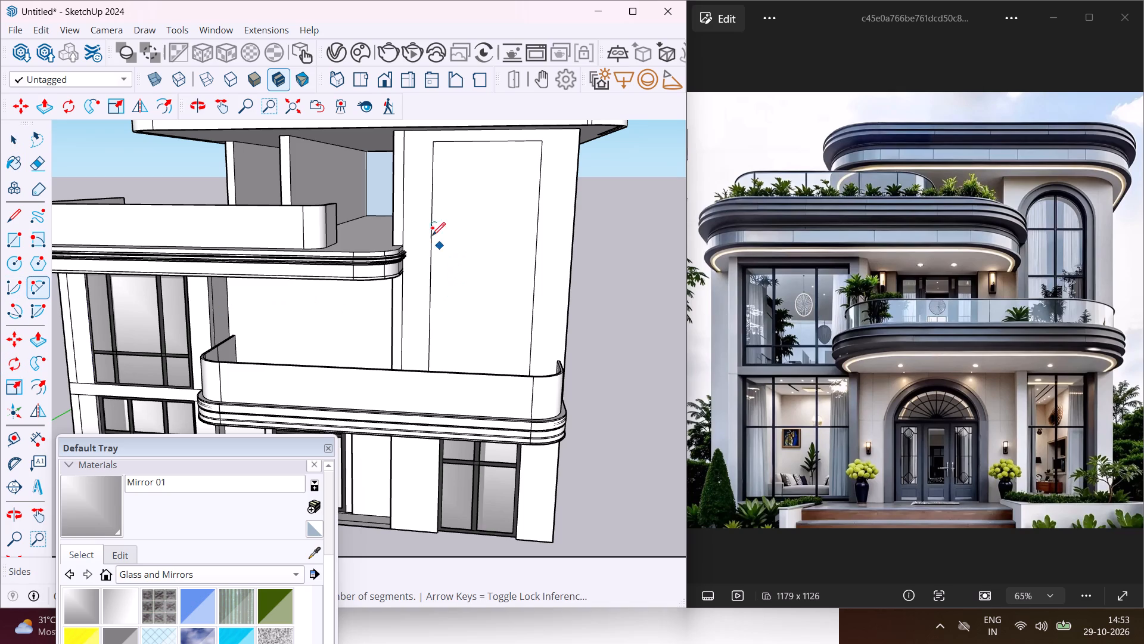
scroll(431, 203, up, 3)
scroll(432, 205, down, 3)
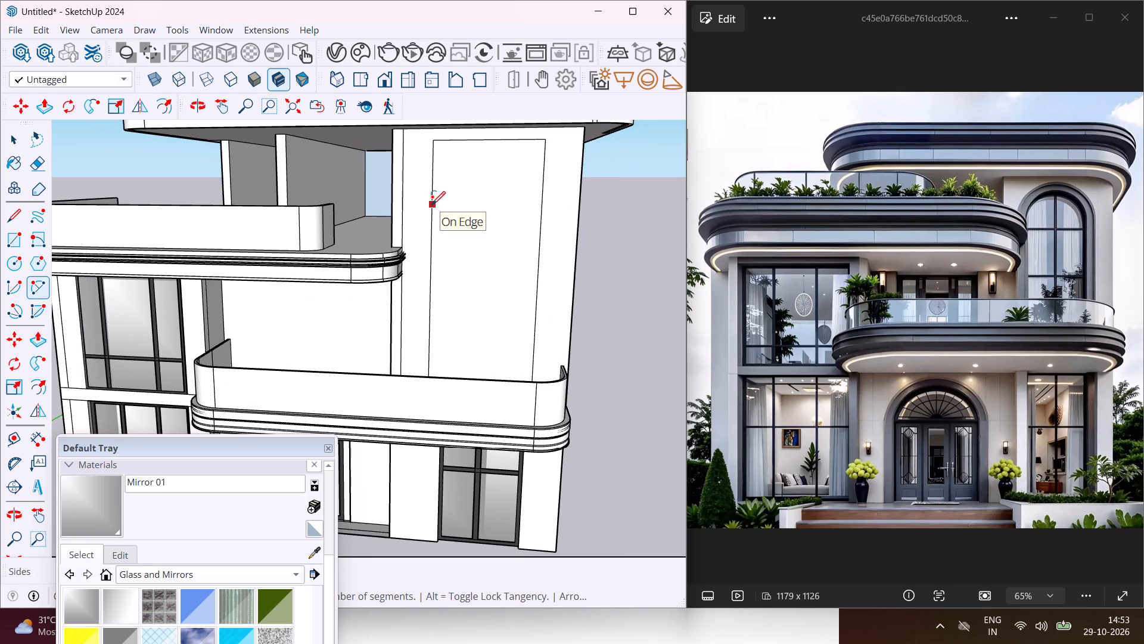
click(432, 205)
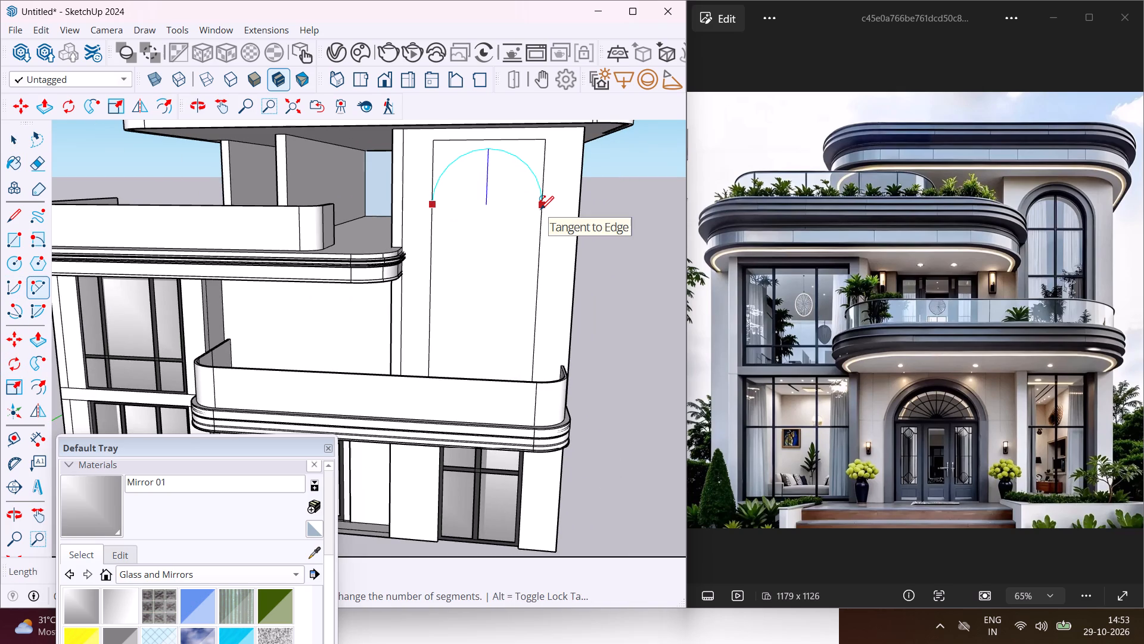
click(540, 209)
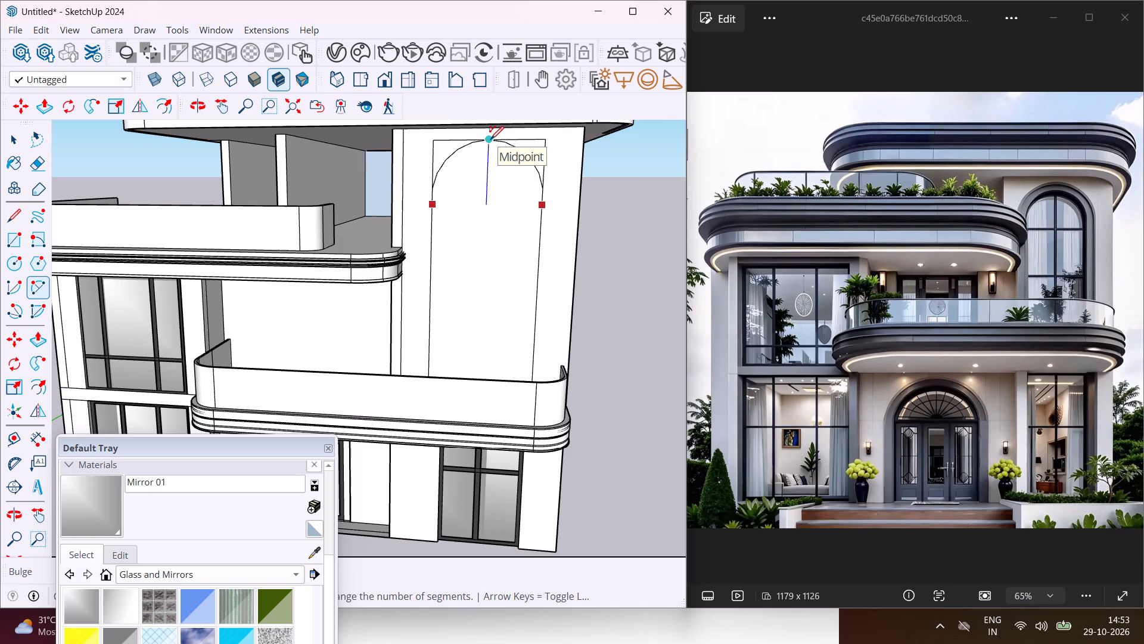
scroll(490, 140, up, 10)
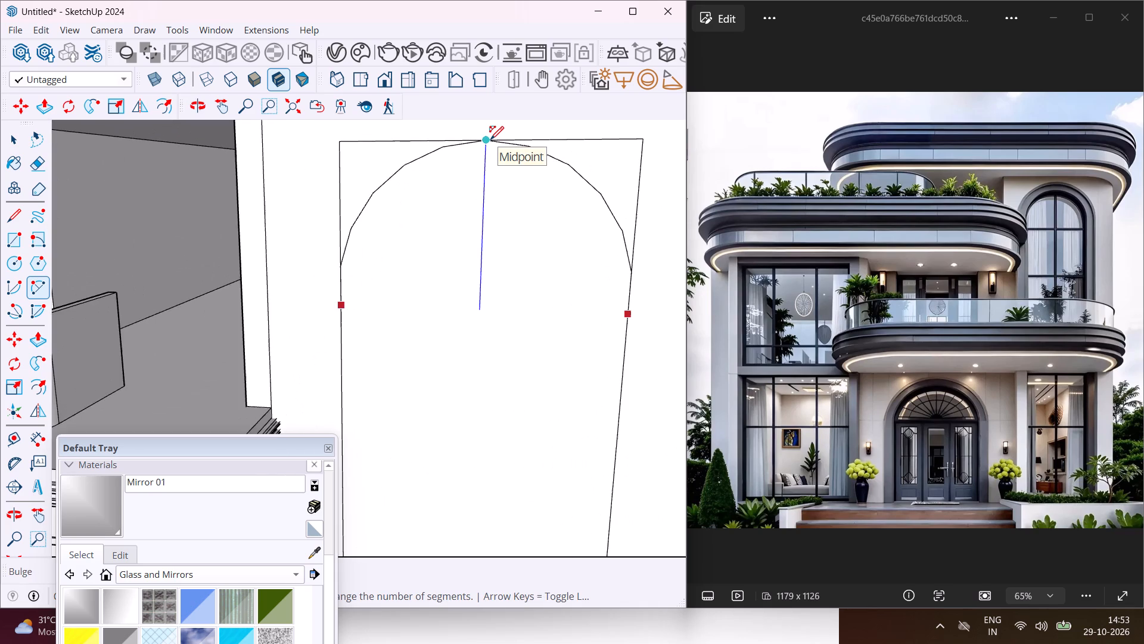
scroll(490, 140, up, 4)
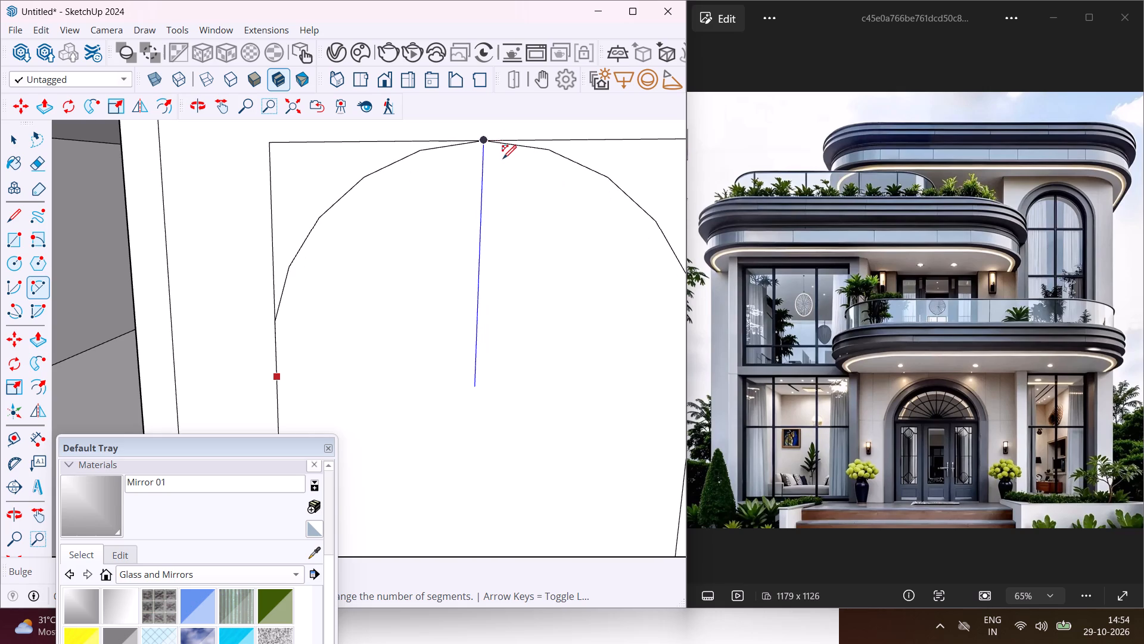
click(503, 161)
key(Escape)
key(space)
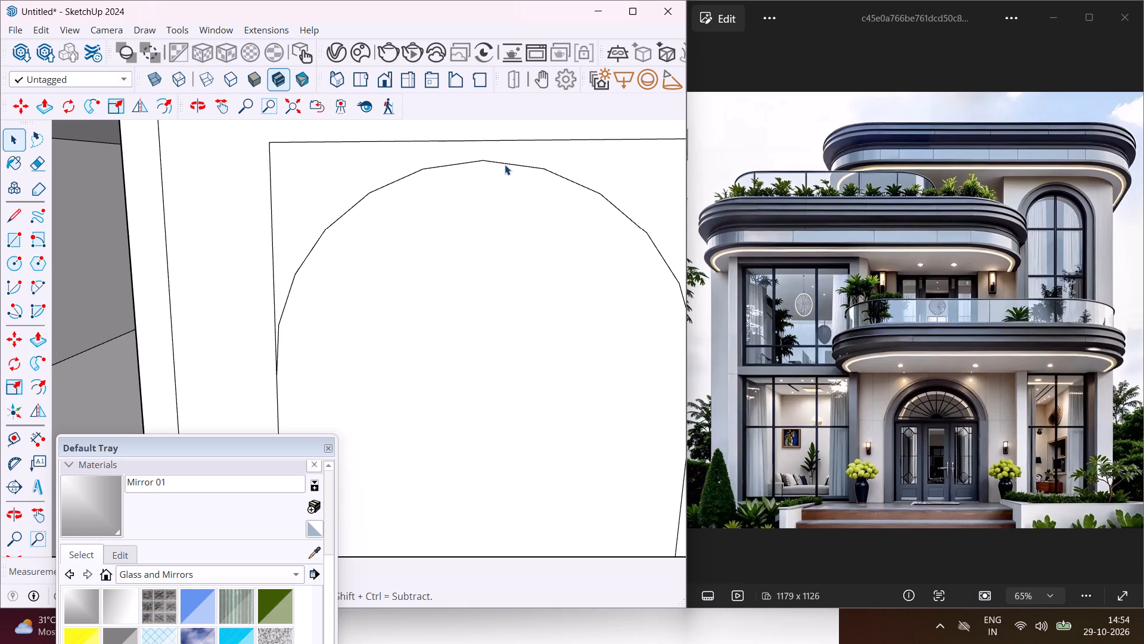
Set the window arch's arc to 100 segments.
click(505, 165)
right_click(505, 165)
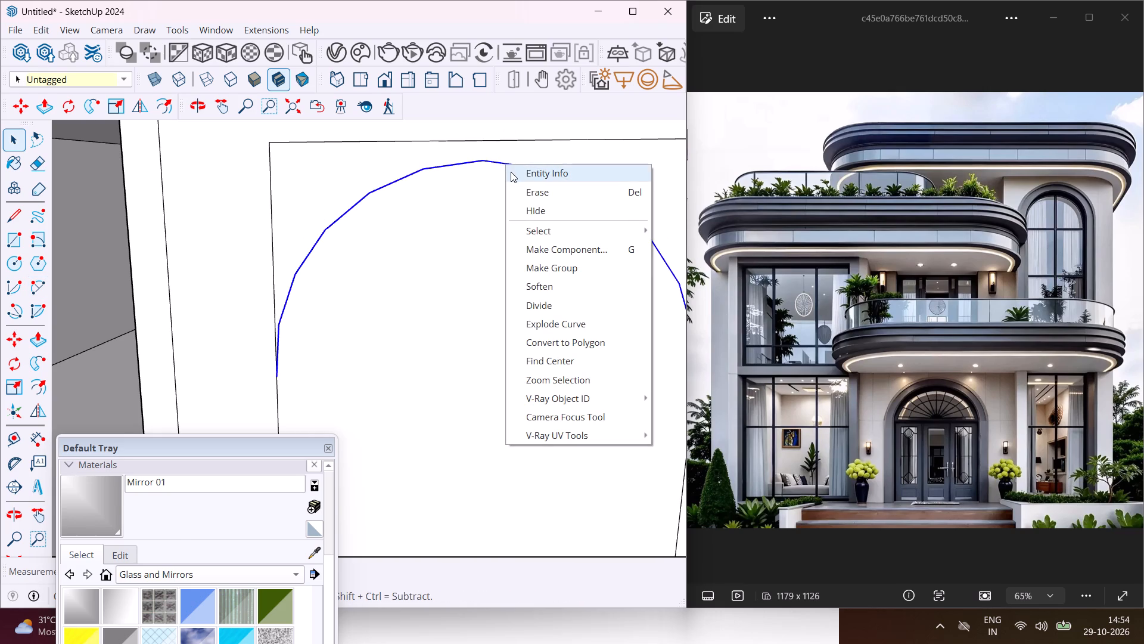
click(511, 172)
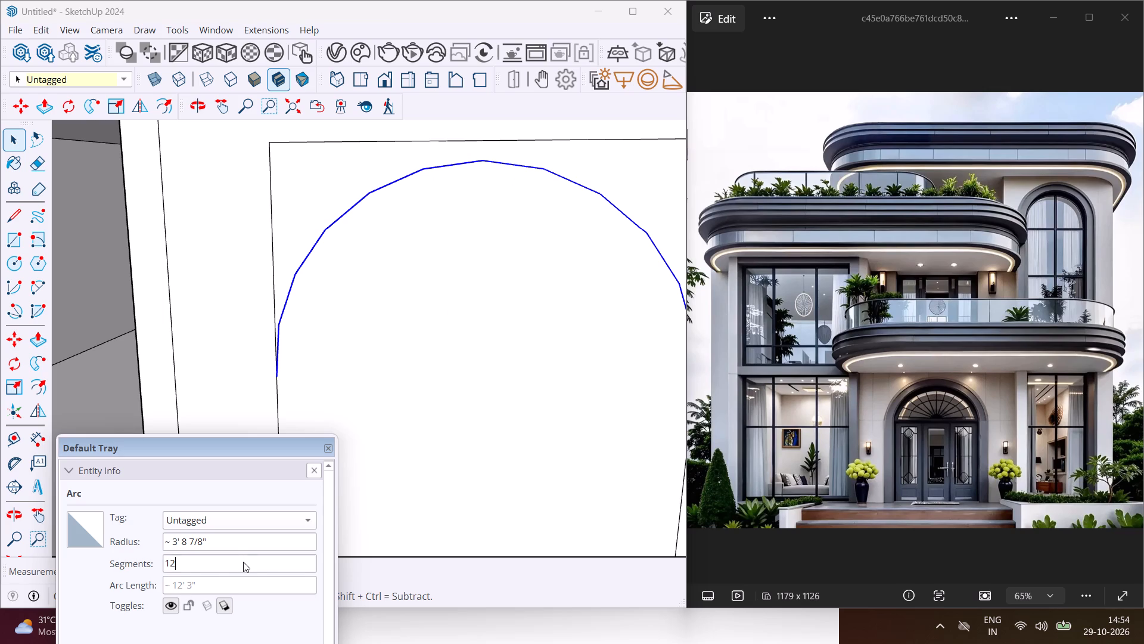
click(243, 562)
key(BackSpace)
key(BackSpace)
text(100)
key(Return)
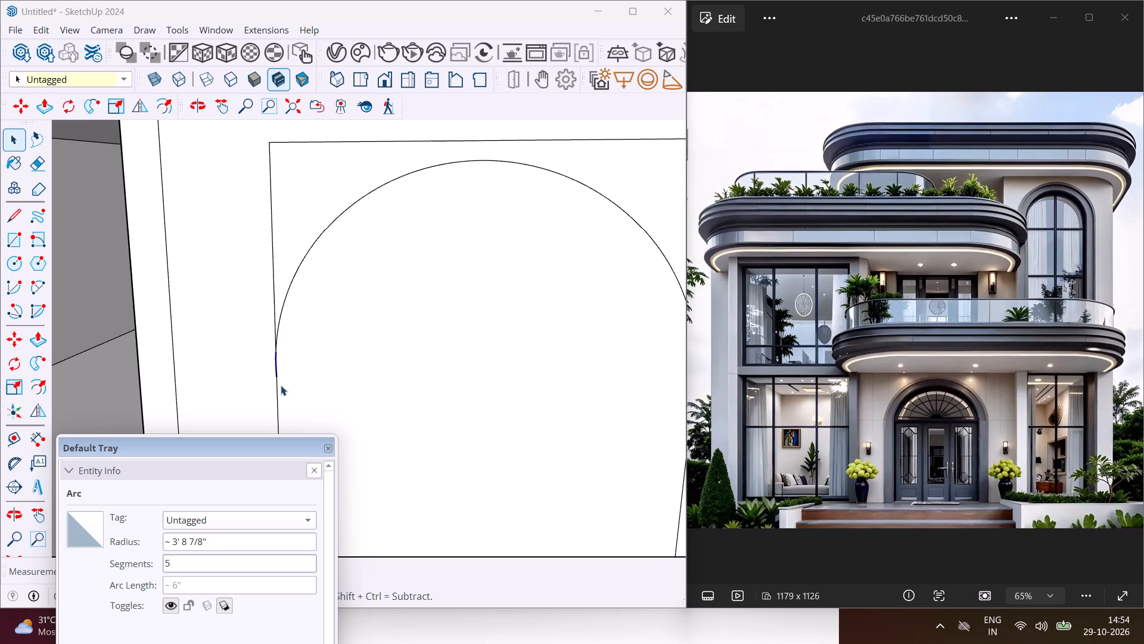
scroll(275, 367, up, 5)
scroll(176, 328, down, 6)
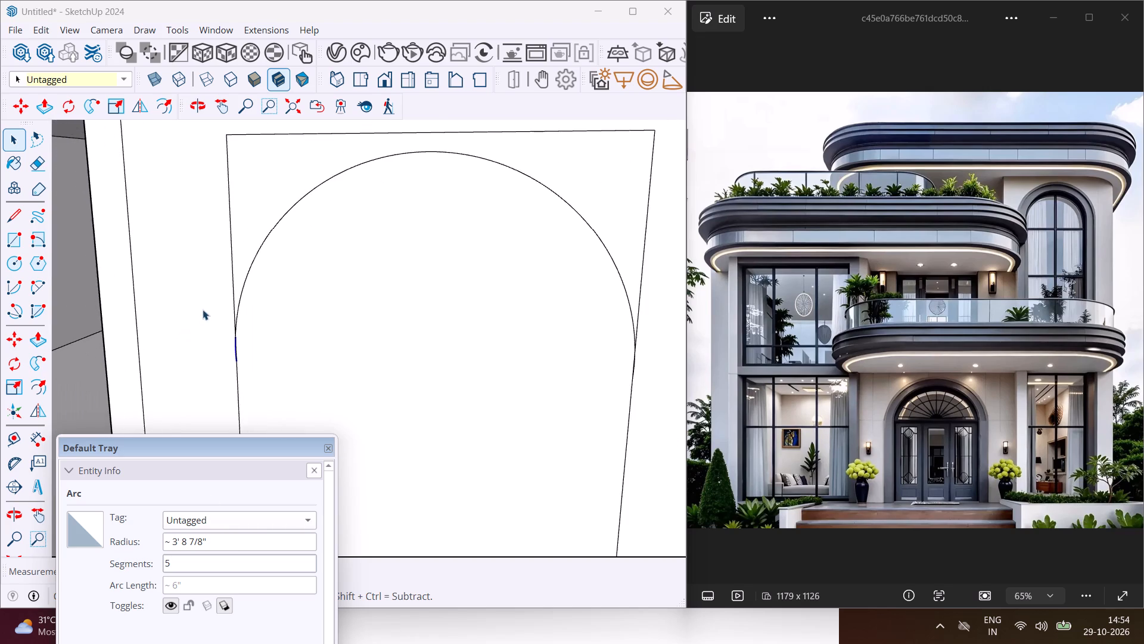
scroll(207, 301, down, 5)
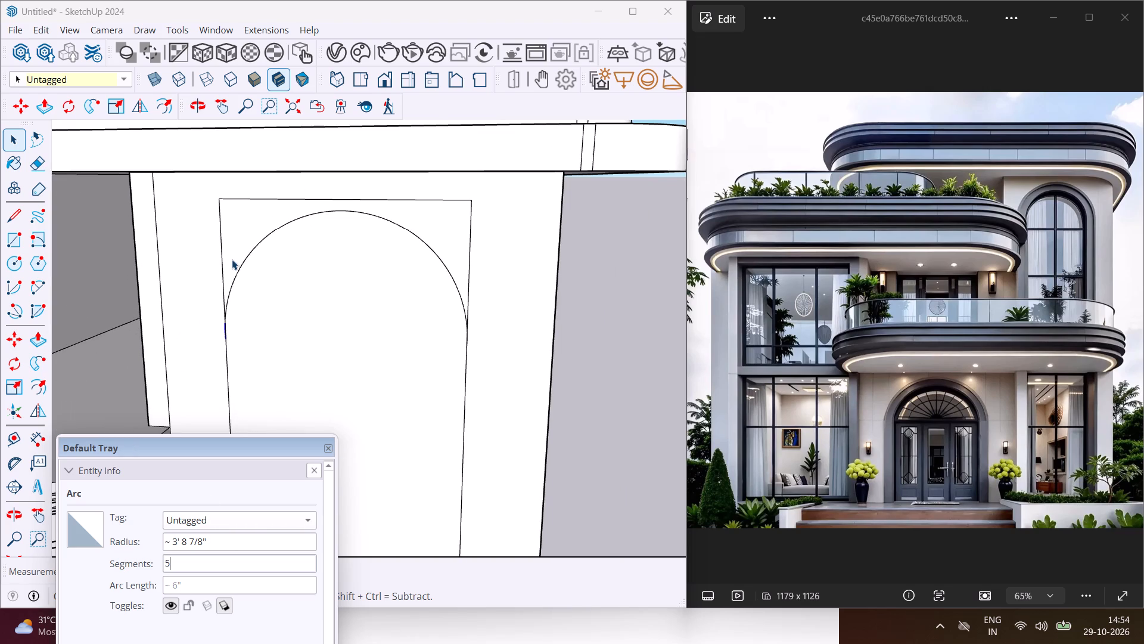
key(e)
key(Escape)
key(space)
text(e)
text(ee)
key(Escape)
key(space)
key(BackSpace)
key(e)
Move the Default Tray down clear of the front wall and clear the arc selection.
drag(200, 447, 173, 597)
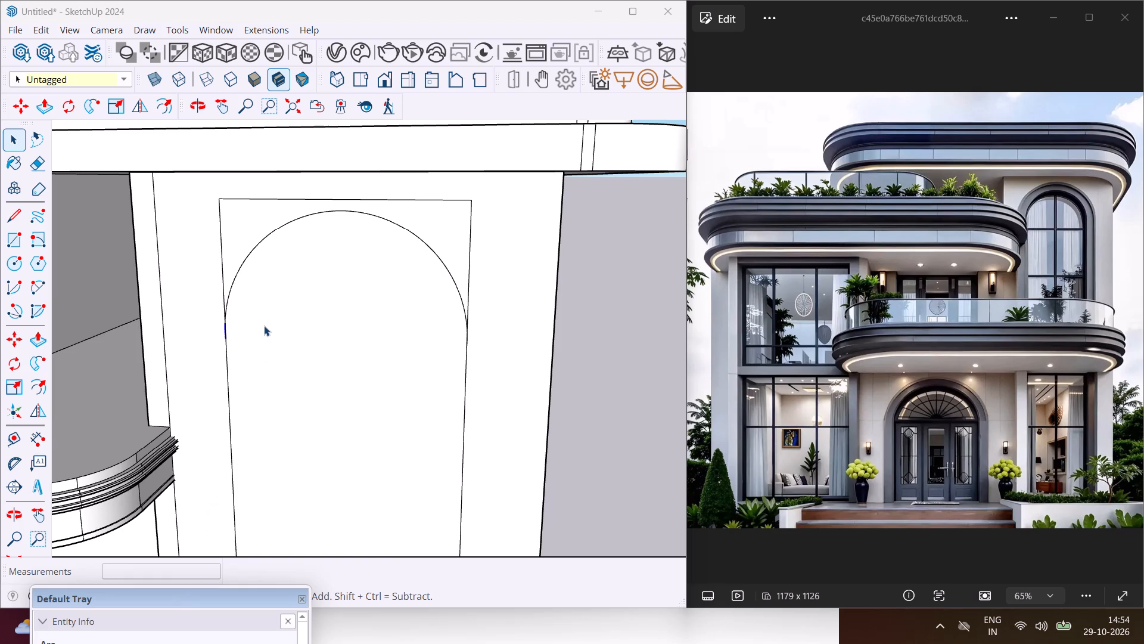
key(Escape)
scroll(265, 315, down, 6)
key(space)
click(266, 324)
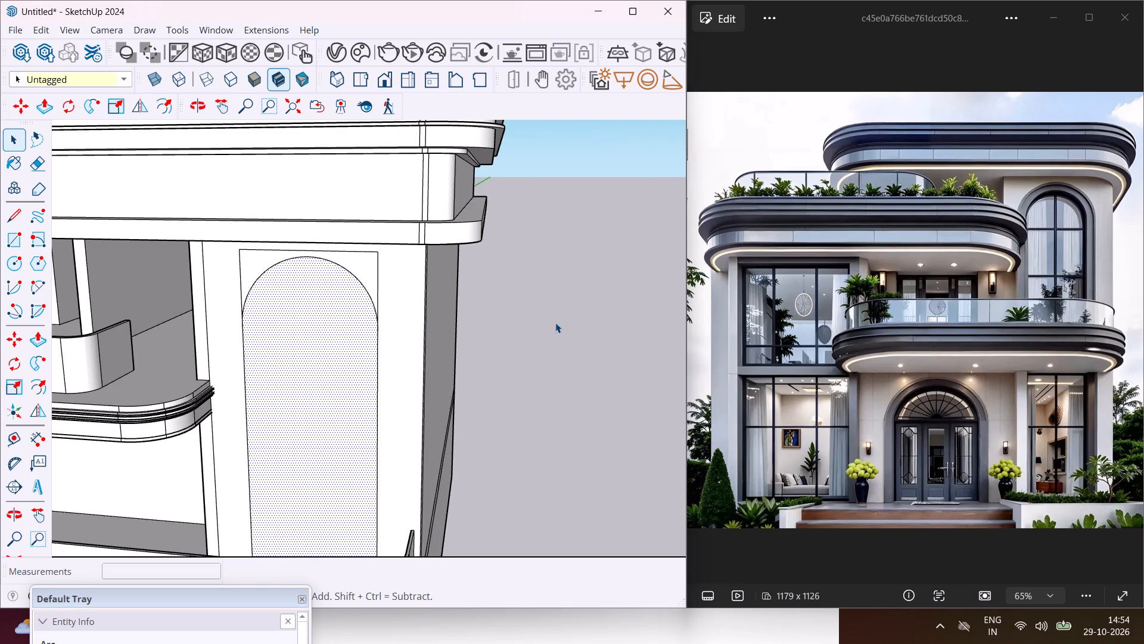
click(558, 324)
Erase the rectangle's top edge and the upper parts of its side edges outside the arch.
key(e)
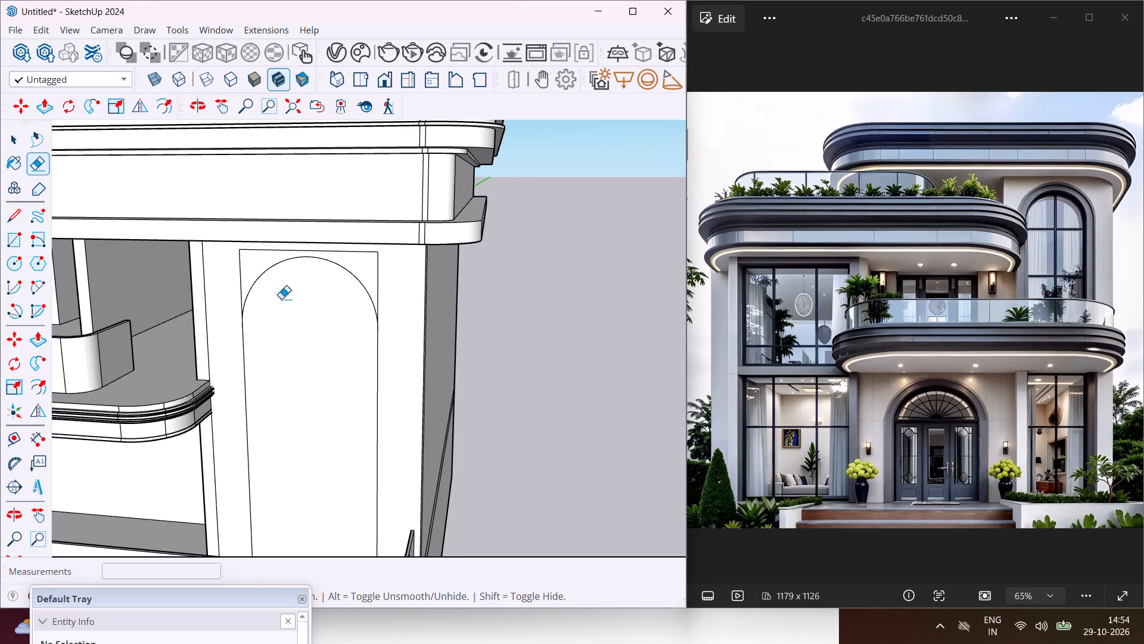
scroll(216, 272, up, 9)
click(254, 261)
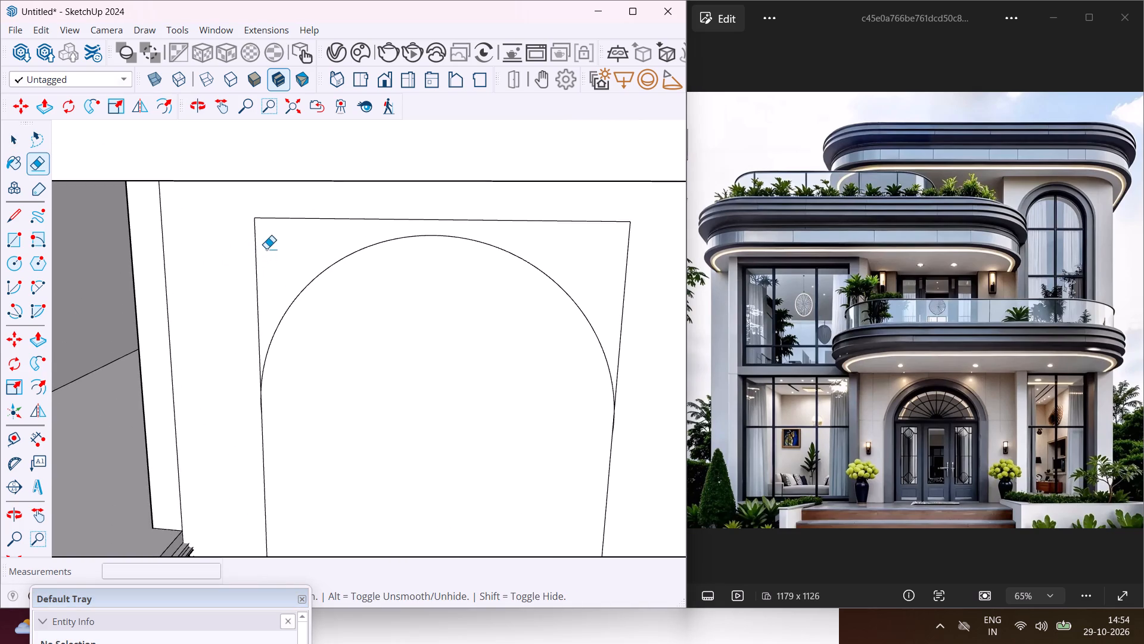
drag(260, 245, 240, 264)
drag(290, 216, 283, 239)
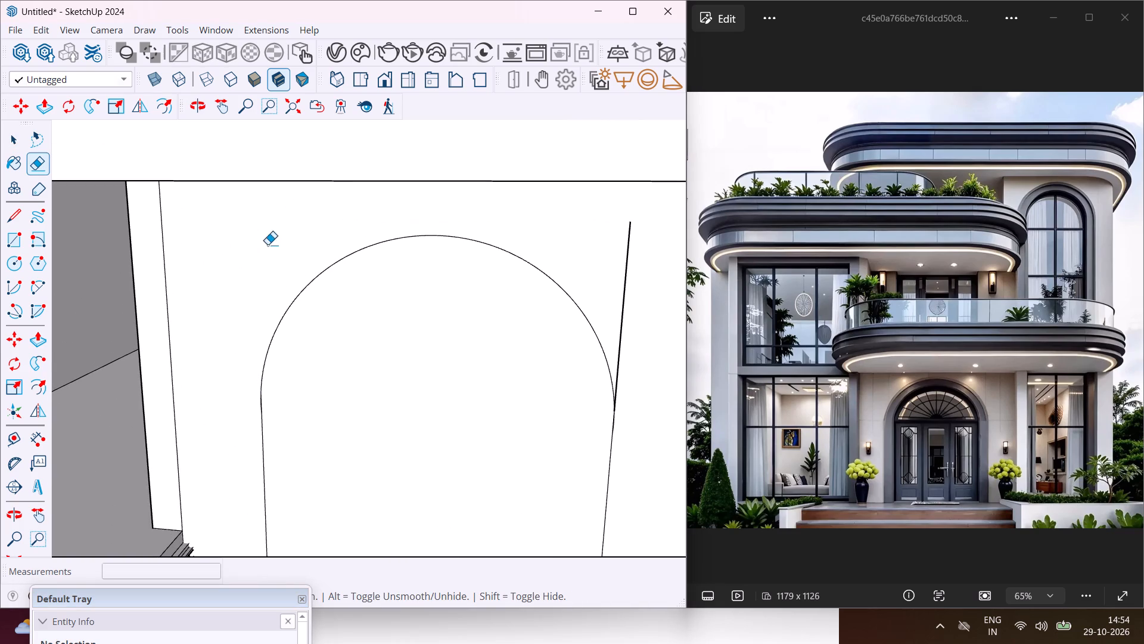
drag(617, 306, 639, 328)
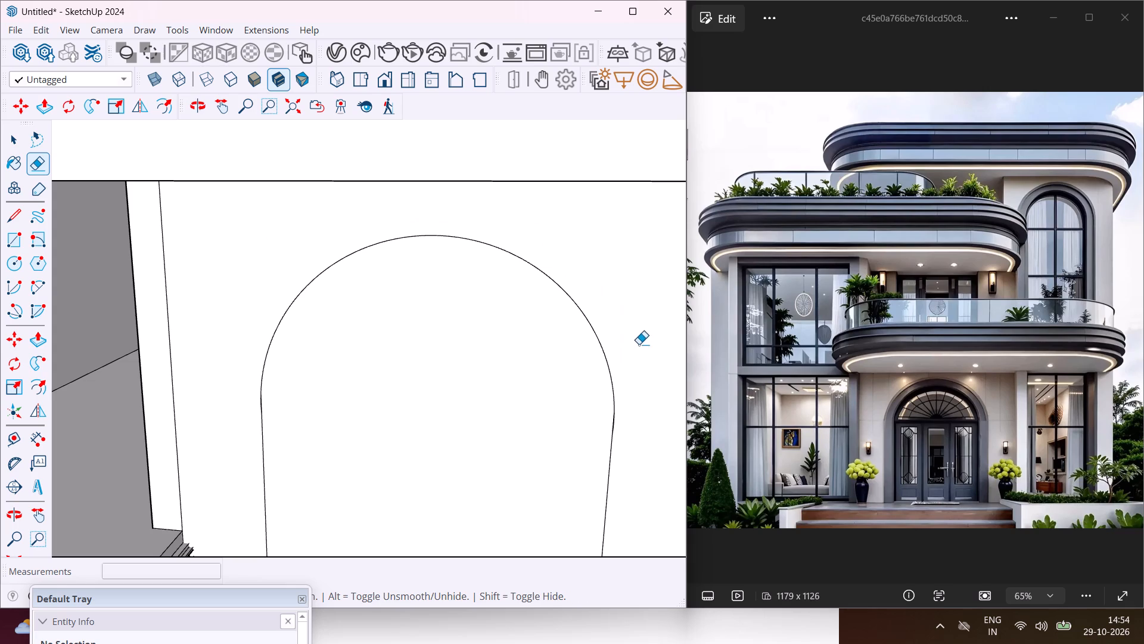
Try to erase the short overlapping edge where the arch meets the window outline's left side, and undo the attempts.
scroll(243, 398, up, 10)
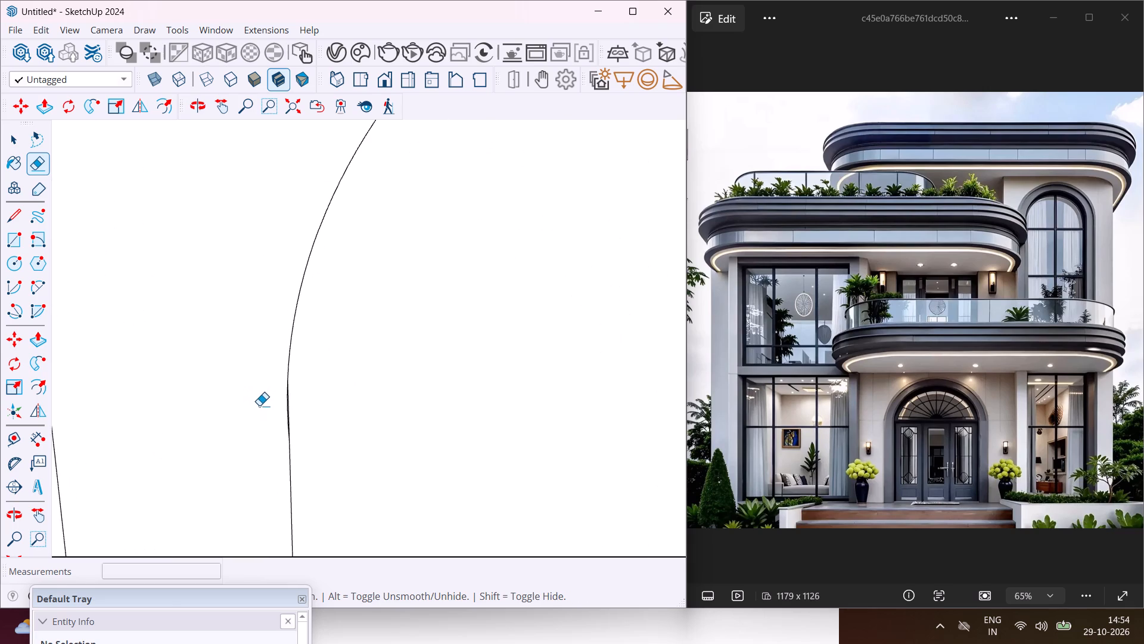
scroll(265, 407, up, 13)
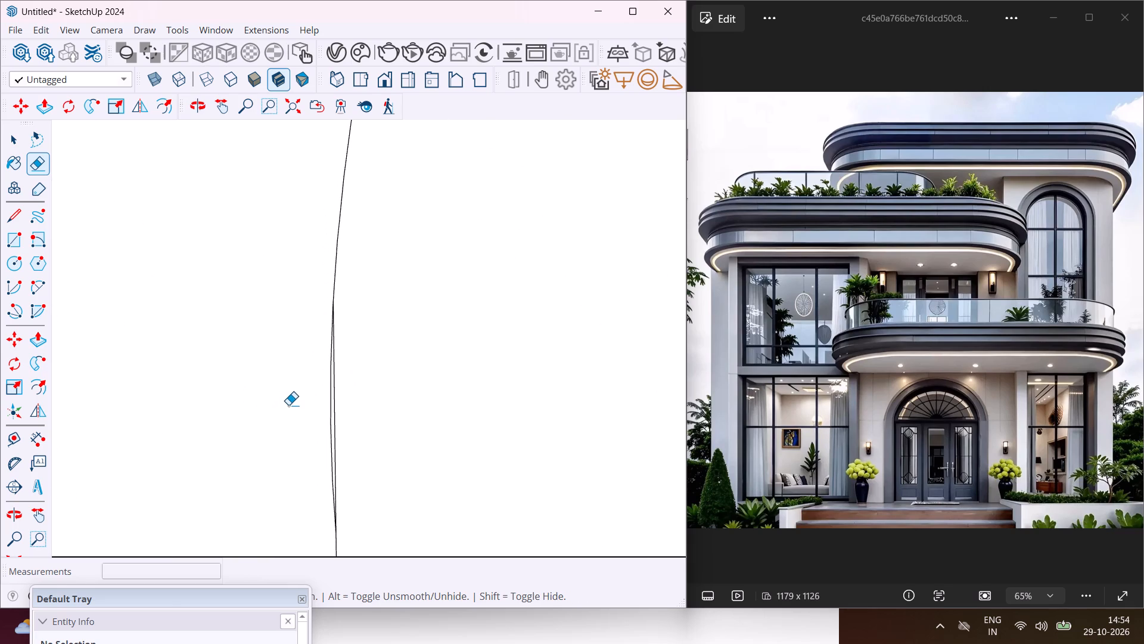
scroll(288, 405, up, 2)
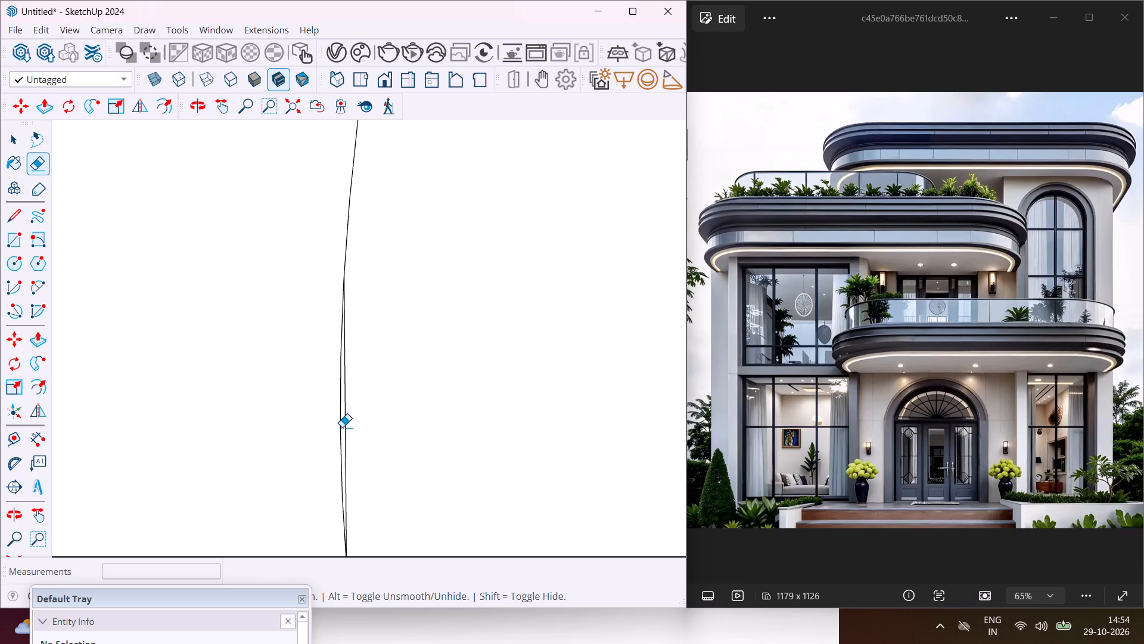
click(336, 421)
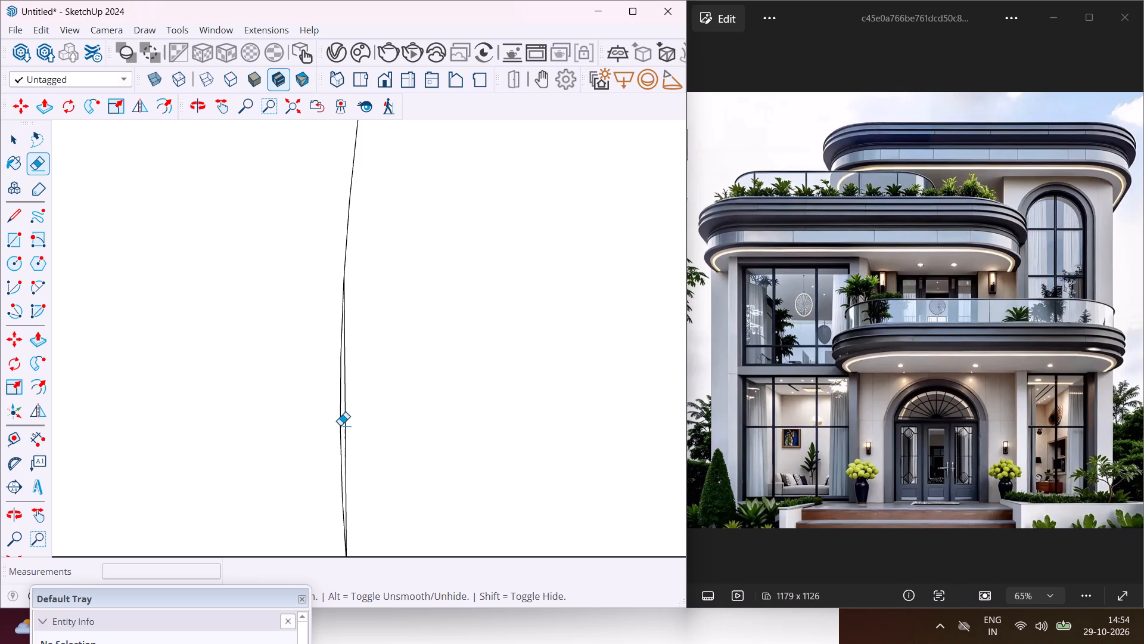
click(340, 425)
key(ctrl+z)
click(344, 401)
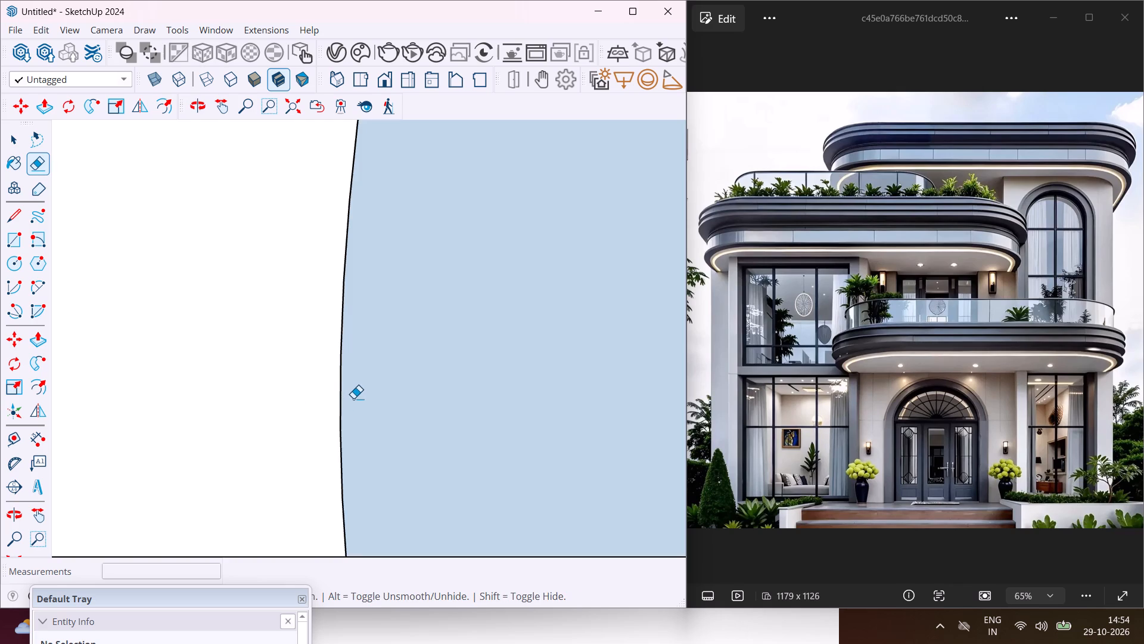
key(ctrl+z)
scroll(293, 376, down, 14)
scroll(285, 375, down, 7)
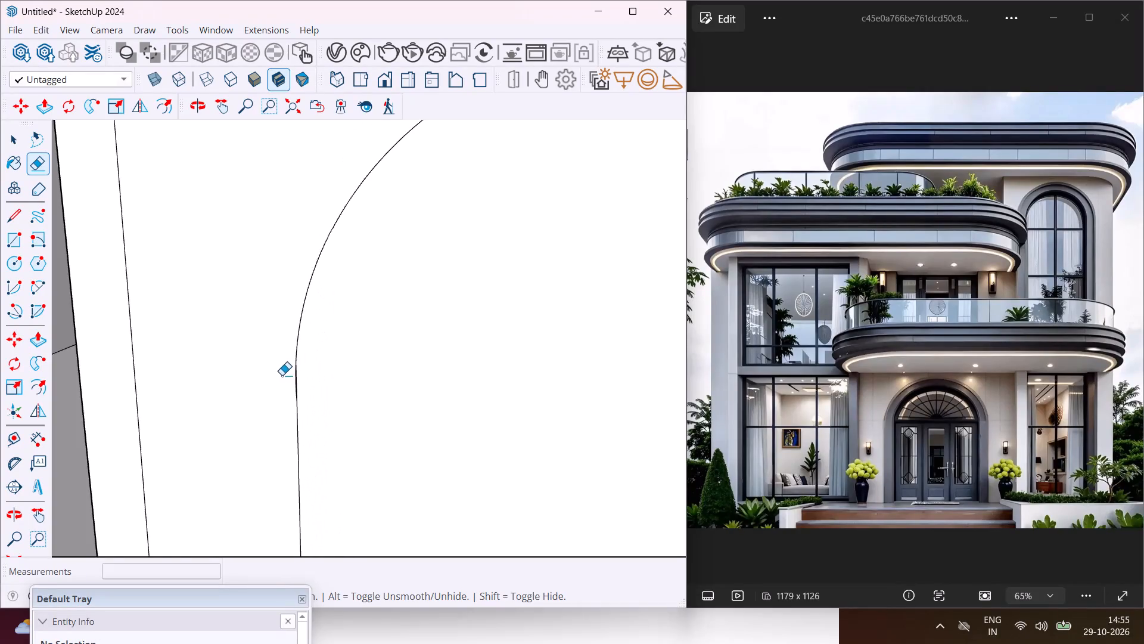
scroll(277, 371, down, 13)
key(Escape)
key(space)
Copy the arched window face off the front wall about 13' 8" along the red axis, clear of the building.
scroll(343, 394, down, 5)
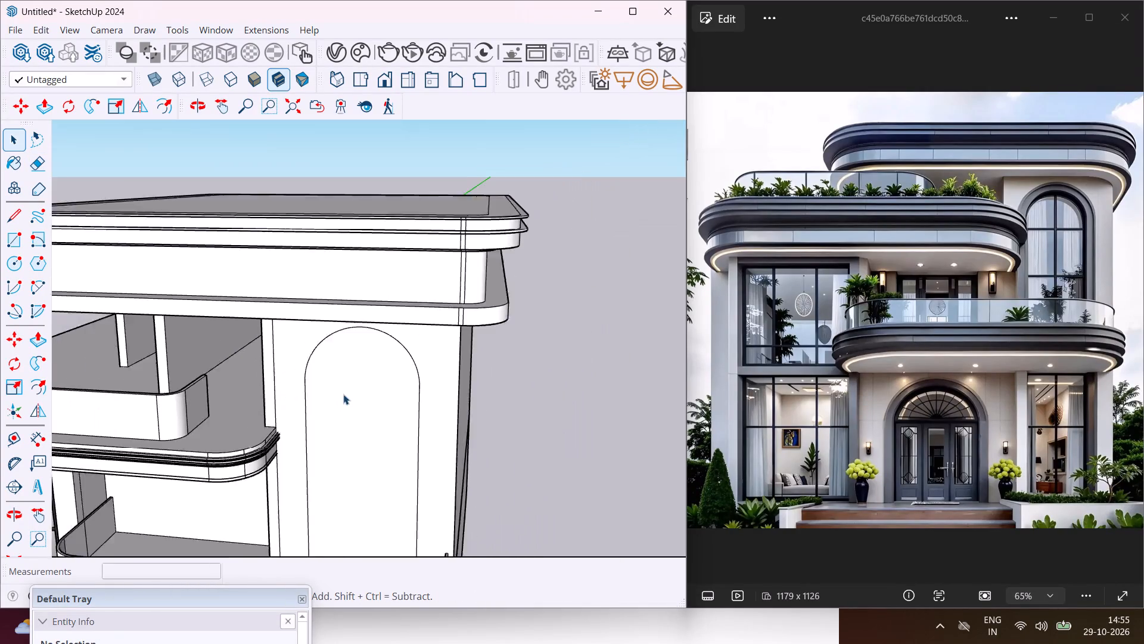
scroll(343, 394, down, 2)
middle_drag(349, 392, 375, 337)
scroll(376, 336, down, 4)
click(369, 400)
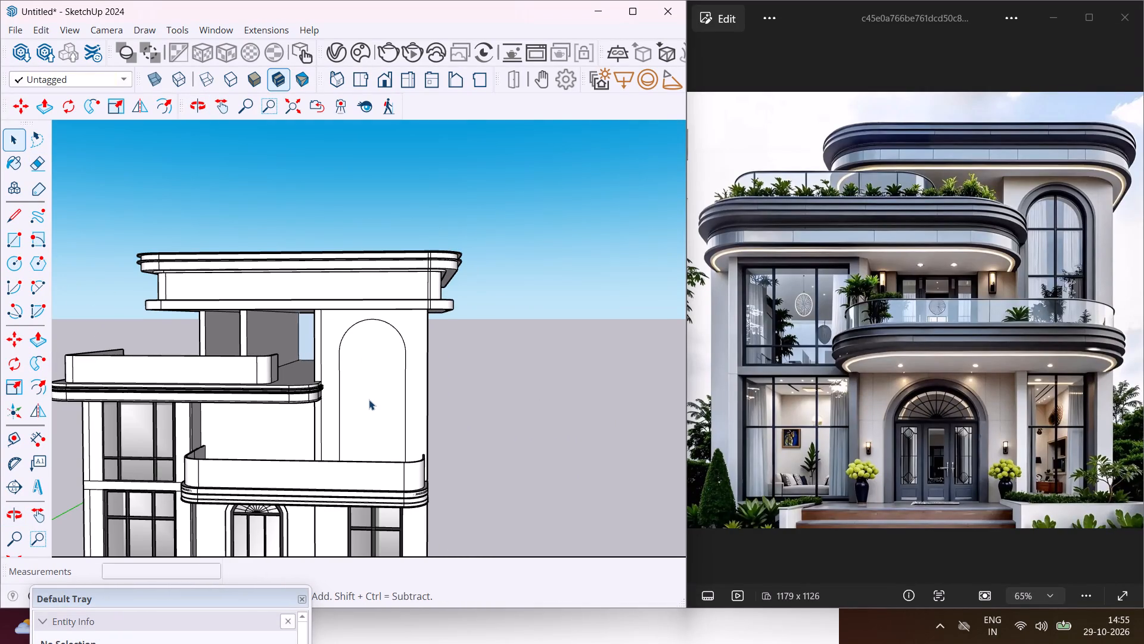
key(m)
click(369, 400)
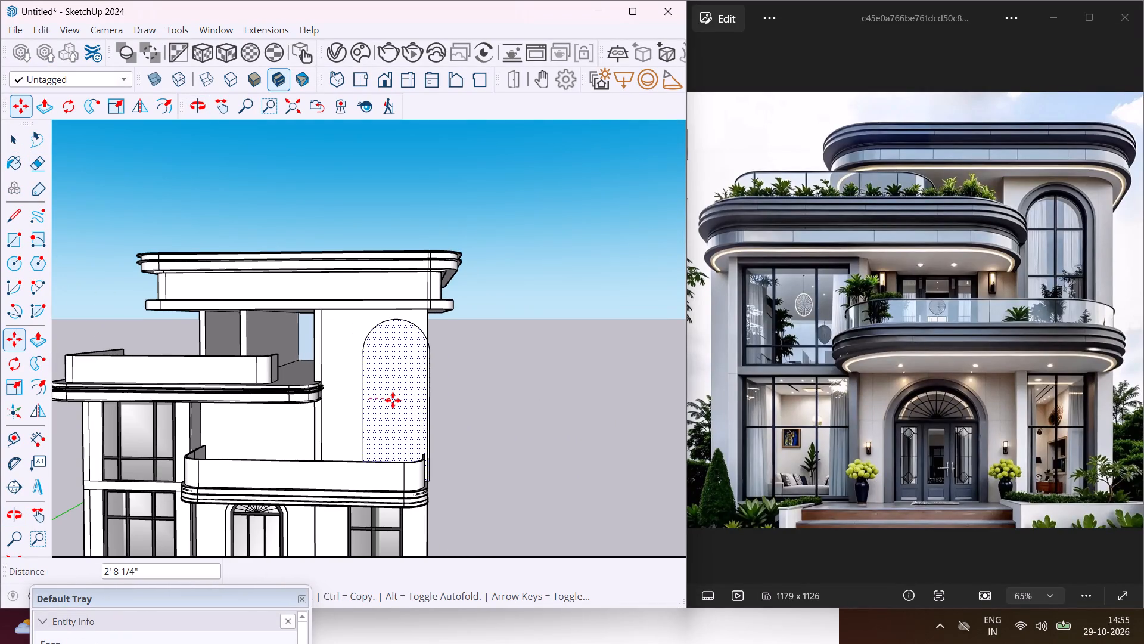
scroll(393, 400, down, 5)
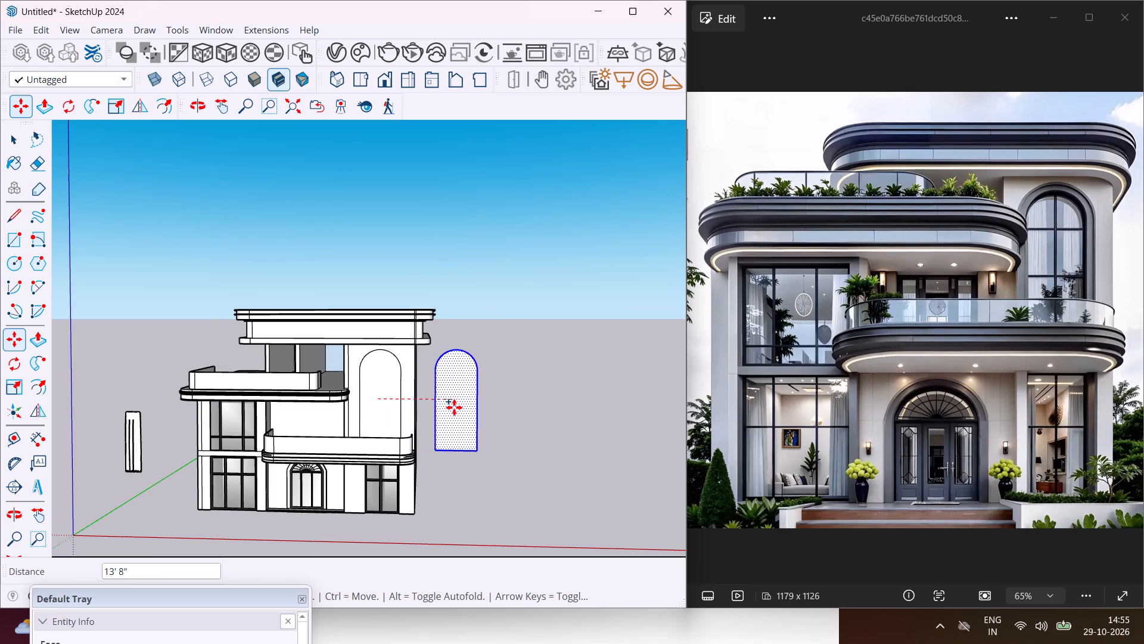
click(456, 408)
key(Escape)
key(space)
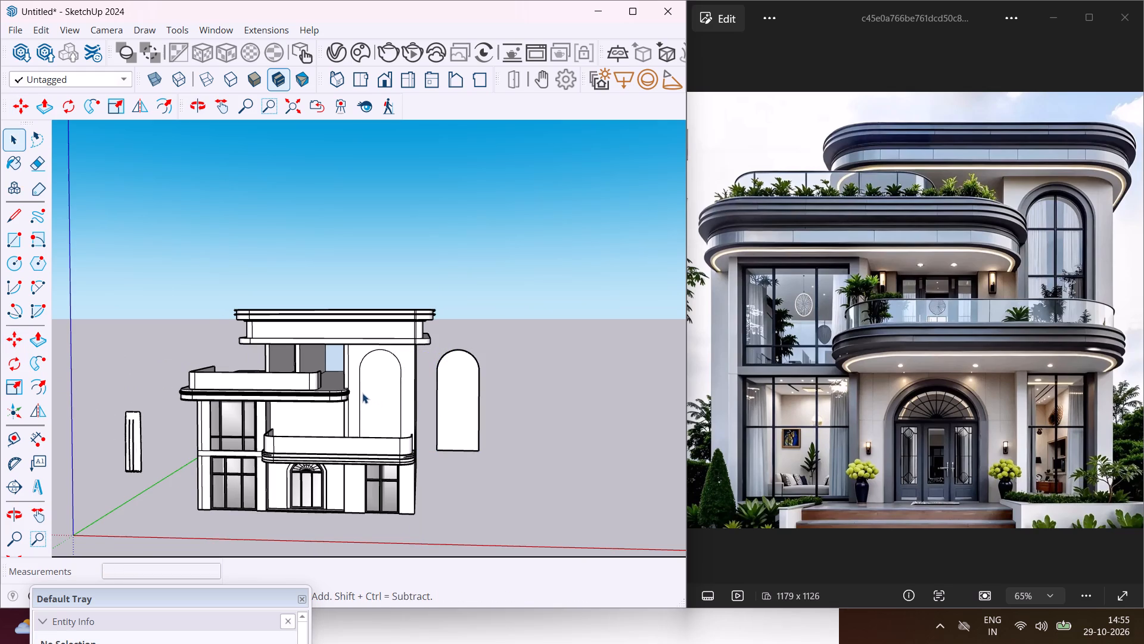
Push the arched face in the front wall back 9" to cut the window opening through the wall.
scroll(361, 389, up, 8)
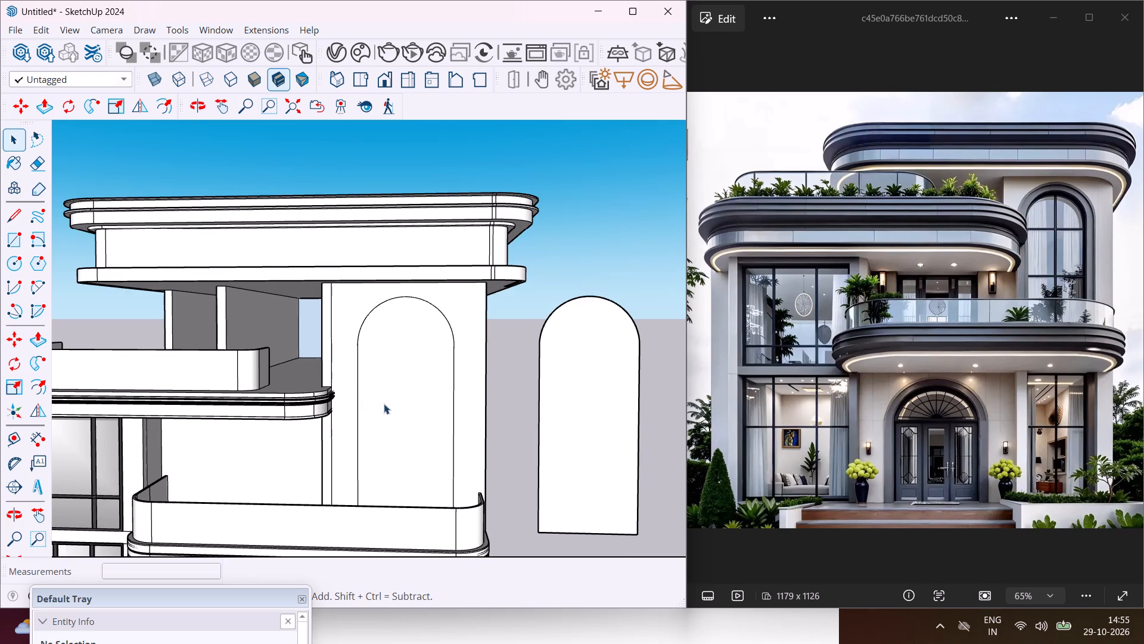
click(403, 417)
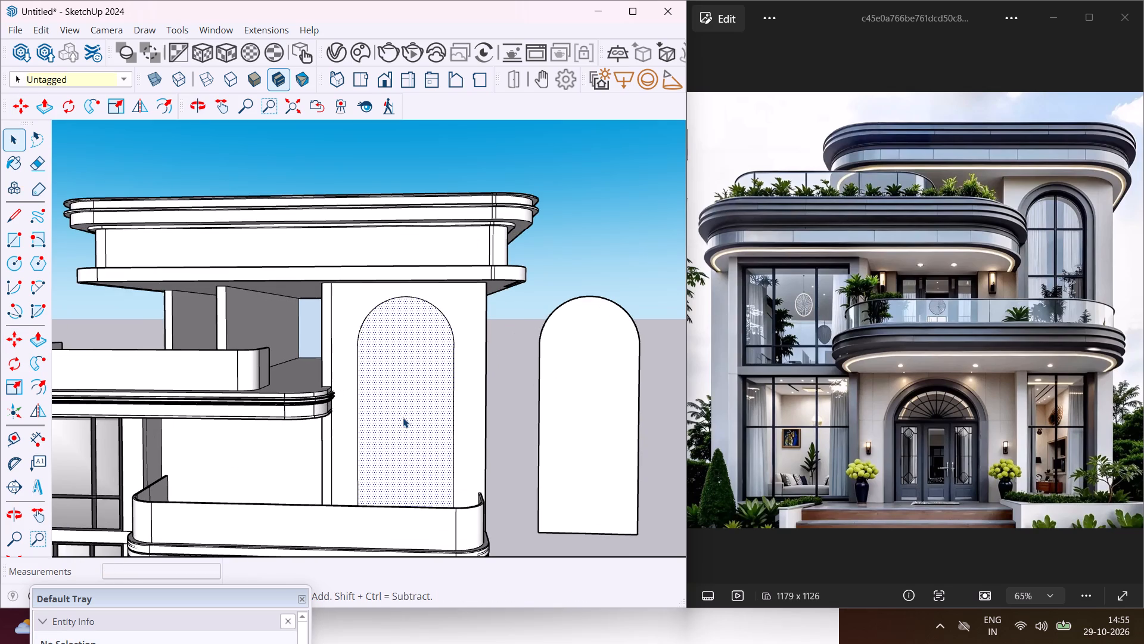
key(p)
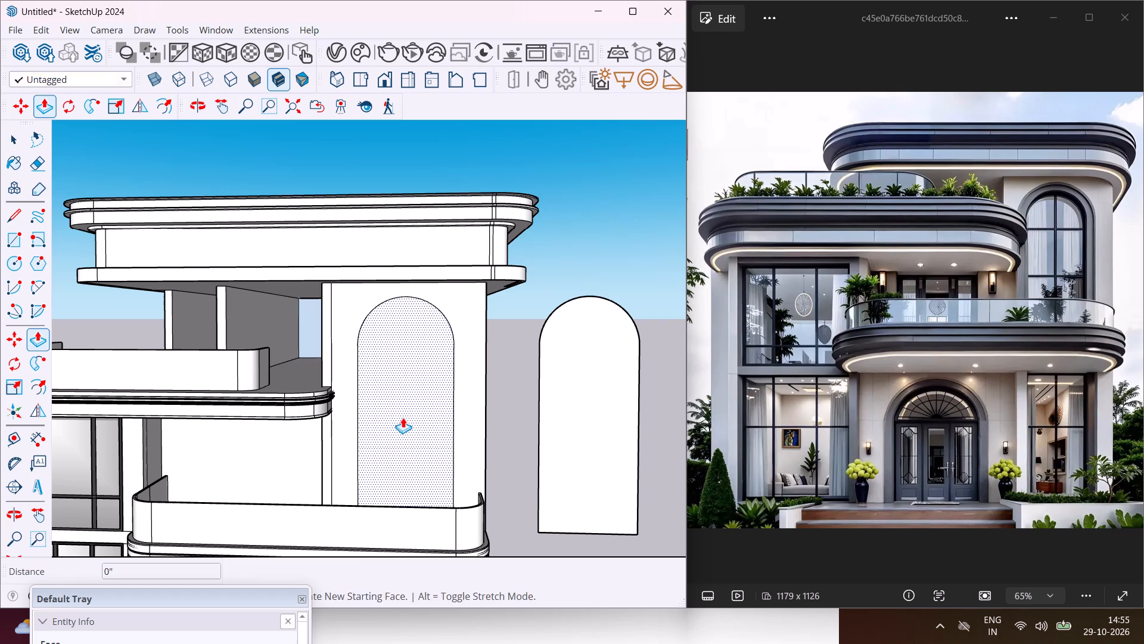
click(403, 417)
click(413, 401)
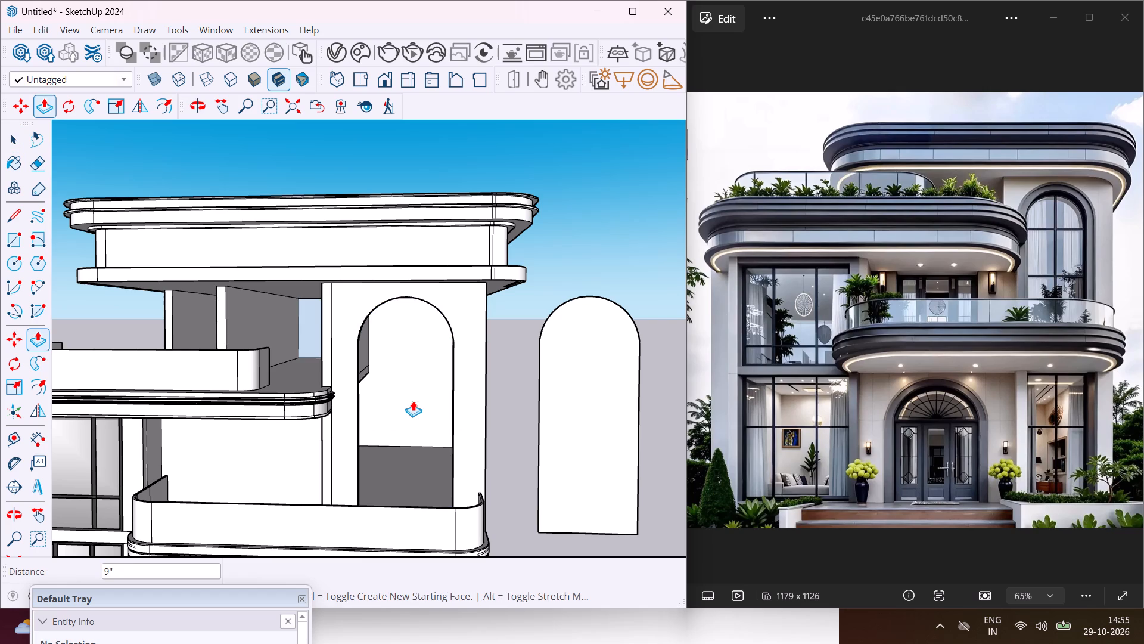
key(Escape)
key(space)
Pull the copied arched face out slightly to make it a thin solid panel.
scroll(294, 390, down, 7)
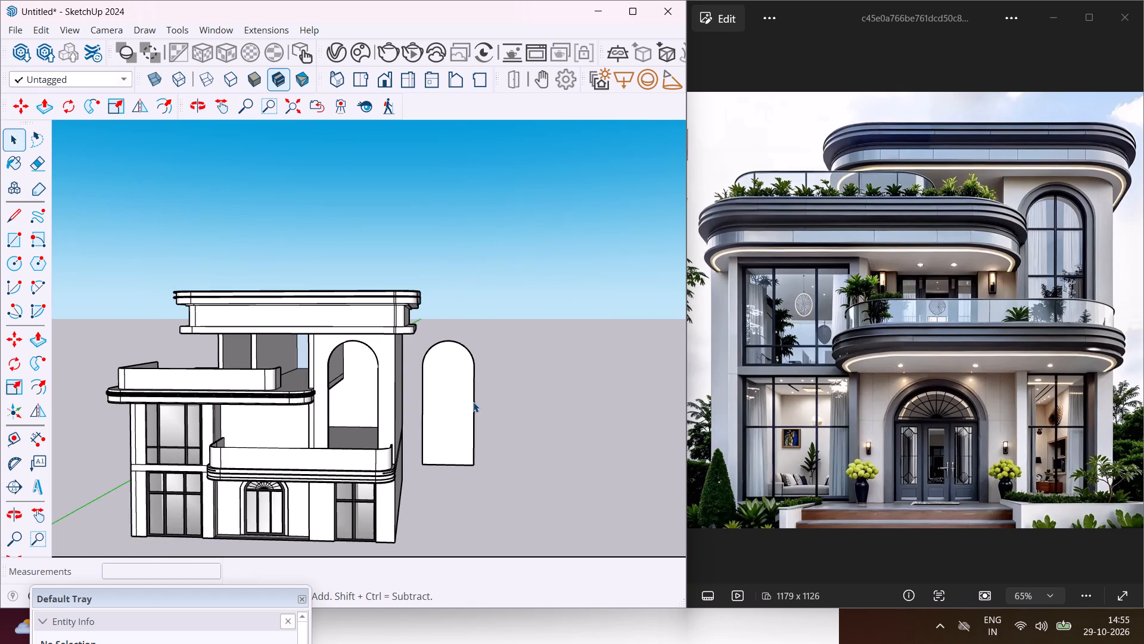
middle_drag(474, 391, 449, 459)
scroll(486, 376, up, 7)
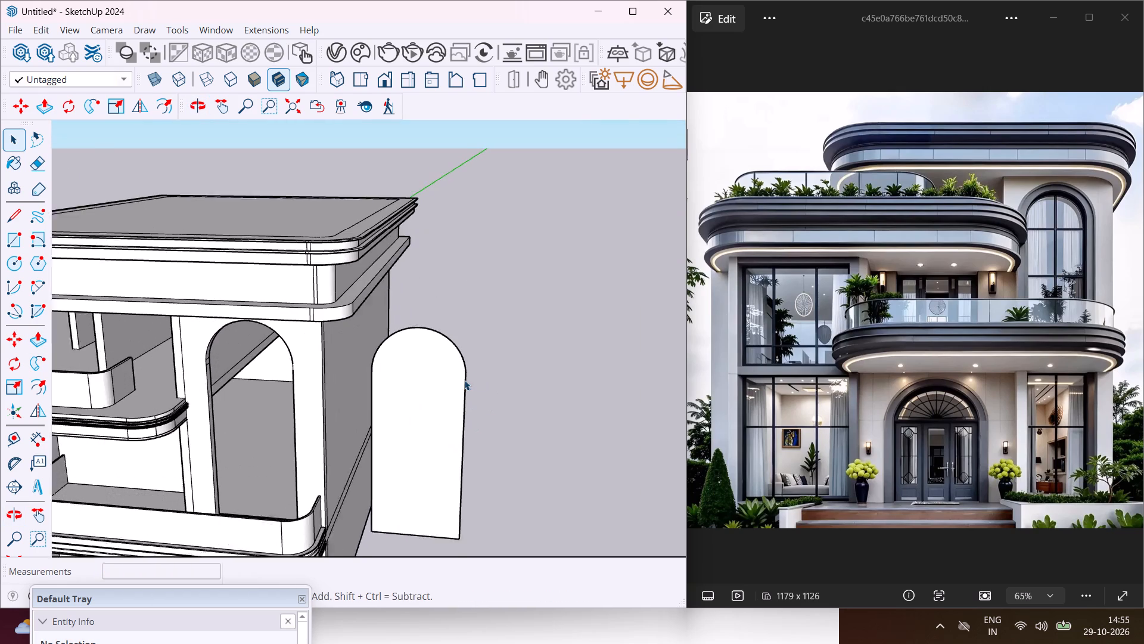
click(421, 432)
middle_drag(422, 432, 244, 457)
scroll(309, 460, up, 4)
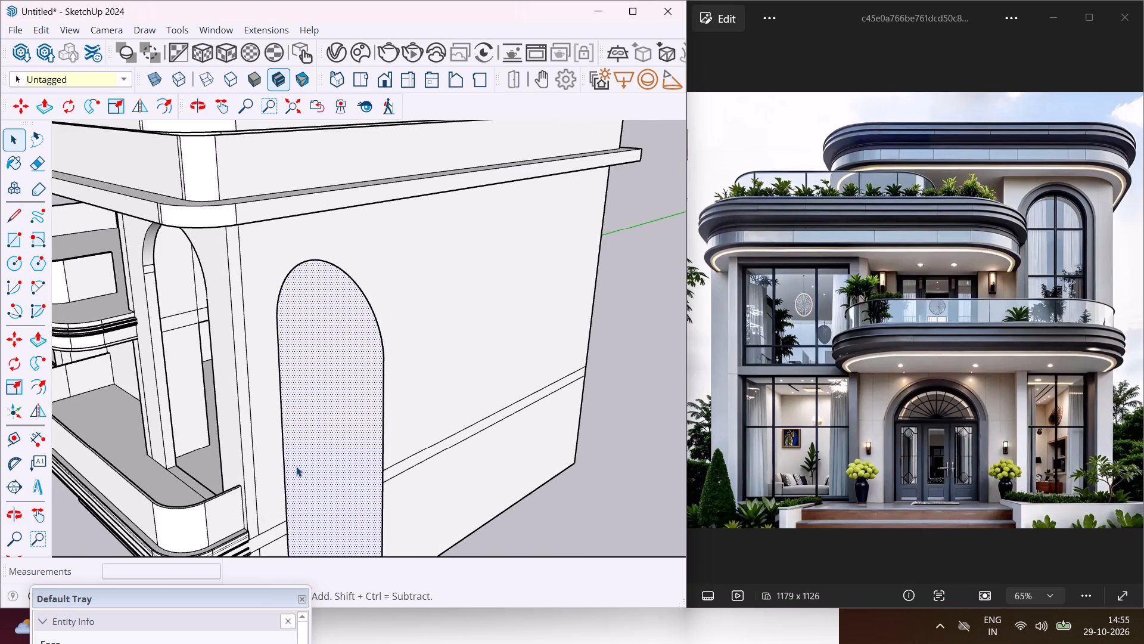
key(p)
click(327, 463)
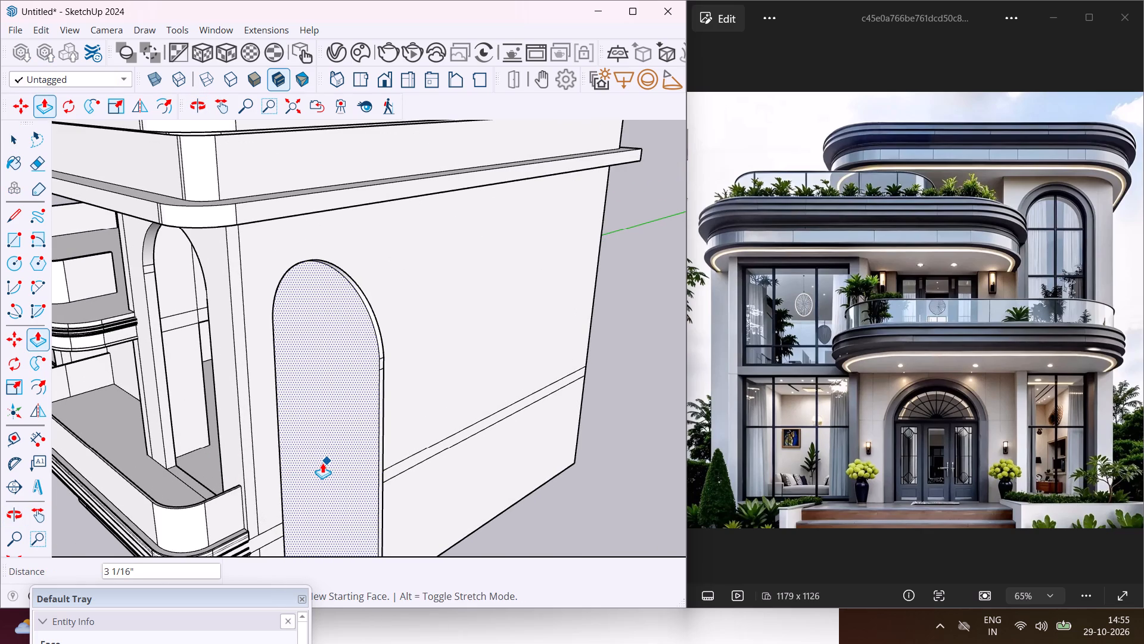
click(324, 462)
key(Escape)
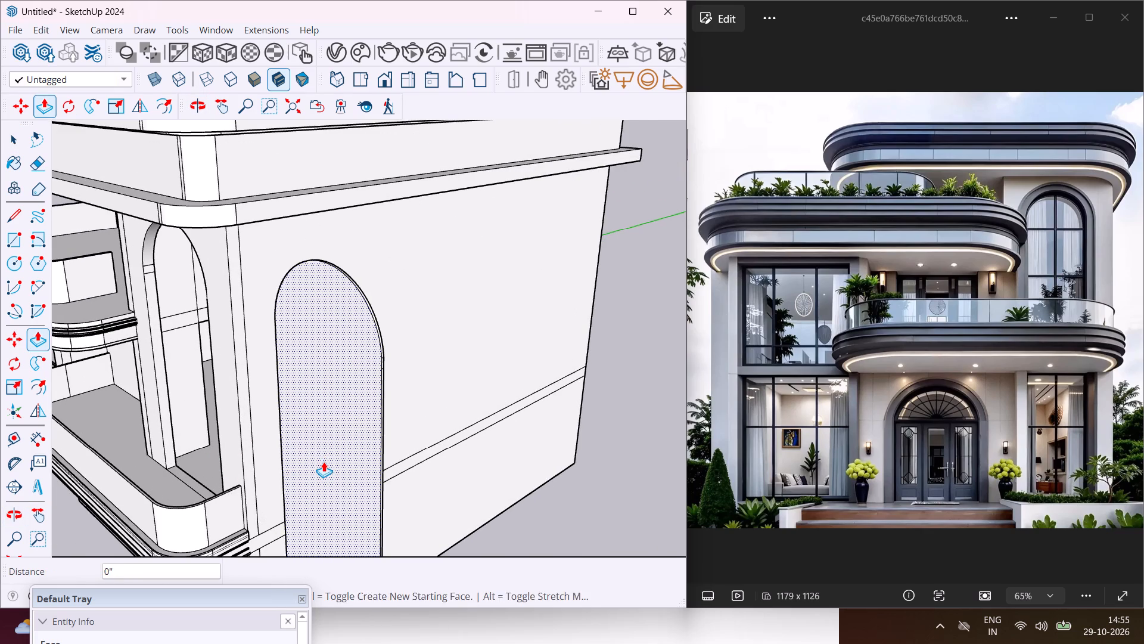
key(space)
Offset the outline of the arched panel's front face inward about 5" to form the window frame border.
scroll(355, 314, up, 6)
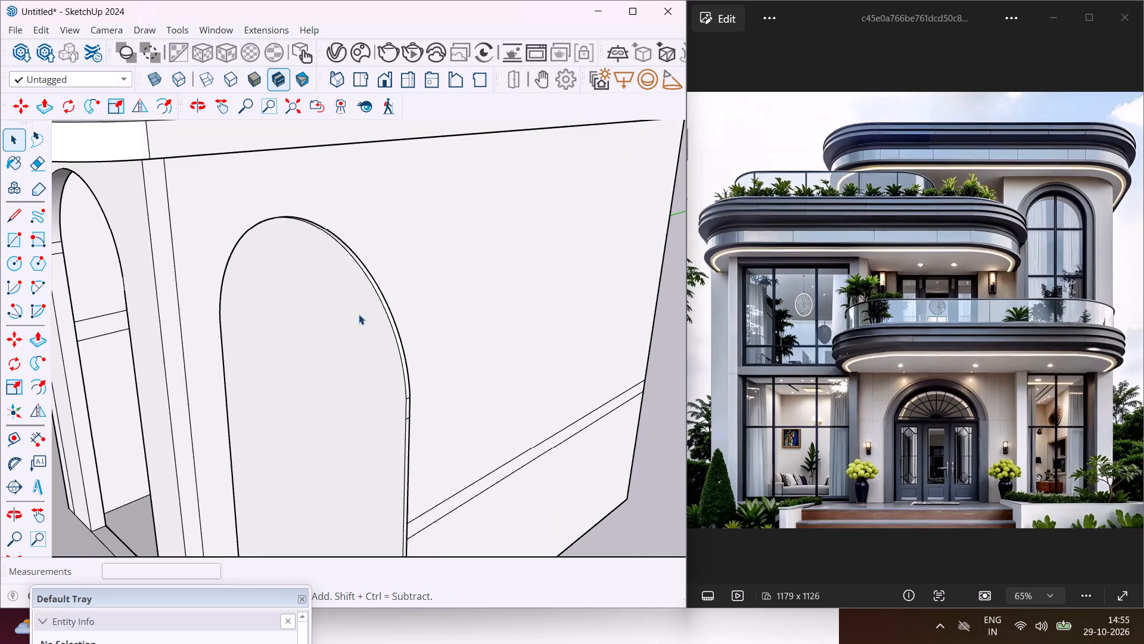
middle_drag(357, 401, 511, 373)
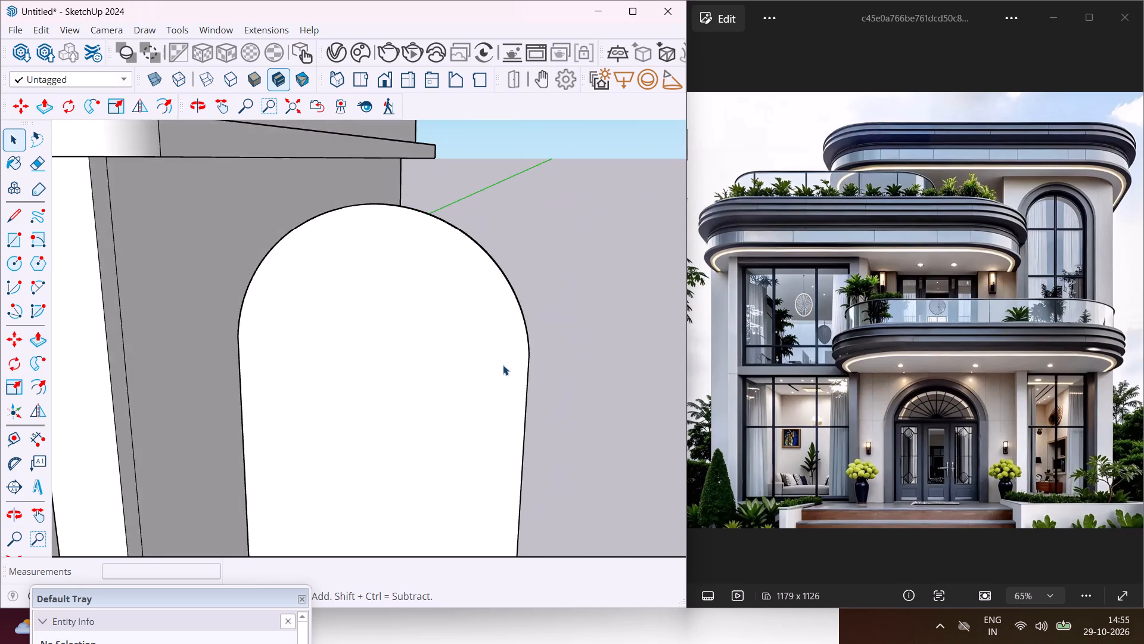
scroll(496, 360, down, 11)
click(482, 382)
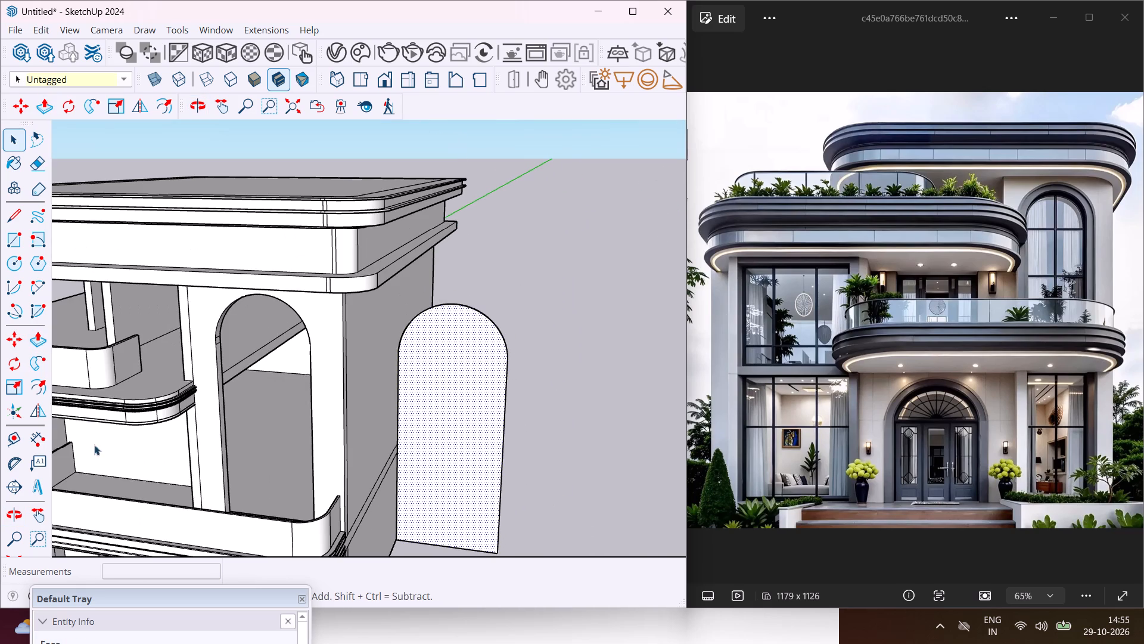
click(41, 395)
scroll(419, 340, up, 4)
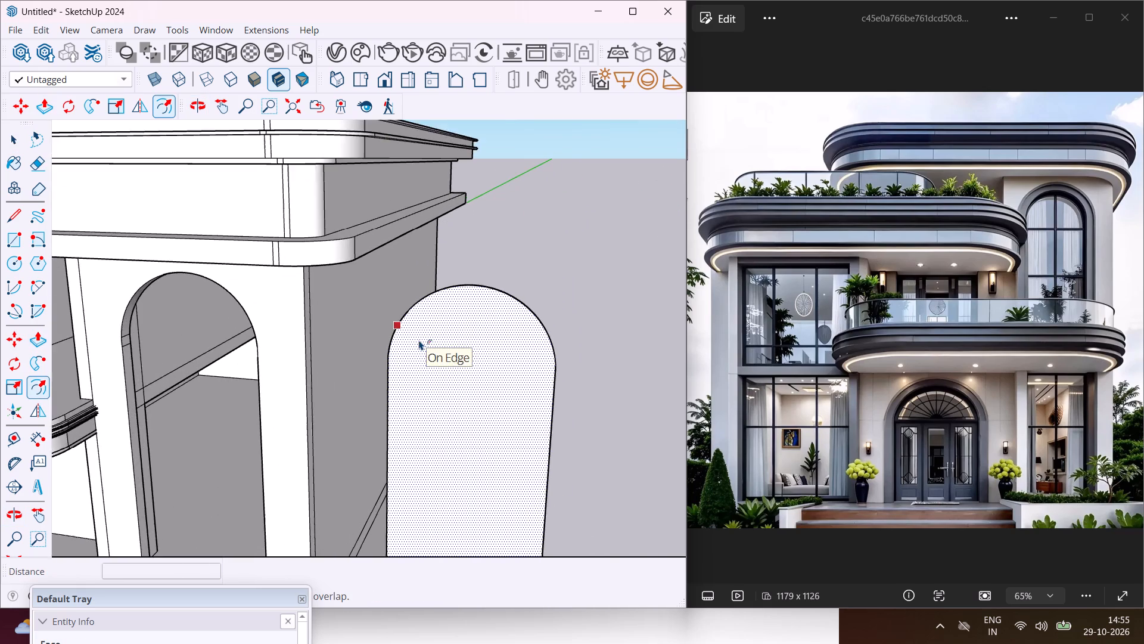
scroll(419, 338, up, 4)
click(402, 318)
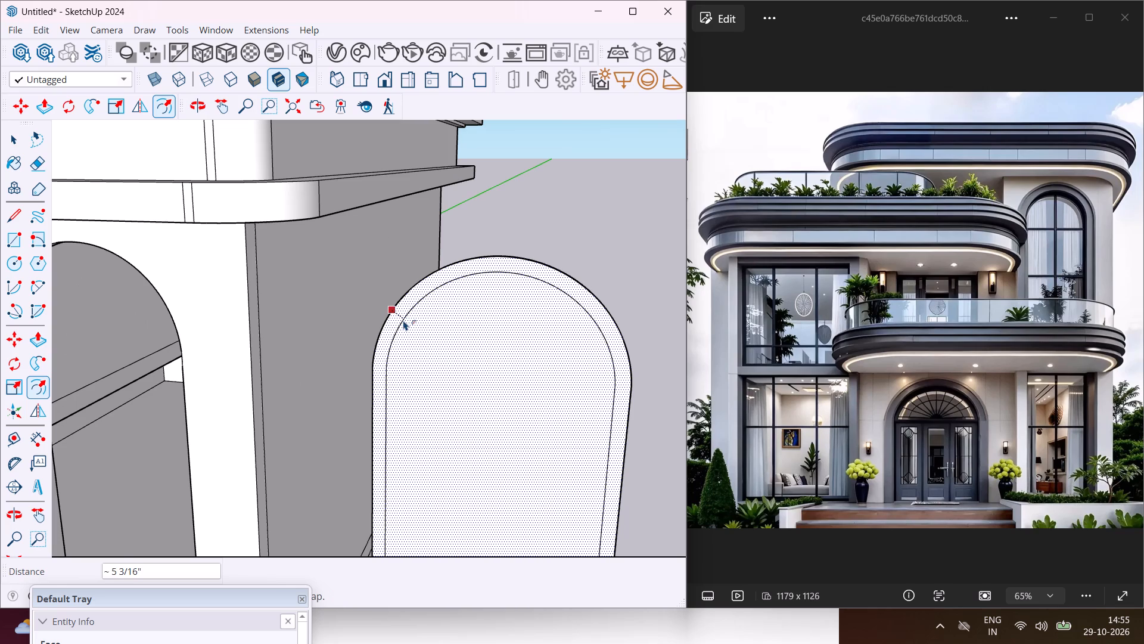
click(403, 320)
key(Escape)
key(space)
Draw a vertical line about 17' 4" long from the middle of the inner outline's bottom edge to the arch top.
scroll(399, 320, down, 13)
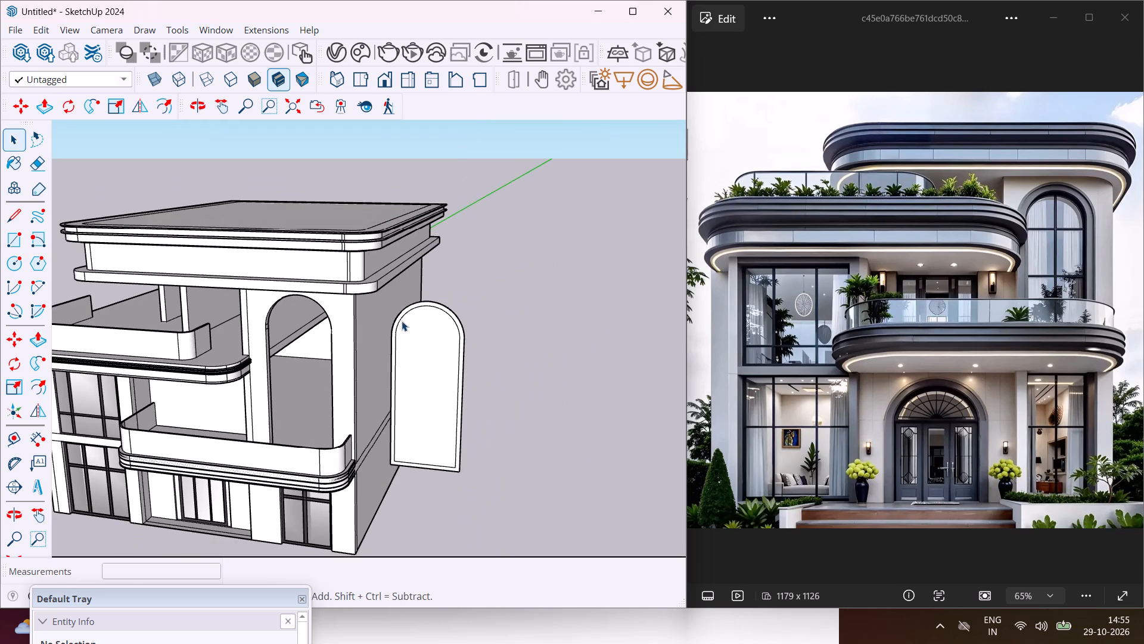
middle_drag(415, 319, 434, 254)
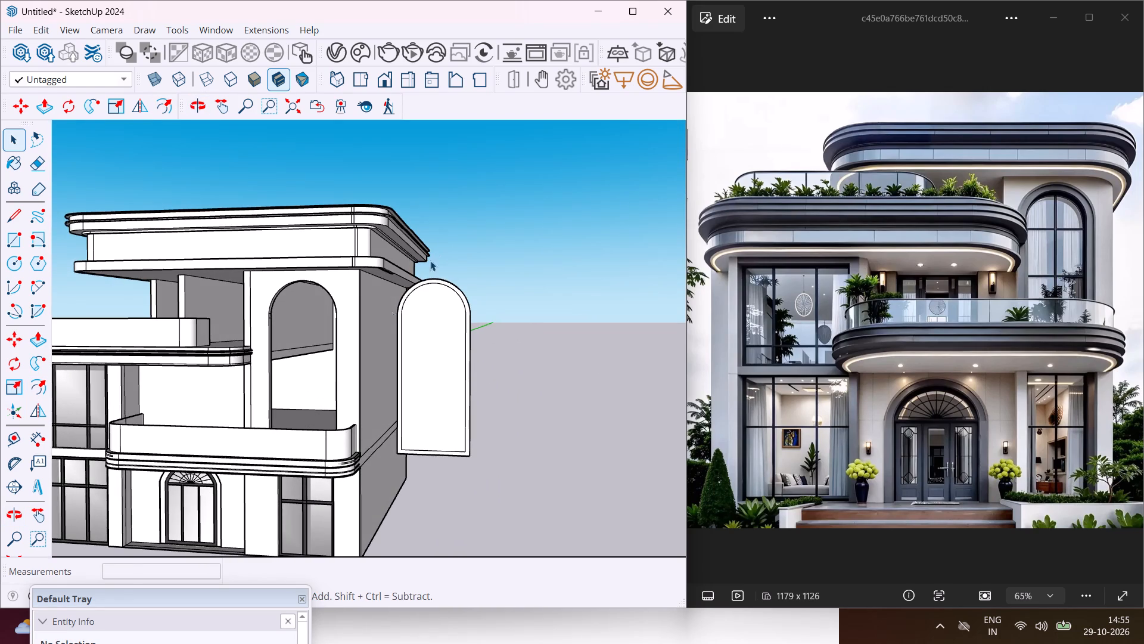
click(20, 223)
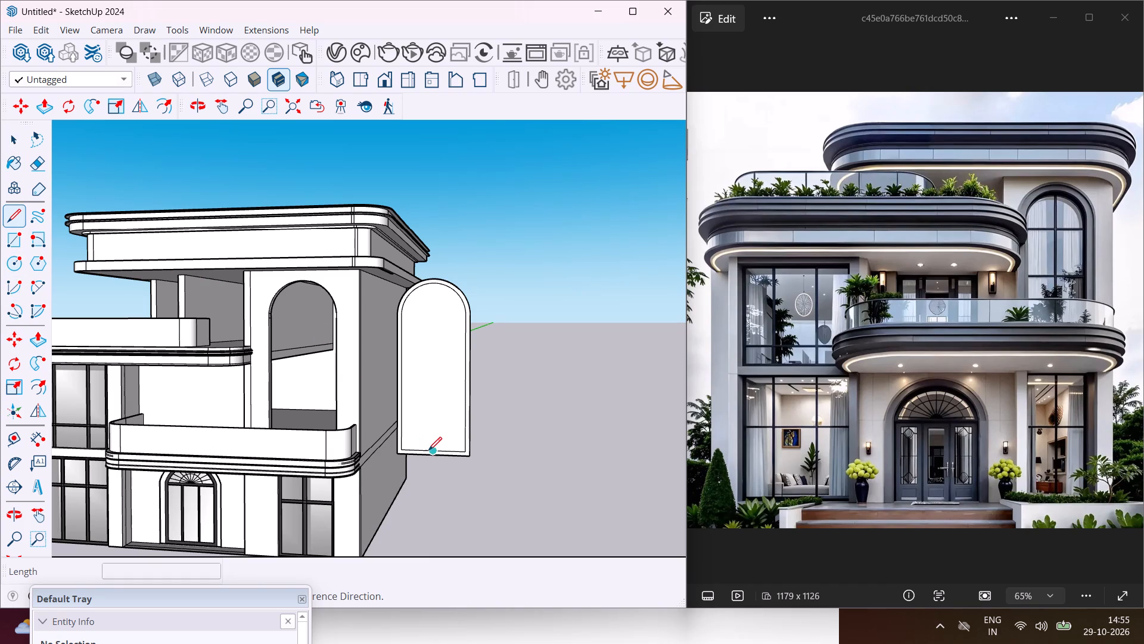
scroll(428, 450, up, 15)
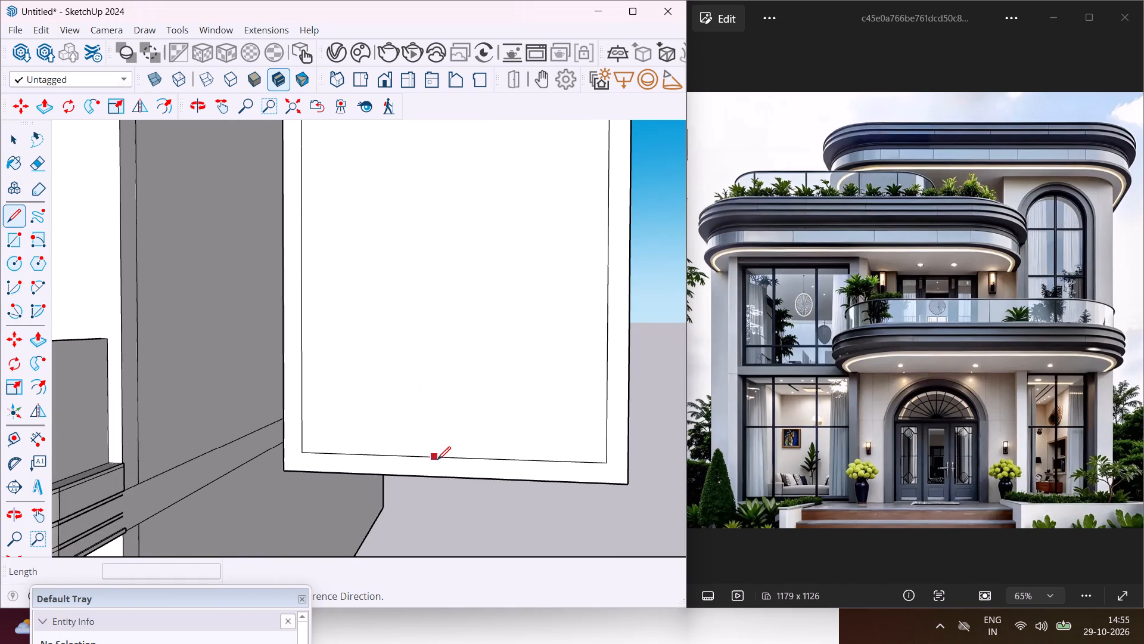
click(440, 456)
scroll(426, 388, down, 11)
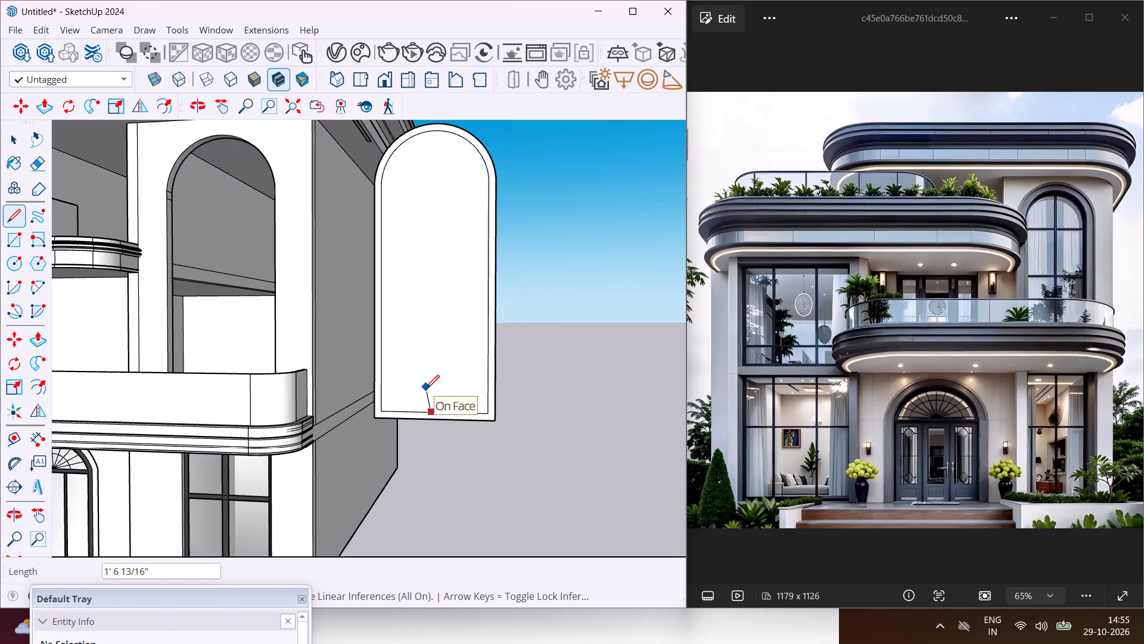
click(433, 137)
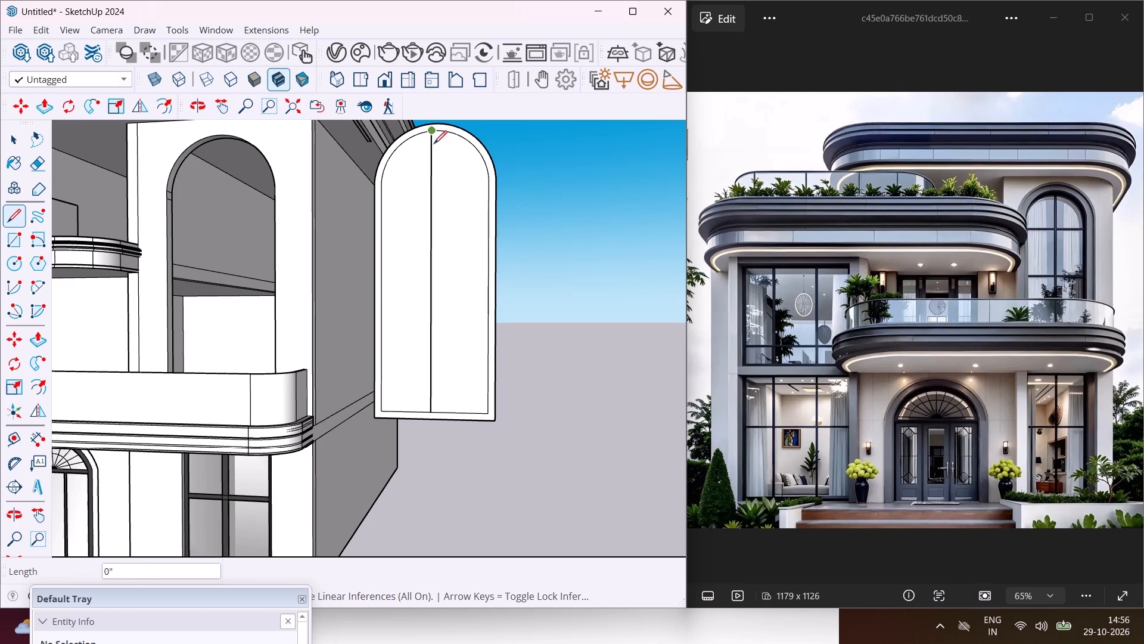
Draw a parallel vertical line about 3.5" beside the center line, from the inner arch down to the bottom edge.
scroll(436, 132, up, 5)
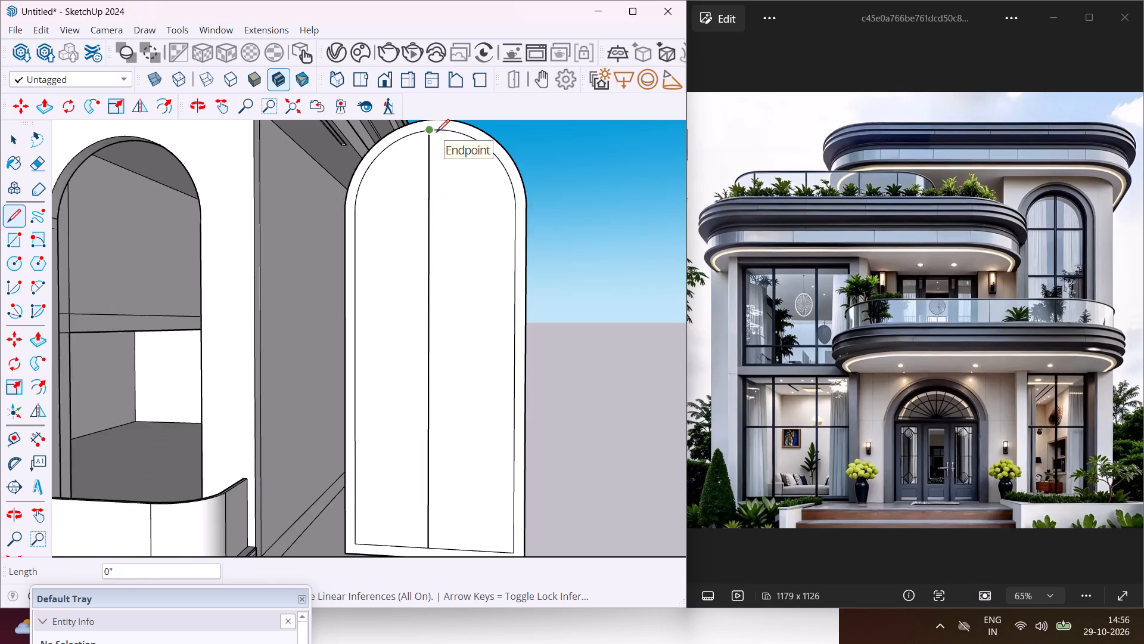
scroll(436, 132, up, 3)
click(436, 127)
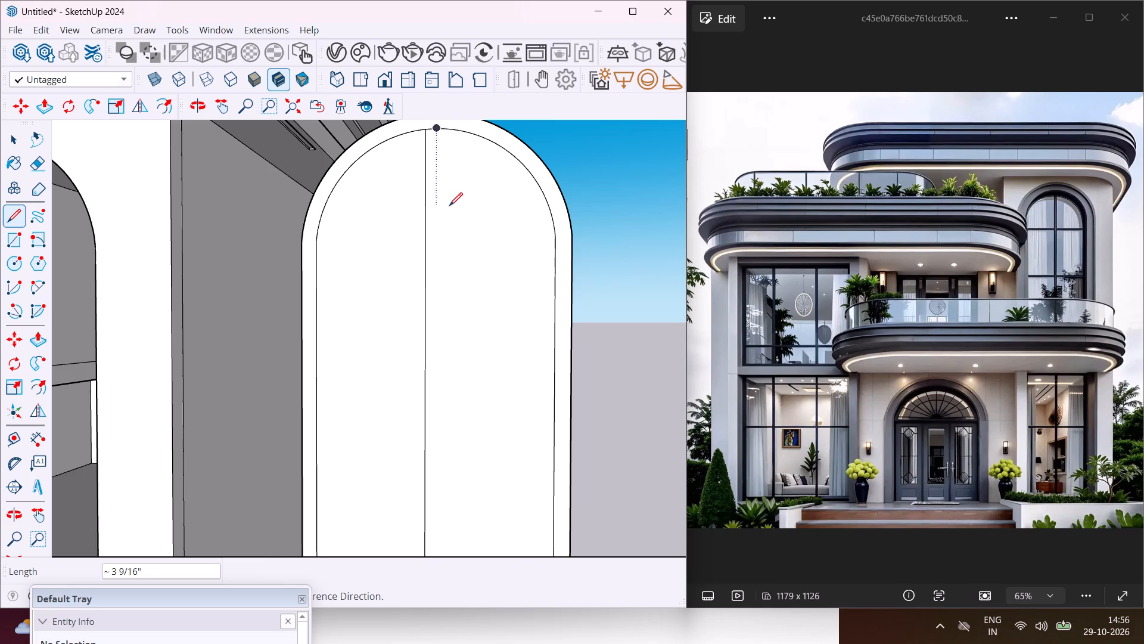
scroll(449, 206, down, 5)
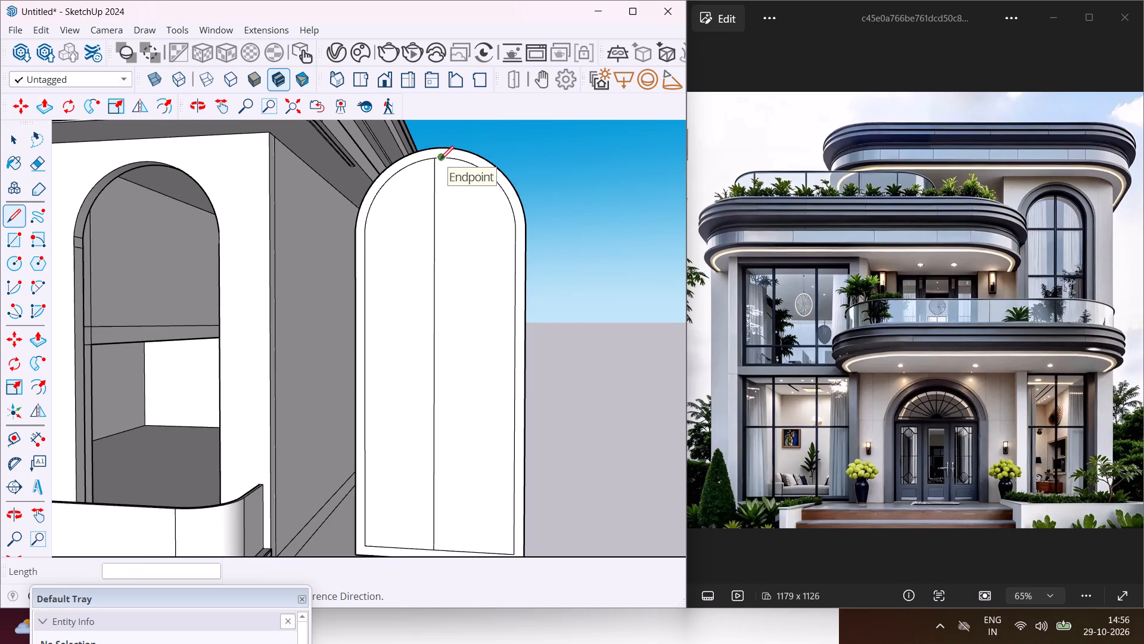
click(440, 159)
scroll(451, 316, down, 4)
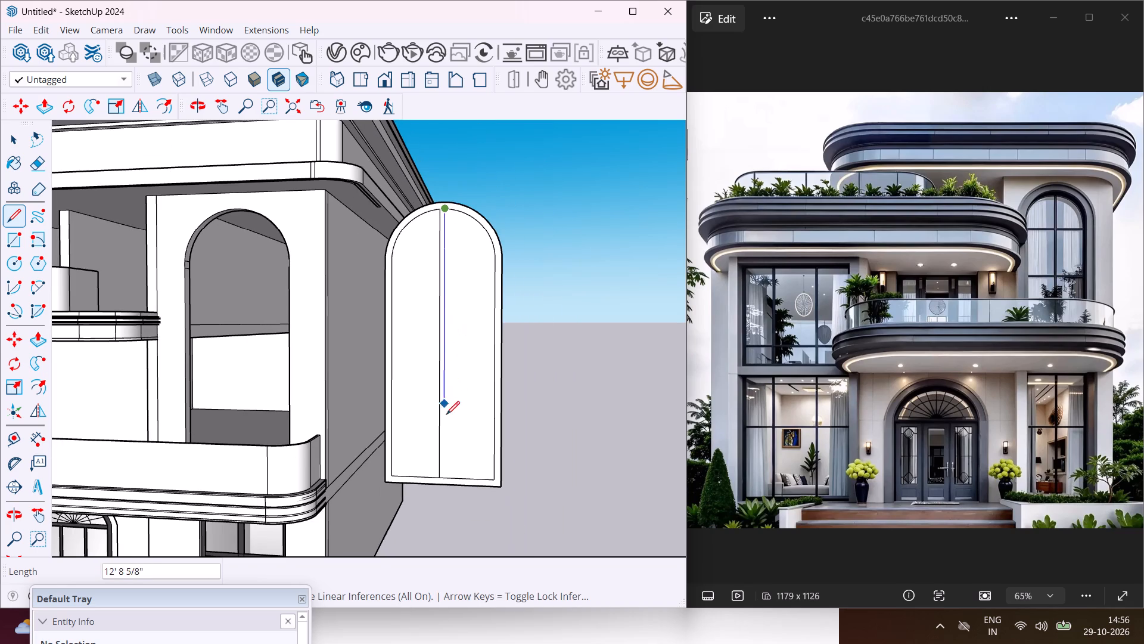
scroll(446, 480, up, 7)
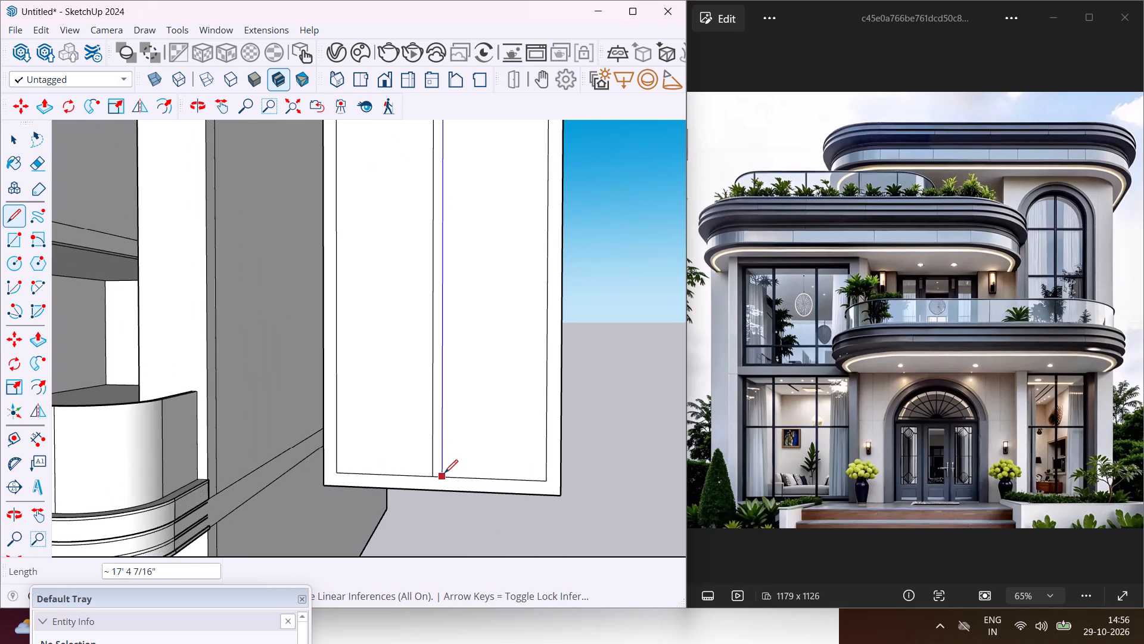
click(444, 473)
Draw a horizontal line about 6' 7" long across the inner outline, just below where the arch begins.
scroll(448, 462, down, 9)
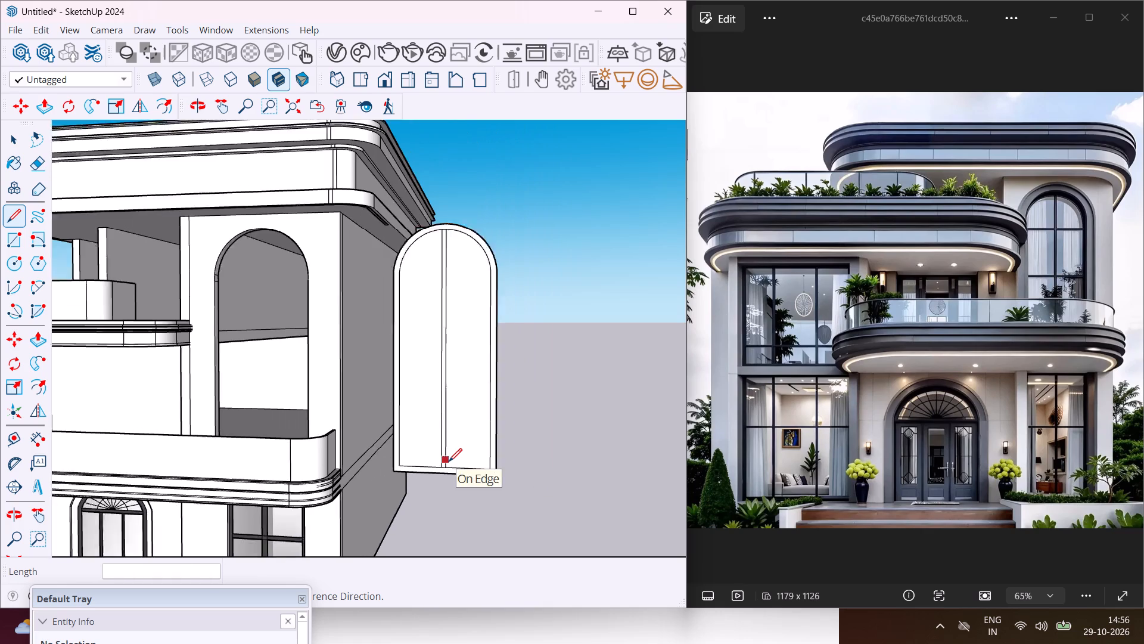
scroll(449, 462, down, 1)
scroll(405, 298, up, 4)
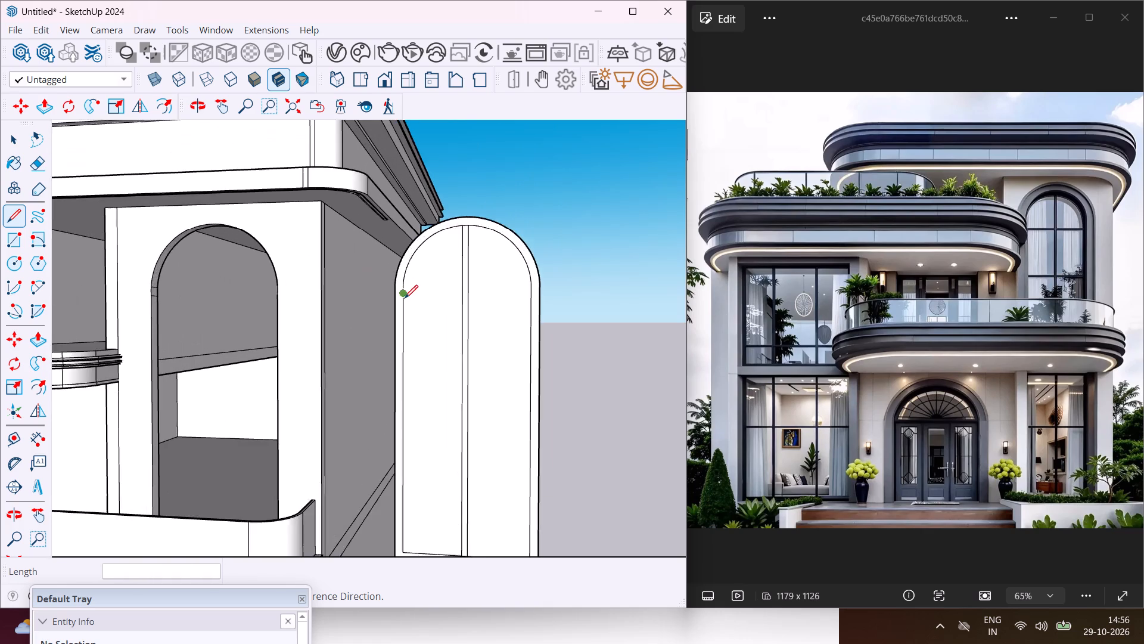
scroll(405, 298, up, 4)
scroll(404, 308, down, 3)
click(404, 308)
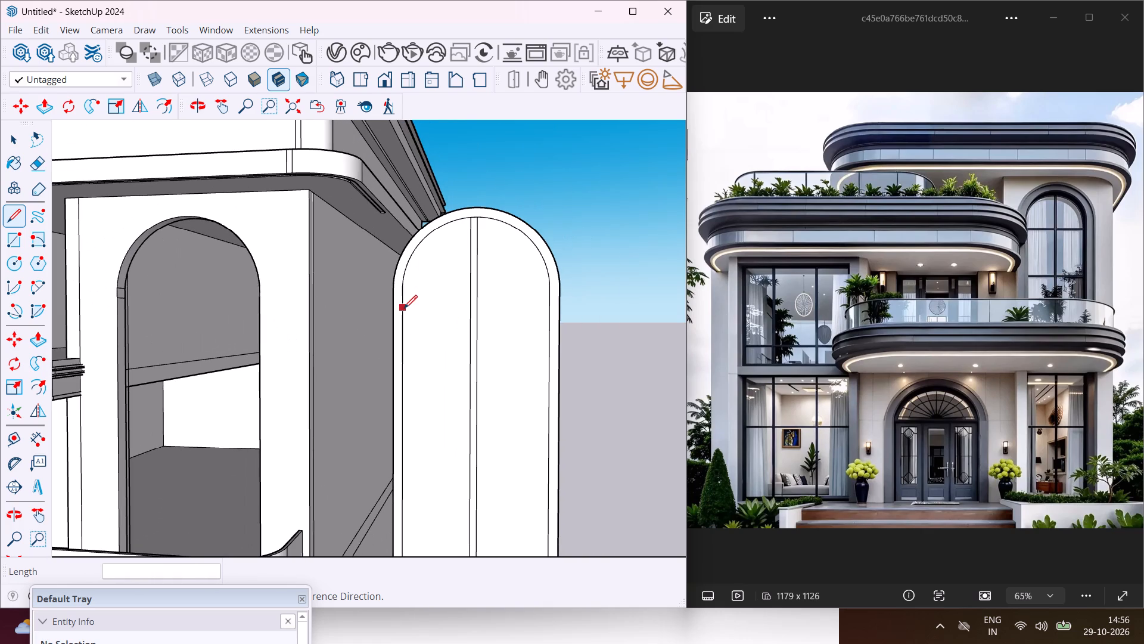
click(551, 310)
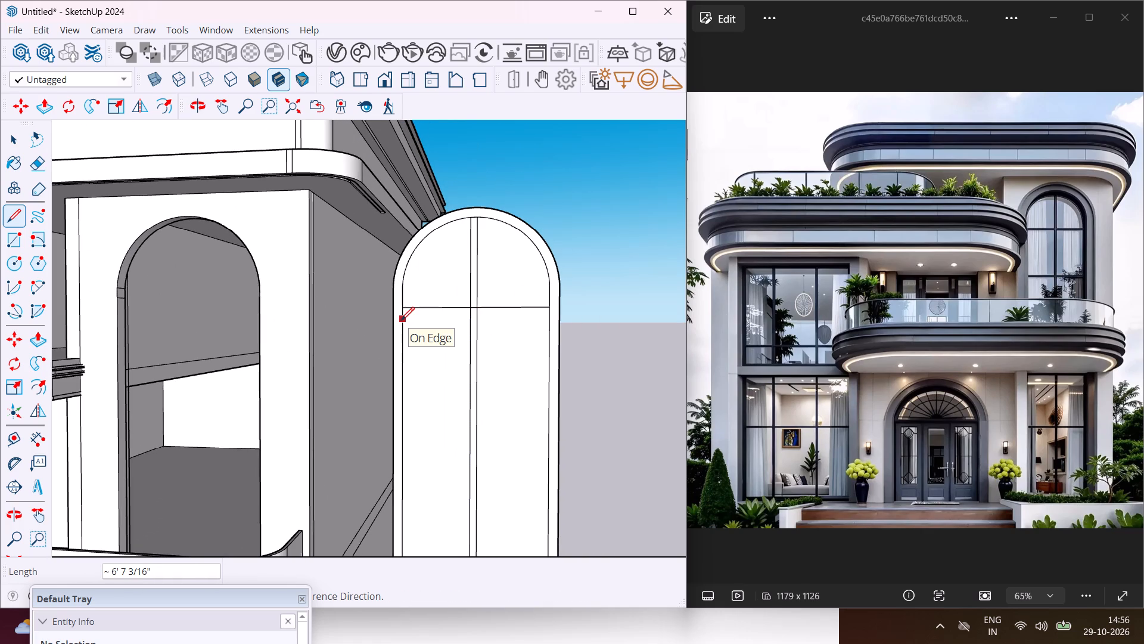
Draw a second horizontal line across the arched panel's inner outline, parallel to and just below the first one.
click(401, 318)
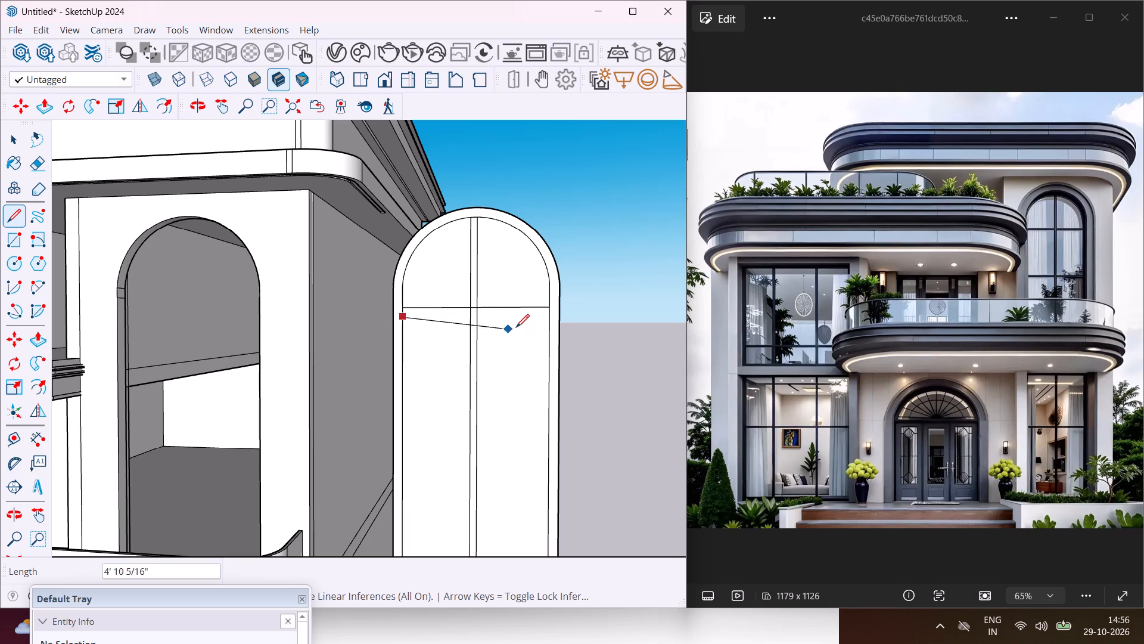
click(547, 318)
Draw two closely spaced horizontal lines about 6' 7" long across the inner outline, midway down the panel, for the lower glazing bar.
scroll(489, 305, down, 6)
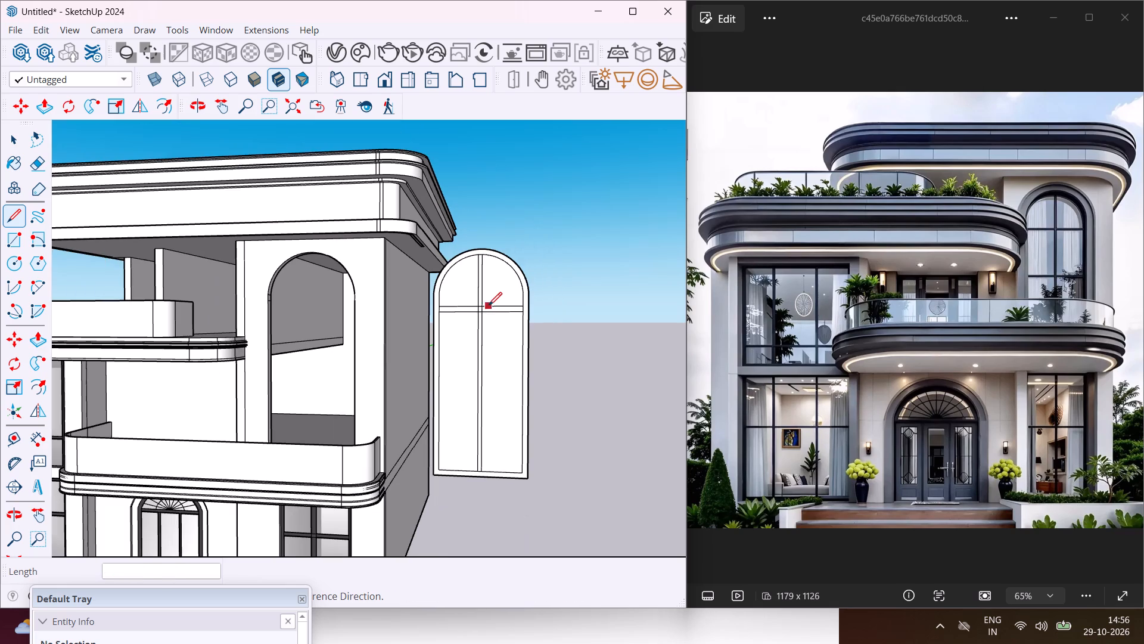
scroll(442, 392, up, 7)
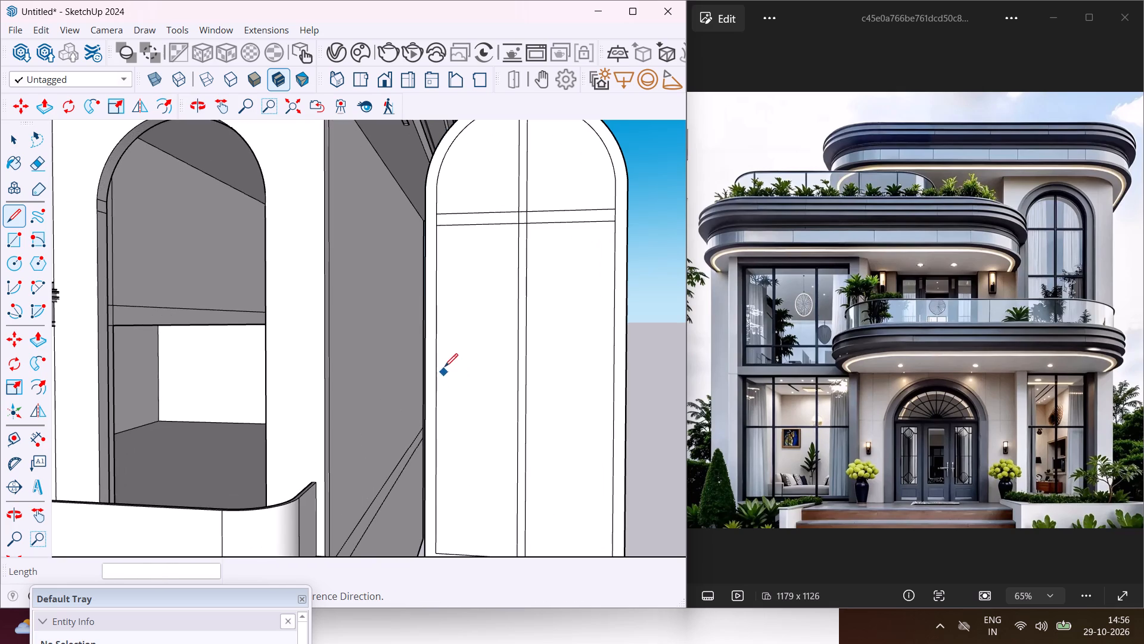
click(440, 370)
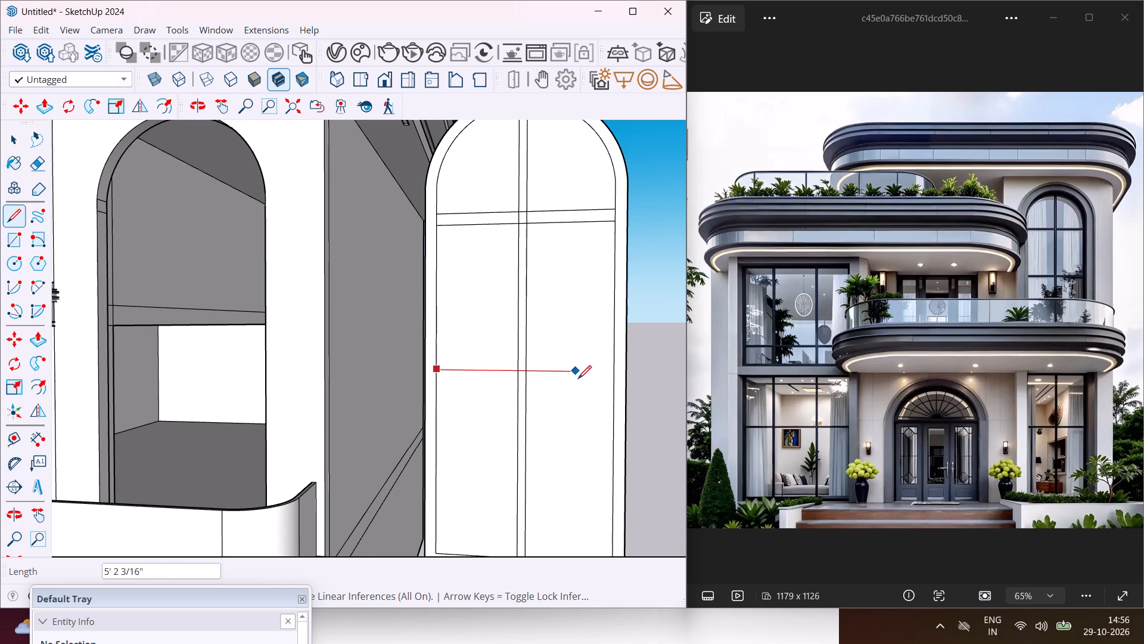
click(615, 371)
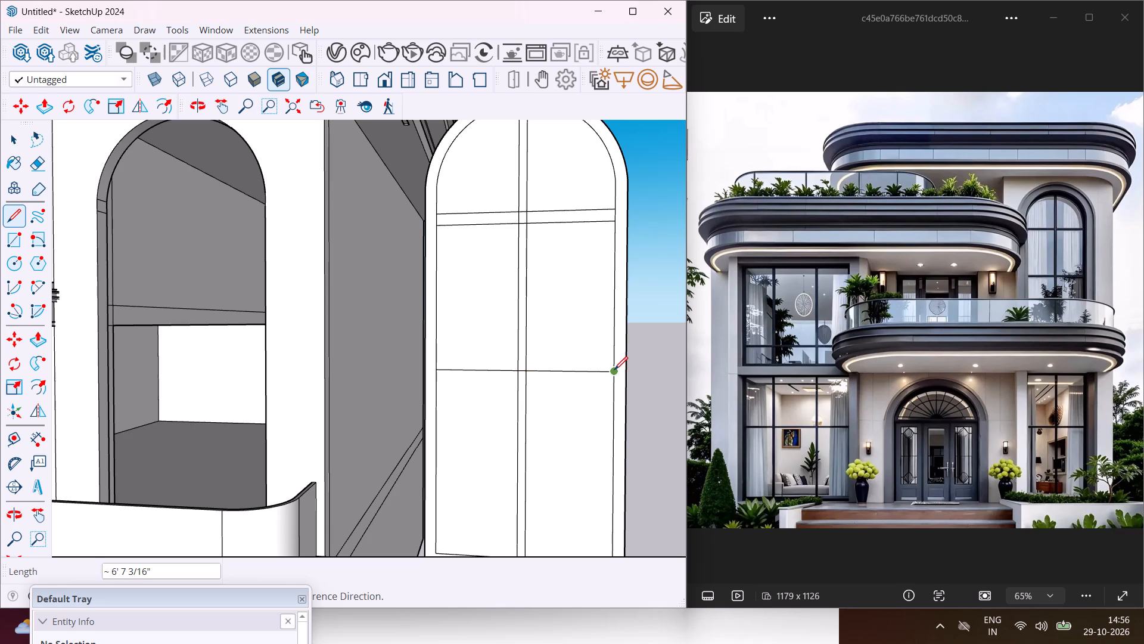
click(441, 361)
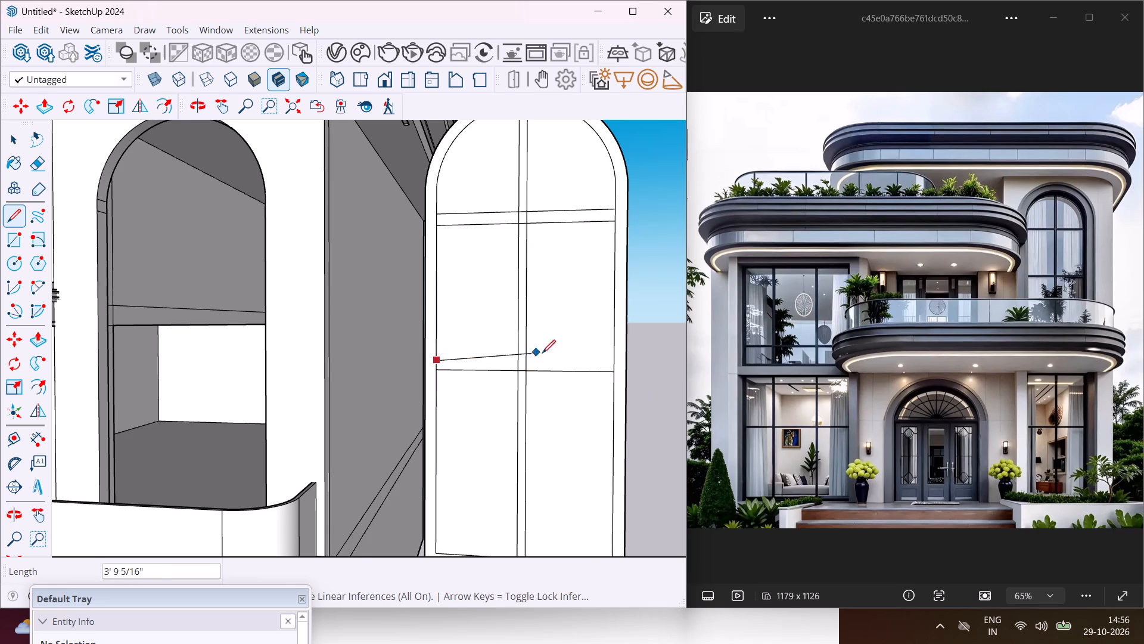
click(615, 364)
key(Escape)
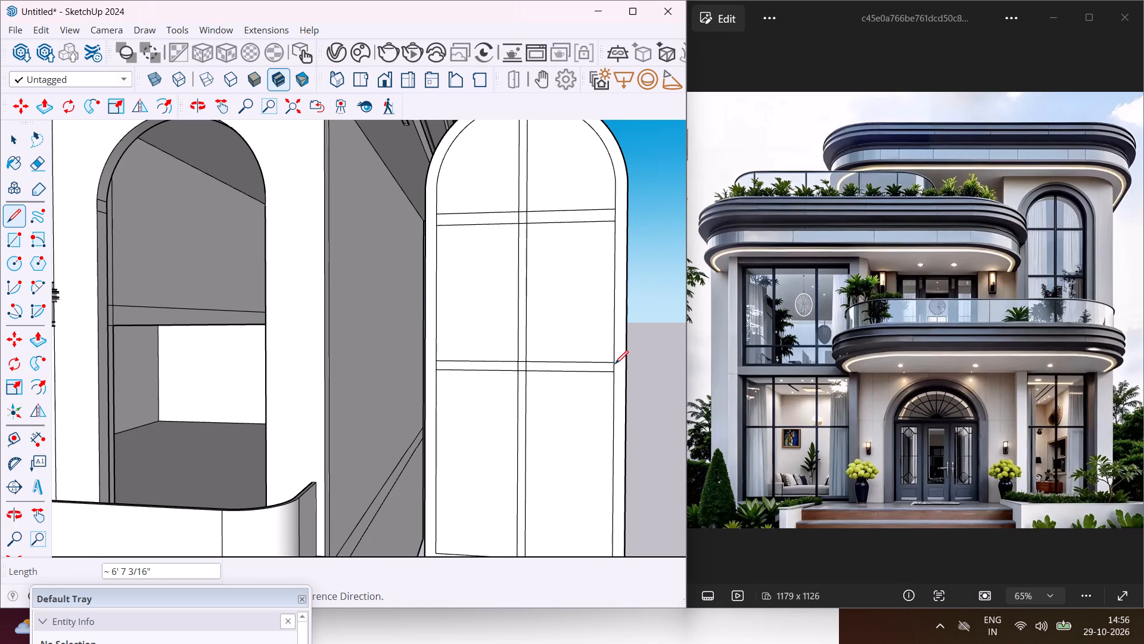
key(space)
Push/Pull the window's outer frame border outward by 1".
middle_drag(442, 264, 549, 416)
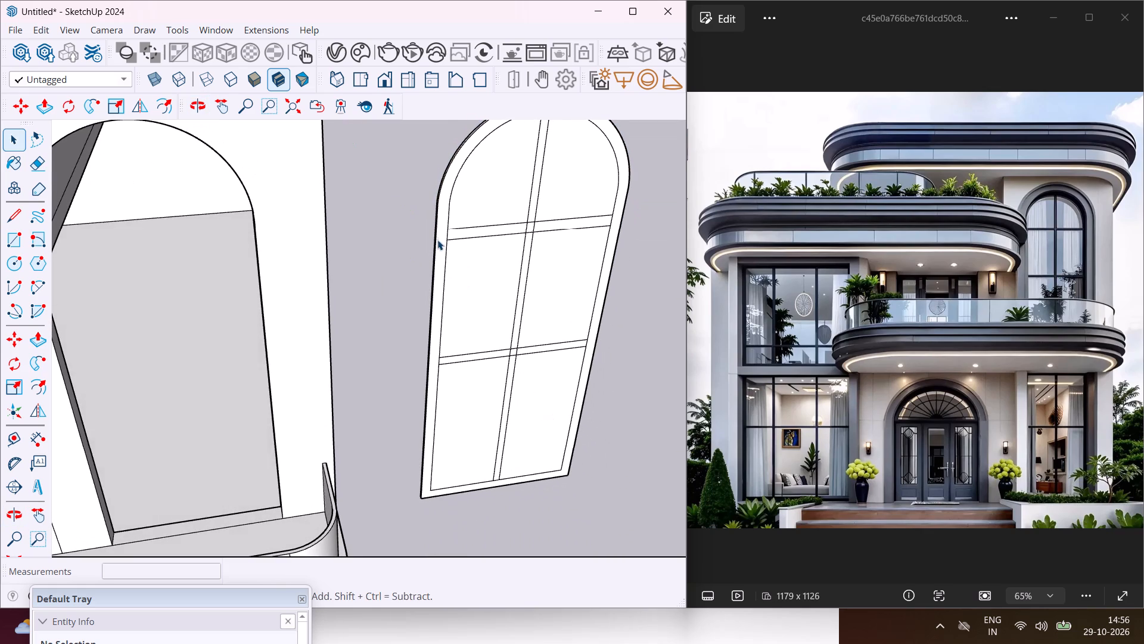
scroll(442, 171, up, 7)
click(450, 185)
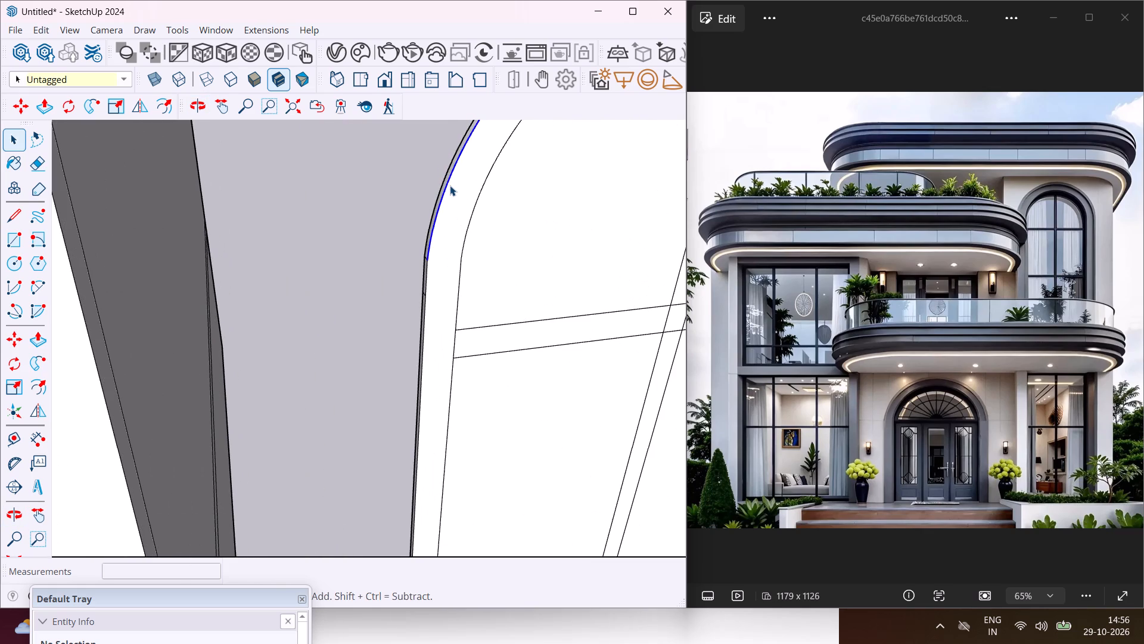
click(452, 191)
key(p)
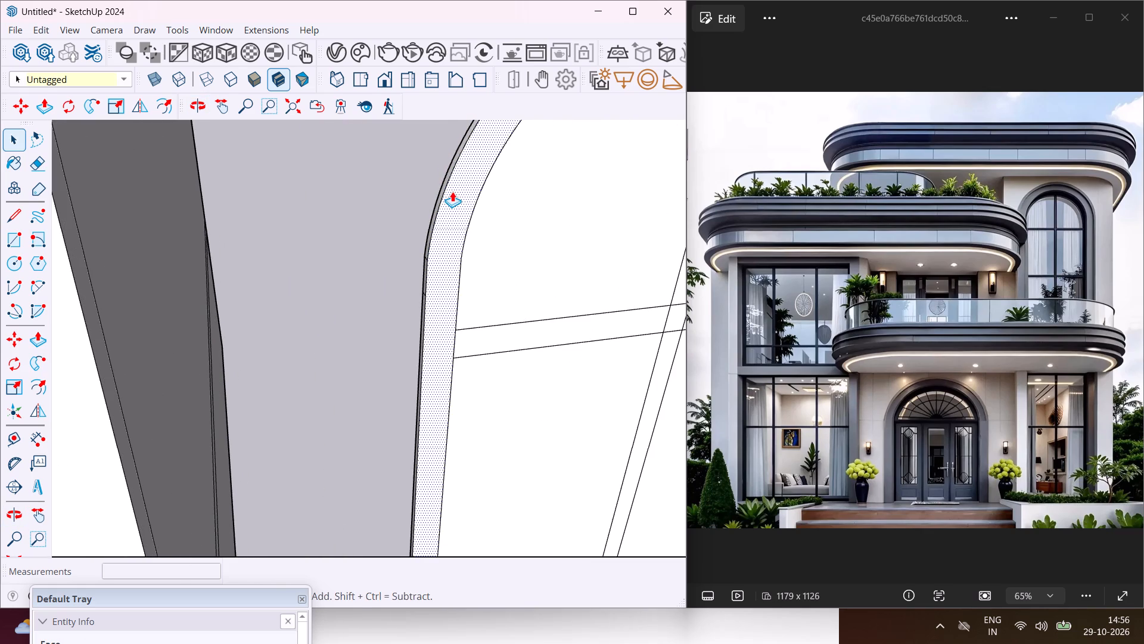
click(452, 191)
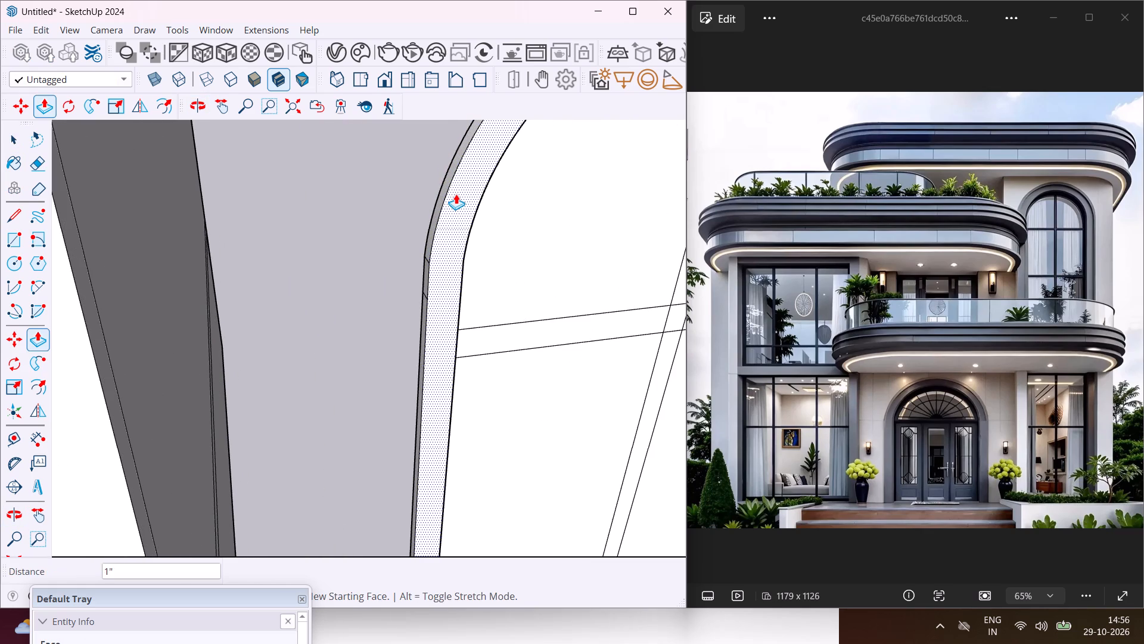
click(456, 194)
key(Escape)
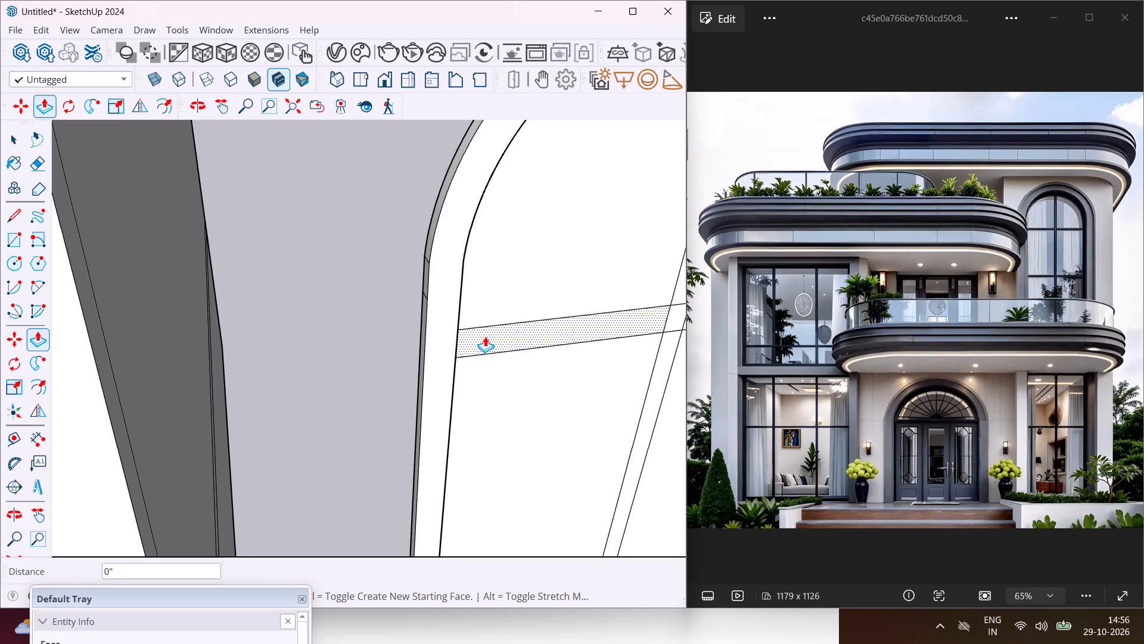
Extrude the upper horizontal glazing bar and the vertical bar segments above and below it by the same 1" as the frame.
double_click(485, 336)
scroll(448, 327, down, 4)
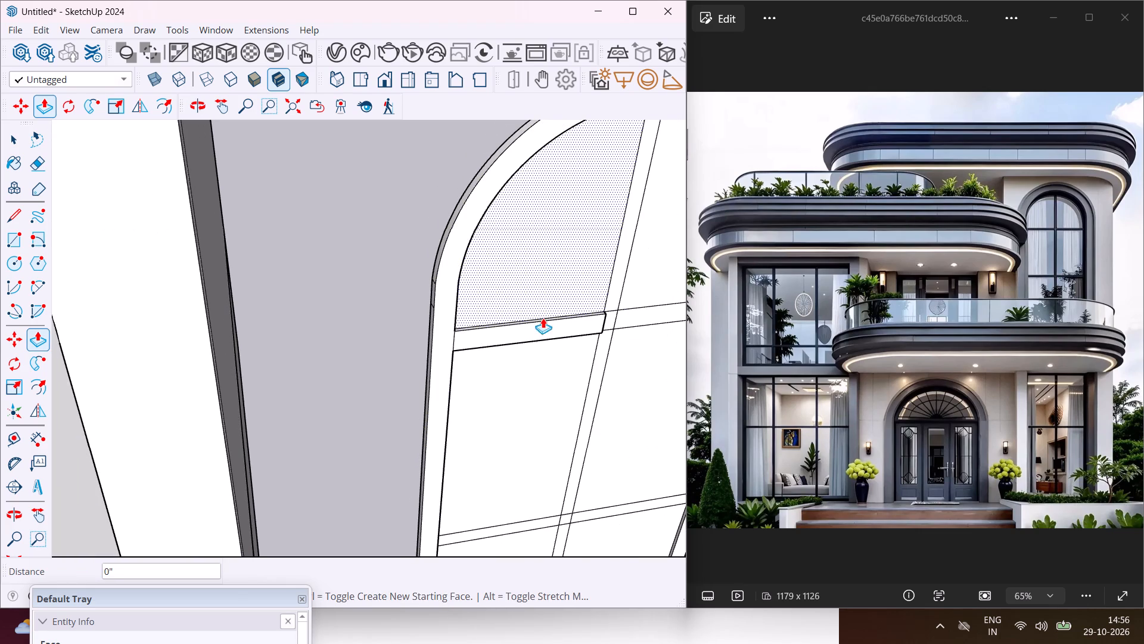
scroll(610, 317, up, 6)
double_click(611, 317)
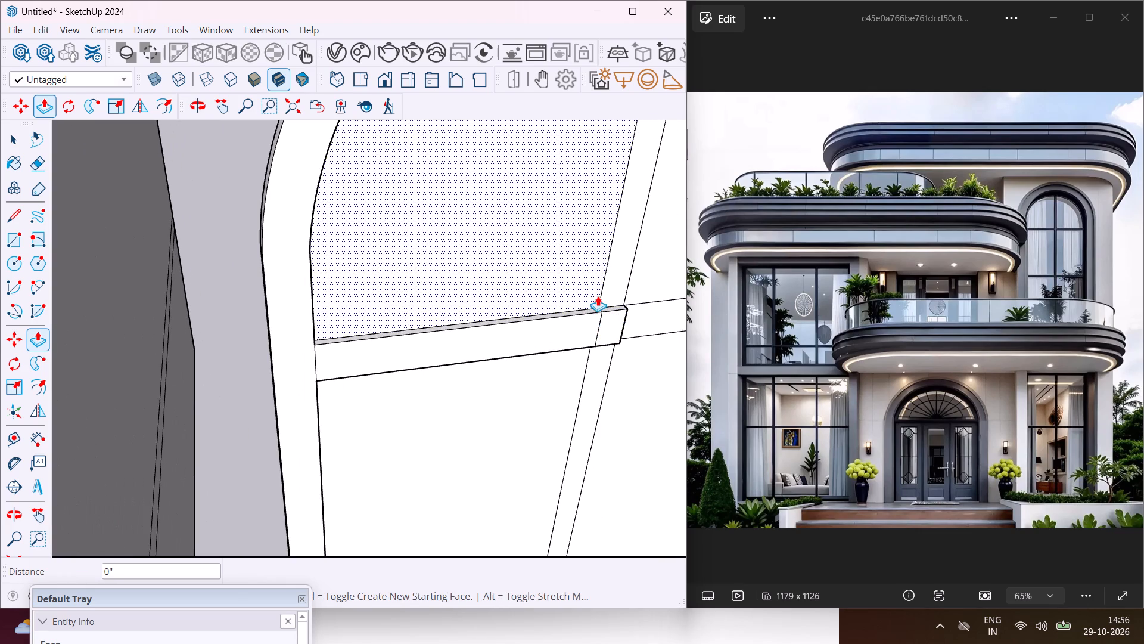
double_click(605, 286)
double_click(641, 314)
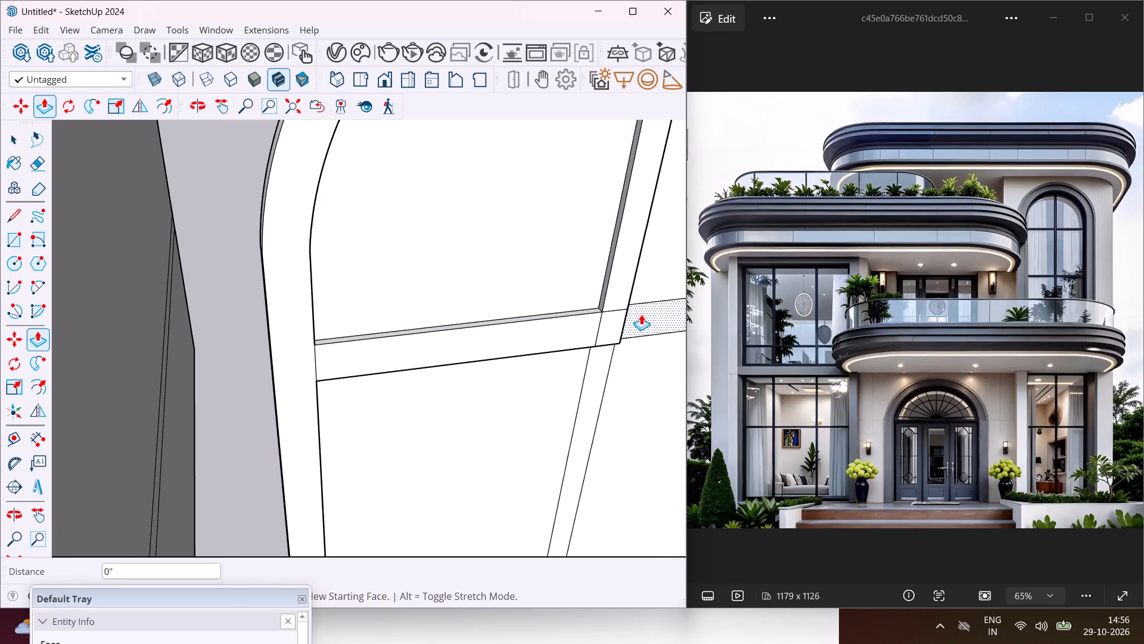
double_click(599, 357)
Extrude the lower horizontal glazing bar, its crossing and the vertical bar's bottom segment by the same distance as the frame.
scroll(534, 324, down, 6)
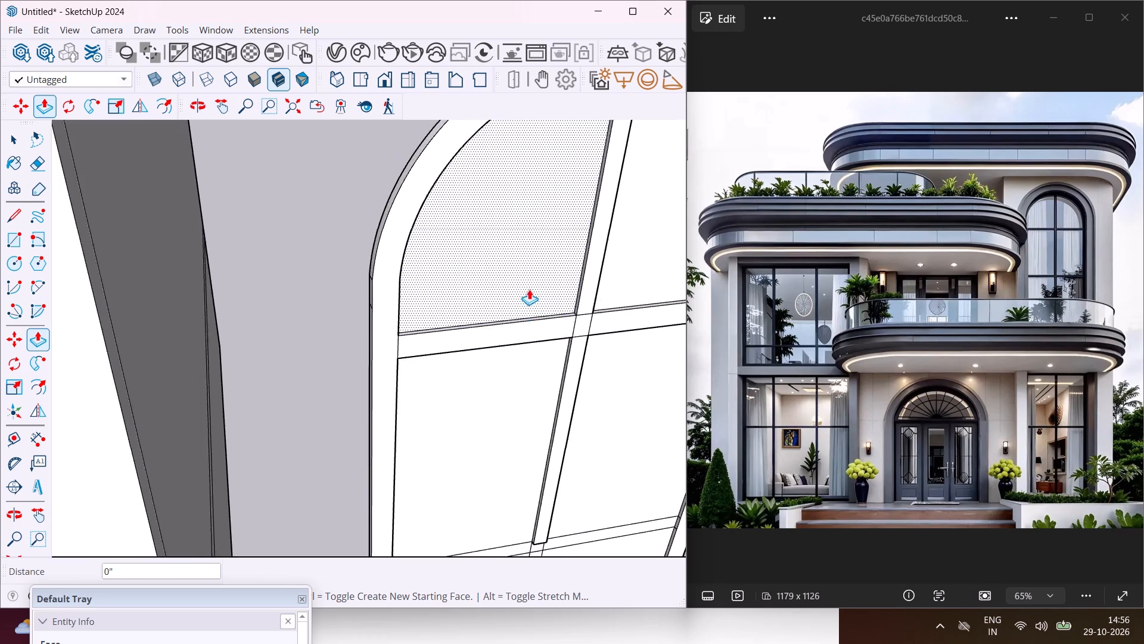
scroll(529, 287, down, 5)
scroll(531, 452, up, 2)
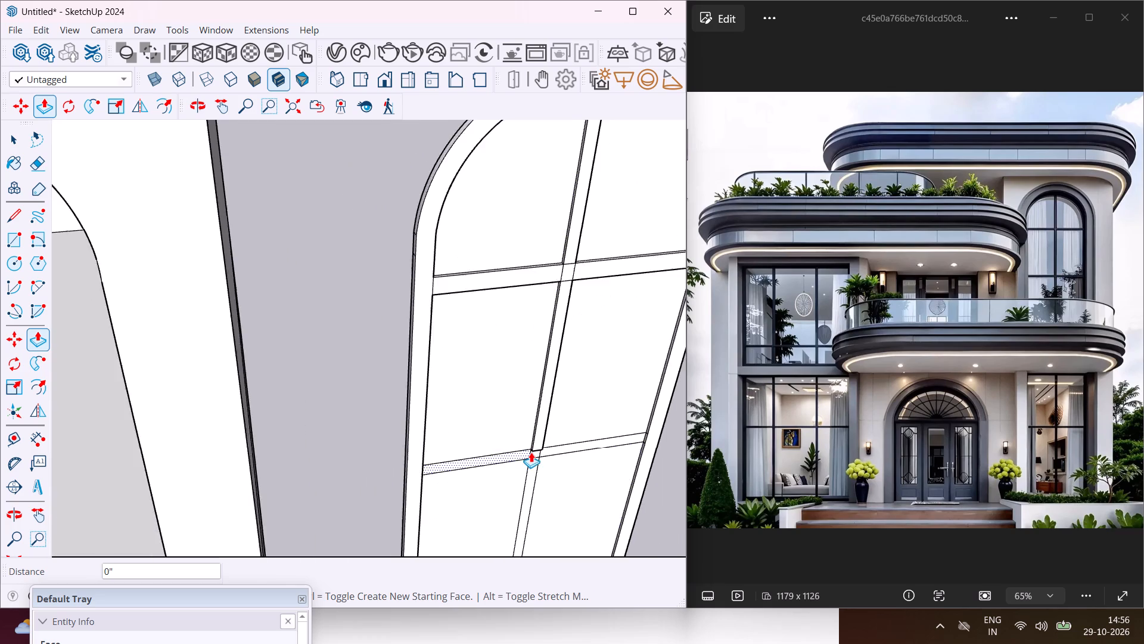
scroll(531, 452, up, 12)
double_click(541, 459)
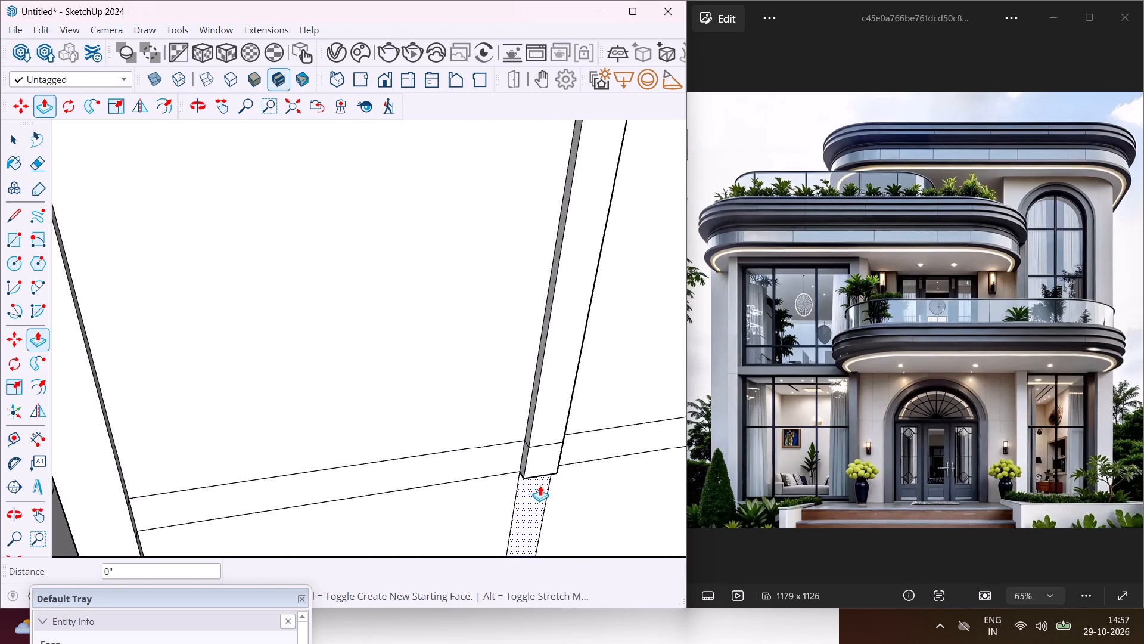
double_click(537, 494)
double_click(574, 451)
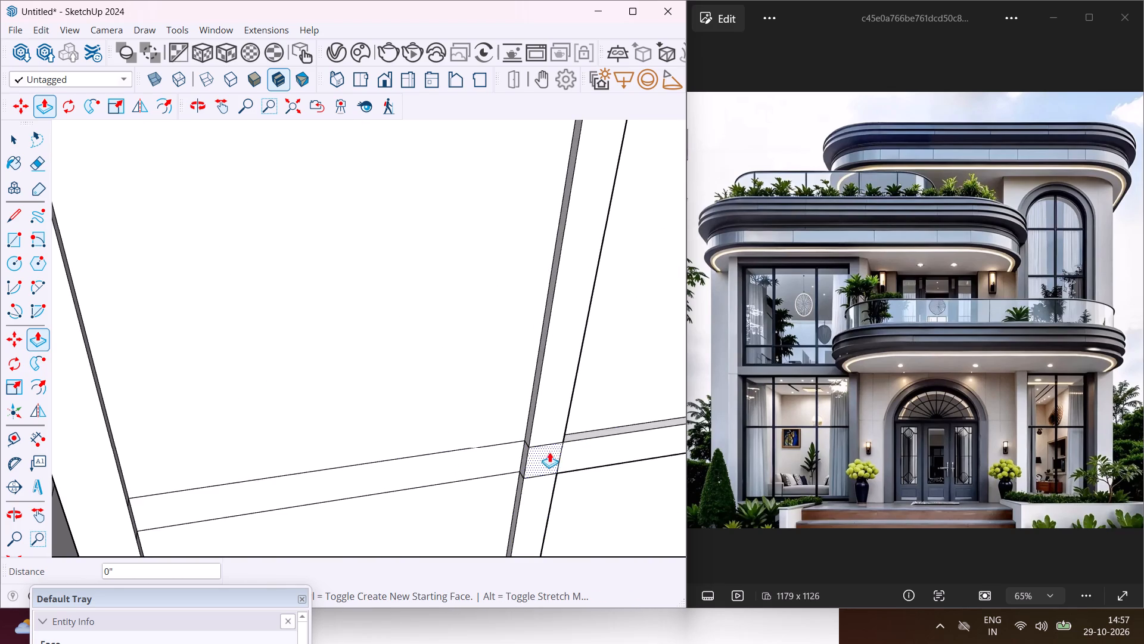
double_click(514, 451)
scroll(528, 457, down, 17)
middle_drag(528, 457, 528, 346)
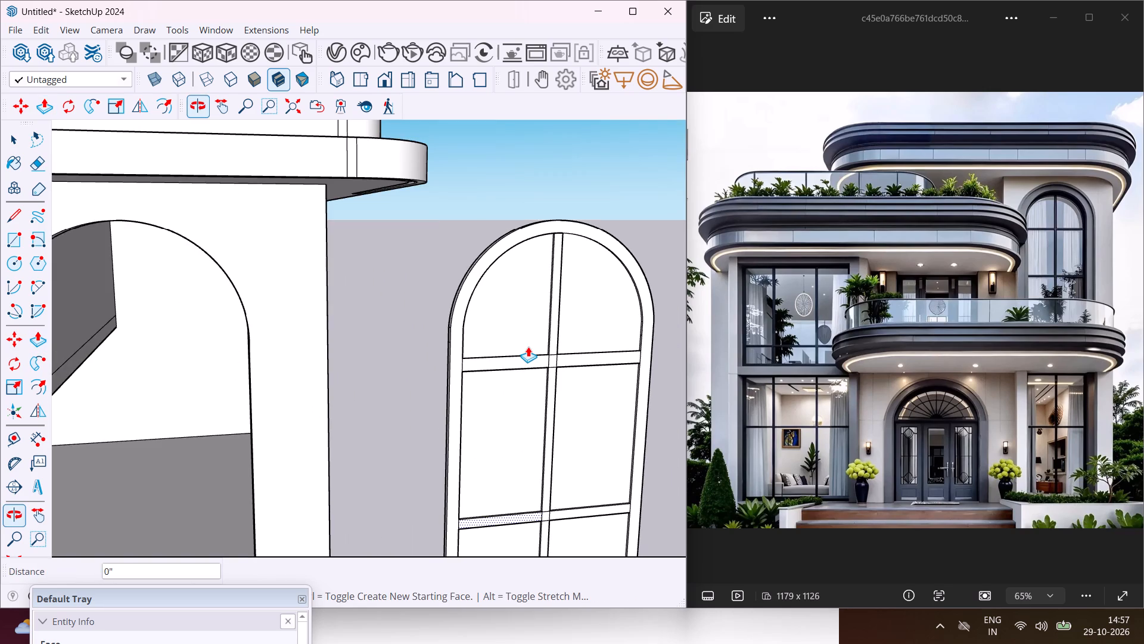
scroll(528, 346, down, 5)
key(Escape)
key(space)
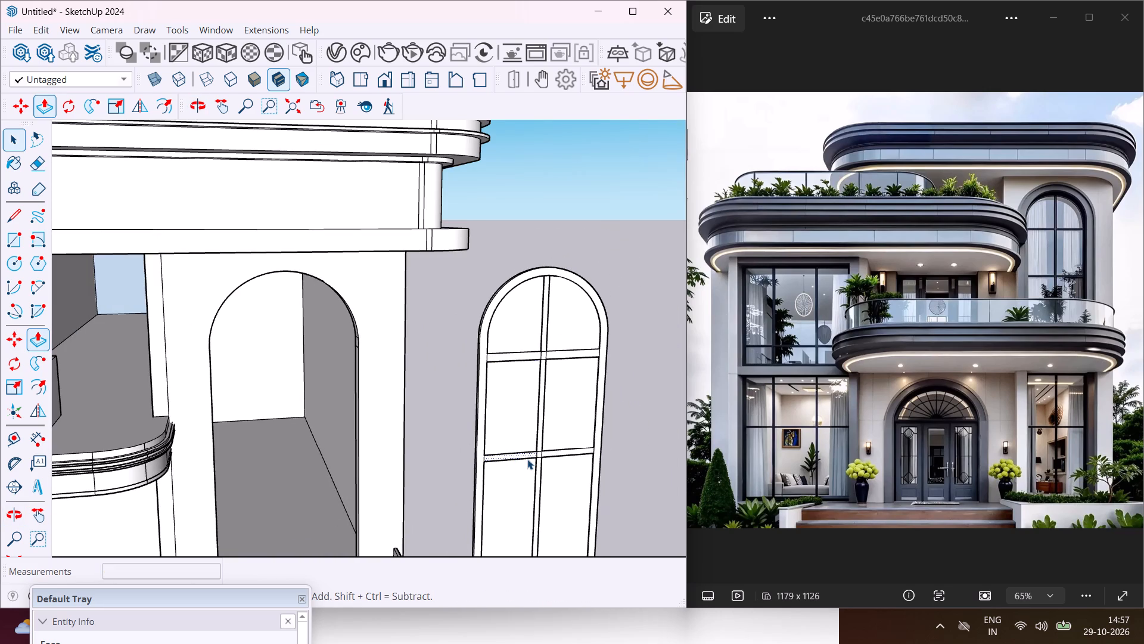
Move the curtain beside the villa's left wall about 46' 5" to the base of the arched opening's right jamb.
scroll(527, 459, down, 11)
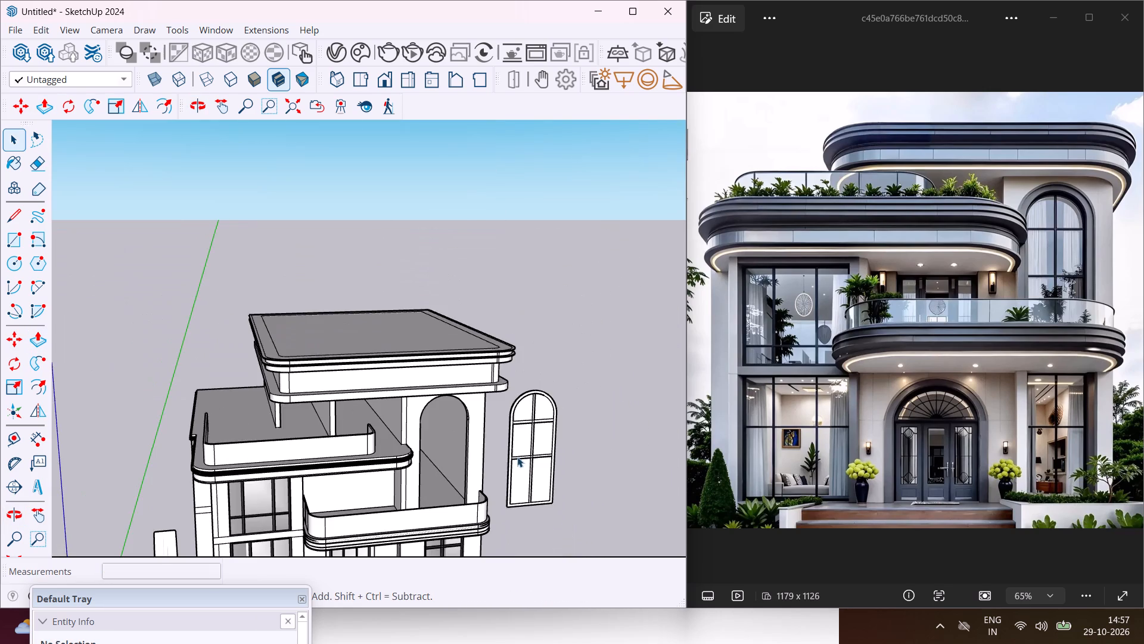
middle_drag(512, 451, 500, 355)
scroll(499, 353, down, 6)
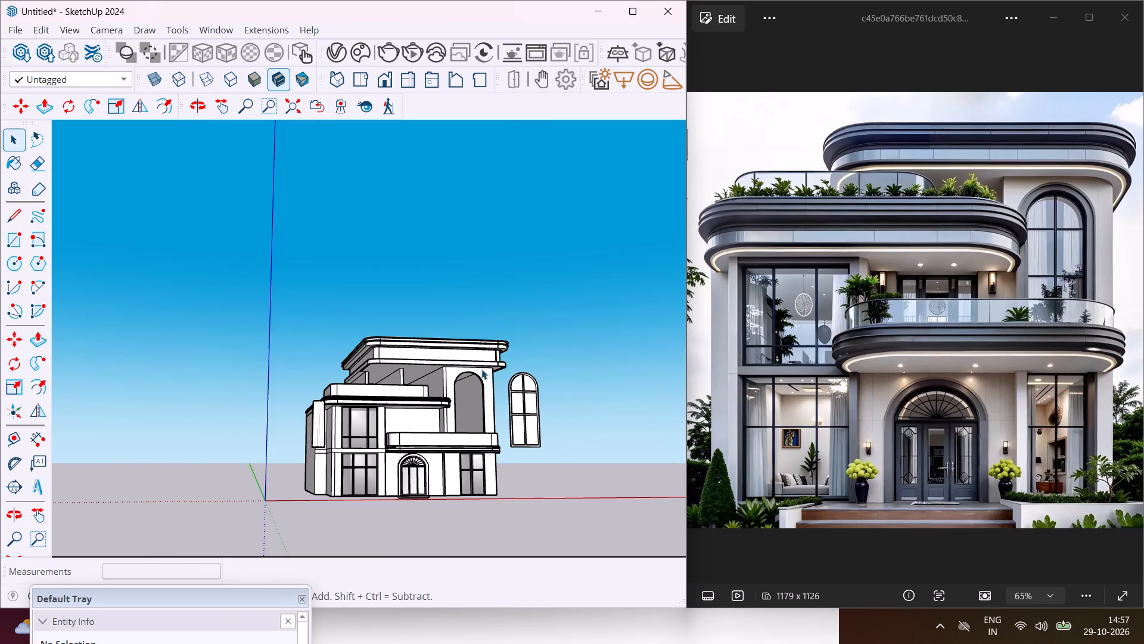
scroll(315, 441, up, 8)
click(322, 443)
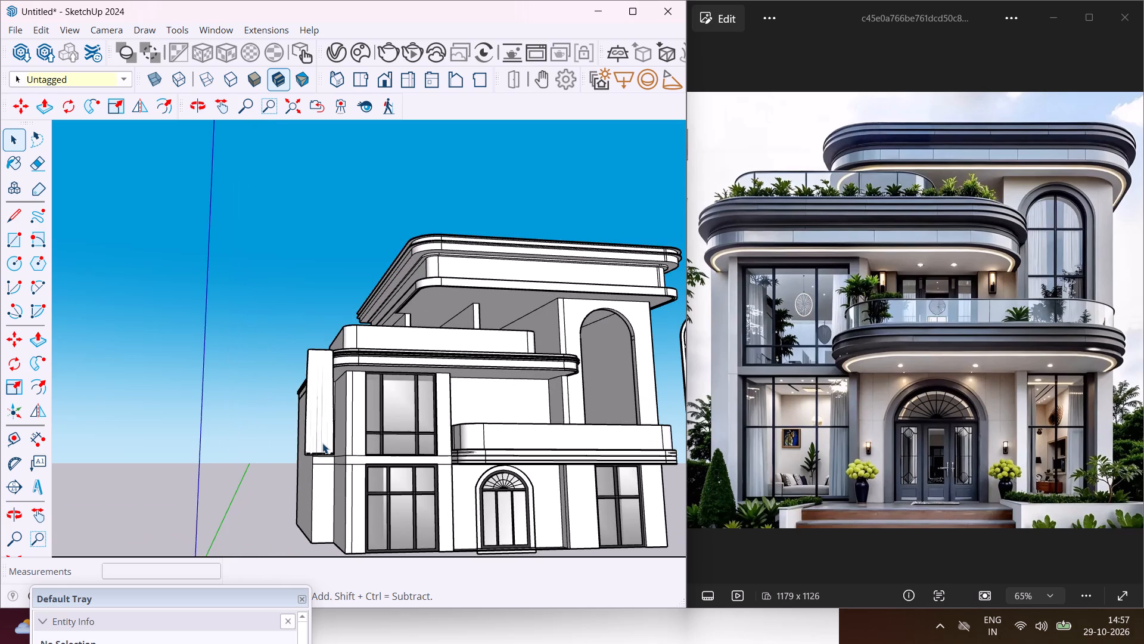
key(m)
scroll(310, 457, up, 5)
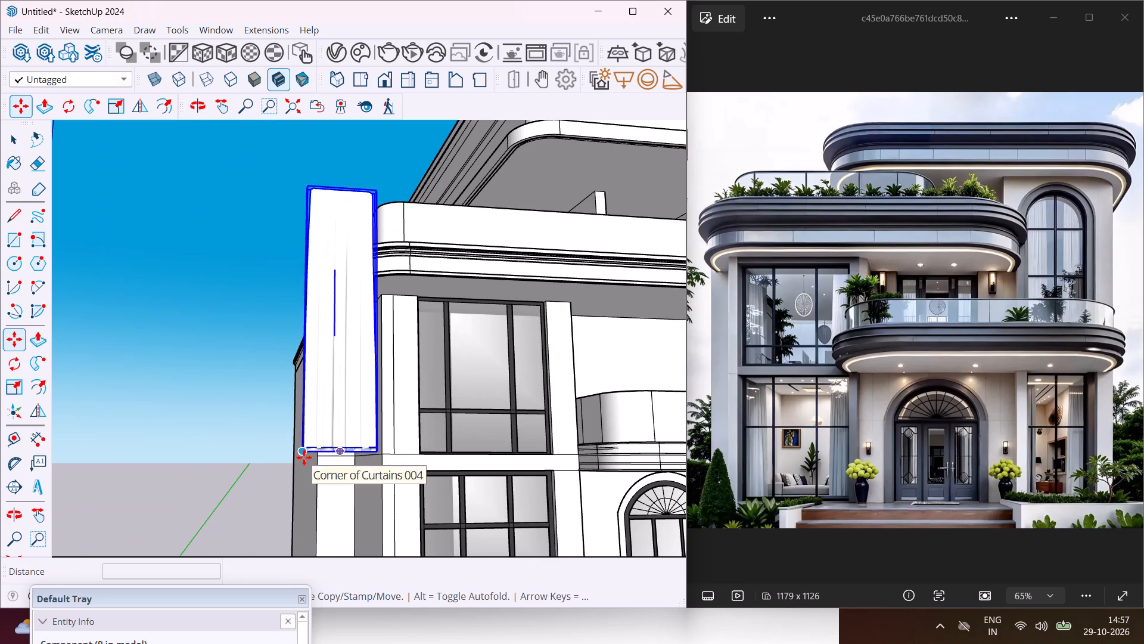
click(303, 451)
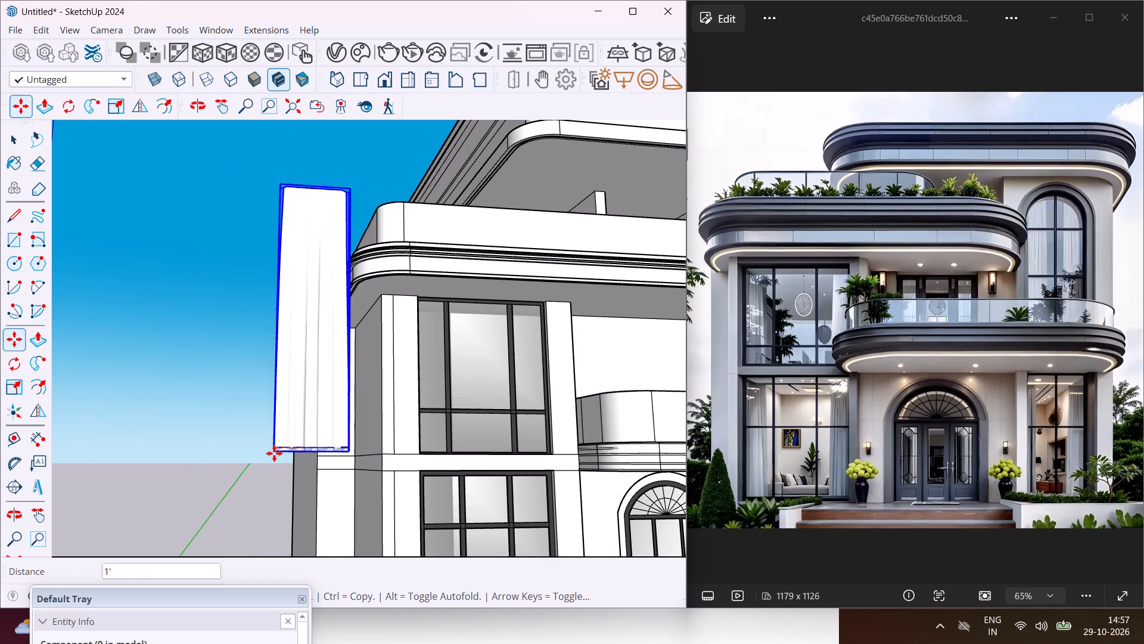
scroll(272, 453, down, 12)
middle_drag(545, 405, 537, 454)
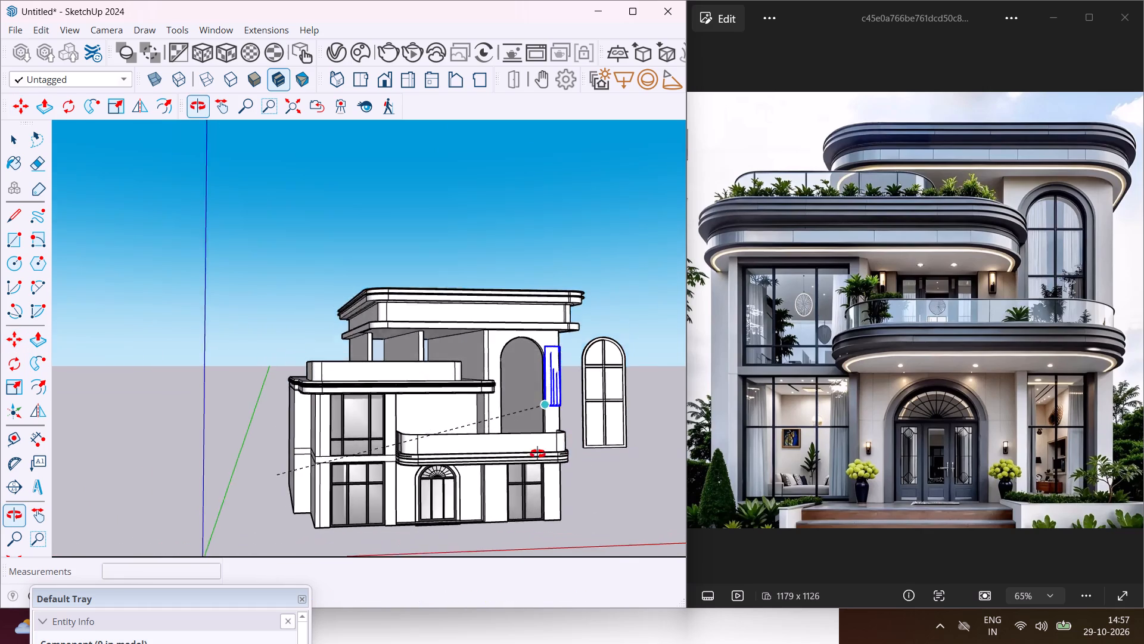
middle_drag(537, 454, 533, 524)
scroll(522, 405, up, 8)
scroll(535, 470, up, 2)
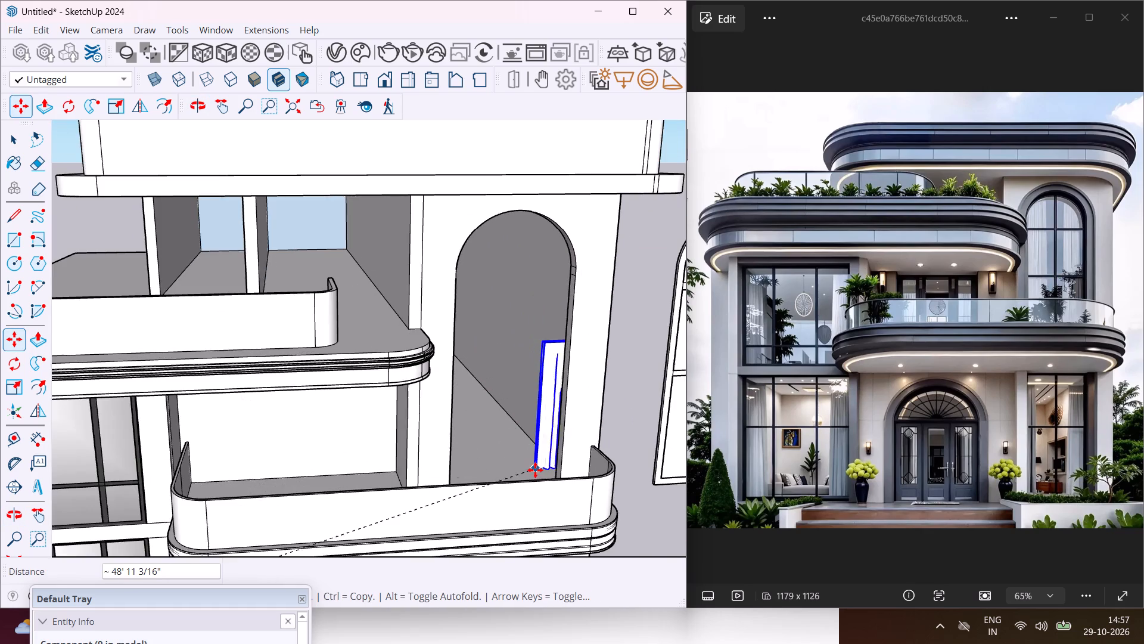
scroll(535, 470, up, 2)
middle_drag(535, 470, 556, 528)
scroll(536, 482, up, 7)
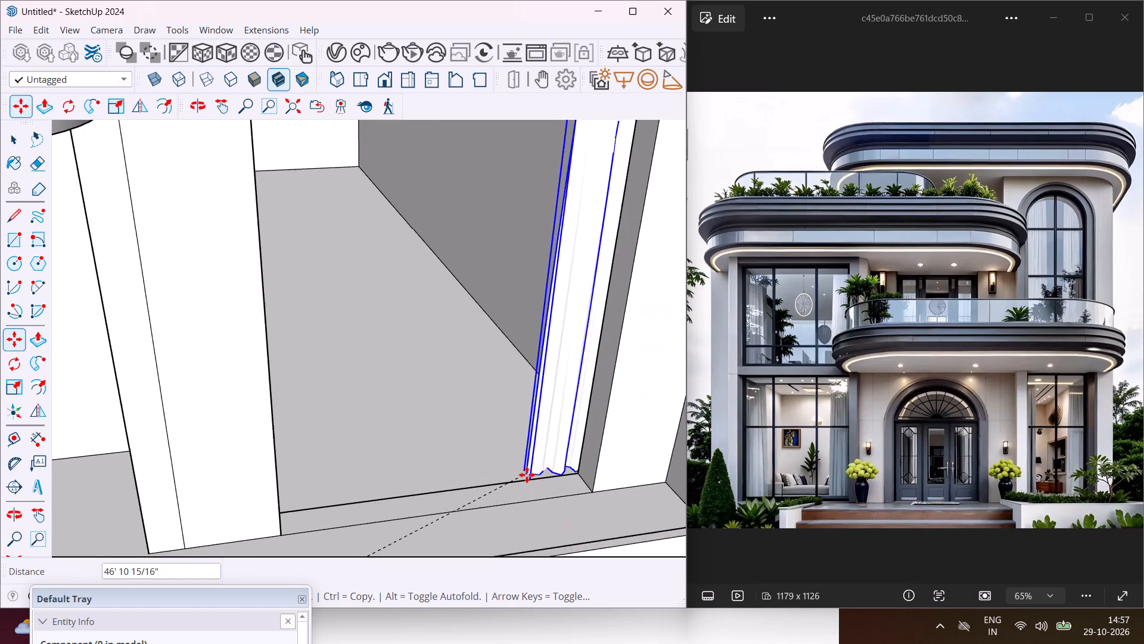
click(505, 479)
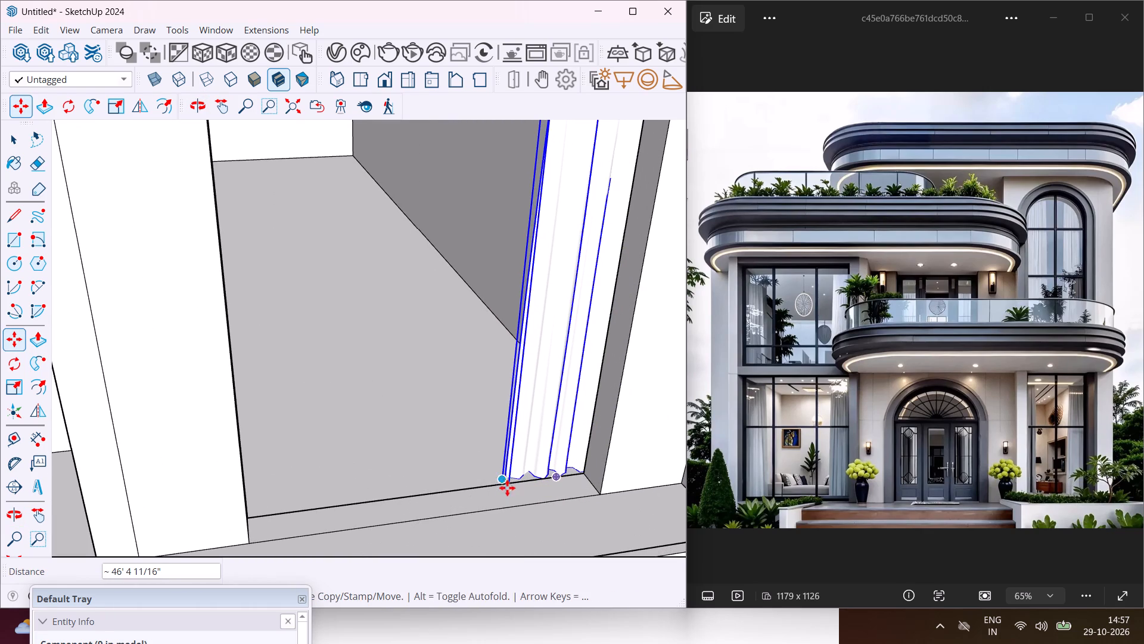
Copy the curtain about 6' 10" across the arched opening to its left jamb.
click(579, 474)
scroll(358, 493, down, 4)
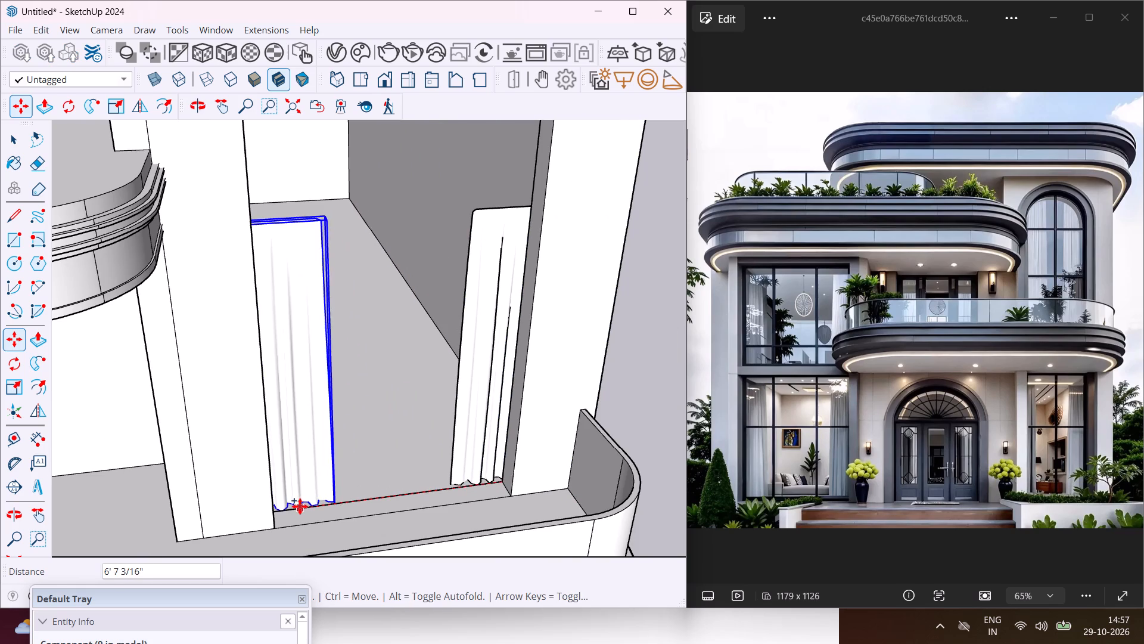
click(294, 509)
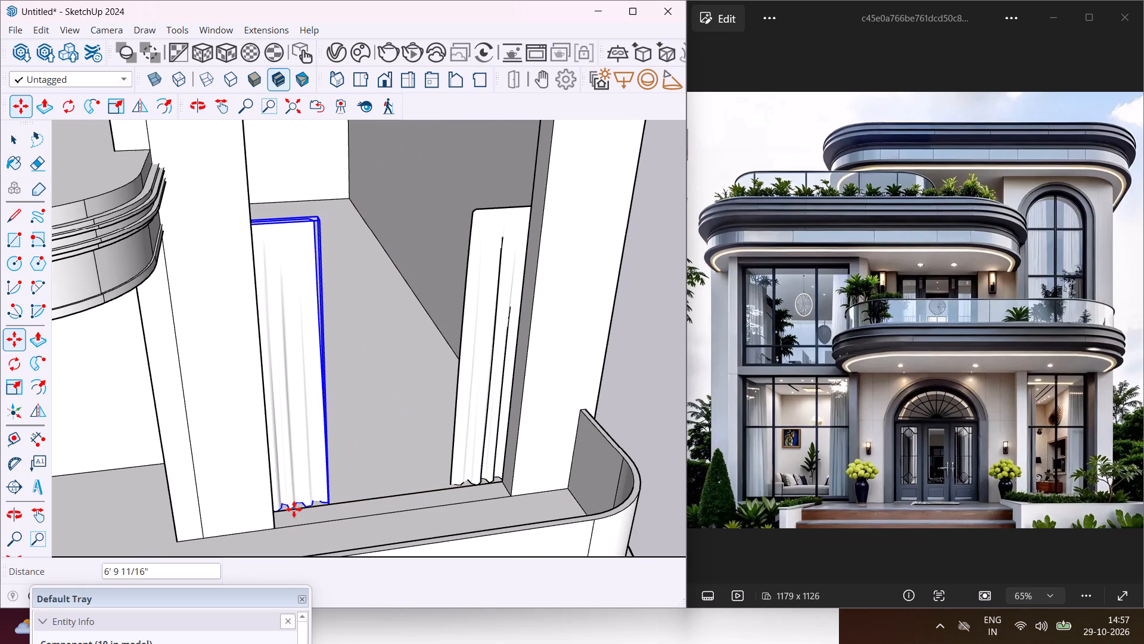
key(Escape)
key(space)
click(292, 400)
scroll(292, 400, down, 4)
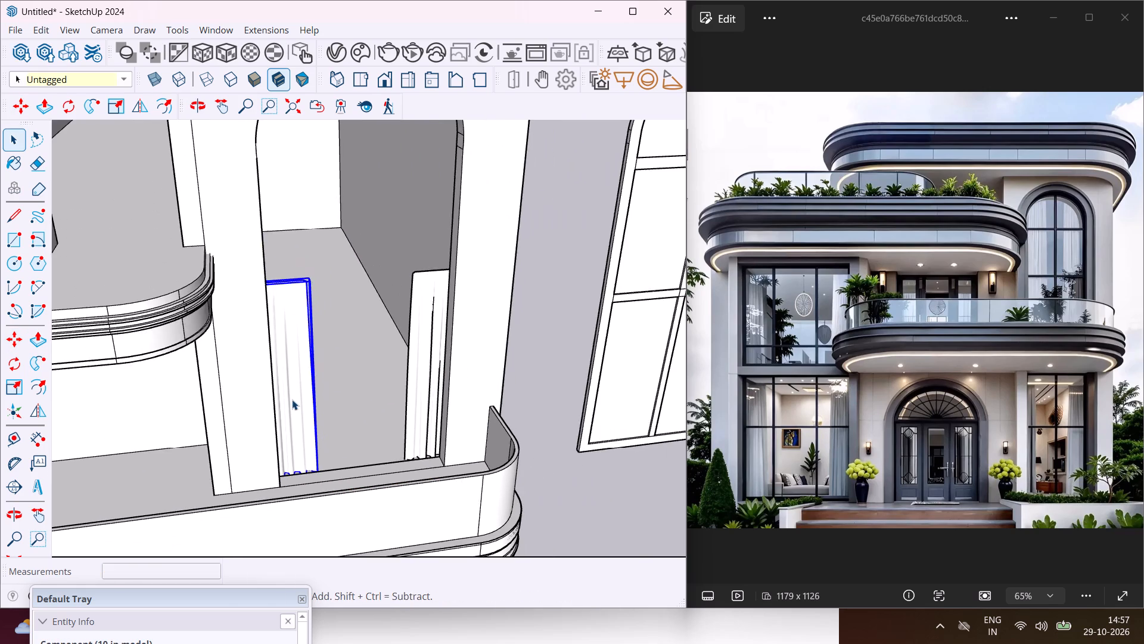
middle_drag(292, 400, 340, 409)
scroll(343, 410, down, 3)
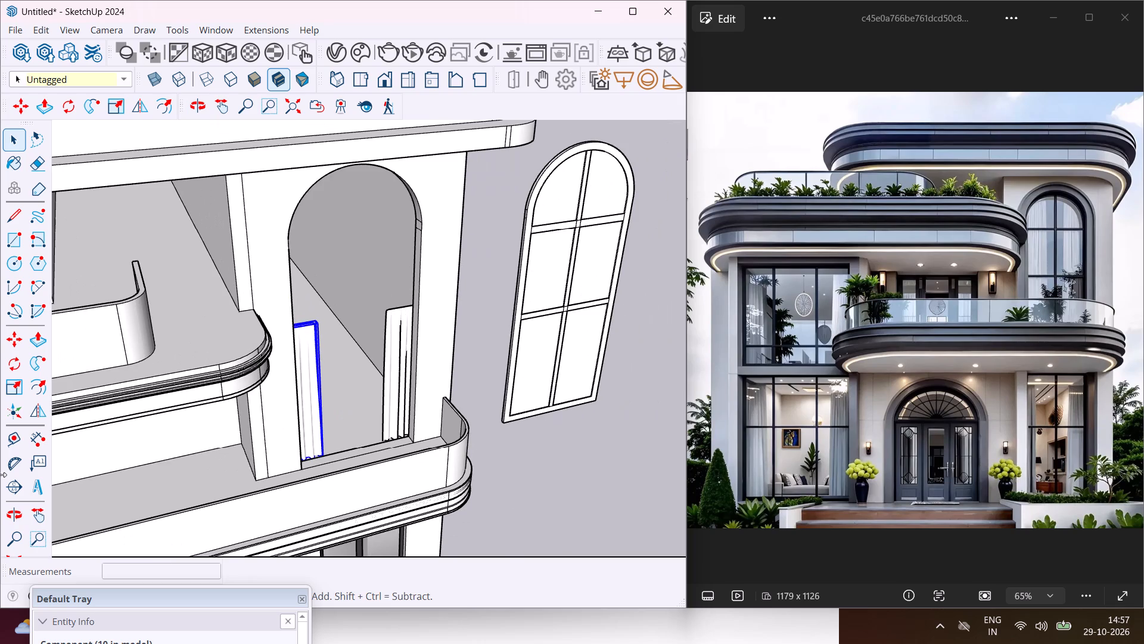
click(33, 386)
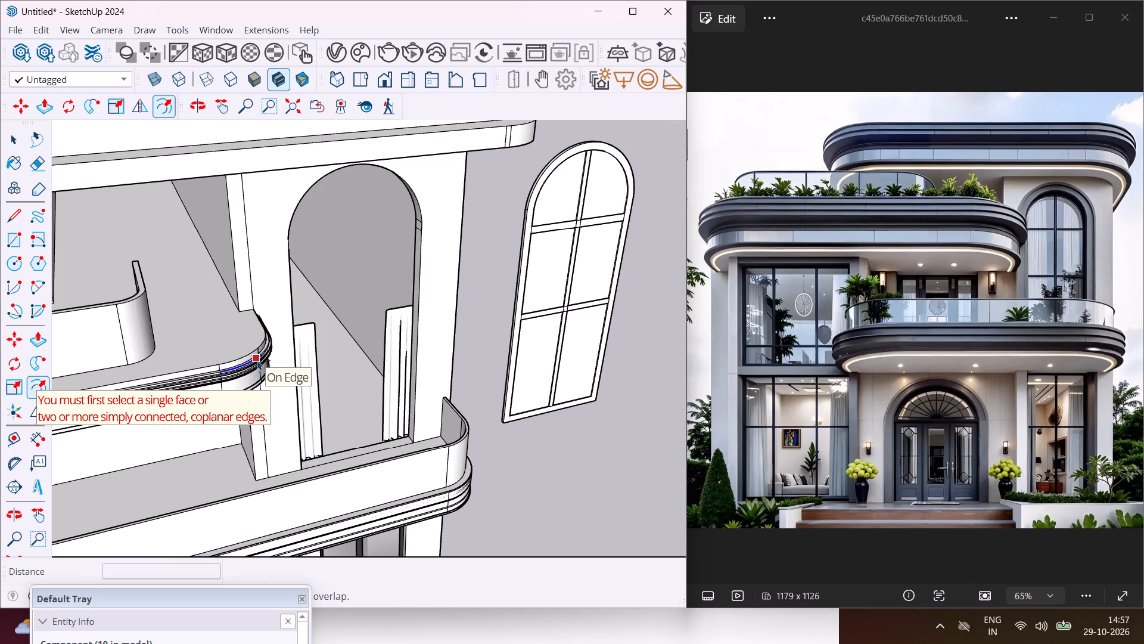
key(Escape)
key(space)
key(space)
Scale the curtain at the arched opening's left jamb vertically by about 1.83 so it reaches into the arch.
click(307, 364)
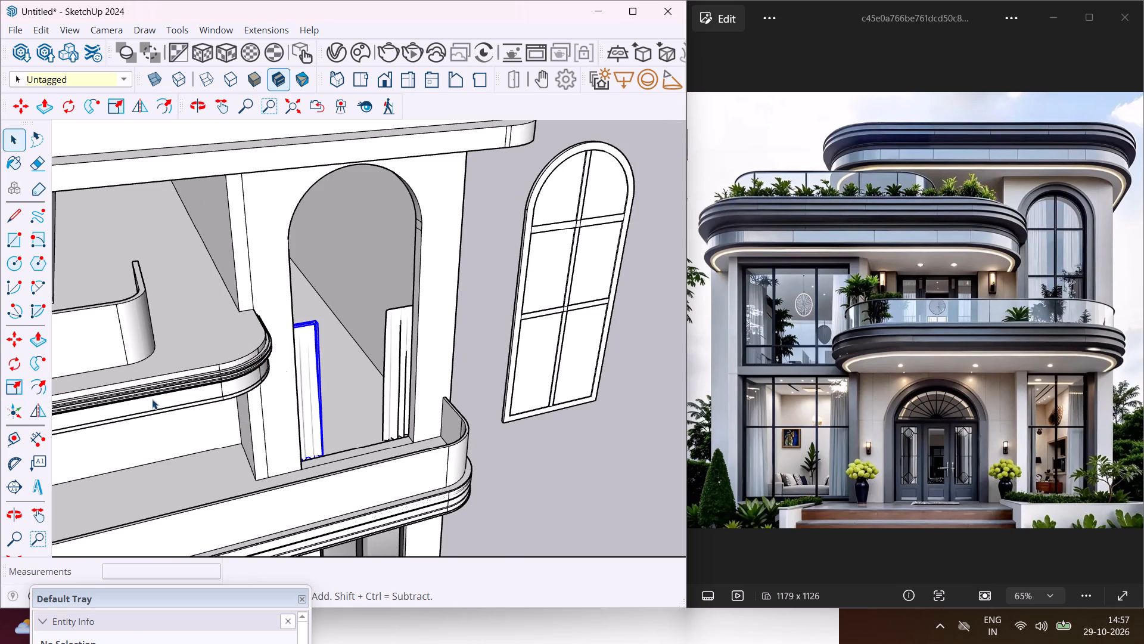
click(12, 392)
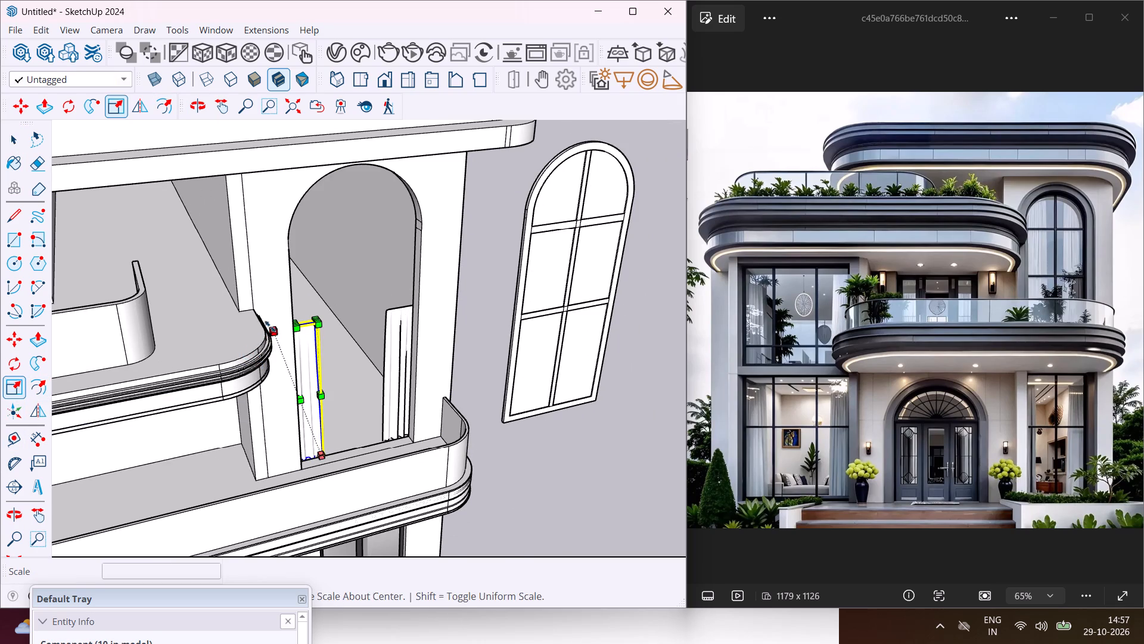
scroll(271, 326, up, 9)
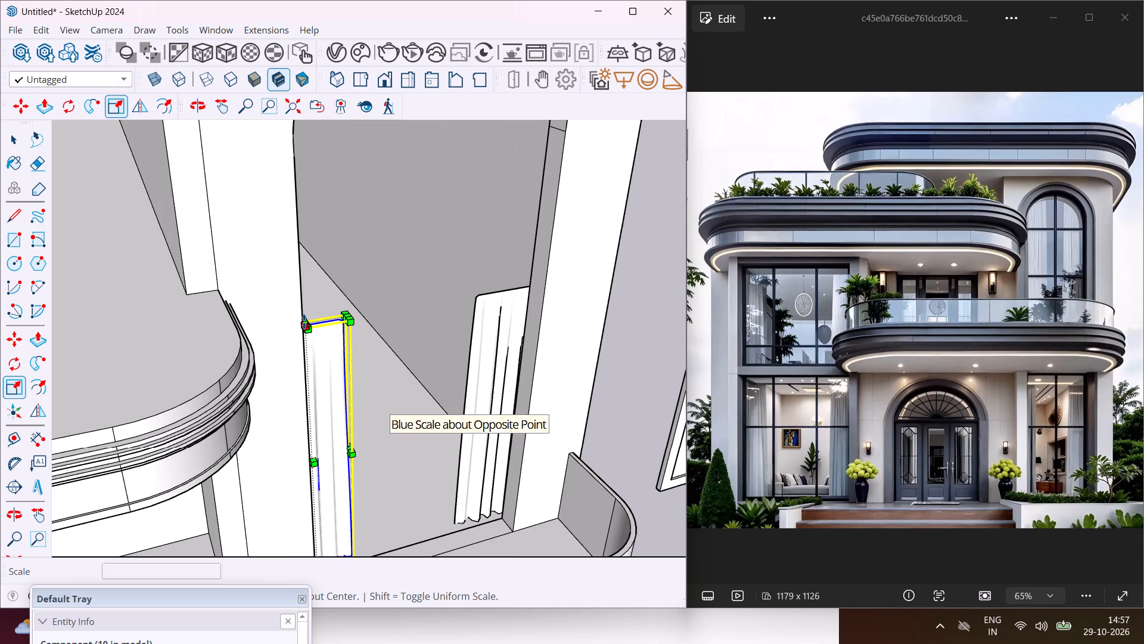
scroll(304, 321, up, 9)
scroll(307, 326, down, 3)
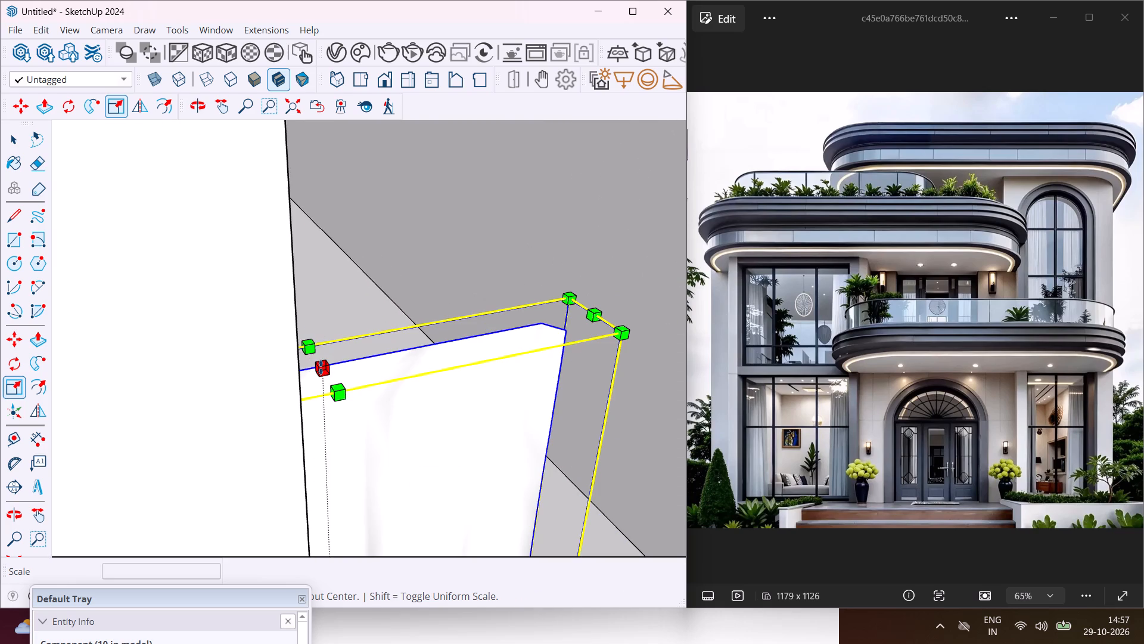
click(321, 367)
scroll(310, 326, down, 18)
scroll(310, 326, down, 4)
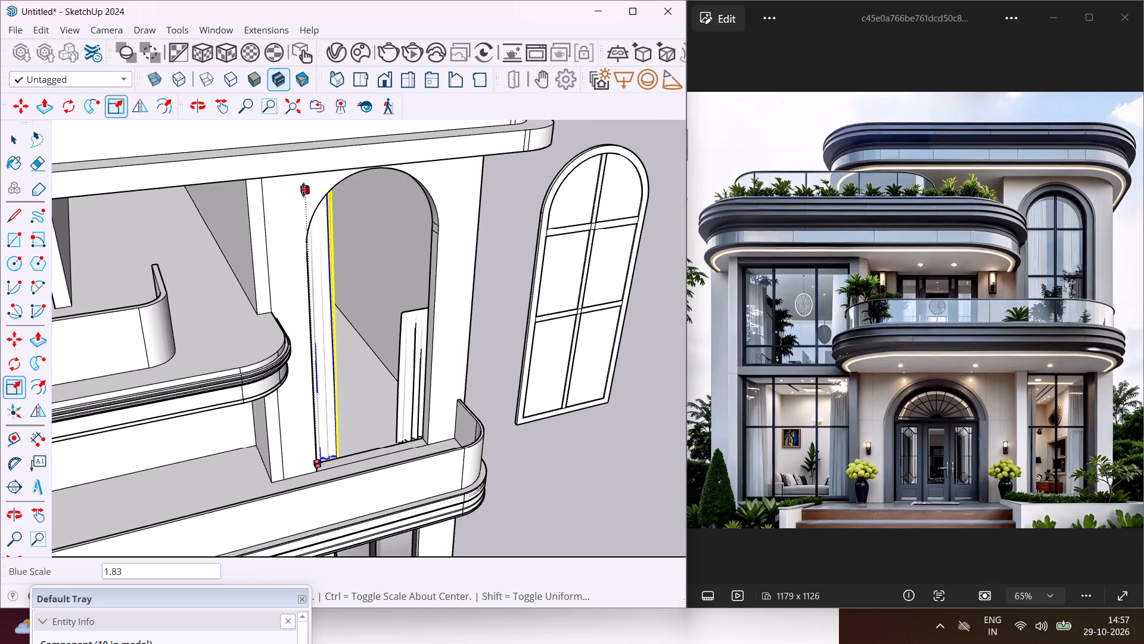
click(303, 190)
key(Escape)
Delete the short curtain at the arched opening's right jamb.
key(space)
click(412, 331)
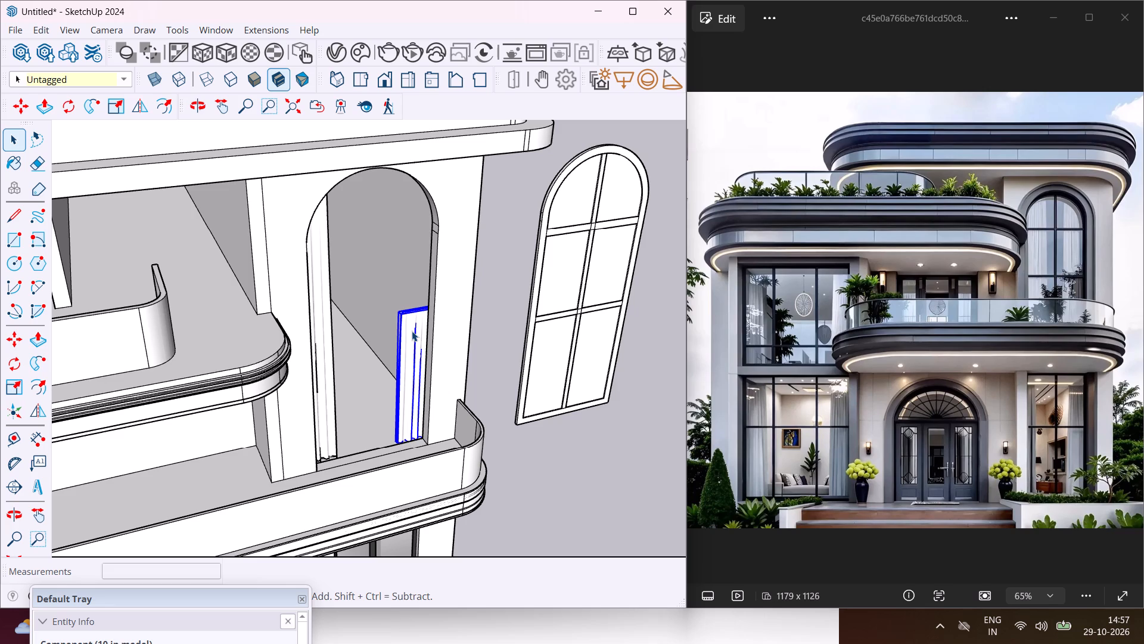
key(Delete)
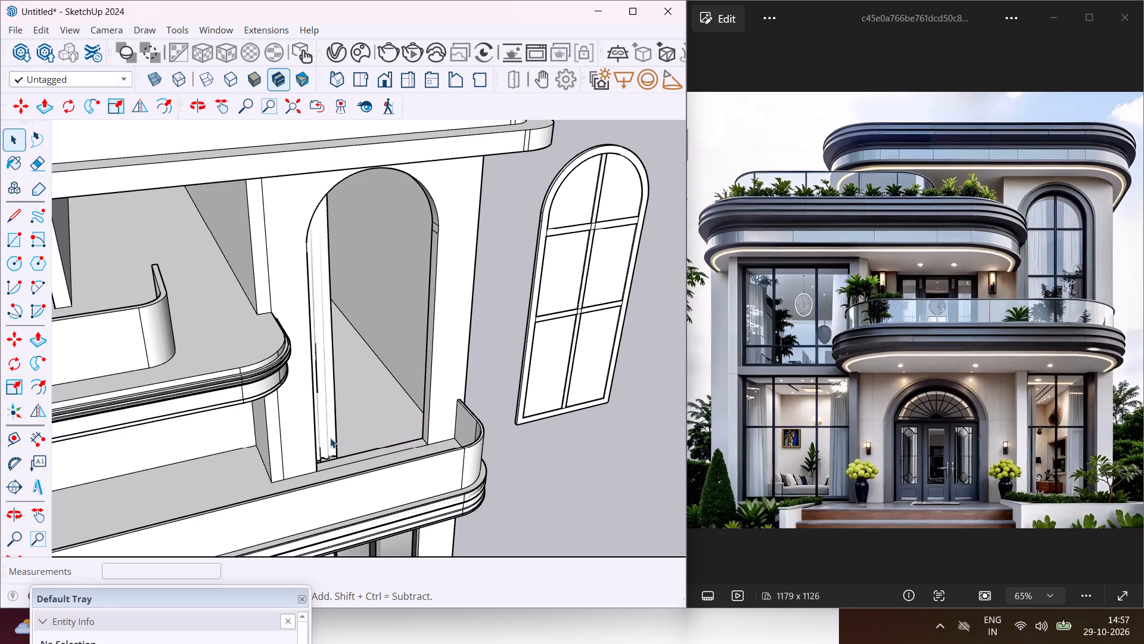
Copy the tall curtain about 6' 1" across the arched opening to its right jamb.
click(330, 438)
key(m)
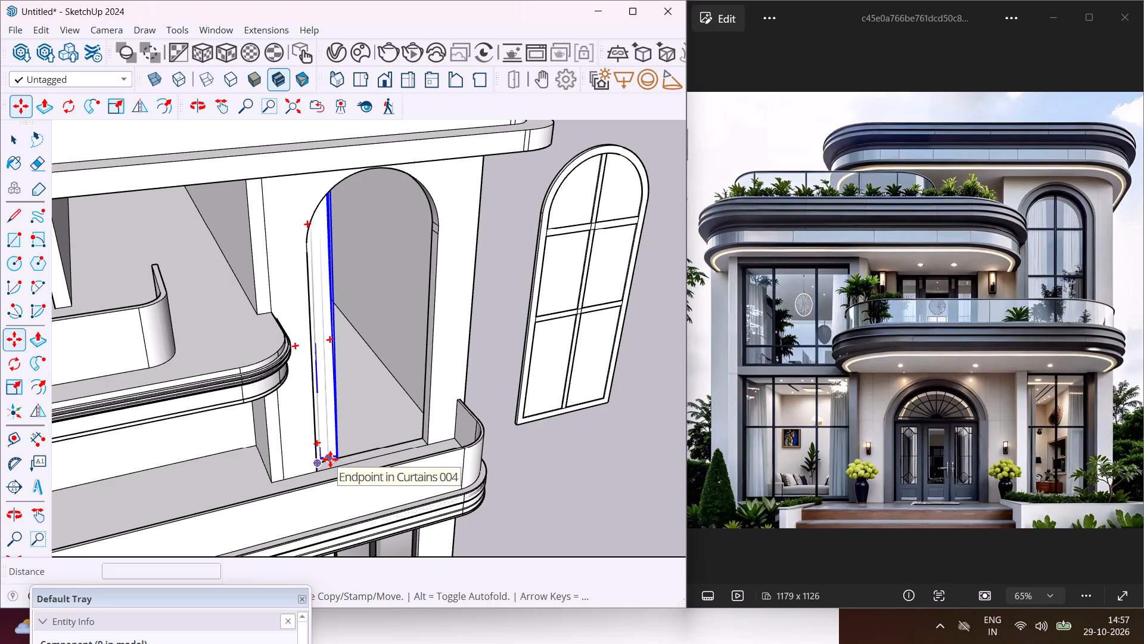
middle_drag(330, 459, 245, 481)
scroll(318, 437, up, 8)
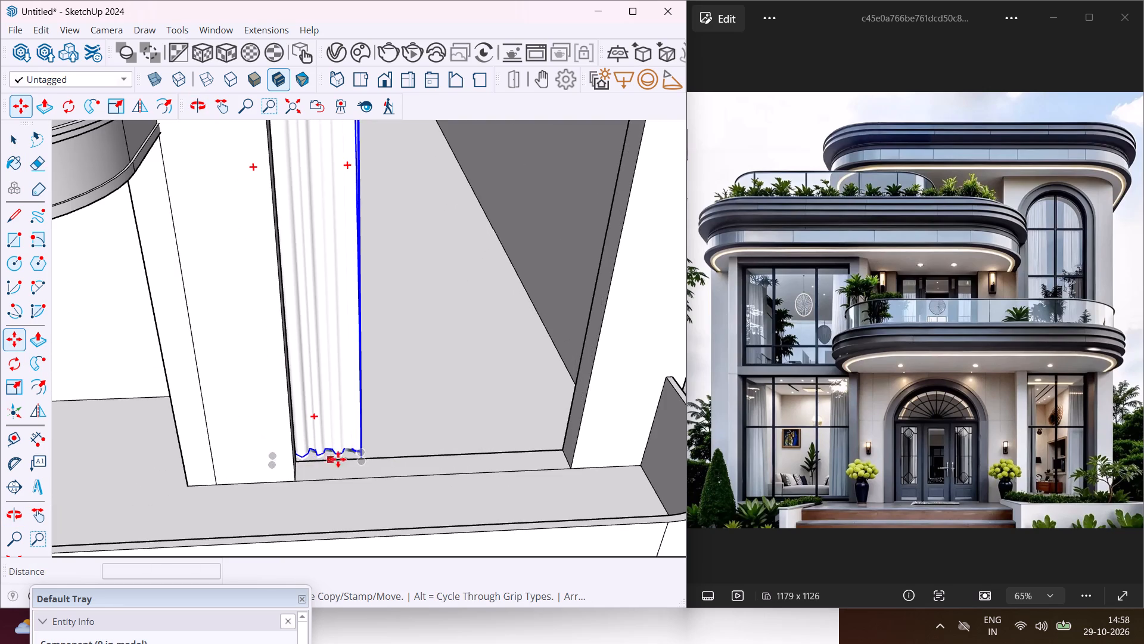
click(334, 456)
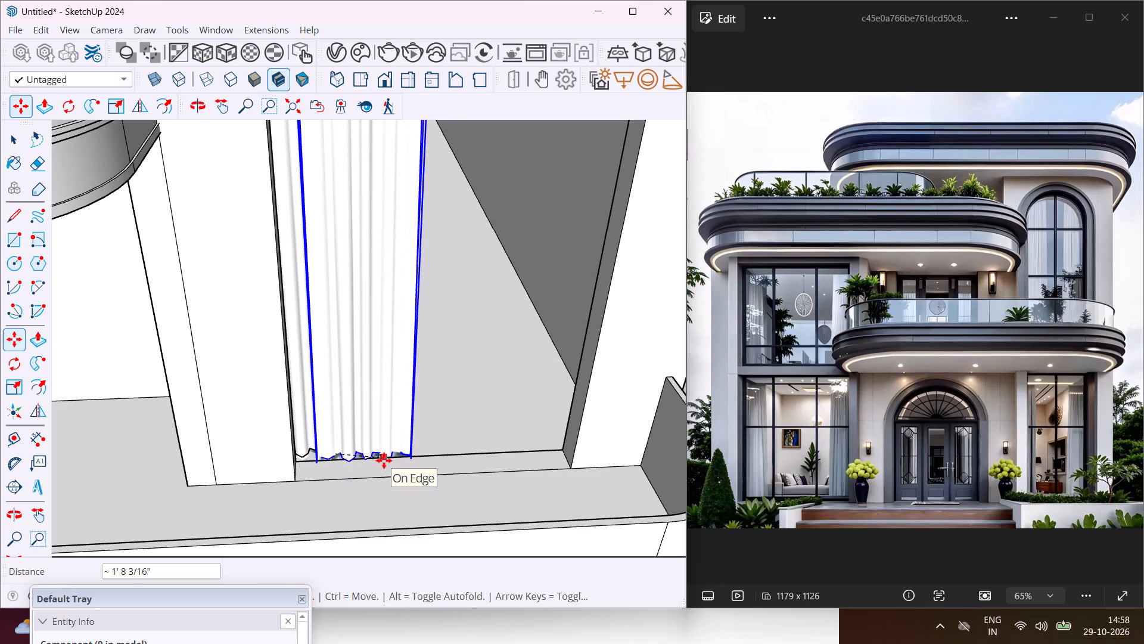
scroll(384, 460, down, 3)
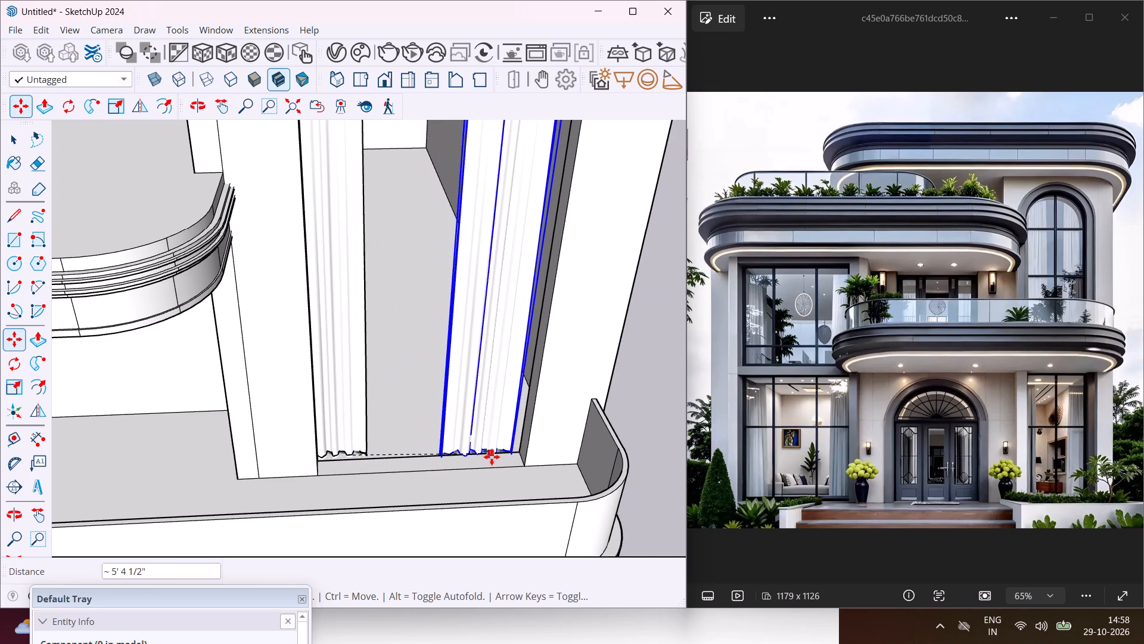
click(510, 456)
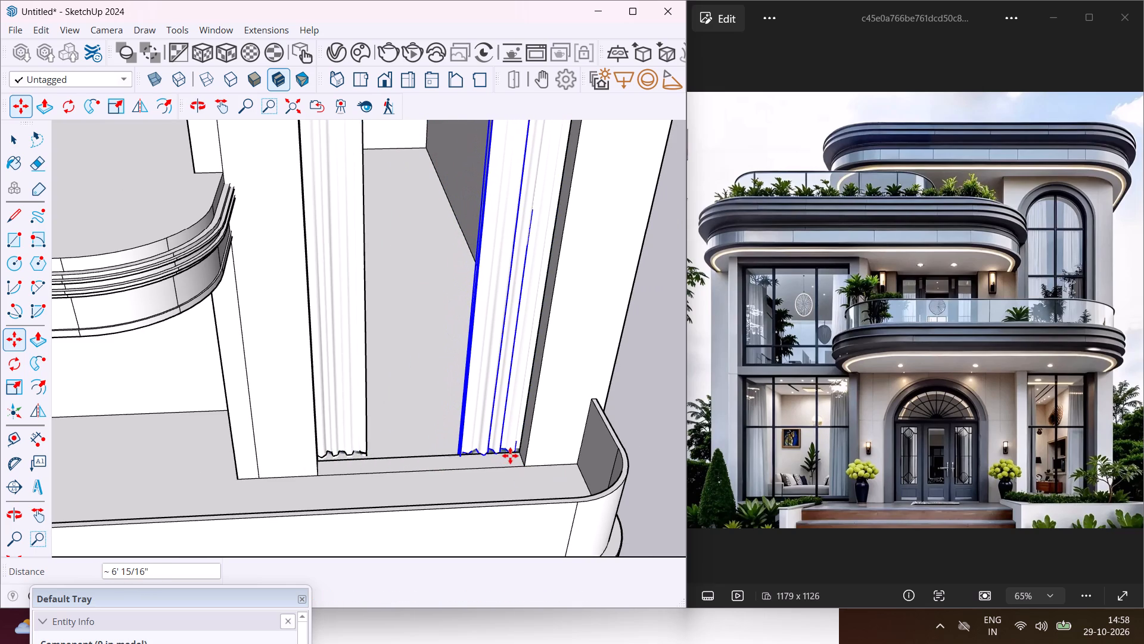
key(Escape)
key(space)
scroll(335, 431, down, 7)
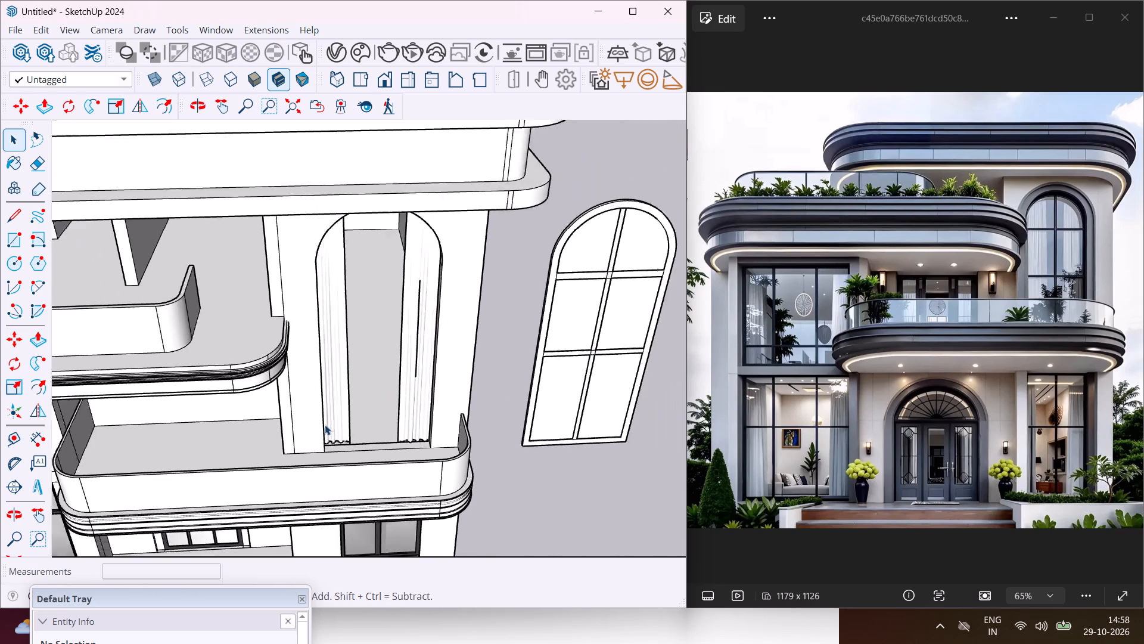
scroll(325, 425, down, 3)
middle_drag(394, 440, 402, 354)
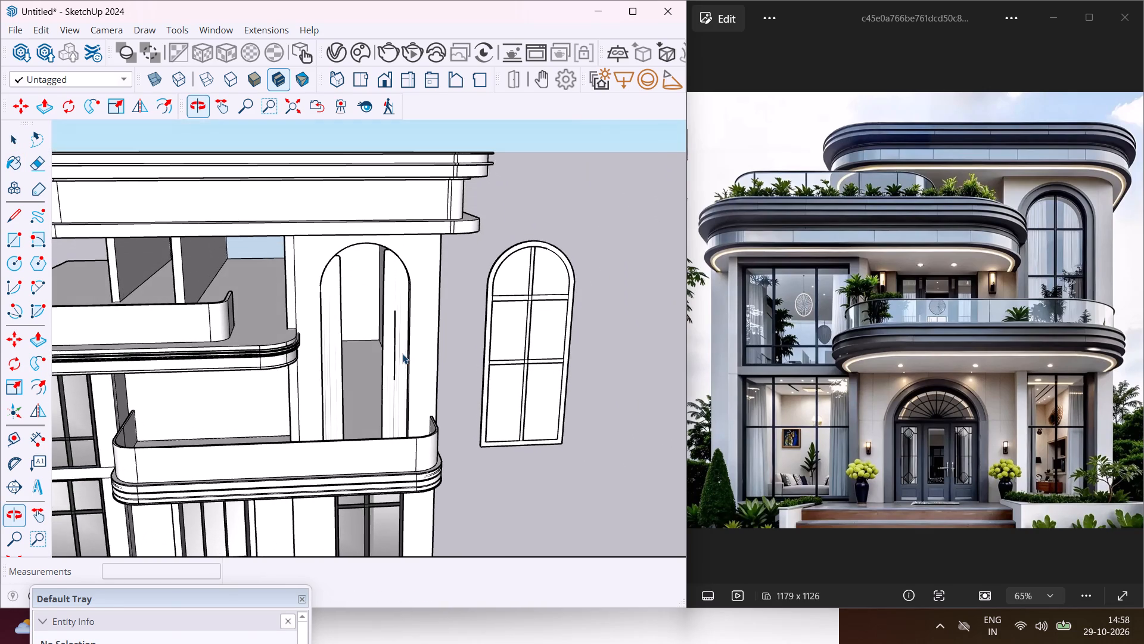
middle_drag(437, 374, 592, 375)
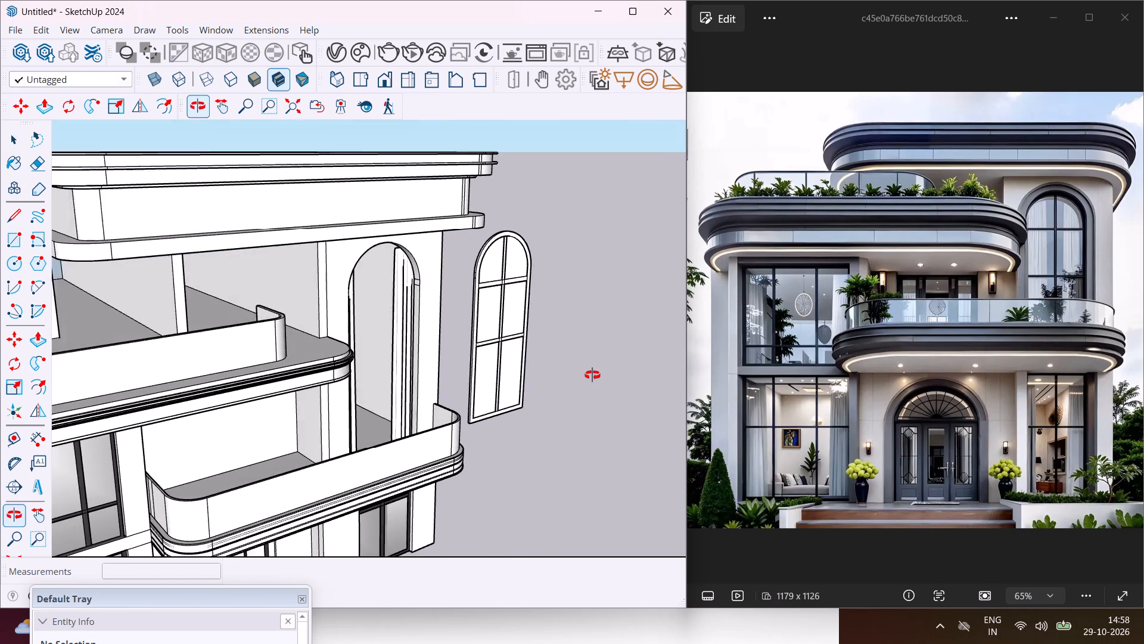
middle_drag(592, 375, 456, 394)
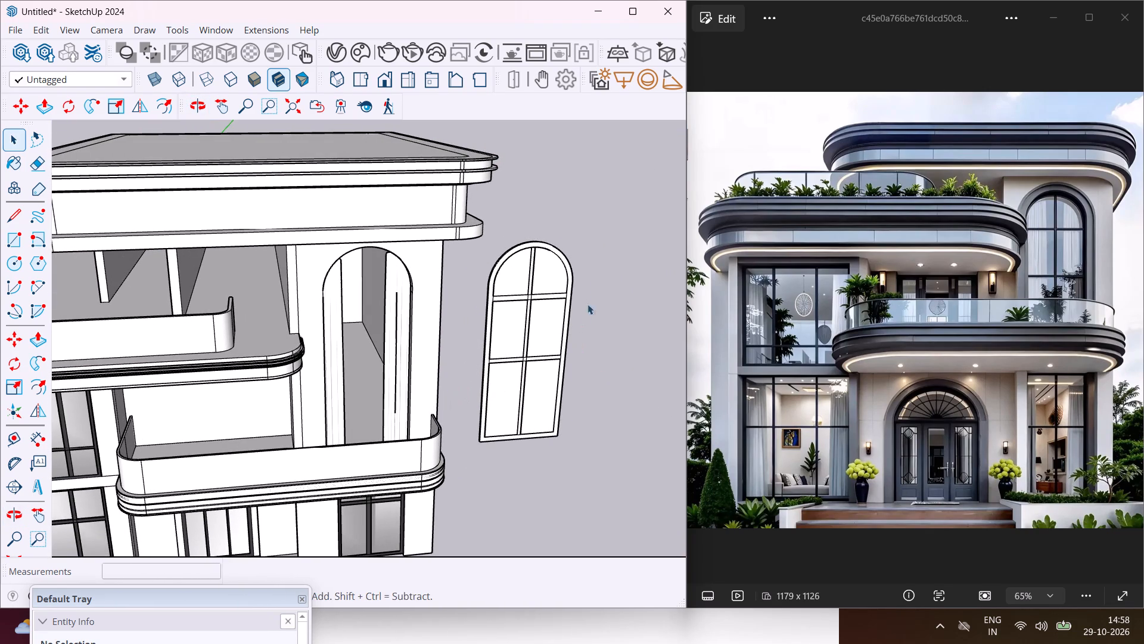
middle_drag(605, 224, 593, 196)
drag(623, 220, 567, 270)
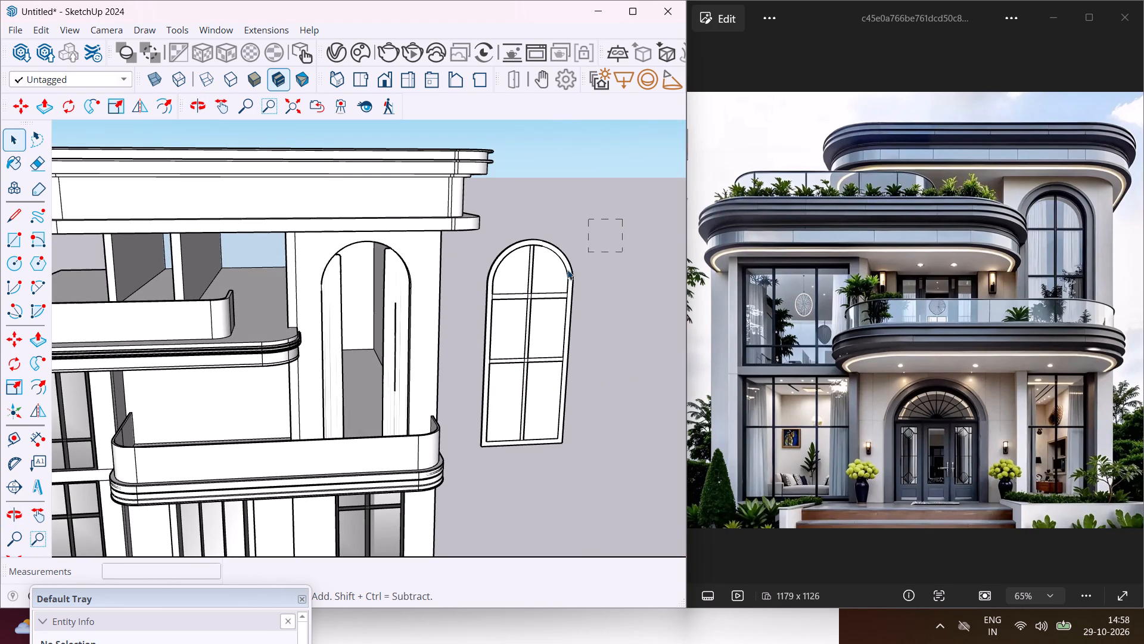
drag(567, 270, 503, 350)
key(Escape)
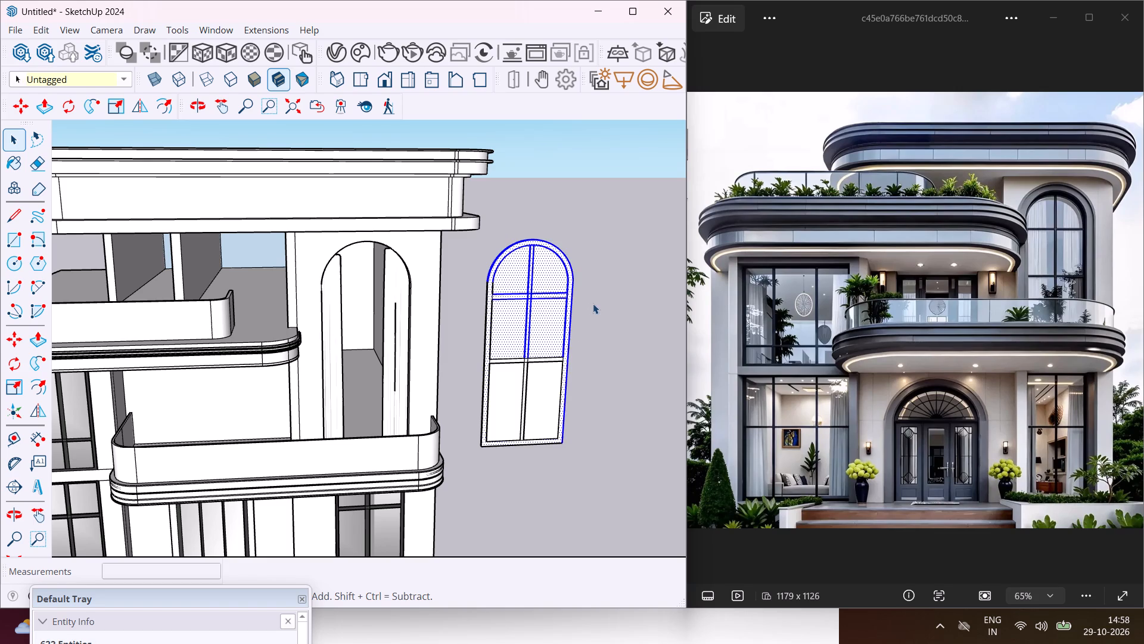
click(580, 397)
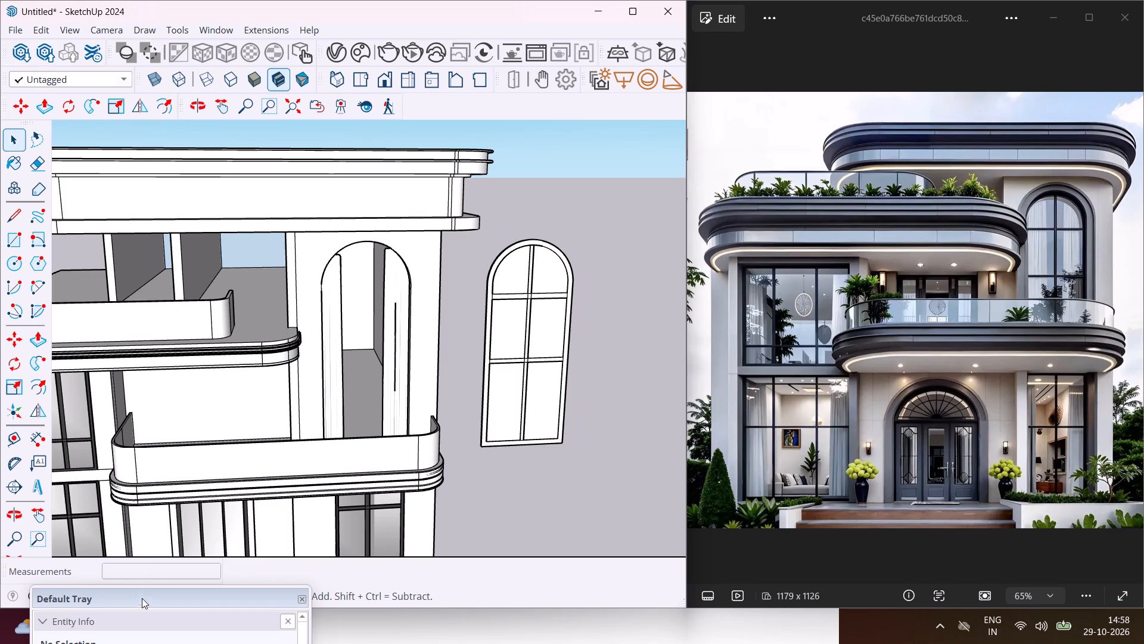
Paint all six panes of the freestanding arched window with the Mirror 01 material.
drag(144, 602, 176, 400)
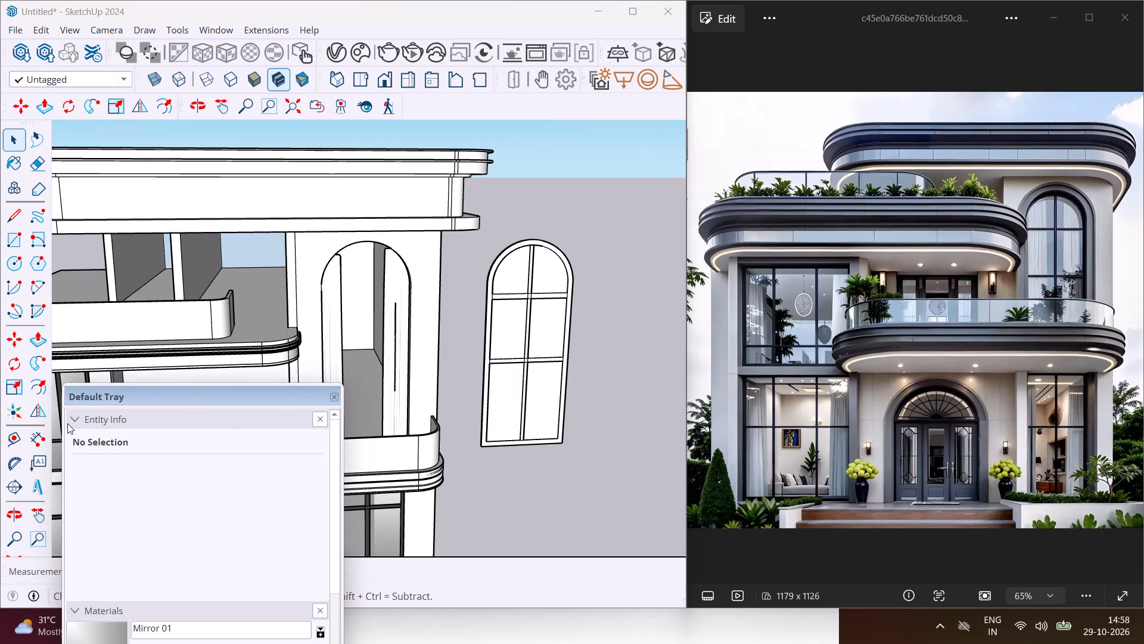
click(67, 423)
click(98, 482)
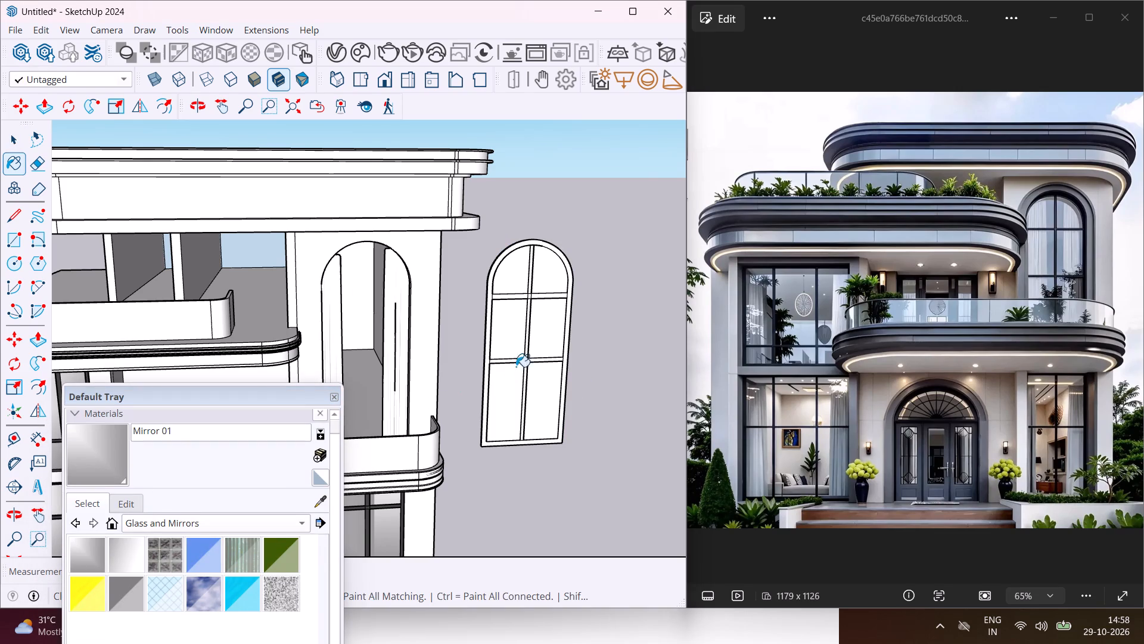
scroll(530, 279, up, 7)
click(514, 269)
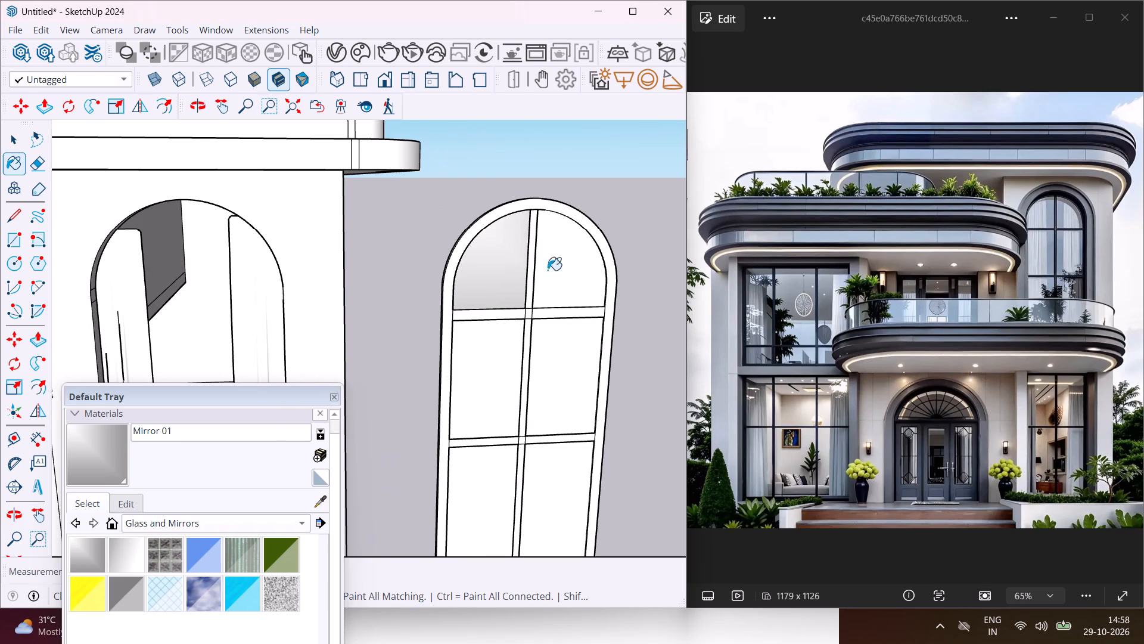
click(552, 270)
click(558, 349)
click(509, 351)
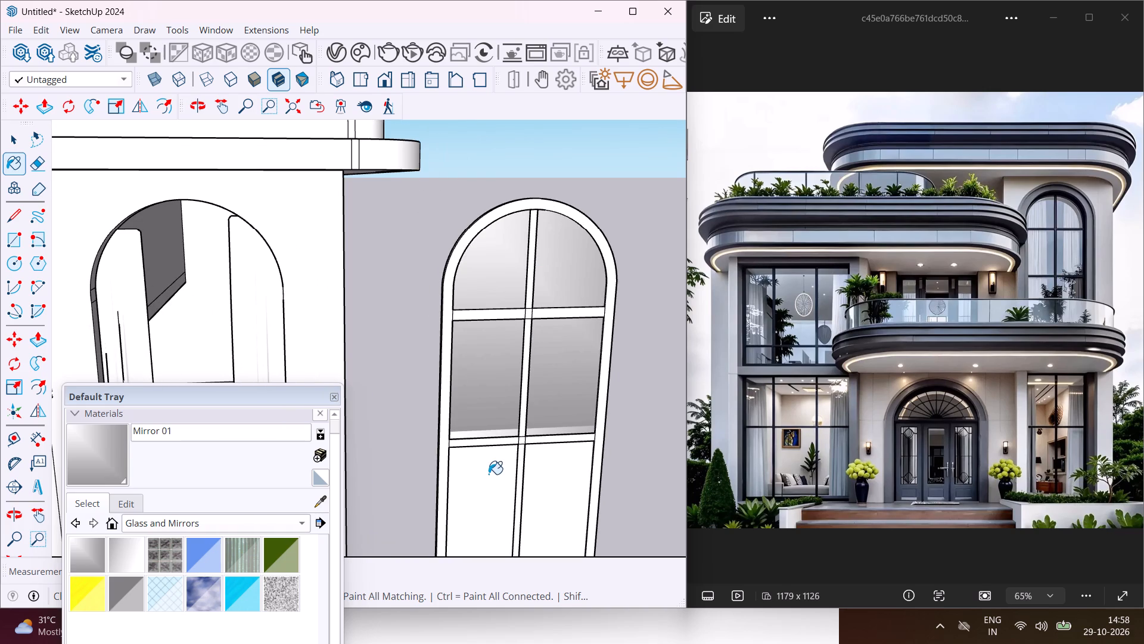
click(489, 474)
click(551, 469)
Paint the arched window's outer frame and the vertical bar's top segment with dark grey Color M07 from the Colors collection.
click(156, 522)
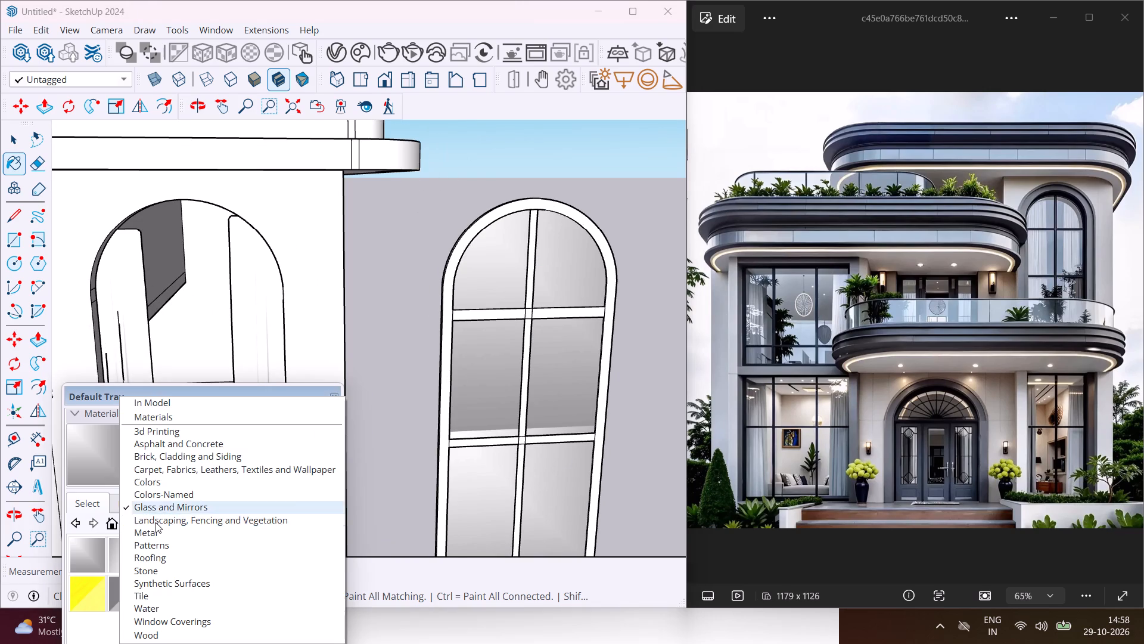
click(163, 487)
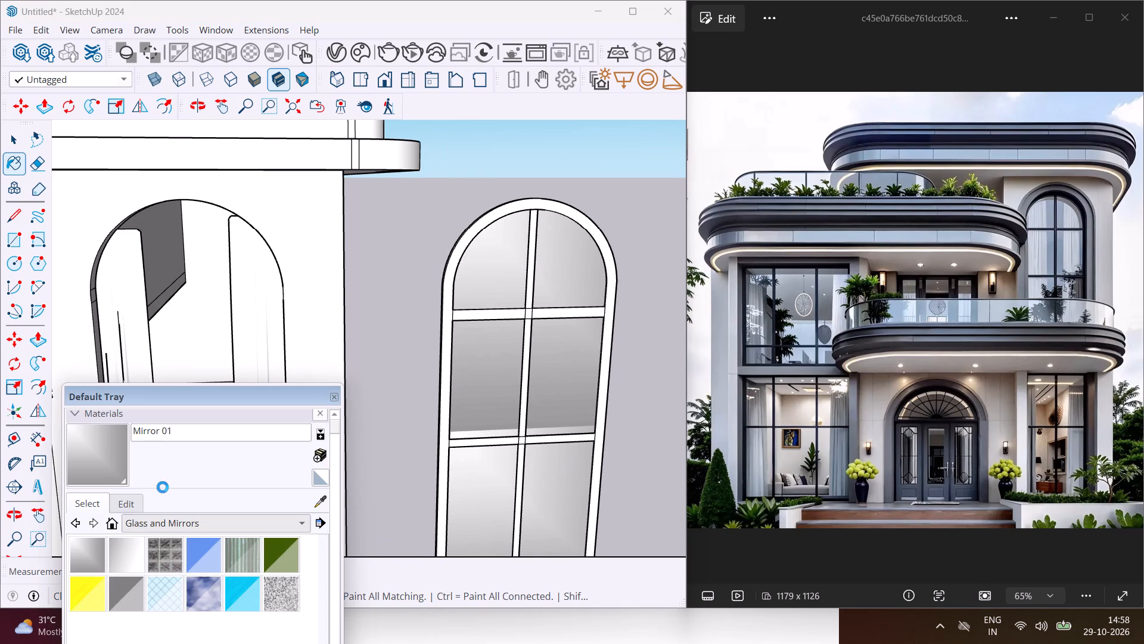
scroll(177, 549, down, 12)
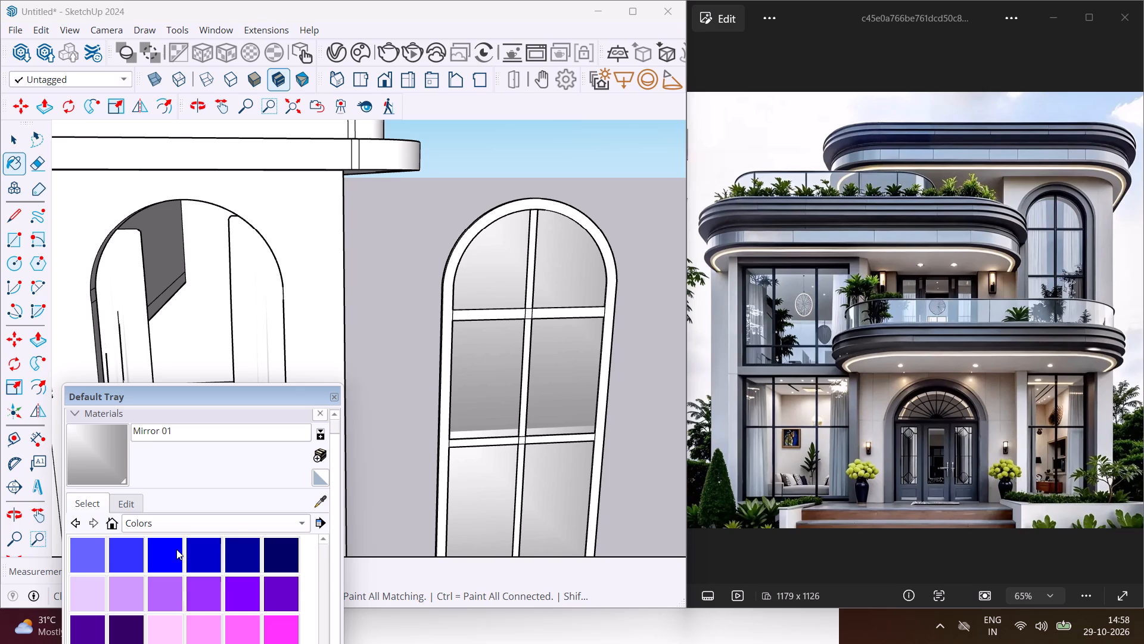
scroll(175, 555, down, 6)
click(128, 562)
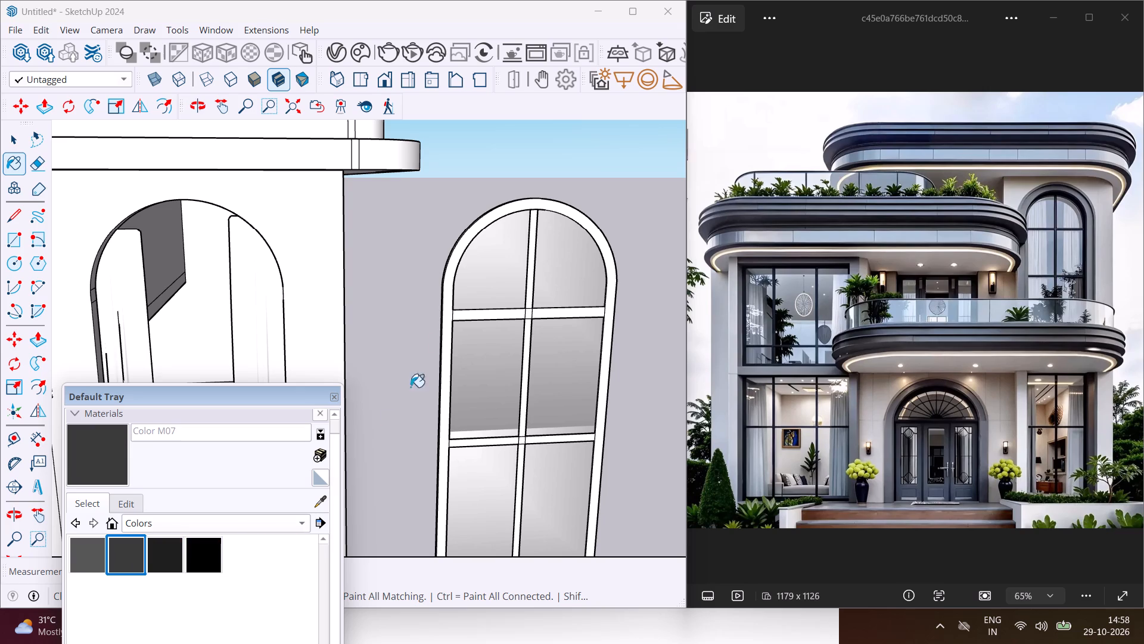
scroll(505, 221, up, 12)
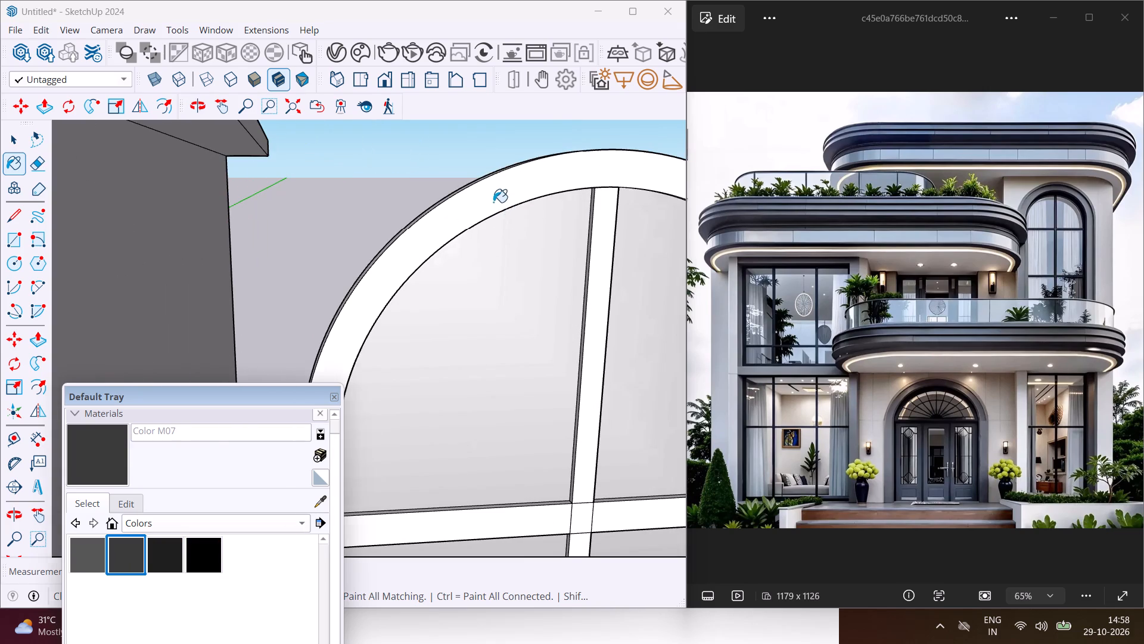
click(493, 202)
click(598, 234)
Paint the arched window's upper crossbar, its crossing and the vertical bar's middle segment with Color M07.
scroll(597, 228, down, 6)
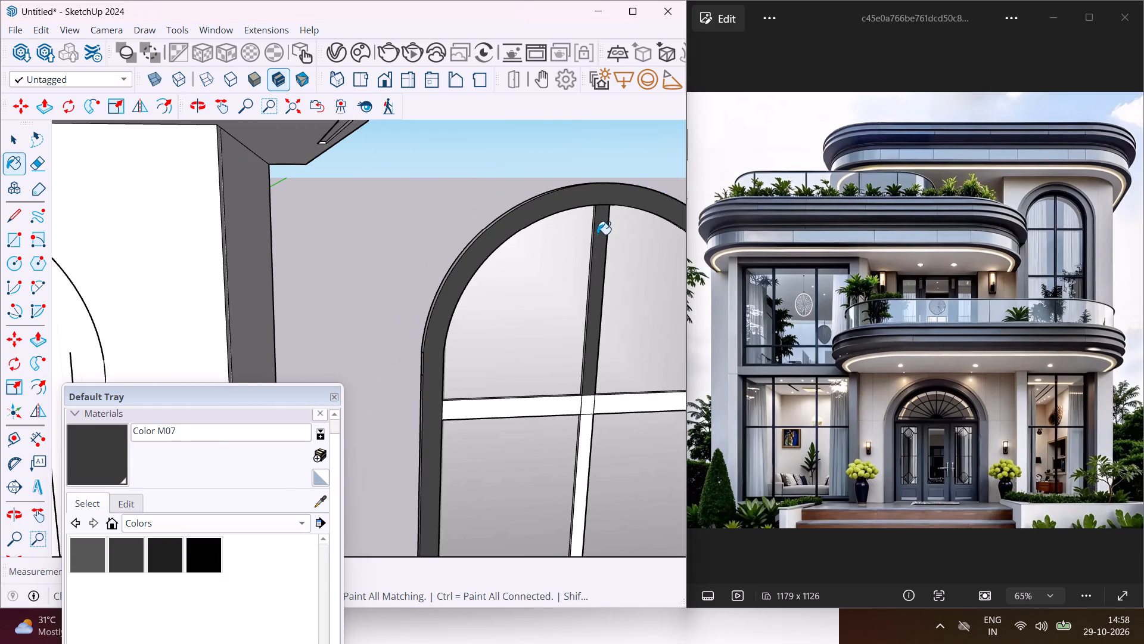
scroll(579, 410, up, 4)
click(571, 404)
click(591, 404)
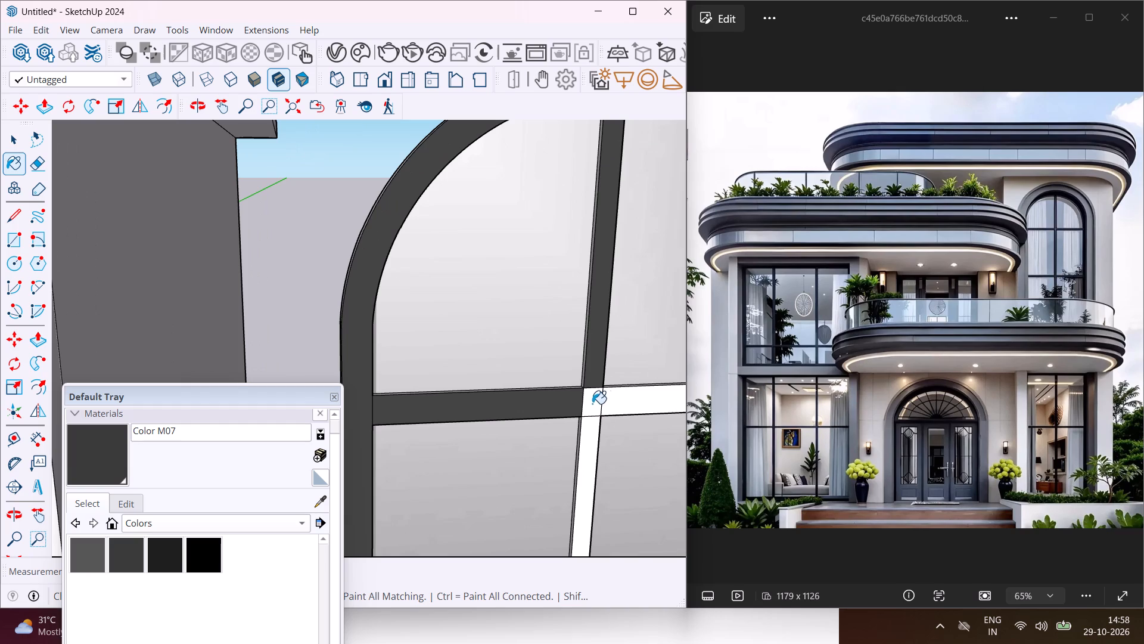
click(618, 402)
click(587, 428)
Paint the lower crossbar, its crossing and the vertical bar's bottom segment on the arched window's front with Color M07.
scroll(542, 358, down, 11)
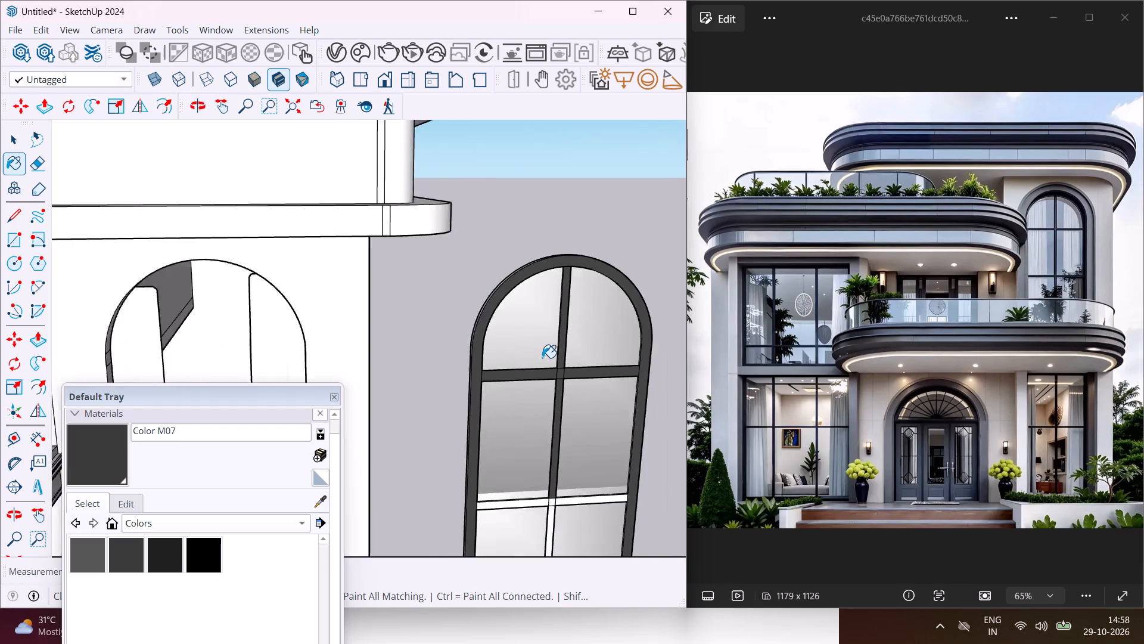
scroll(542, 358, down, 2)
scroll(546, 359, up, 1)
scroll(552, 371, down, 3)
scroll(552, 476, up, 12)
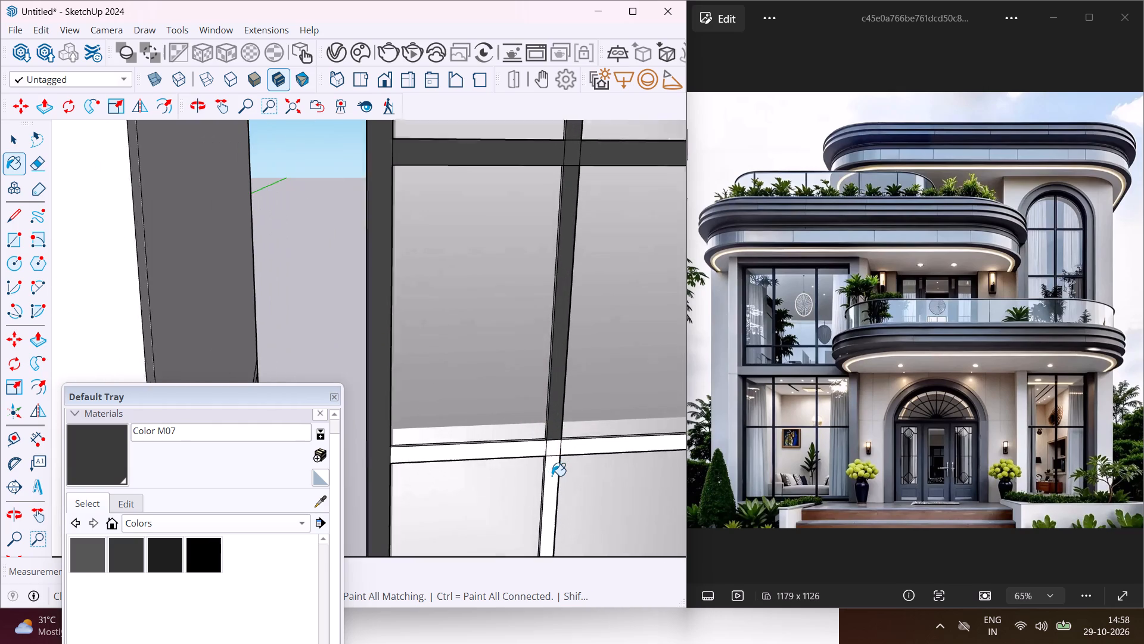
click(552, 476)
click(556, 442)
click(579, 445)
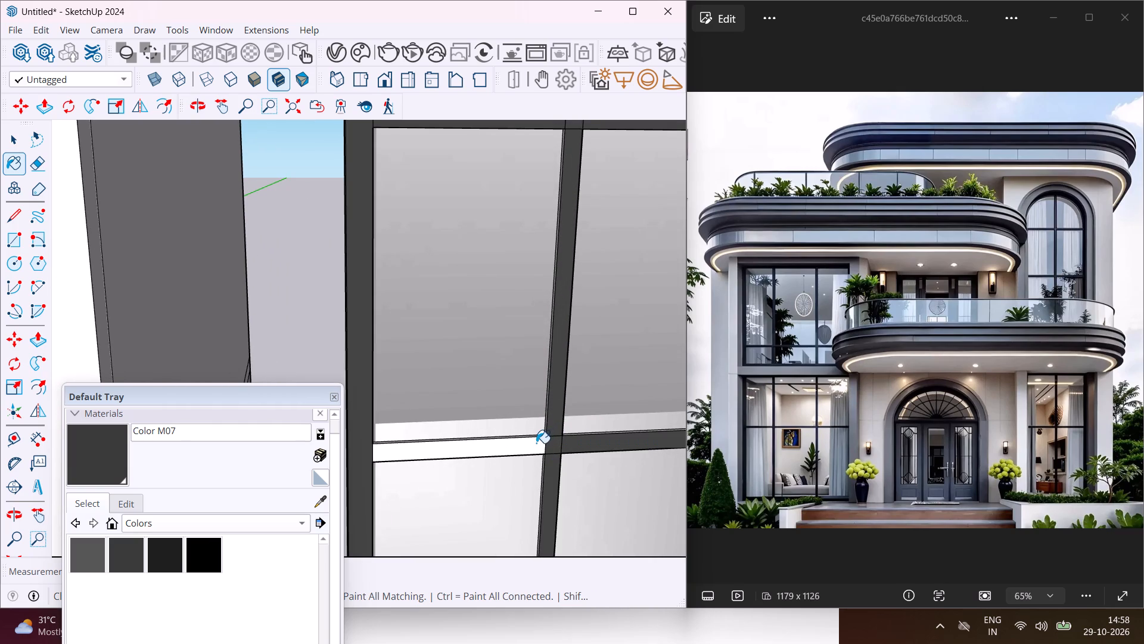
click(536, 443)
Paint the frame's left outer side, the vertical bar's left edges and the lower crossbar's top edges with Color M07.
middle_drag(443, 435, 565, 443)
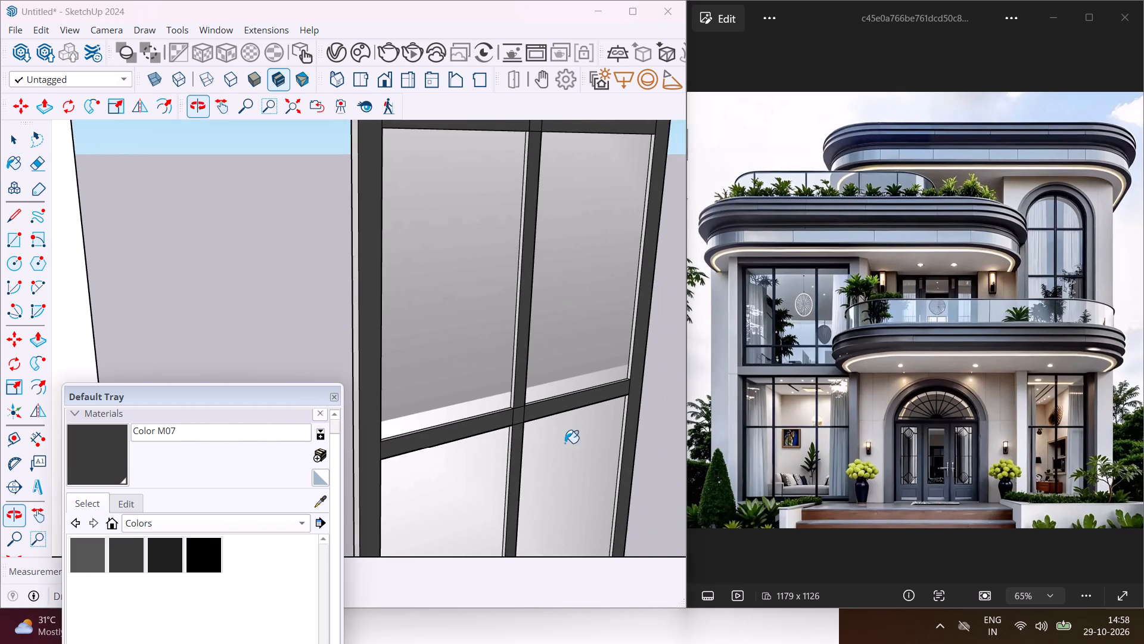
scroll(398, 435, up, 4)
scroll(334, 311, up, 3)
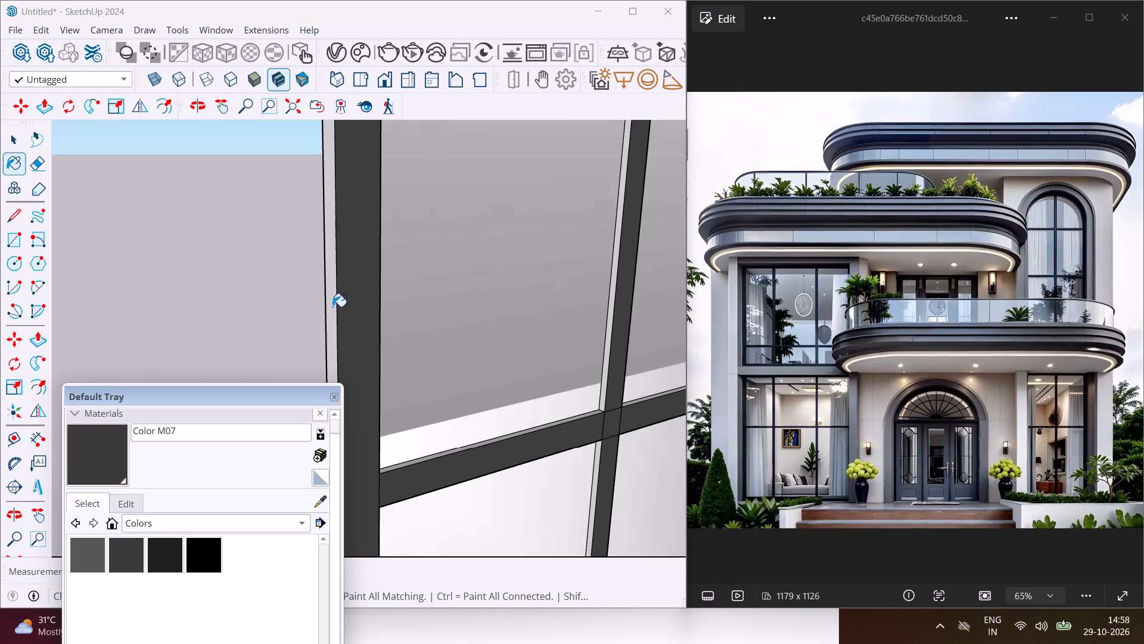
click(331, 304)
scroll(634, 363, up, 7)
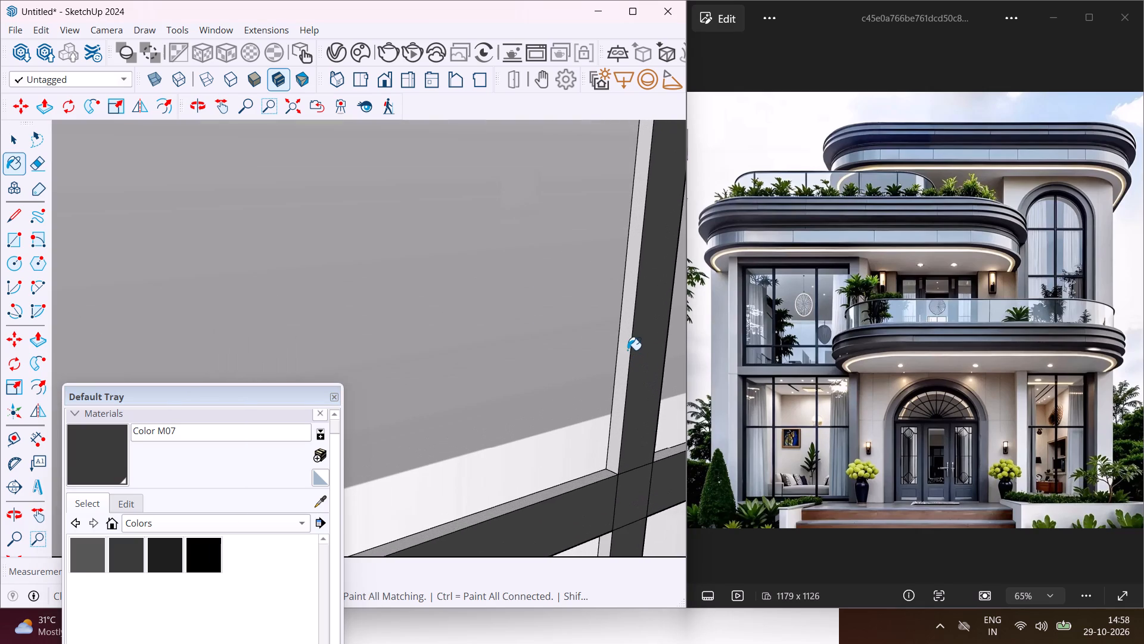
click(626, 347)
click(603, 476)
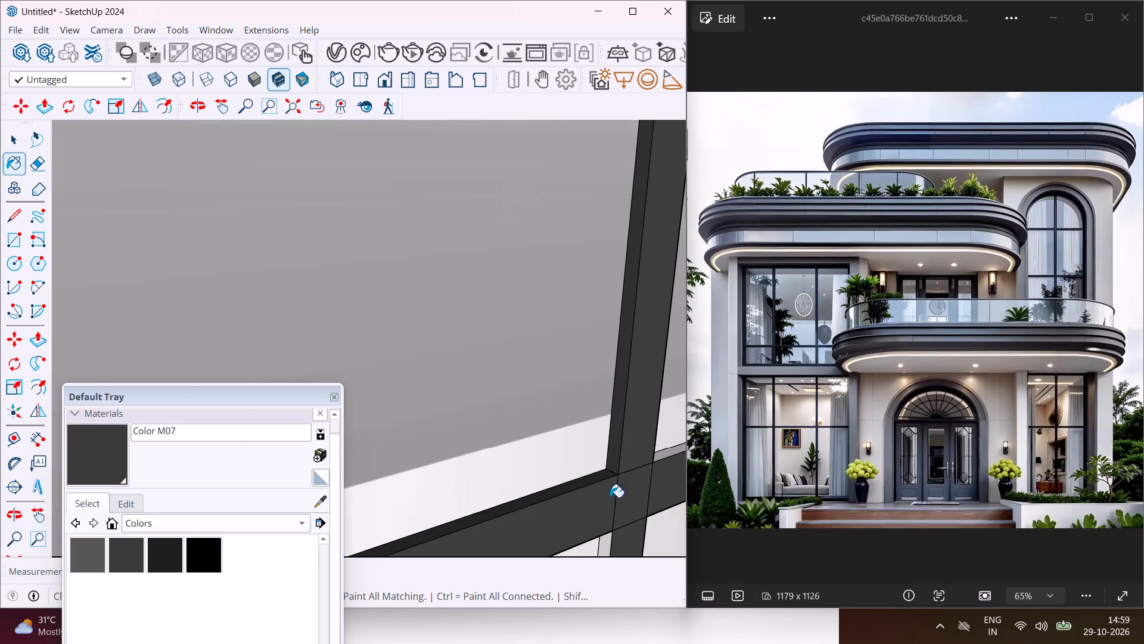
click(606, 545)
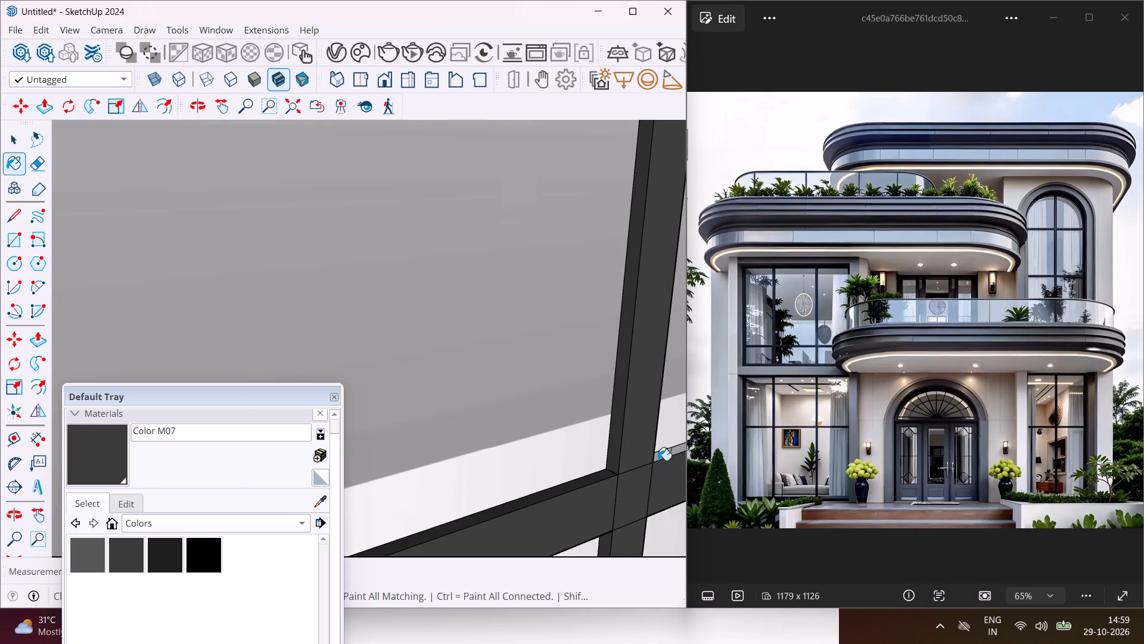
click(660, 455)
scroll(615, 454, down, 12)
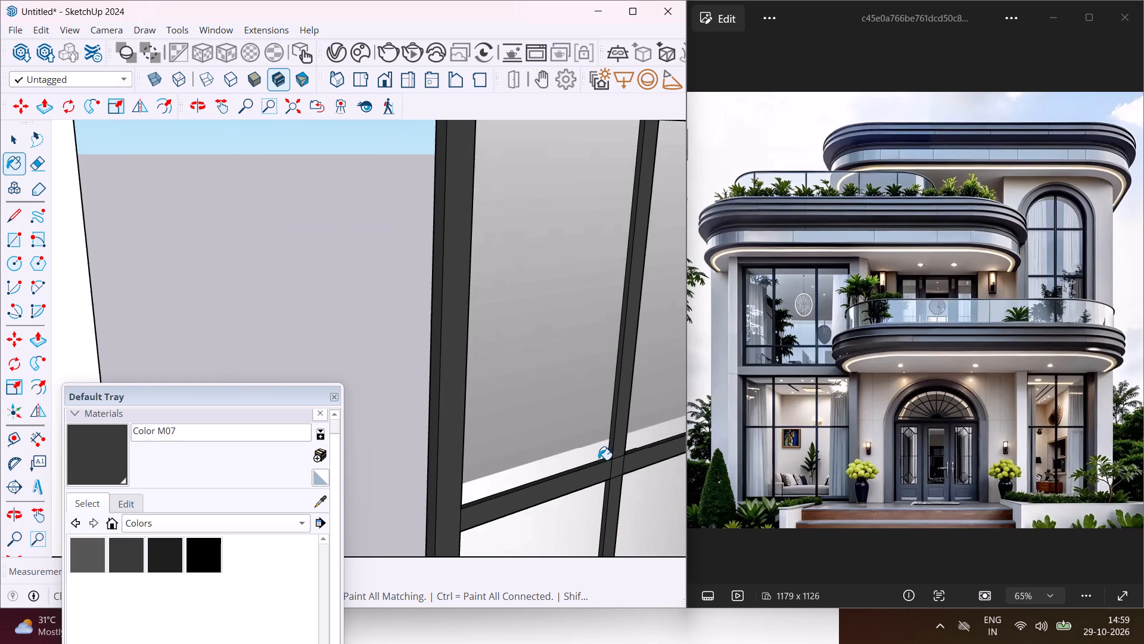
Paint the frame's right outer side, the lower crossbar's underside and the vertical bar's right edges with Color M07.
middle_drag(577, 460, 260, 286)
scroll(259, 280, down, 5)
scroll(535, 316, up, 3)
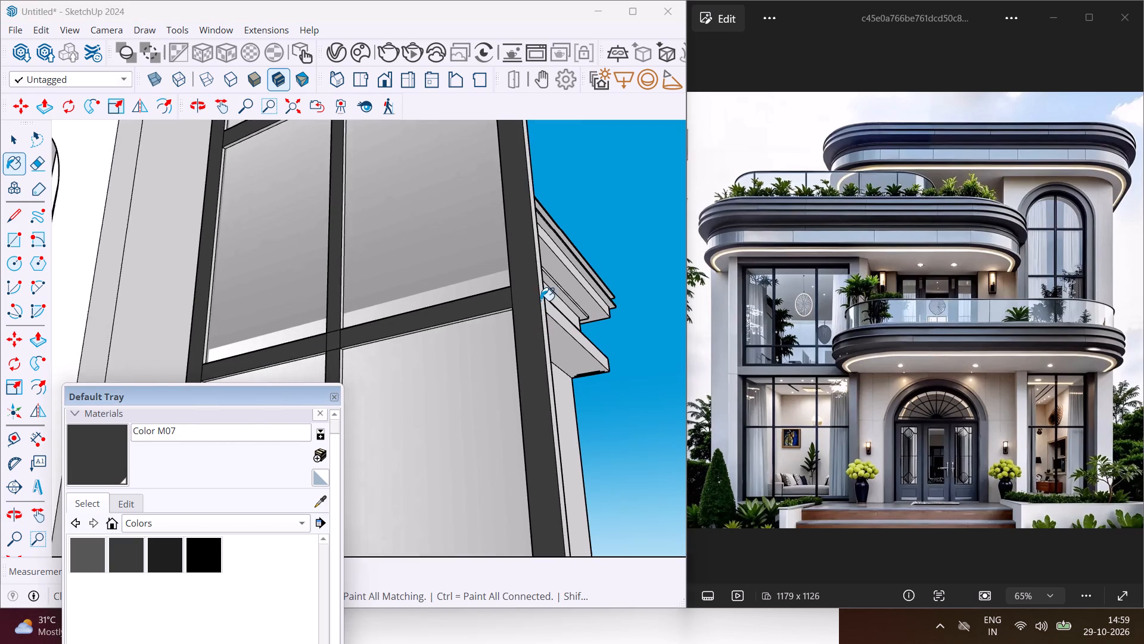
scroll(541, 300, up, 5)
click(542, 295)
scroll(452, 326, up, 4)
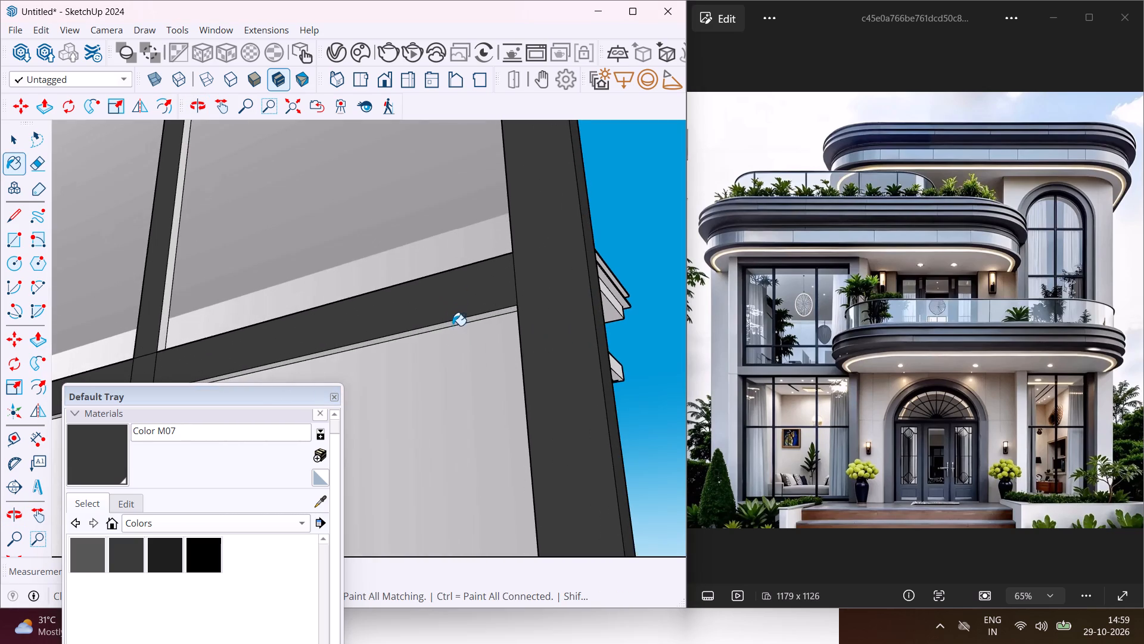
middle_drag(452, 326, 455, 249)
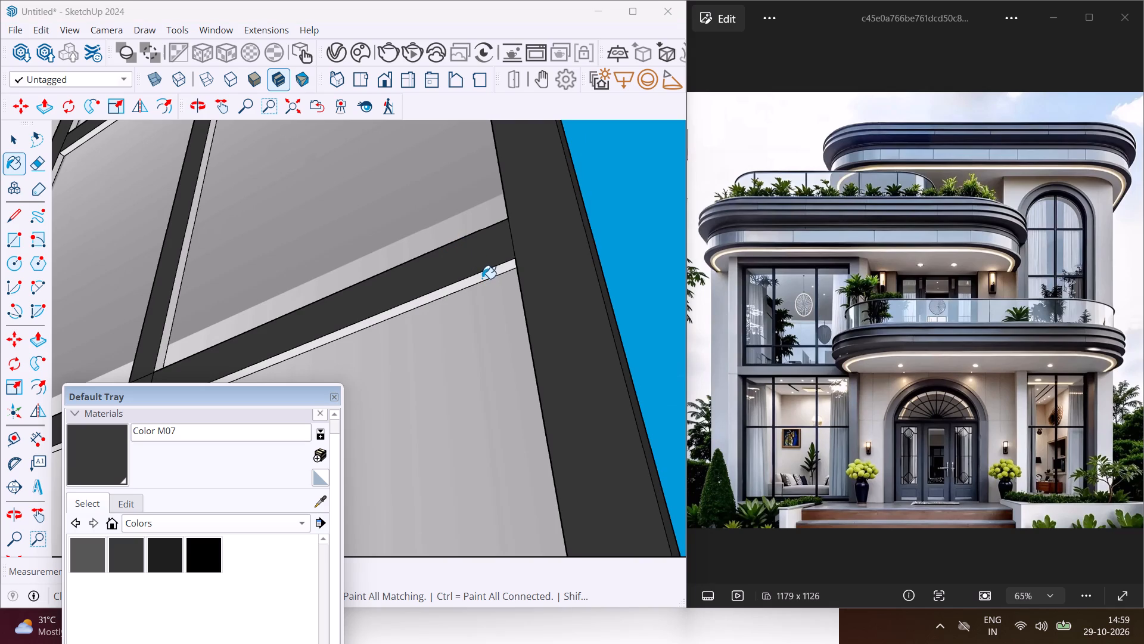
click(480, 277)
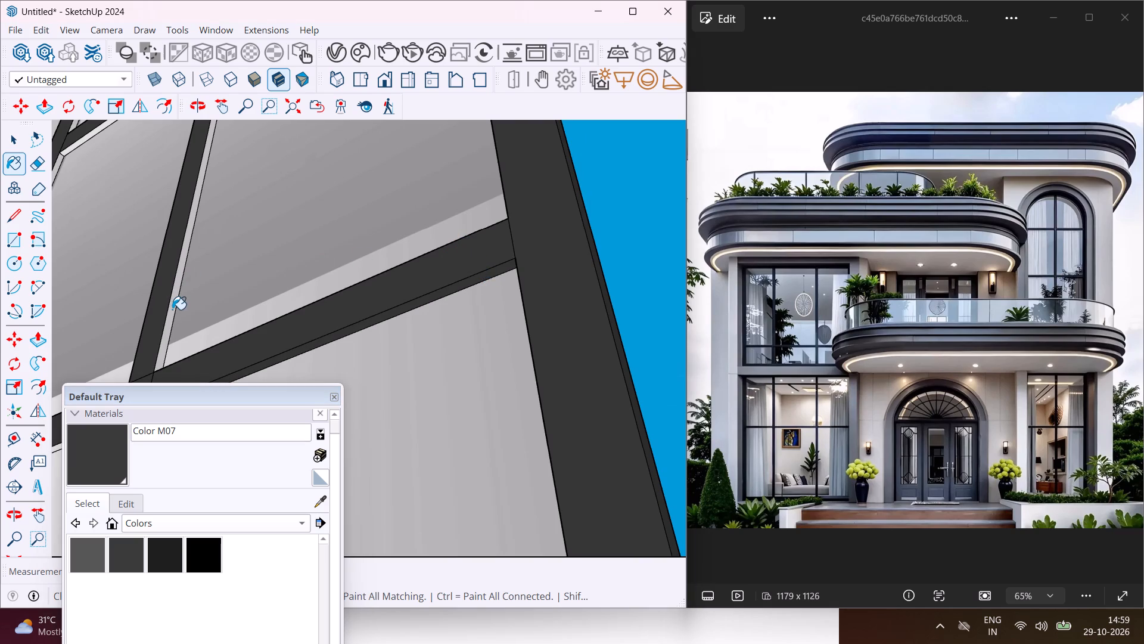
click(172, 309)
scroll(195, 244, down, 6)
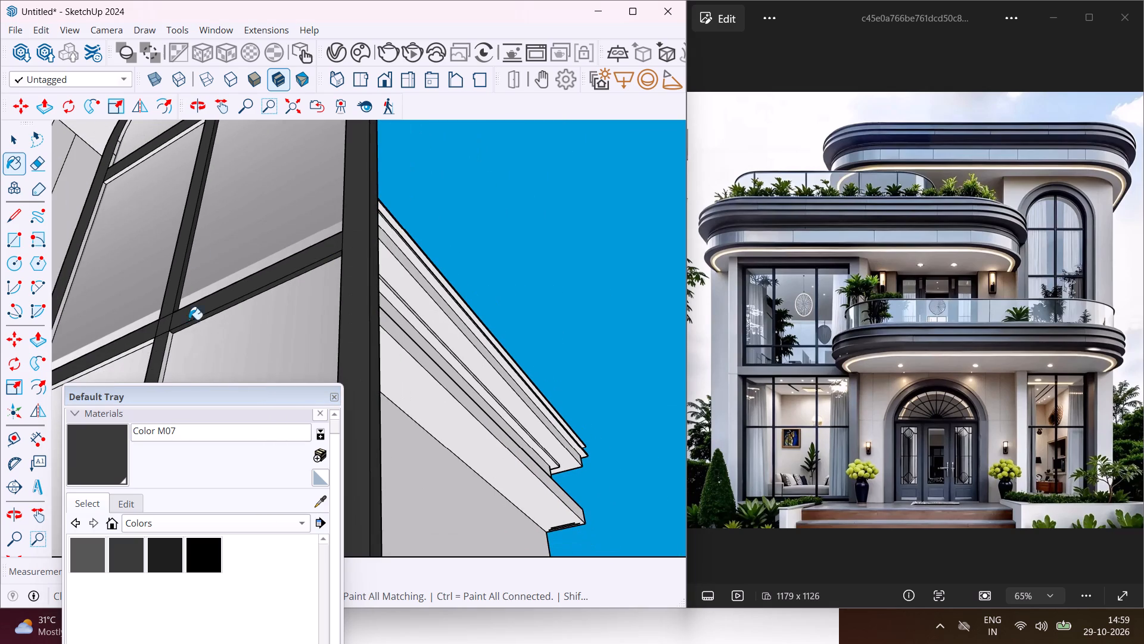
scroll(174, 350, up, 7)
click(164, 345)
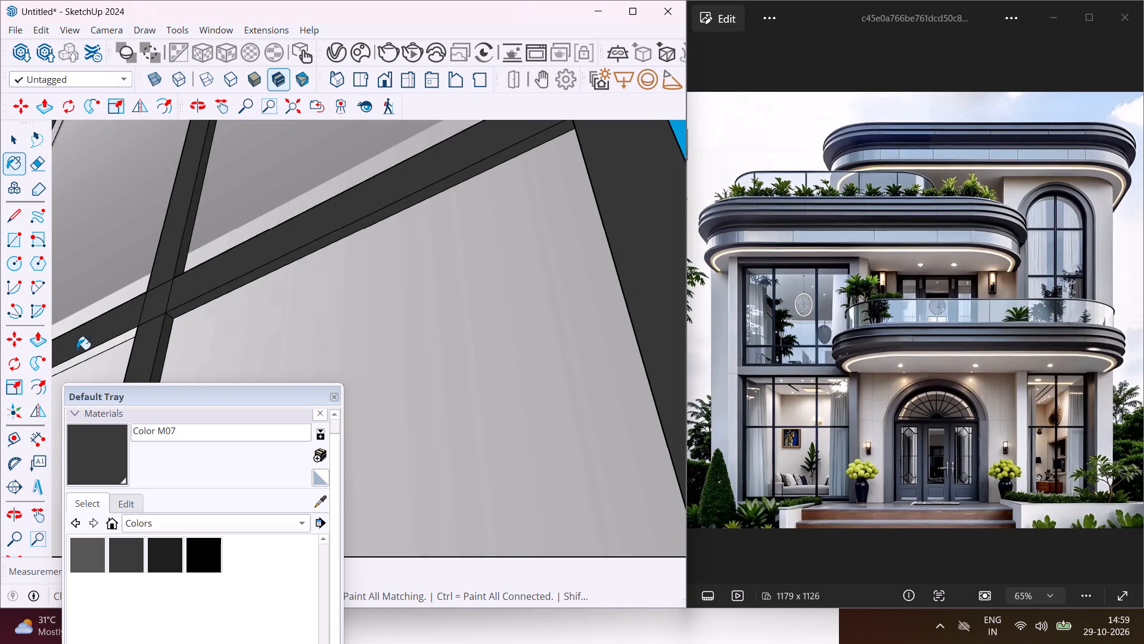
click(98, 347)
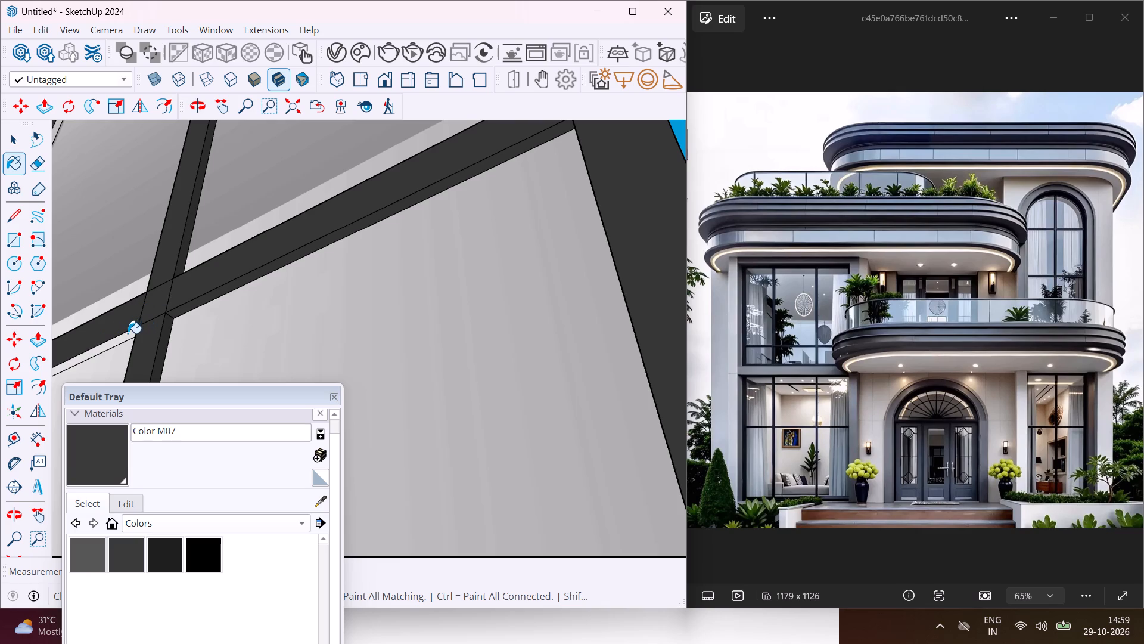
click(128, 333)
click(127, 338)
Paint the frame's right inner edges beside the middle and bottom panes with Color M07.
middle_drag(140, 313, 156, 327)
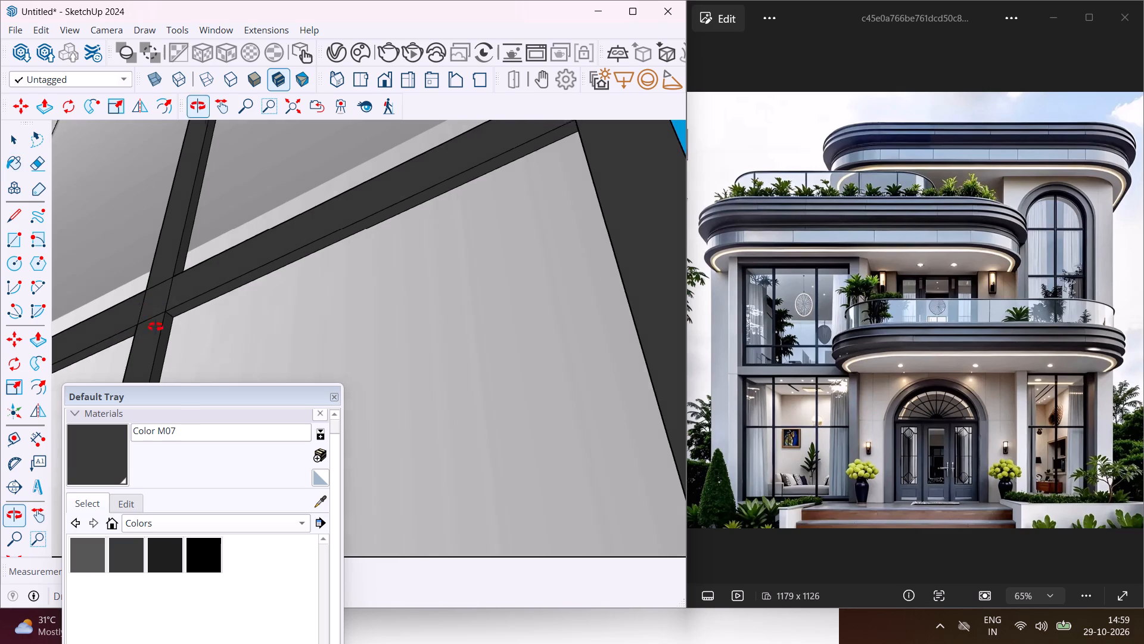
middle_drag(156, 327, 506, 473)
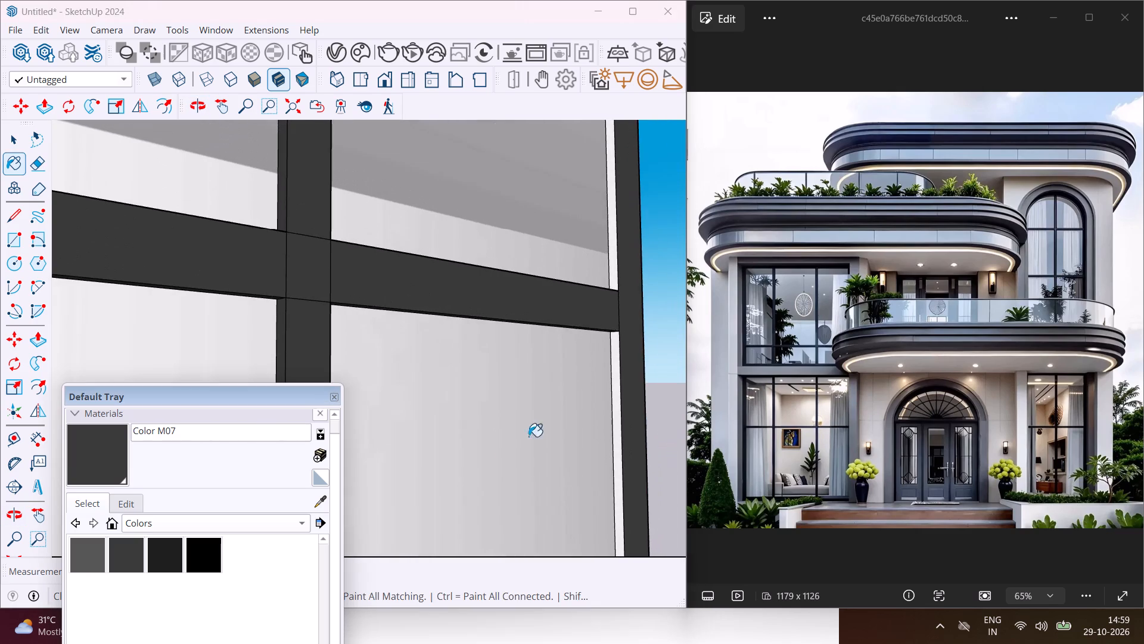
scroll(615, 274, up, 2)
click(615, 274)
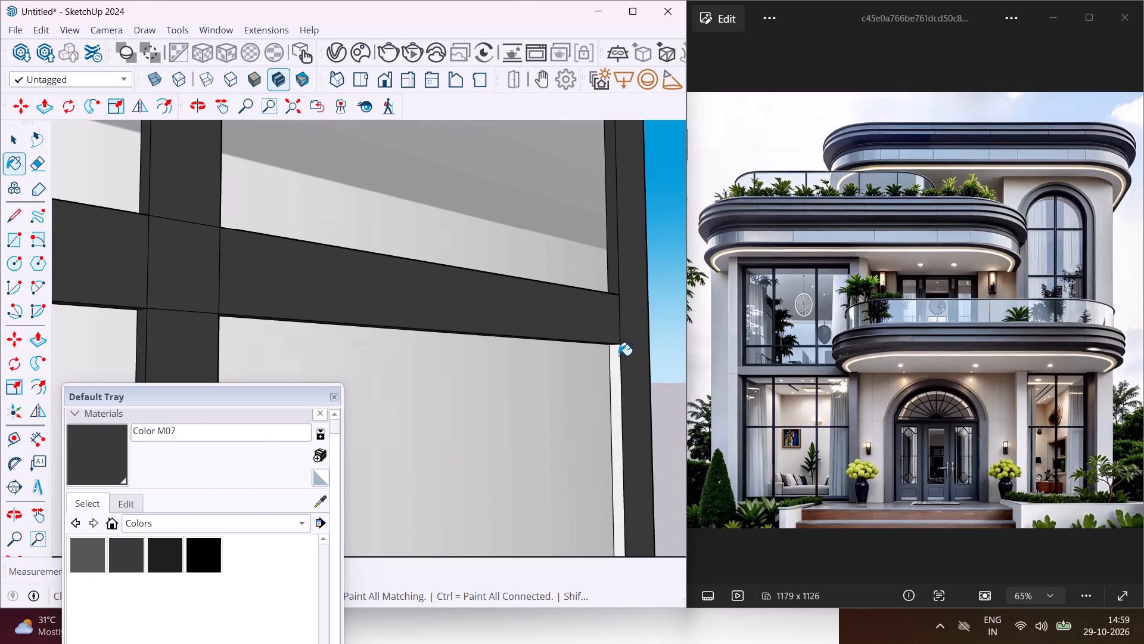
click(618, 356)
Paint the top edges of the frame's bottom rail on both sides of the vertical bar with Color M07.
middle_drag(618, 325, 458, 478)
scroll(517, 327, down, 6)
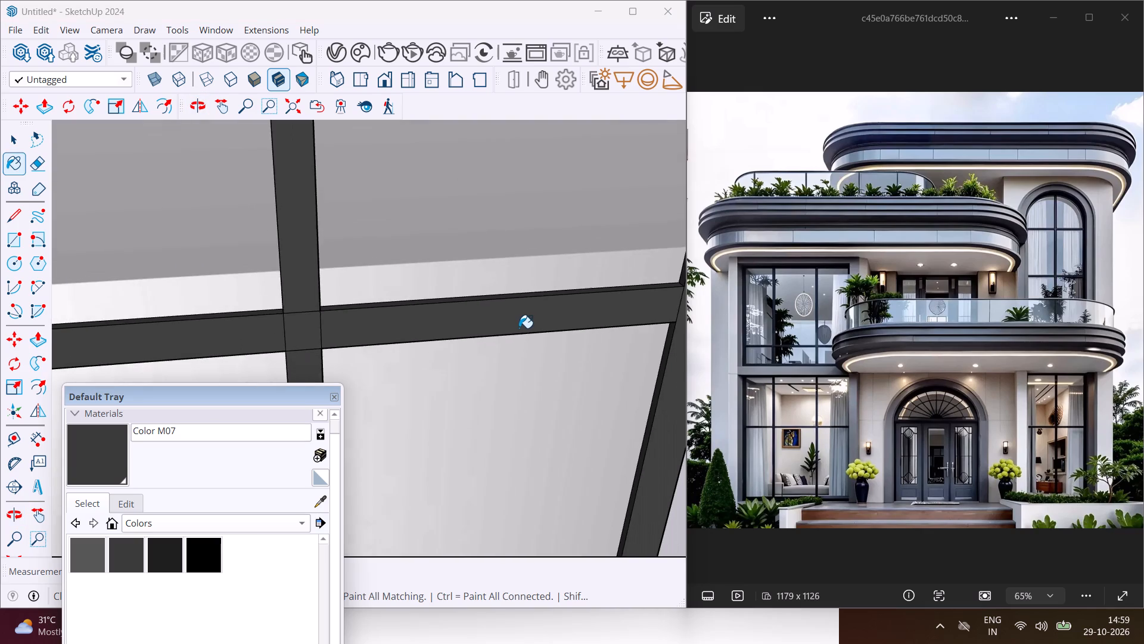
scroll(519, 328, down, 16)
scroll(440, 487, up, 19)
click(473, 465)
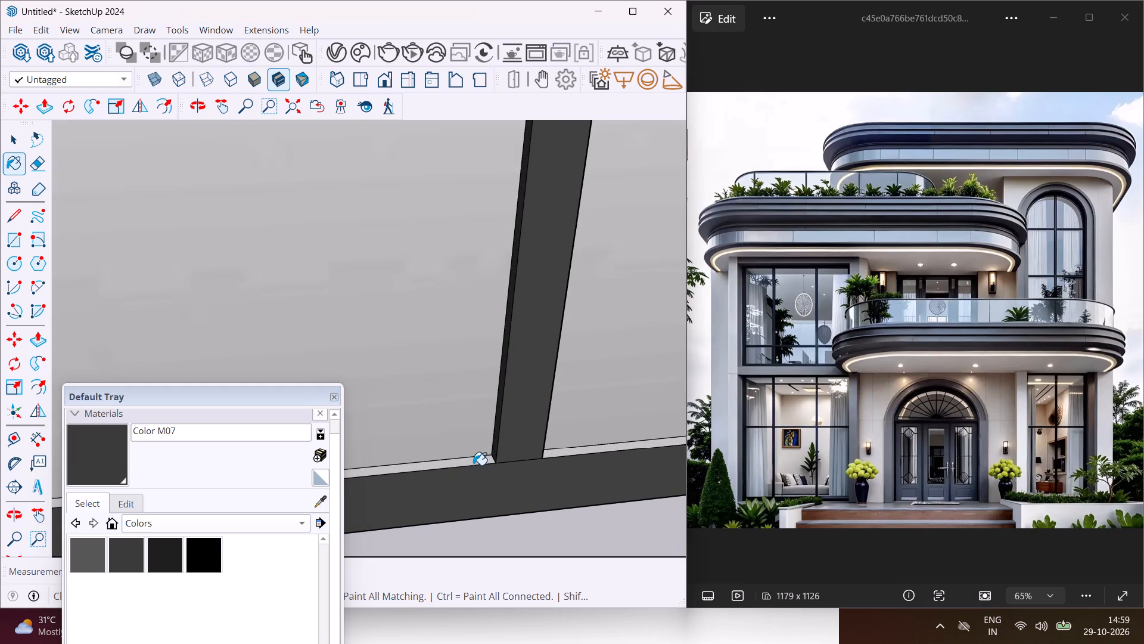
click(552, 453)
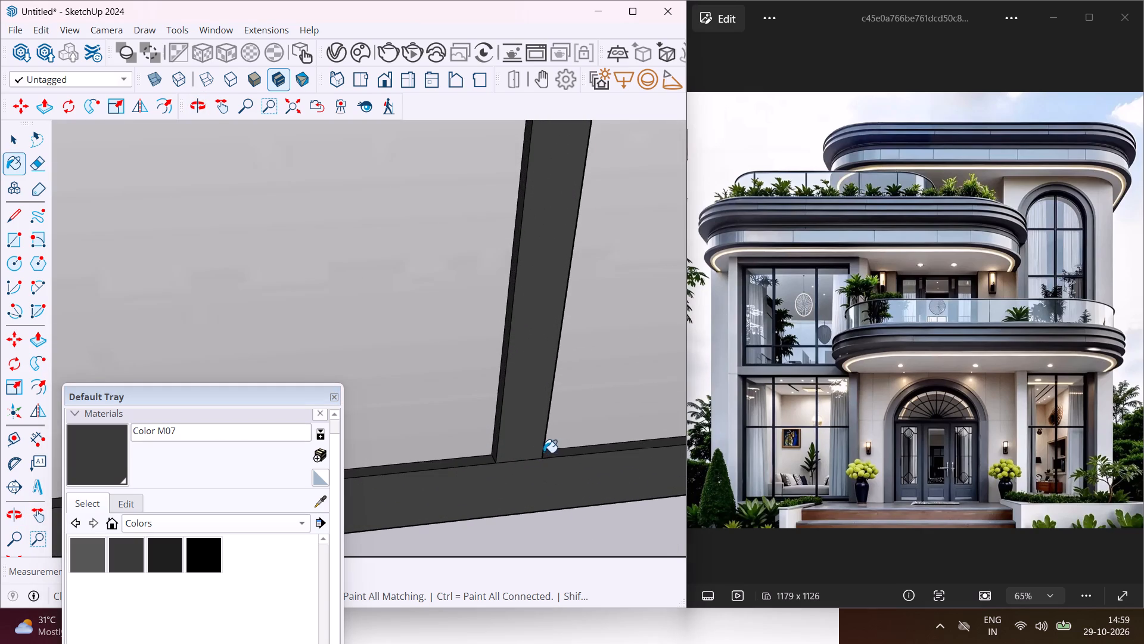
Paint the outer curved face along the top of the window's arch with Color M07.
middle_drag(543, 453, 436, 498)
scroll(440, 483, down, 19)
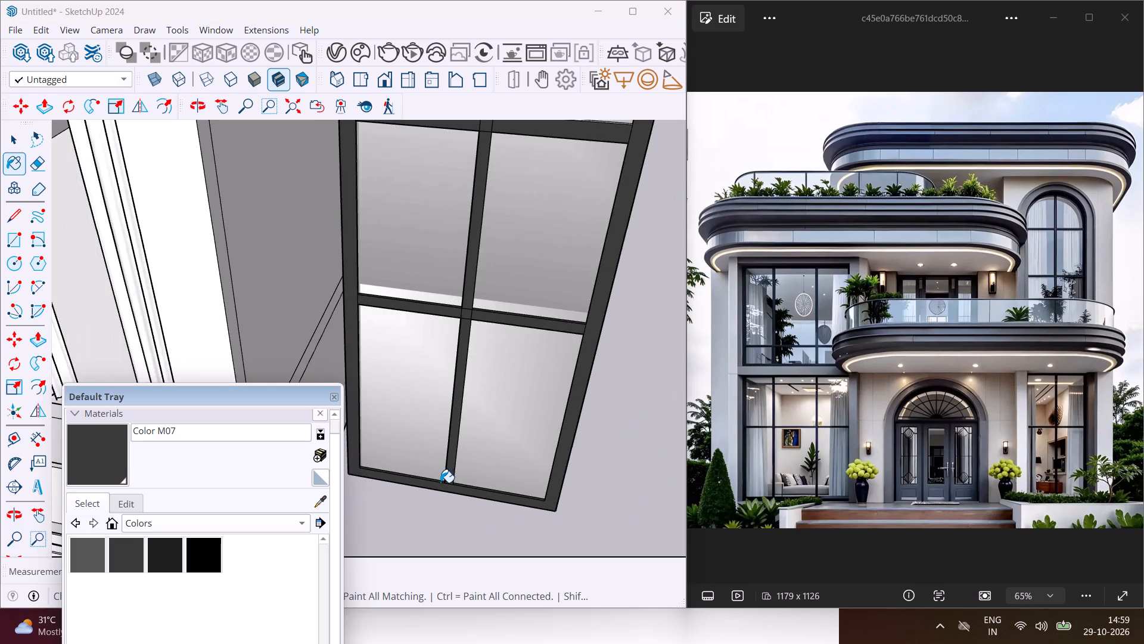
scroll(442, 482, down, 4)
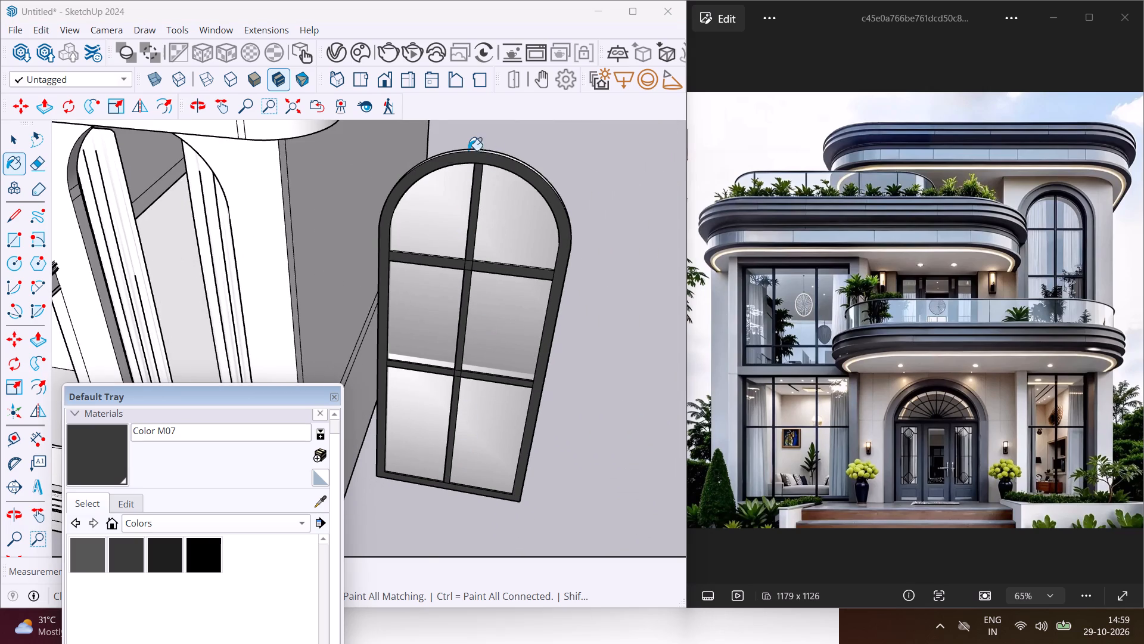
scroll(462, 145, up, 7)
click(498, 270)
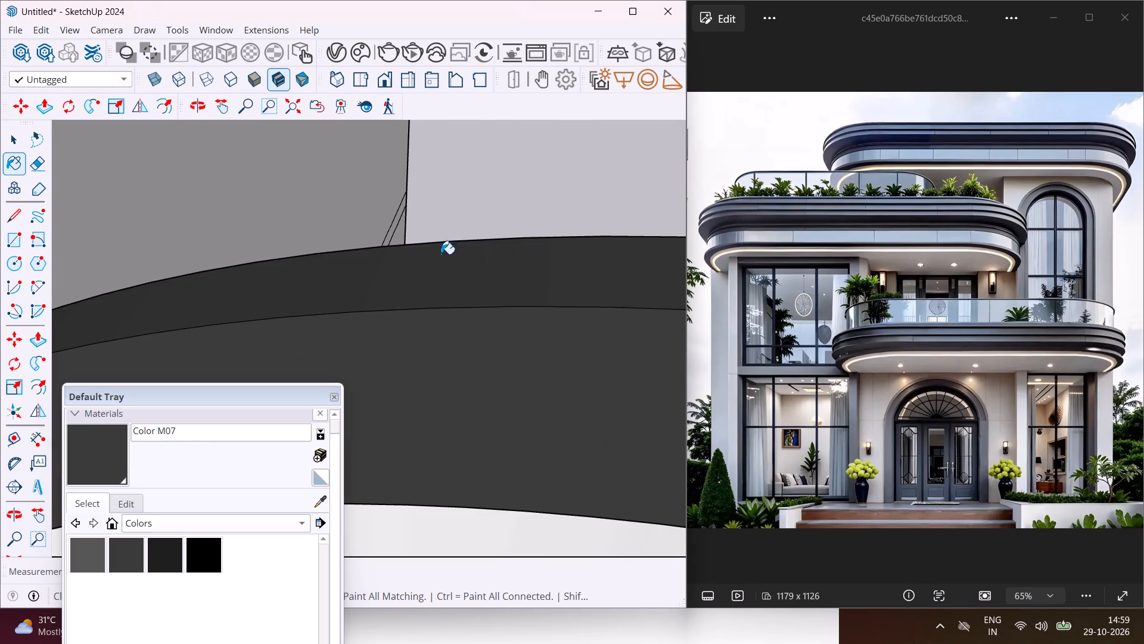
Paint the upper crossbar's left top edge and the frame's left inner edges beside the top and middle panes with Color M07.
scroll(430, 252, down, 18)
scroll(430, 252, down, 8)
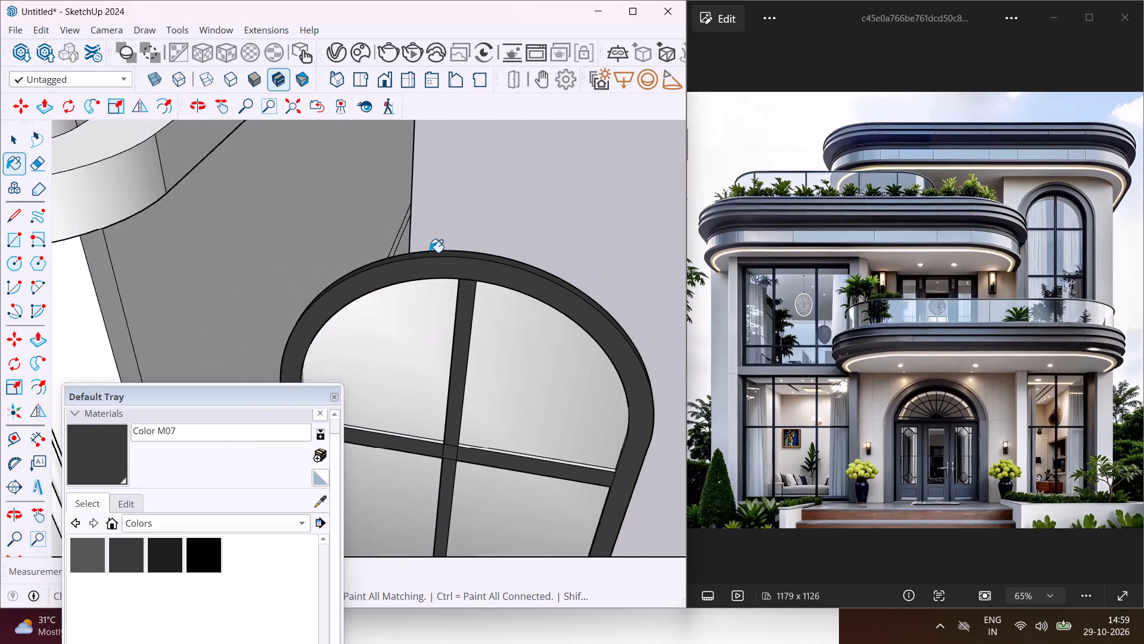
scroll(430, 252, down, 2)
scroll(422, 541, up, 5)
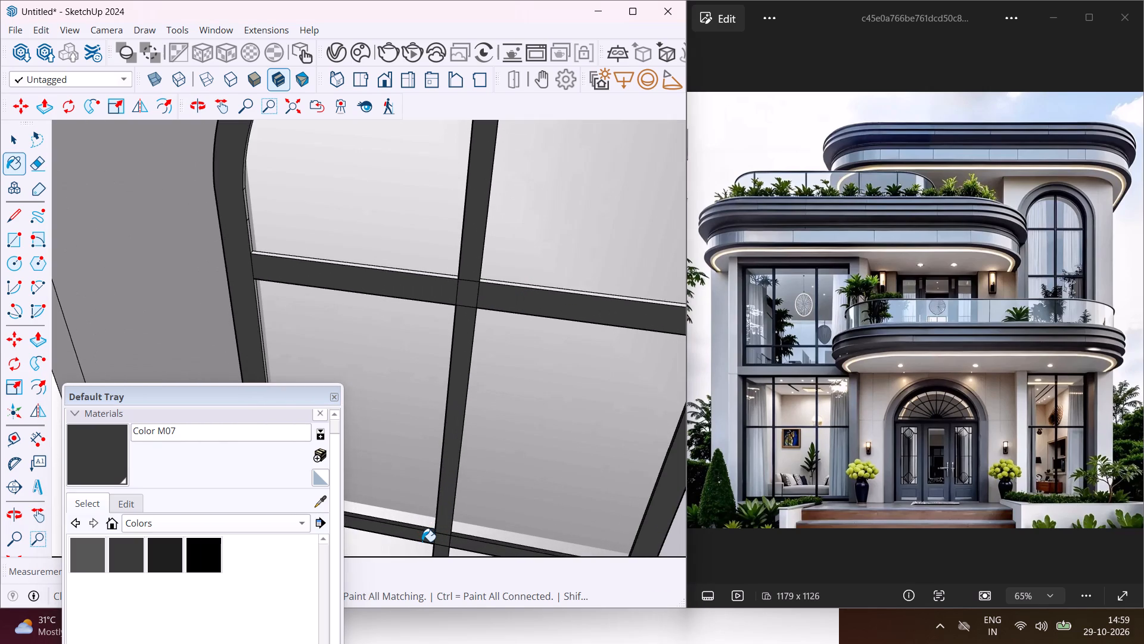
scroll(395, 272, up, 8)
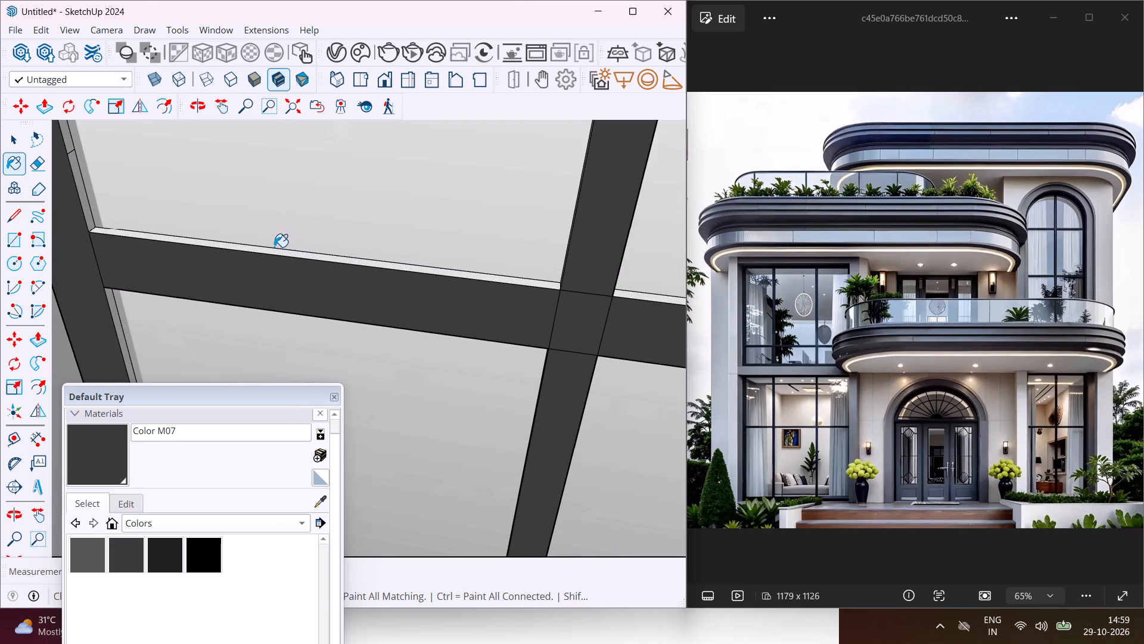
click(273, 253)
scroll(276, 255, down, 5)
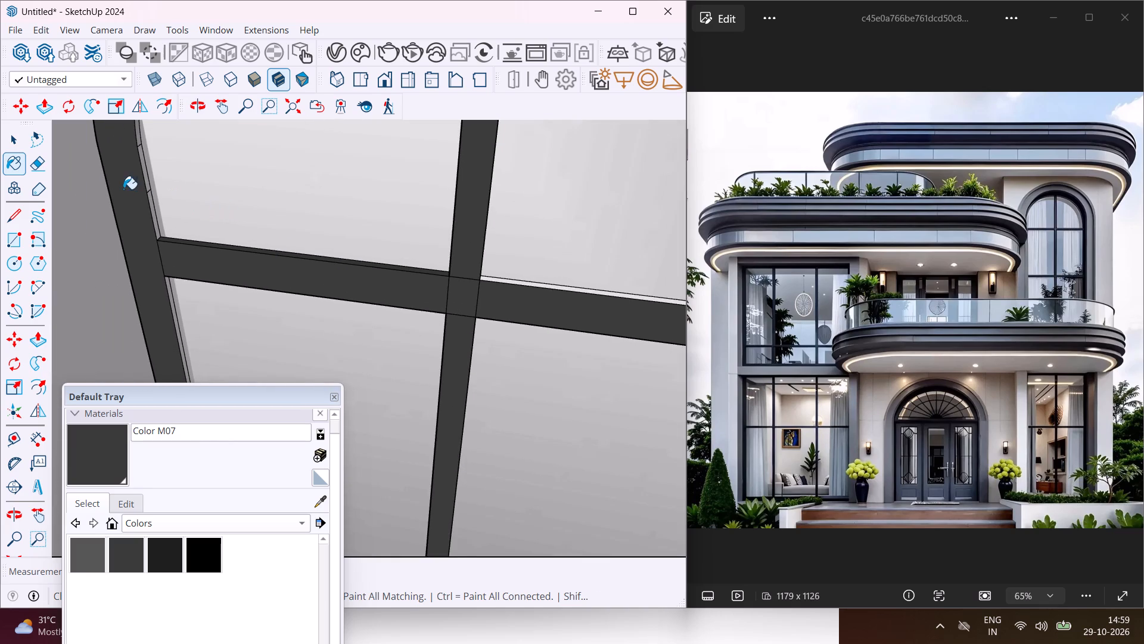
click(140, 156)
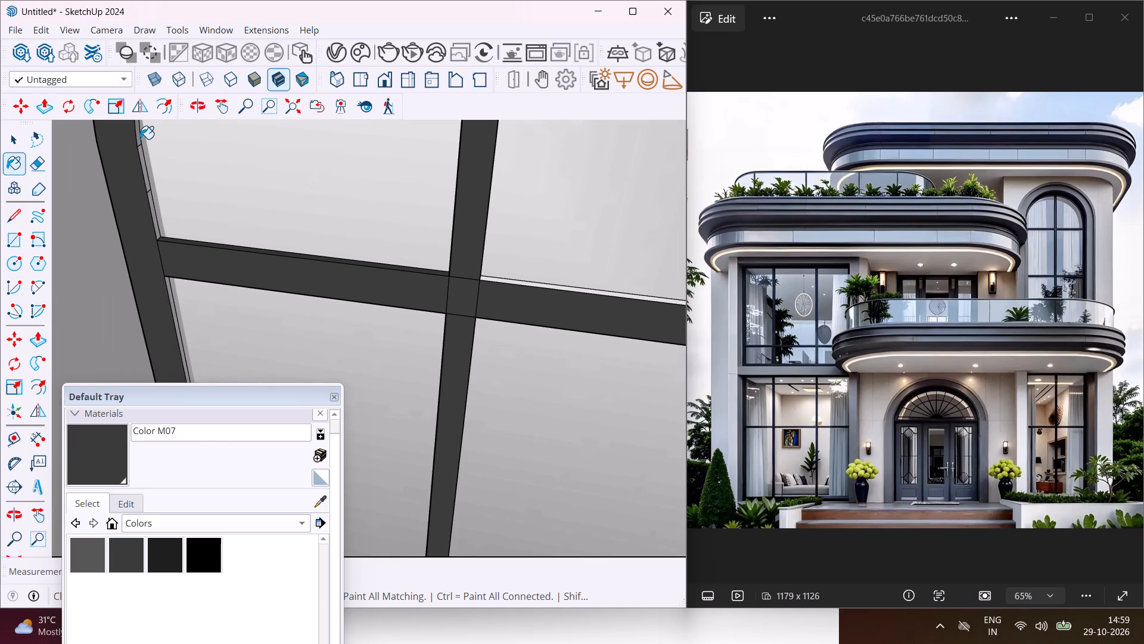
click(140, 139)
click(143, 160)
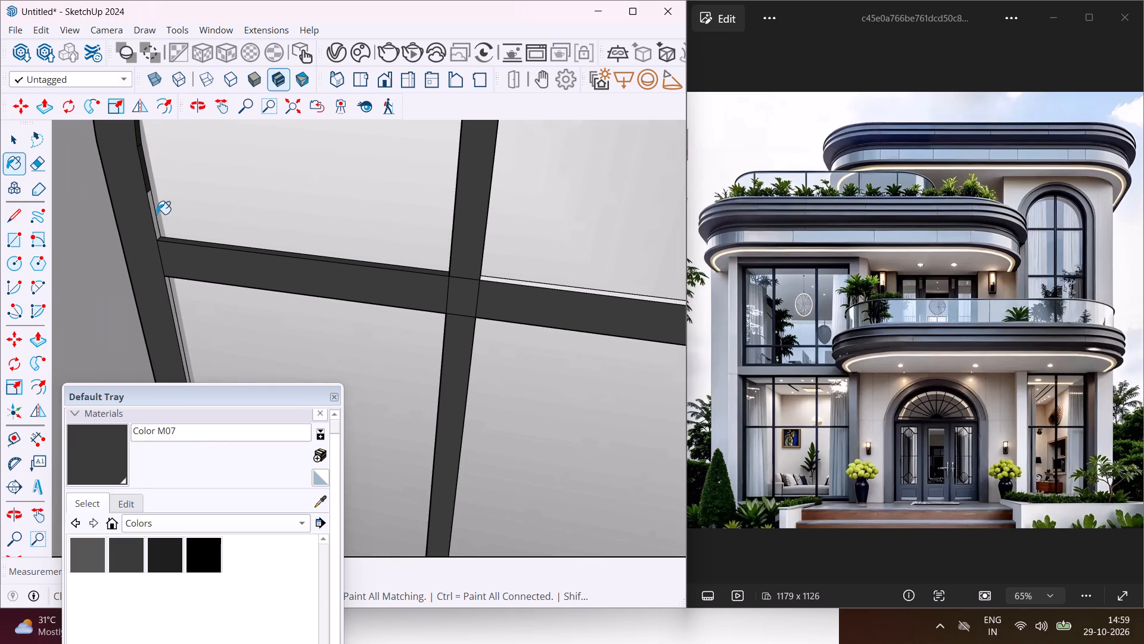
click(157, 214)
click(154, 228)
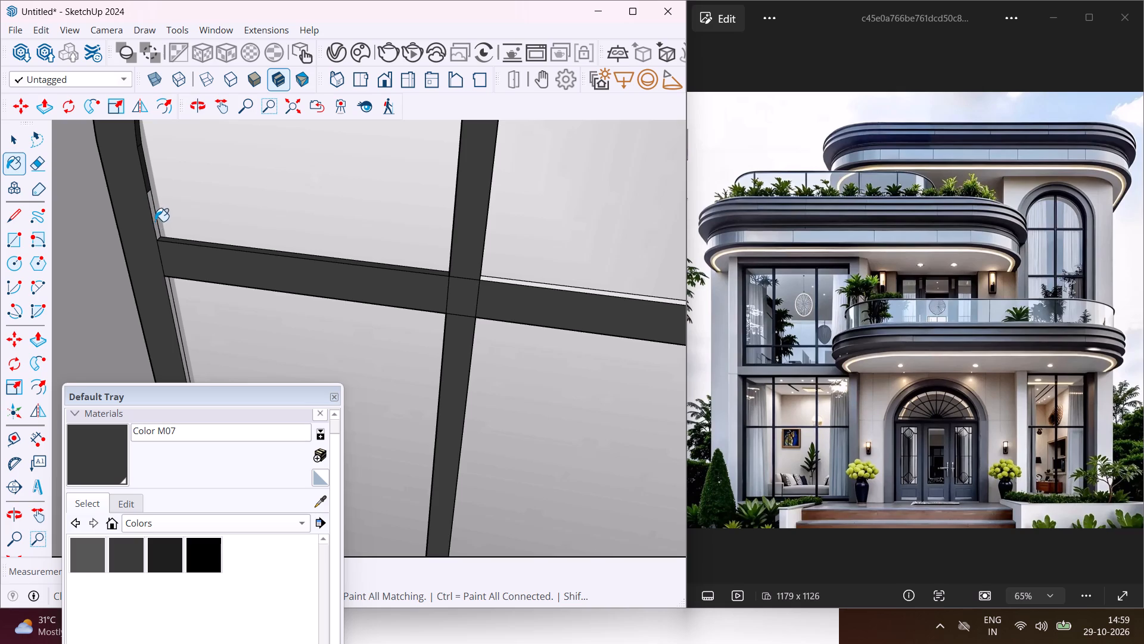
click(155, 218)
click(172, 298)
scroll(158, 289, down, 3)
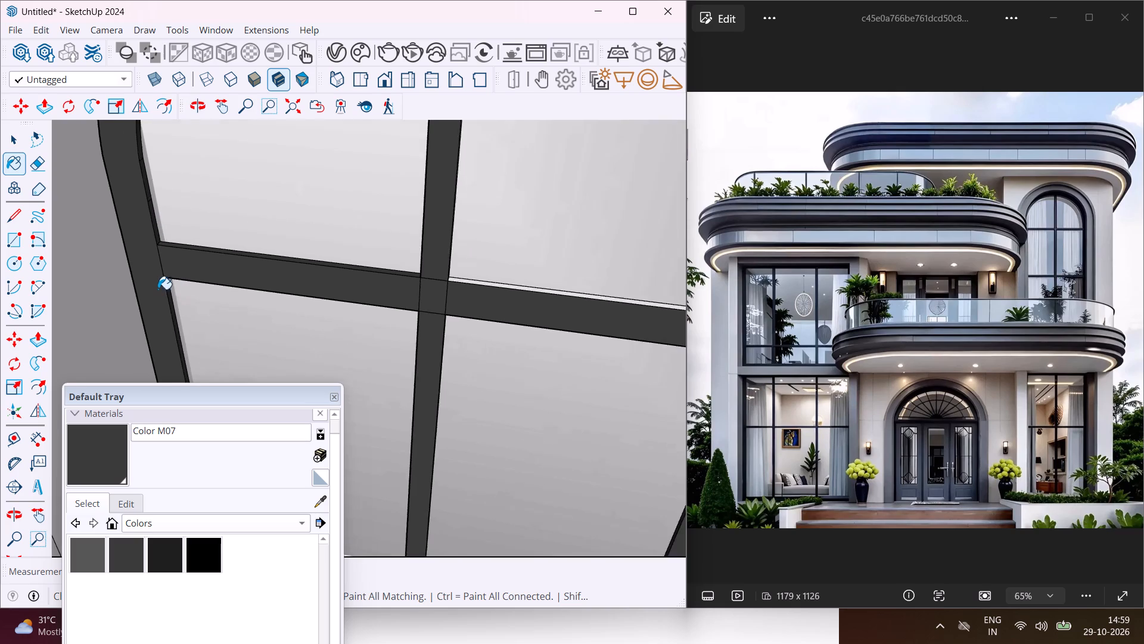
Paint the arch's lower right inner edge segments and the upper crossbar's right top edge with Color M07.
scroll(158, 289, down, 3)
middle_drag(370, 321, 593, 321)
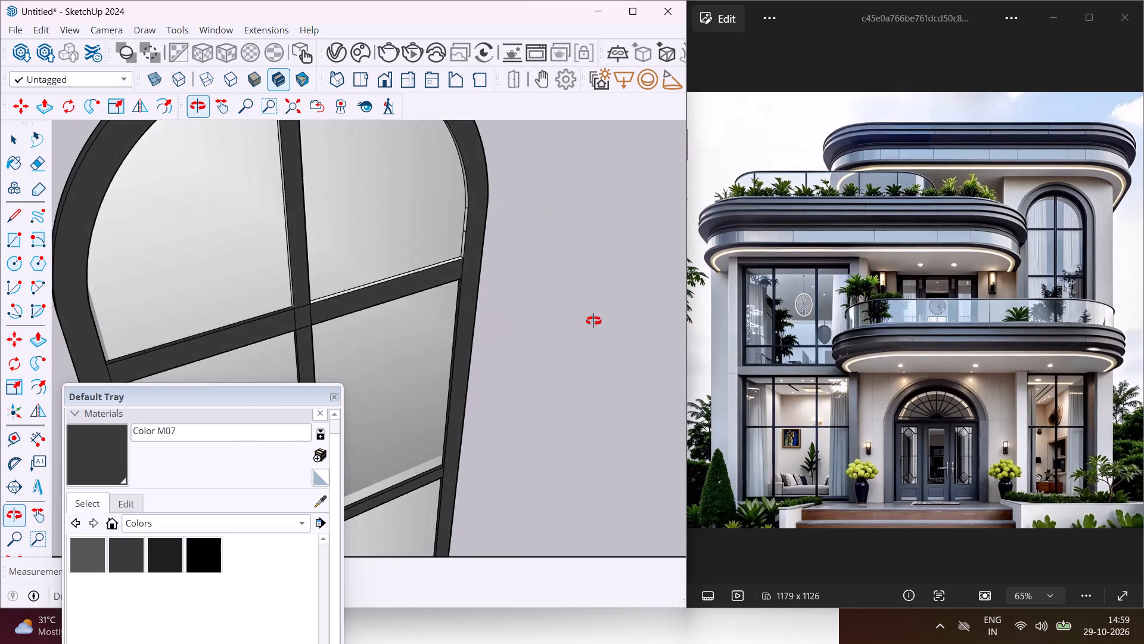
middle_drag(593, 321, 610, 325)
scroll(449, 202, up, 7)
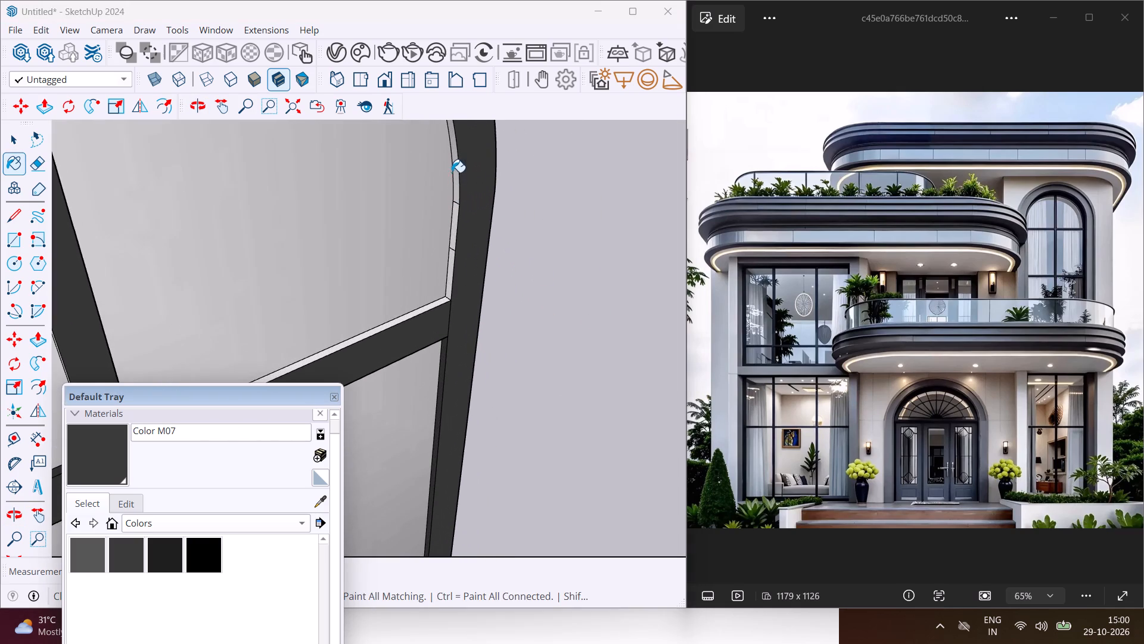
click(453, 166)
click(458, 193)
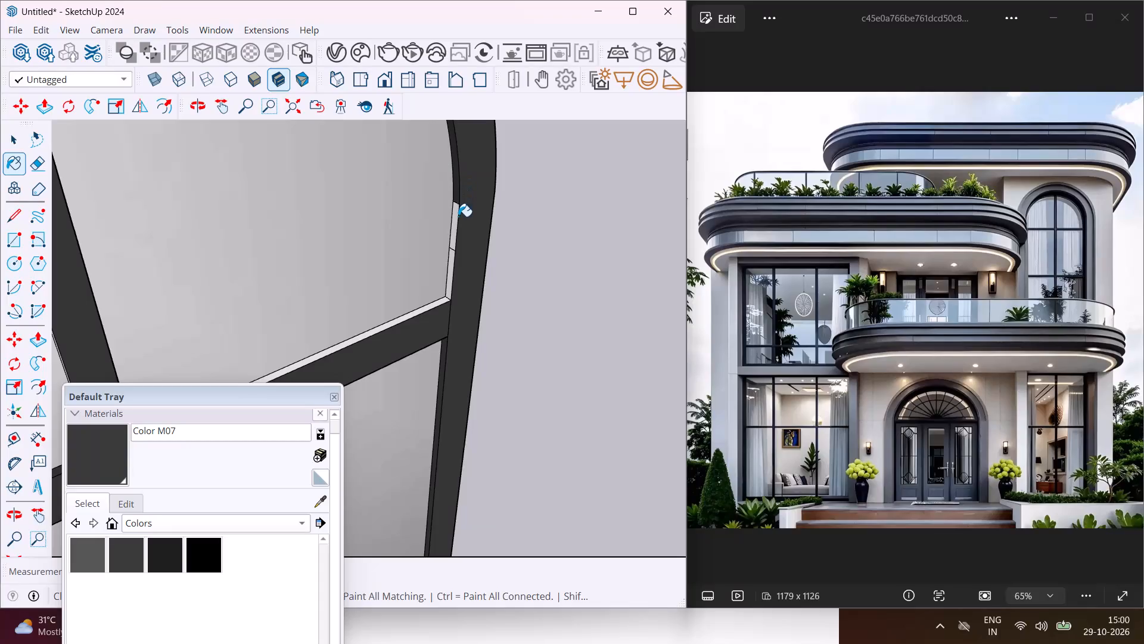
click(455, 214)
click(452, 269)
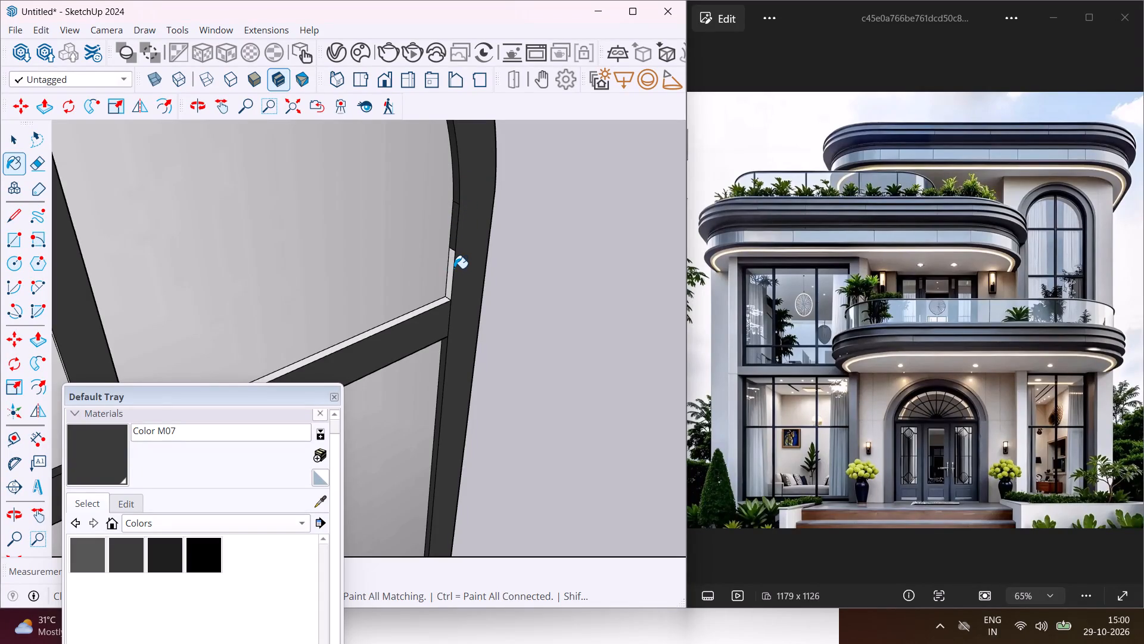
click(452, 268)
click(441, 304)
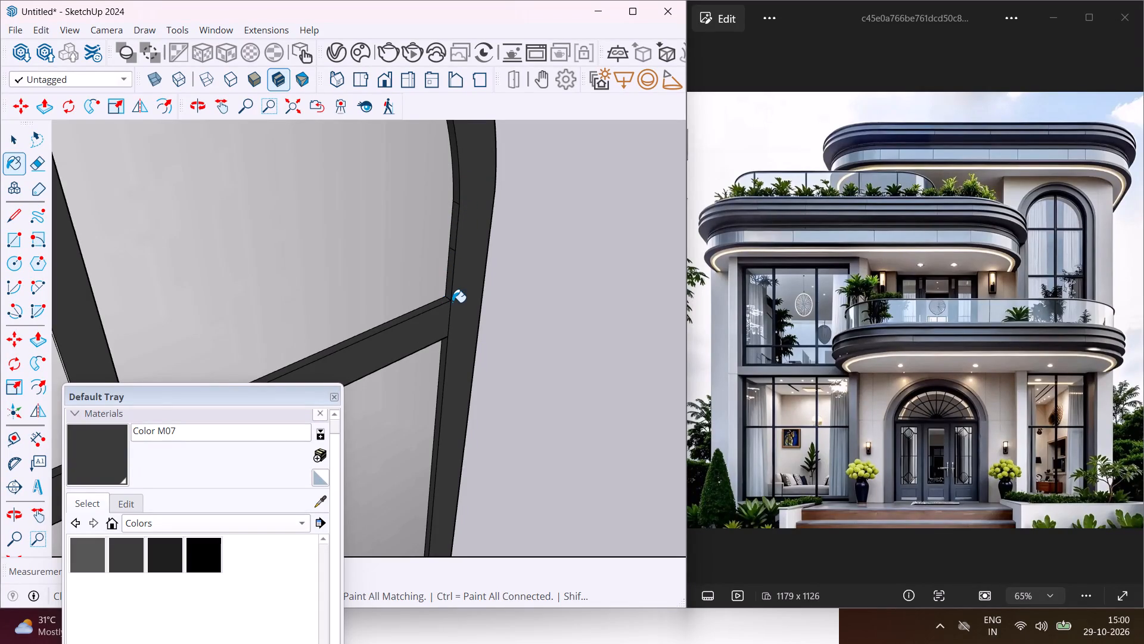
Paint both side faces of the vertical bar between the window's top arched panes with Color M07.
scroll(456, 297, down, 8)
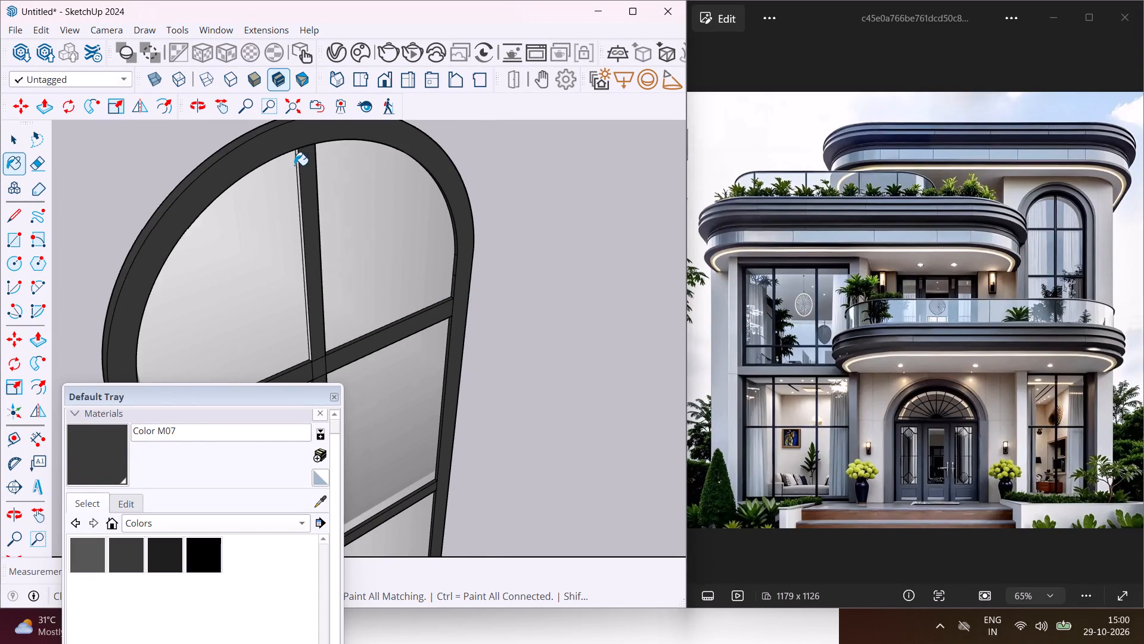
scroll(293, 155, up, 14)
click(311, 155)
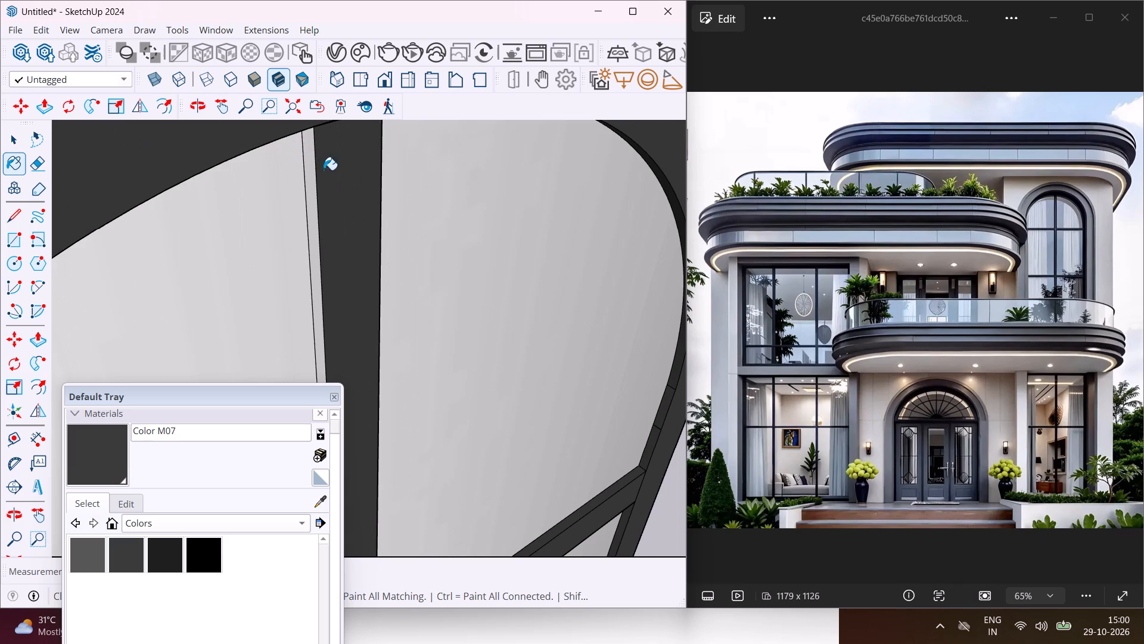
middle_drag(338, 176, 88, 182)
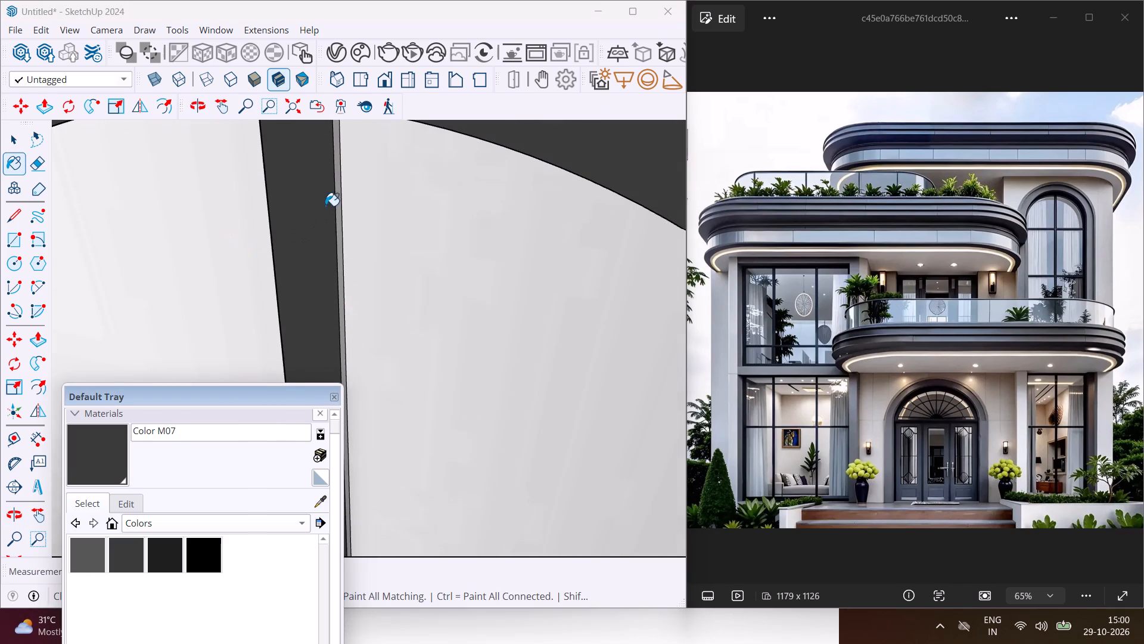
scroll(326, 206, up, 3)
click(341, 193)
scroll(316, 256, down, 6)
Move the whole arched window by its bottom left corner into the tall arched wall opening, seated within the wall's depth.
middle_drag(312, 267, 313, 179)
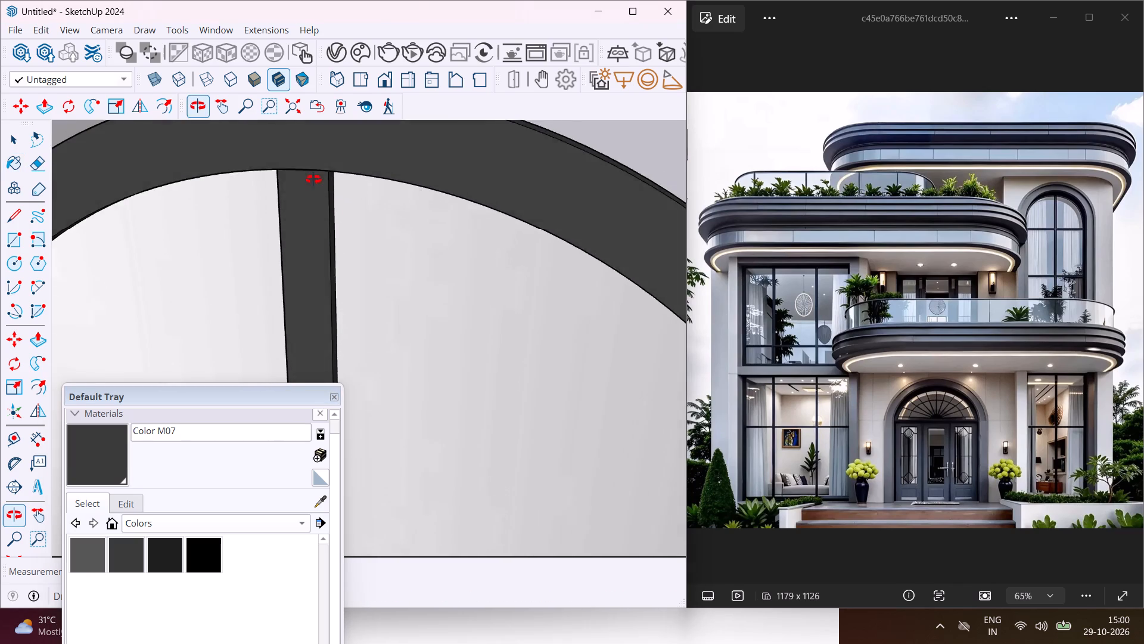
middle_drag(313, 179, 408, 466)
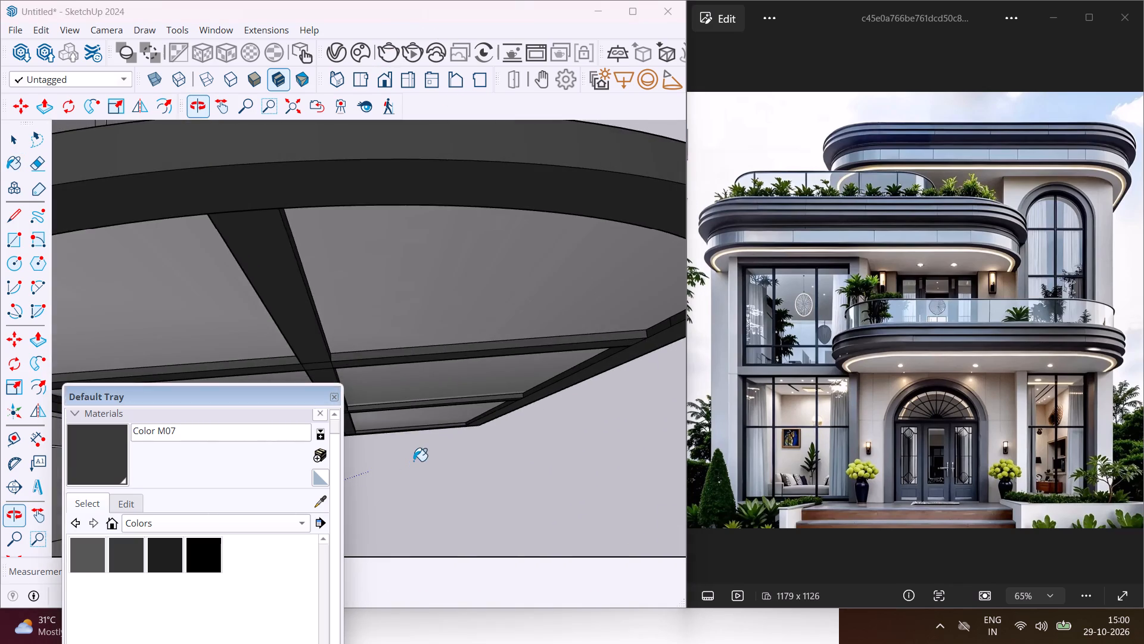
scroll(420, 448, down, 5)
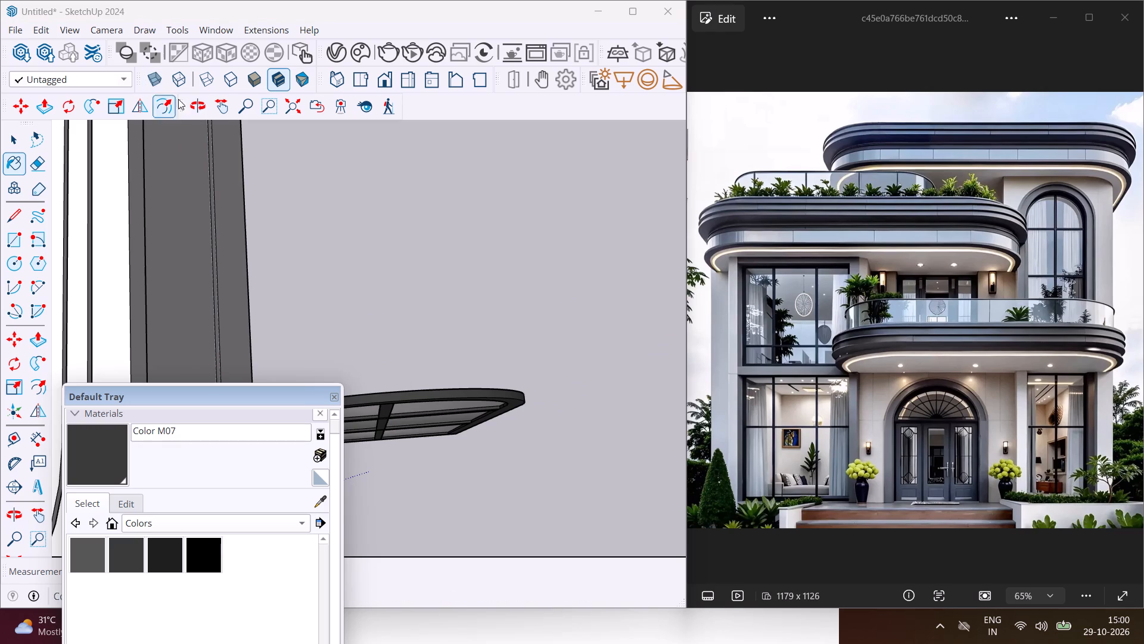
click(223, 103)
drag(368, 439, 430, 347)
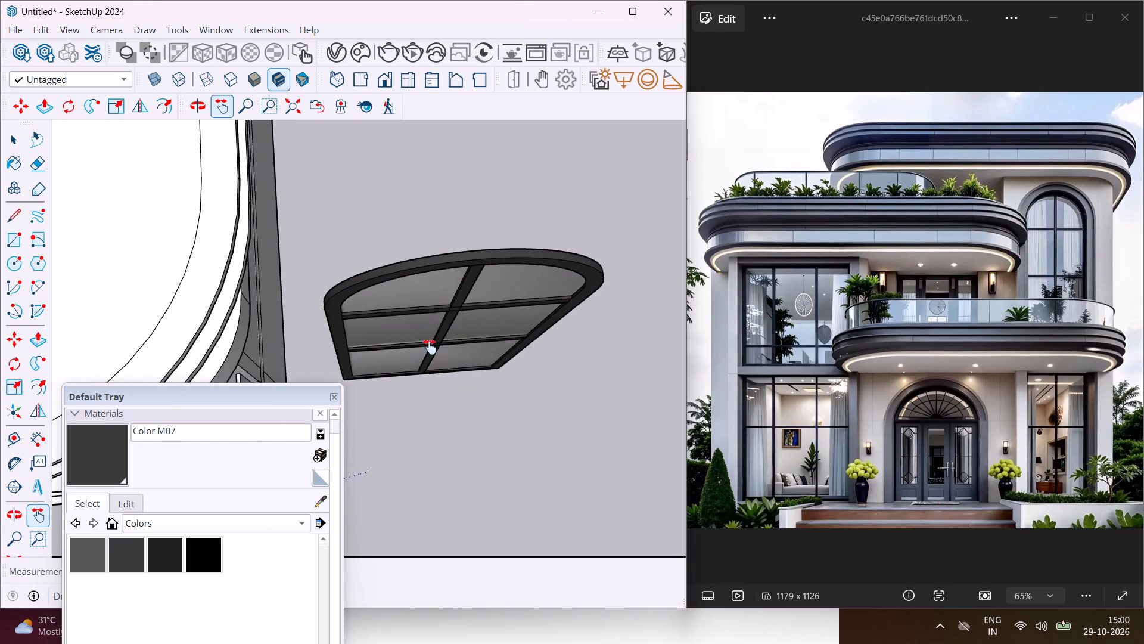
drag(430, 347, 450, 318)
key(Escape)
key(space)
scroll(360, 351, down, 5)
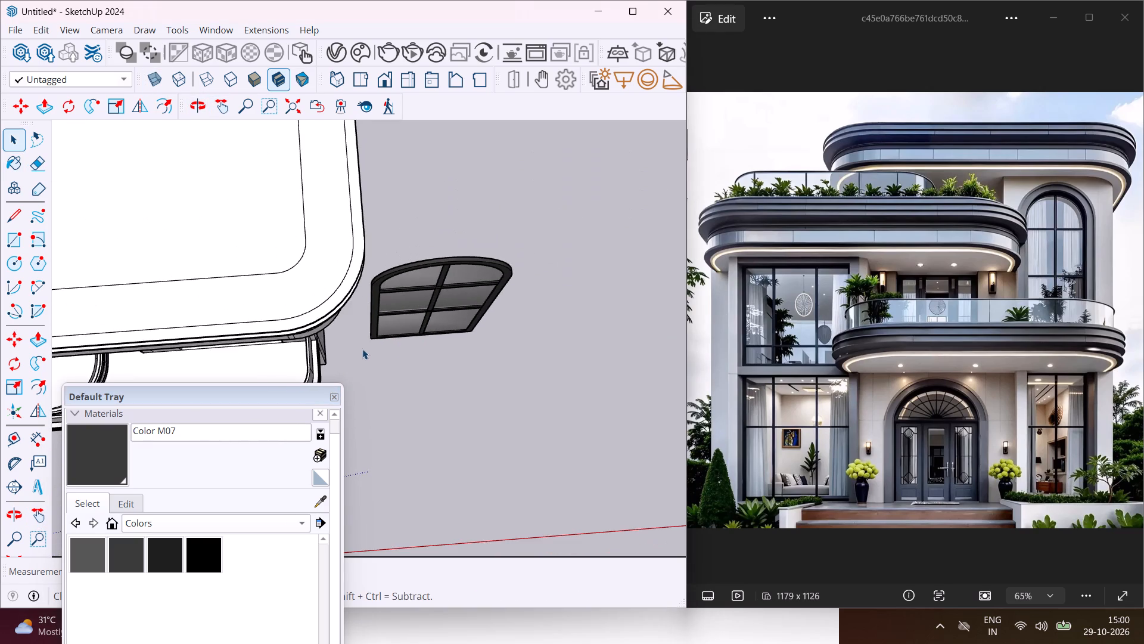
middle_drag(362, 349, 341, 196)
scroll(341, 196, down, 3)
drag(505, 160, 358, 360)
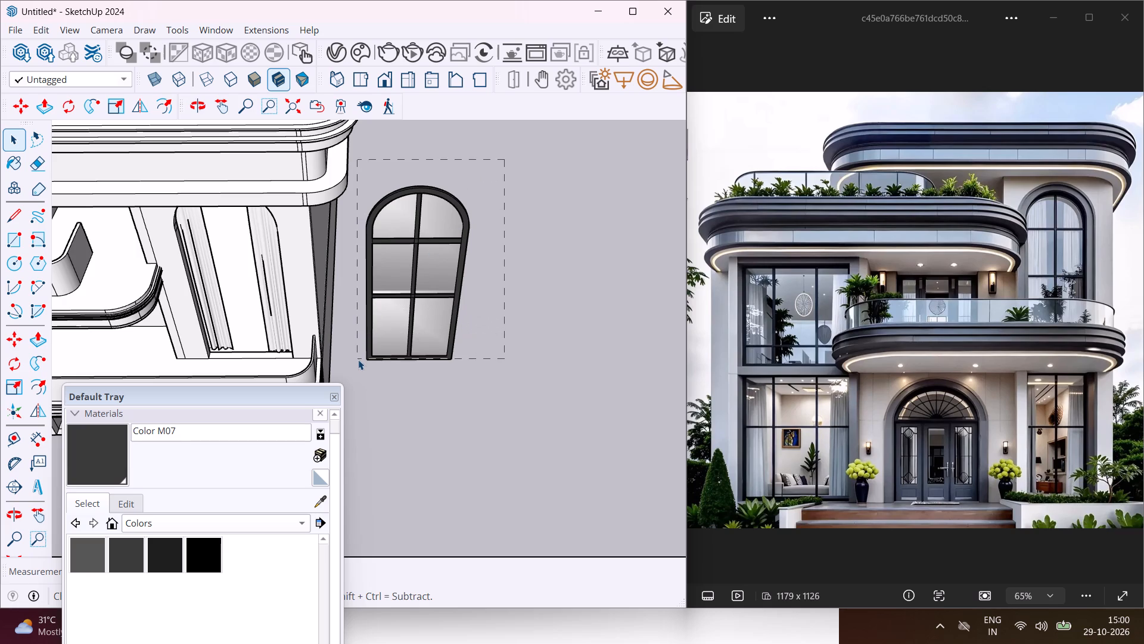
drag(358, 360, 358, 367)
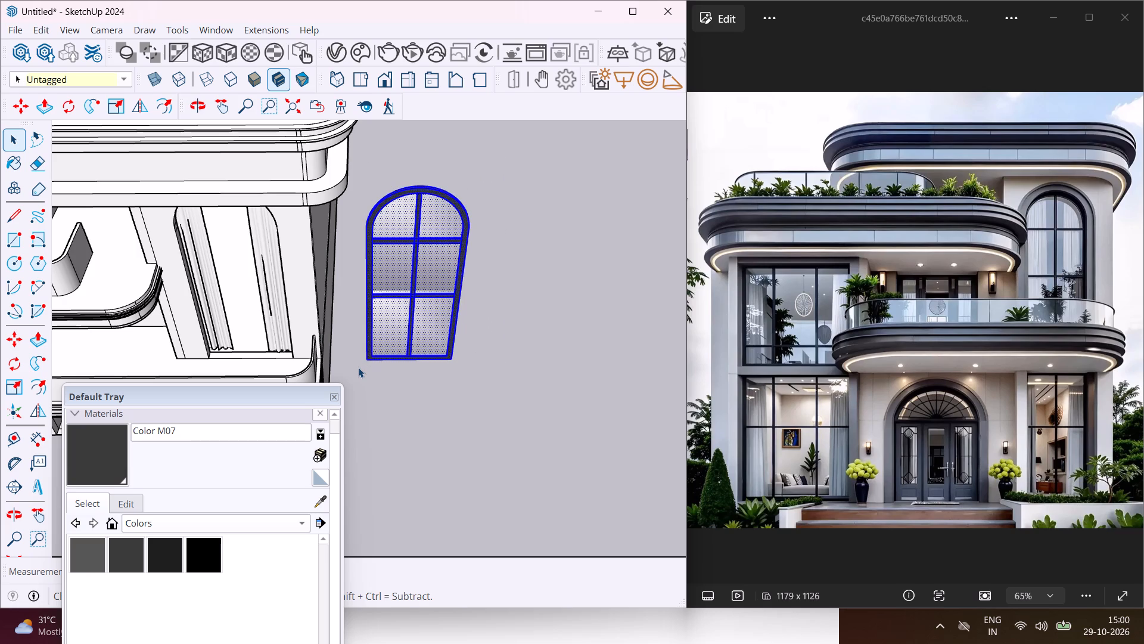
key(m)
scroll(362, 370, up, 7)
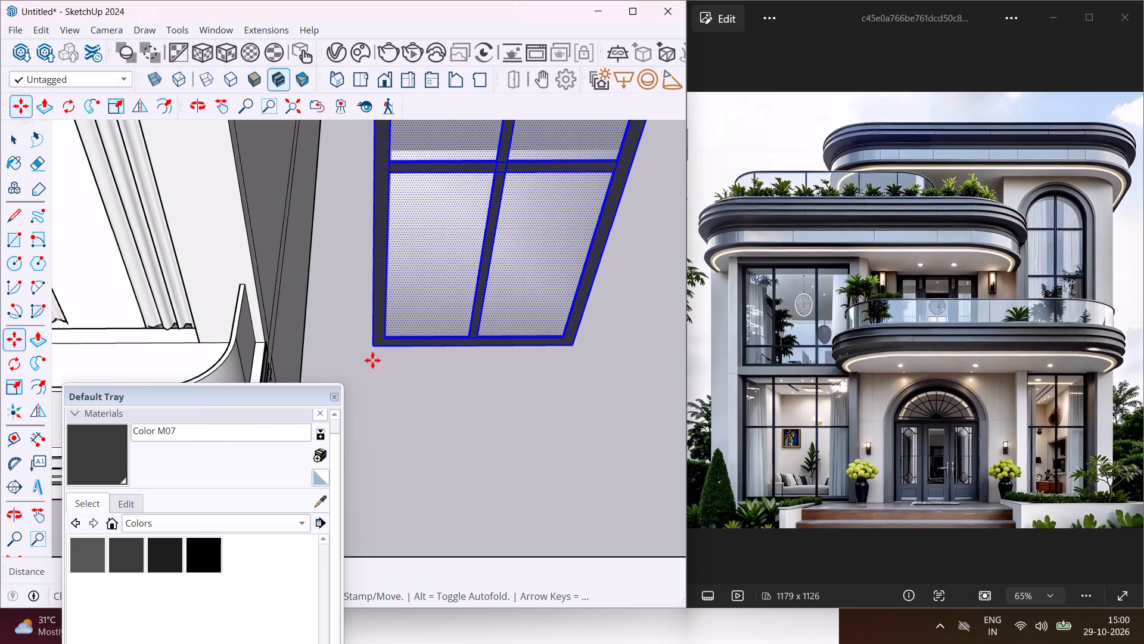
click(374, 347)
scroll(357, 322, down, 6)
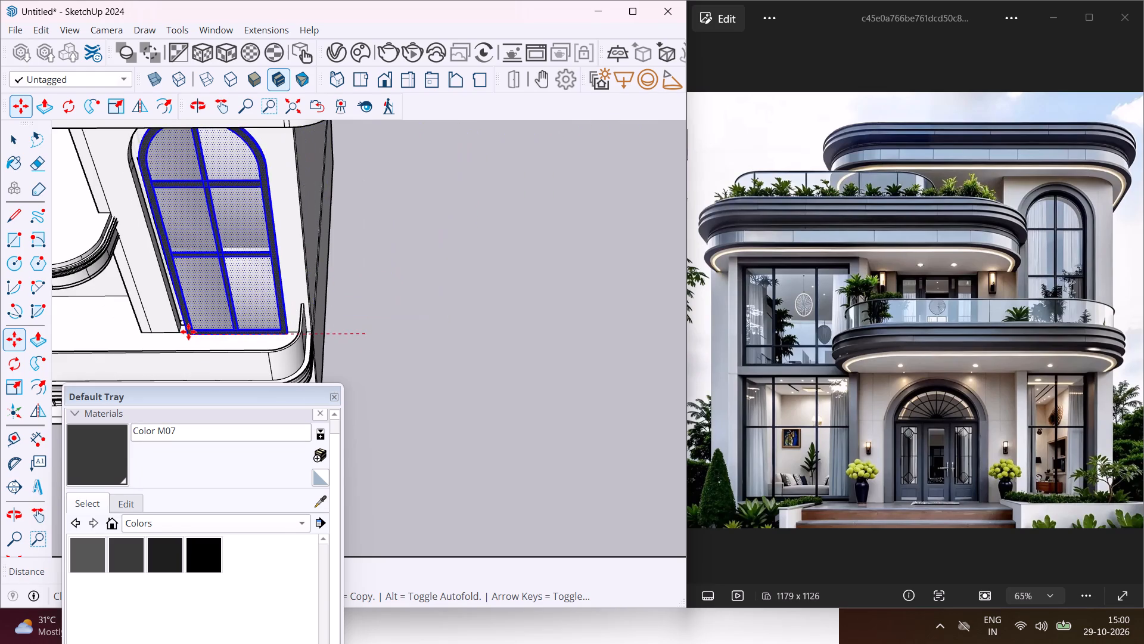
scroll(185, 326, up, 16)
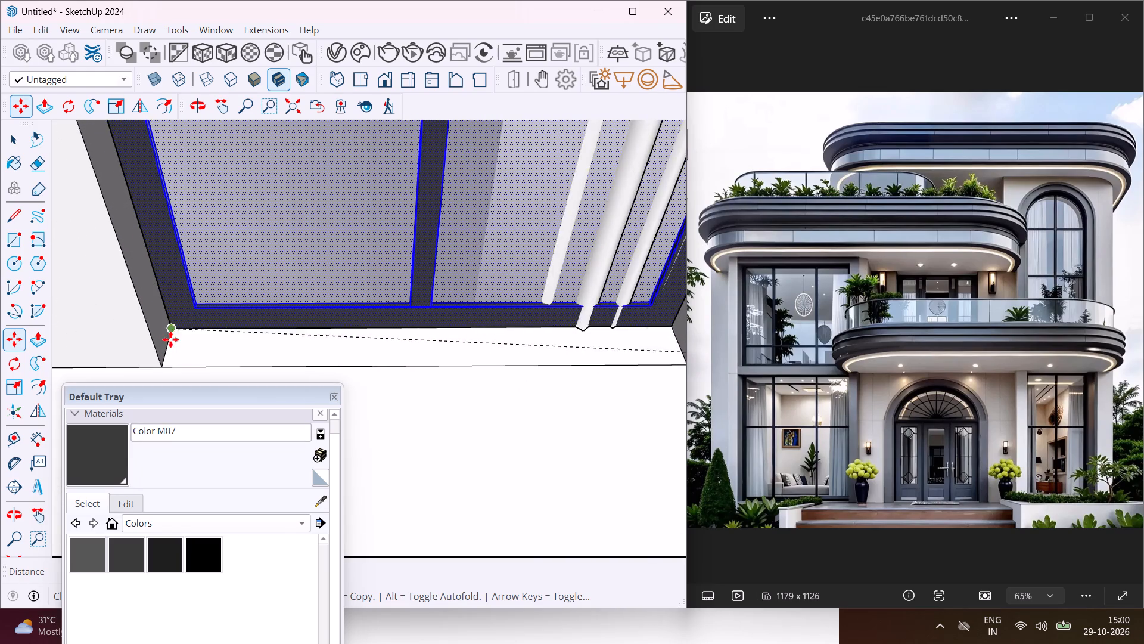
click(168, 352)
key(Escape)
key(space)
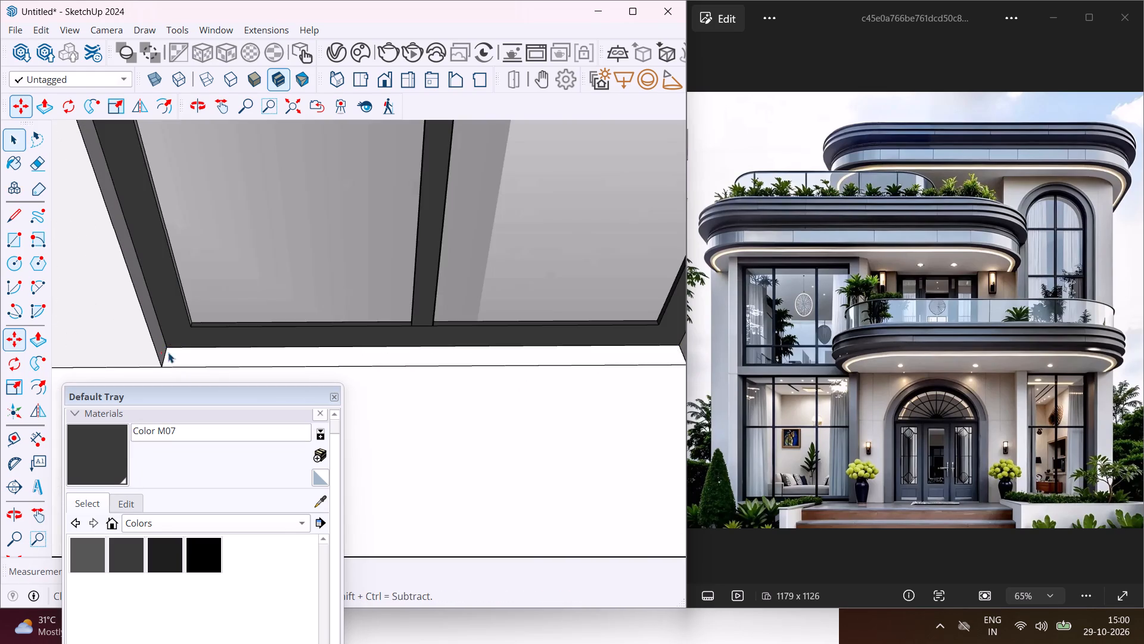
Examine the installed arched window and the villa's front facade against the reference image.
scroll(210, 353, down, 11)
middle_drag(222, 326, 341, 337)
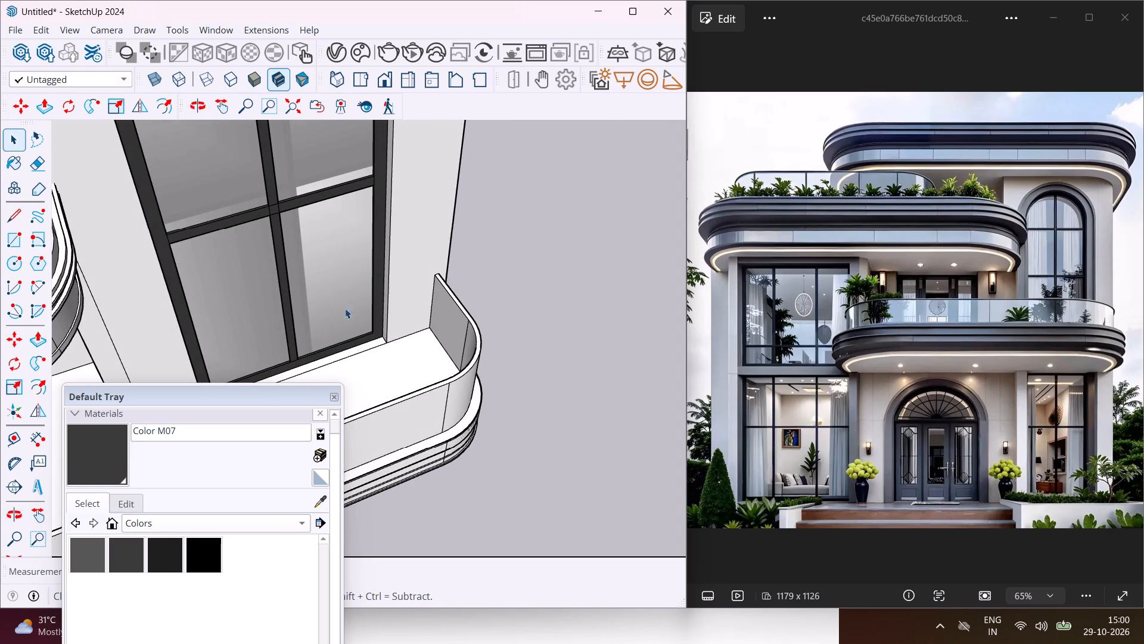
scroll(368, 240, down, 11)
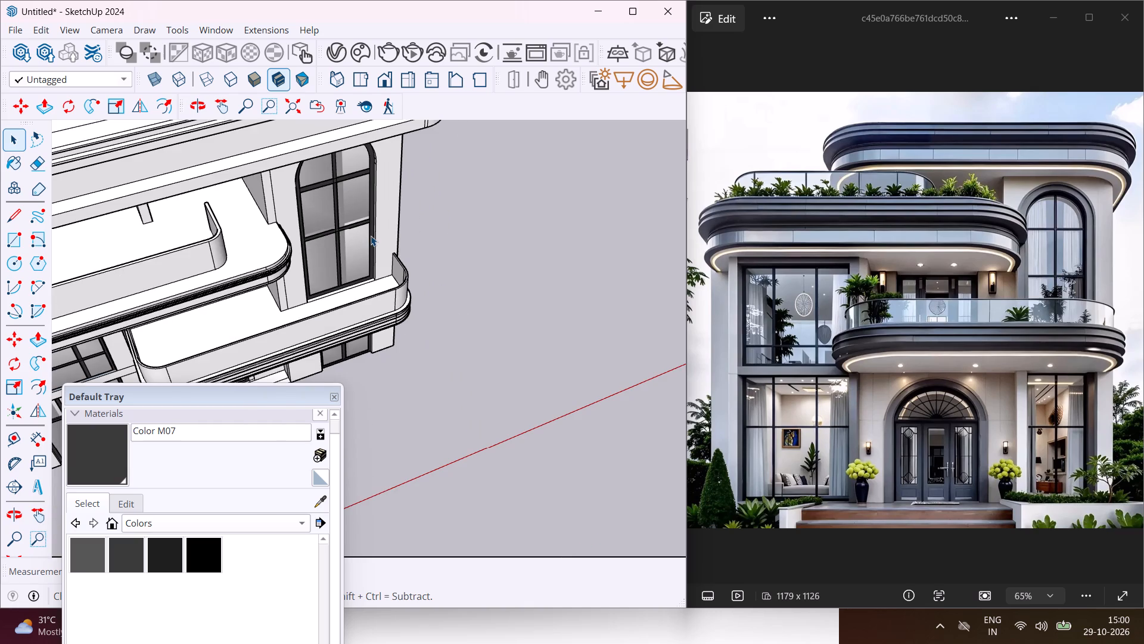
scroll(371, 236, down, 5)
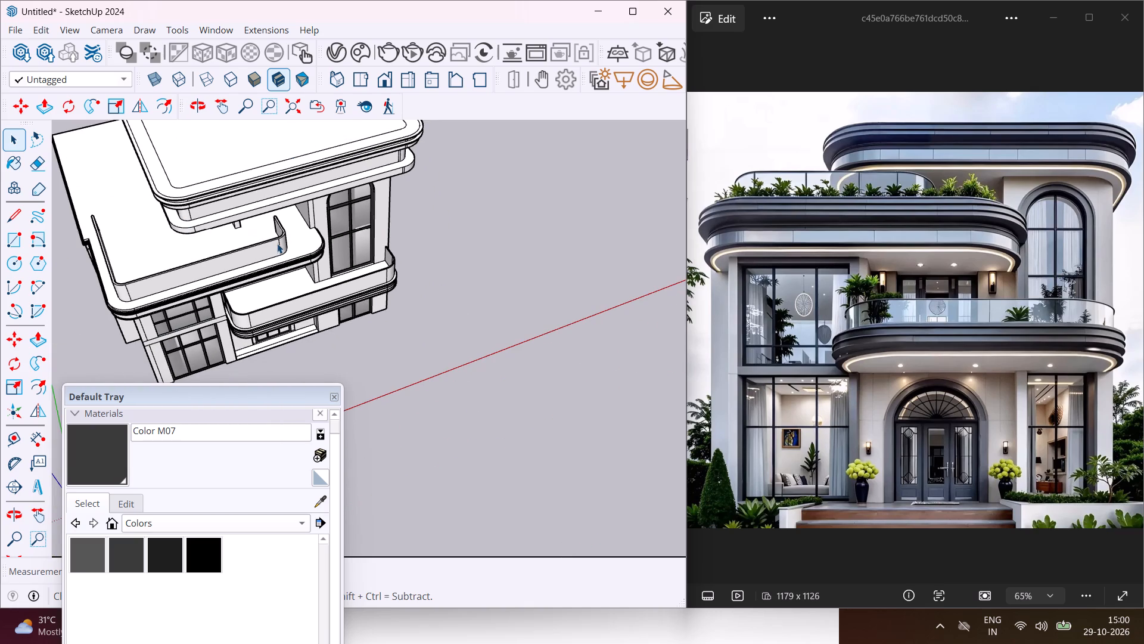
middle_drag(279, 278, 249, 167)
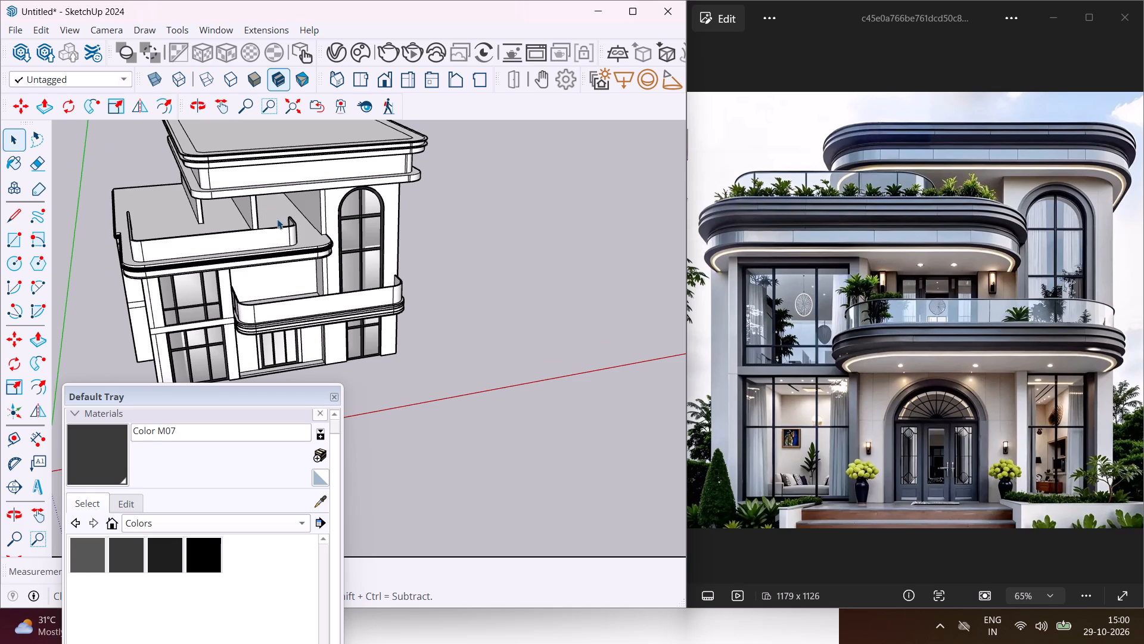
scroll(284, 246, up, 5)
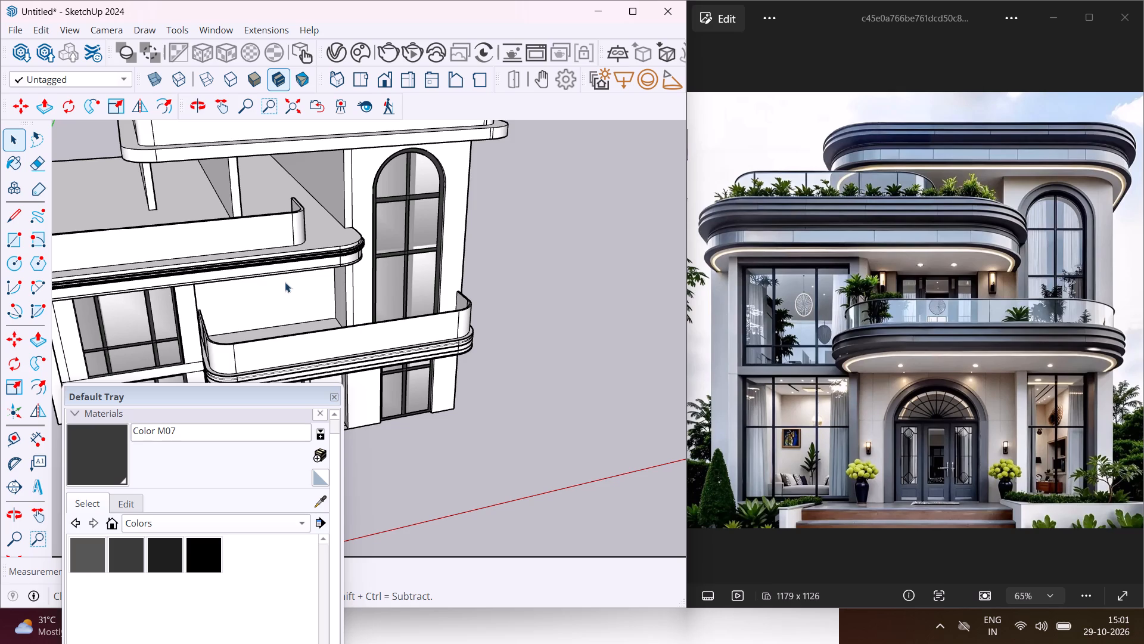
middle_drag(268, 305, 275, 176)
scroll(250, 243, down, 3)
middle_drag(251, 280, 247, 151)
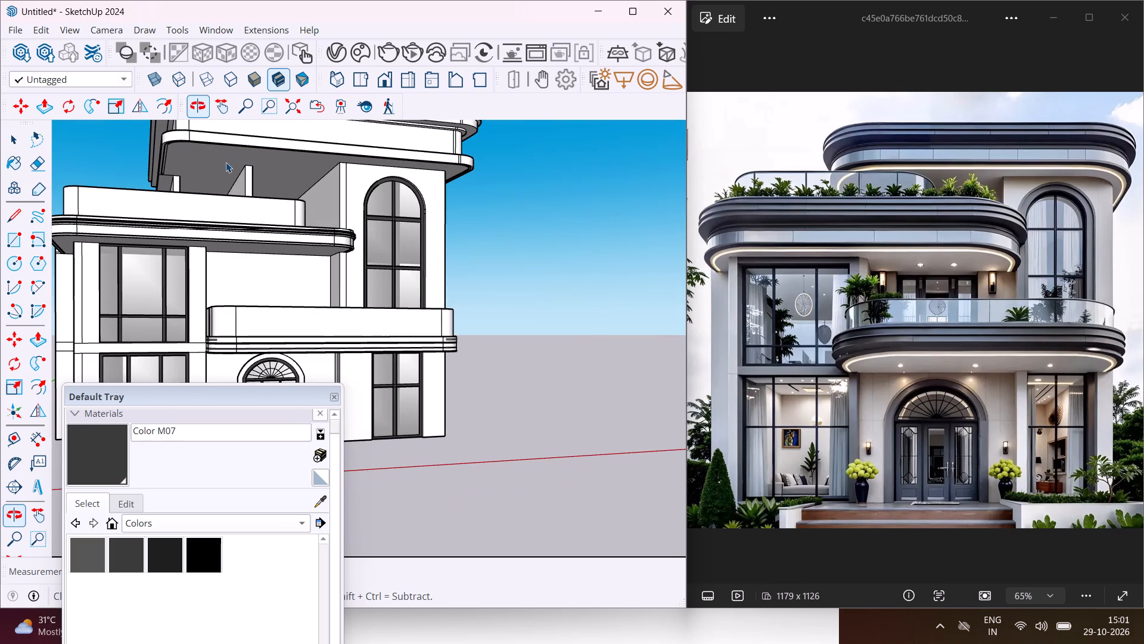
Move the Default Tray lower to uncover the villa's ground floor.
drag(217, 401, 211, 420)
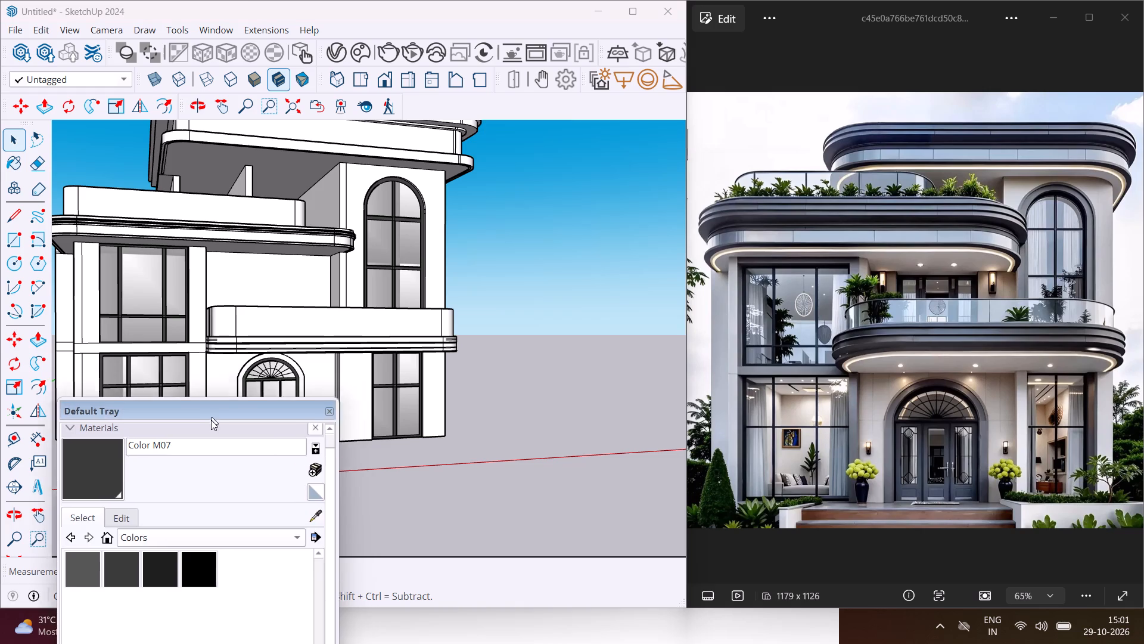
drag(211, 420, 188, 493)
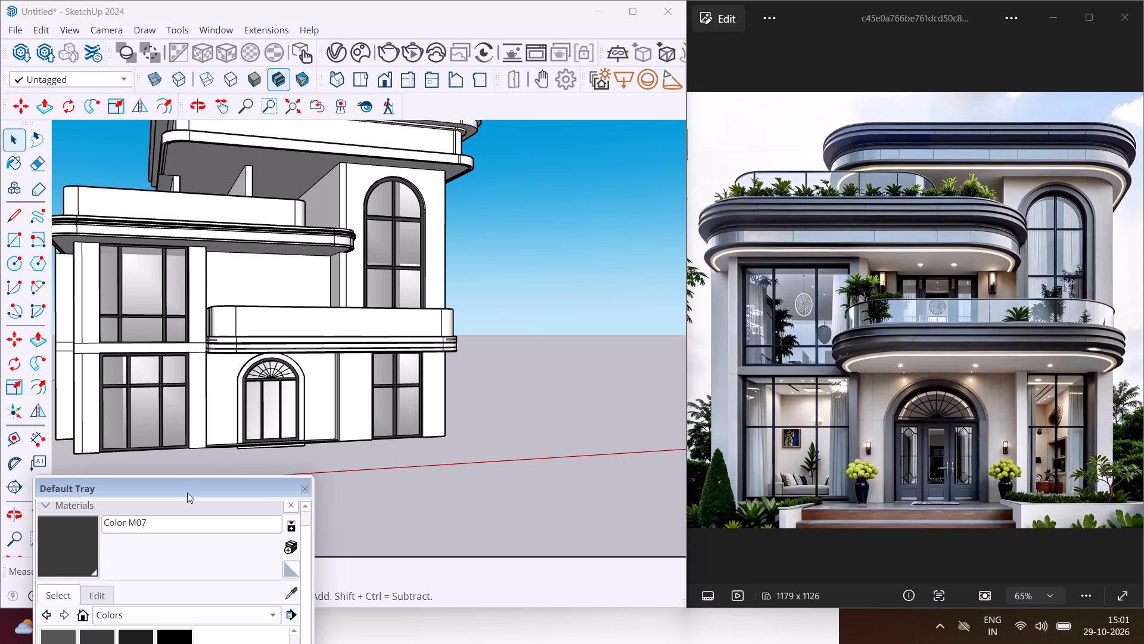
scroll(209, 555, down, 1)
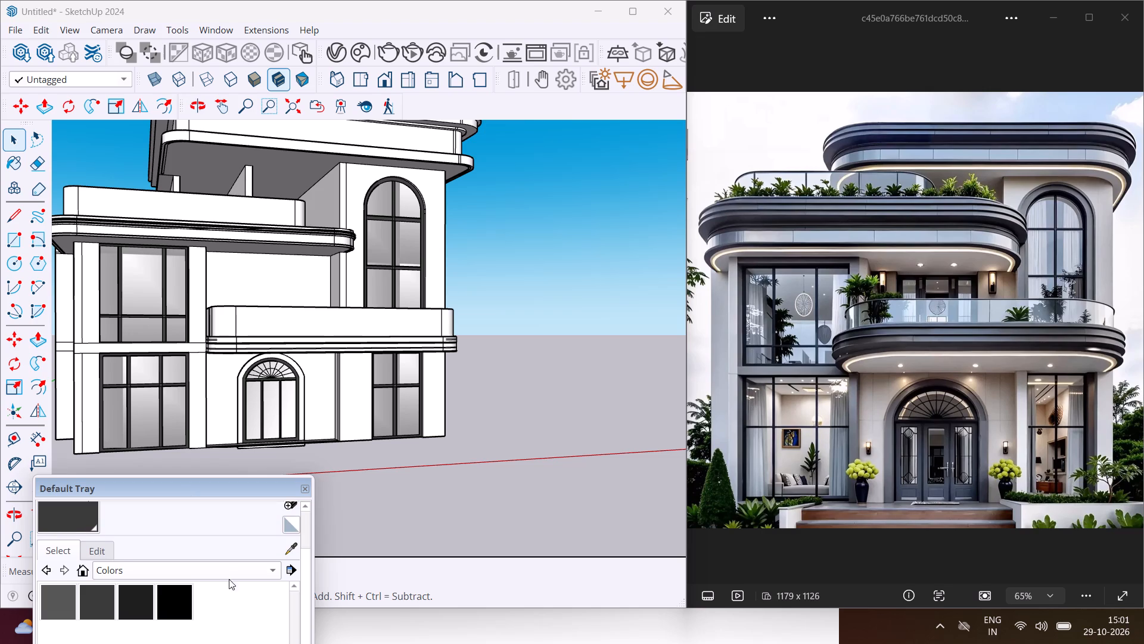
Draw a rectangle for the balcony door on the wall behind the first-floor balcony, from the wall's base to its top edge.
middle_drag(266, 285, 236, 320)
middle_drag(279, 301, 225, 336)
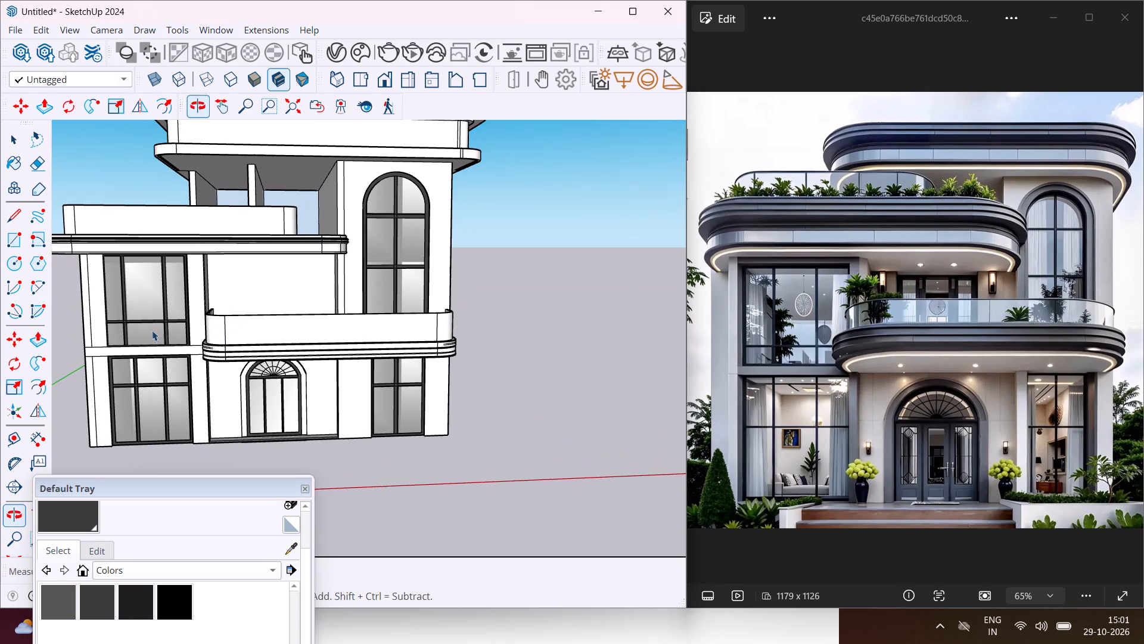
click(17, 247)
scroll(231, 285, up, 2)
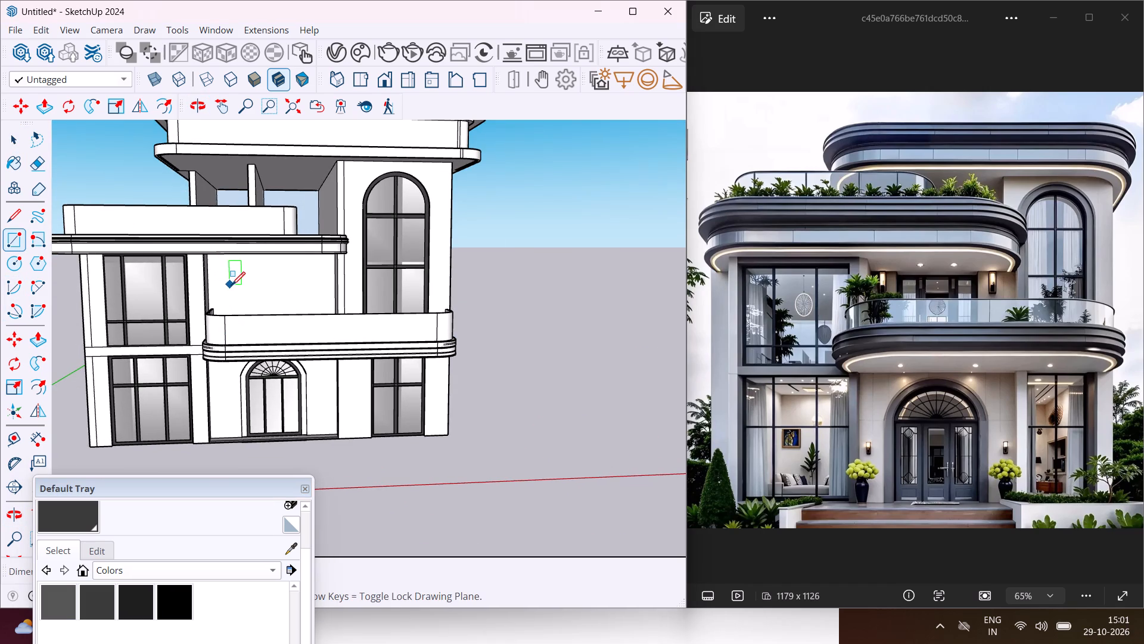
scroll(232, 285, up, 3)
middle_drag(232, 285, 225, 311)
scroll(268, 342, up, 5)
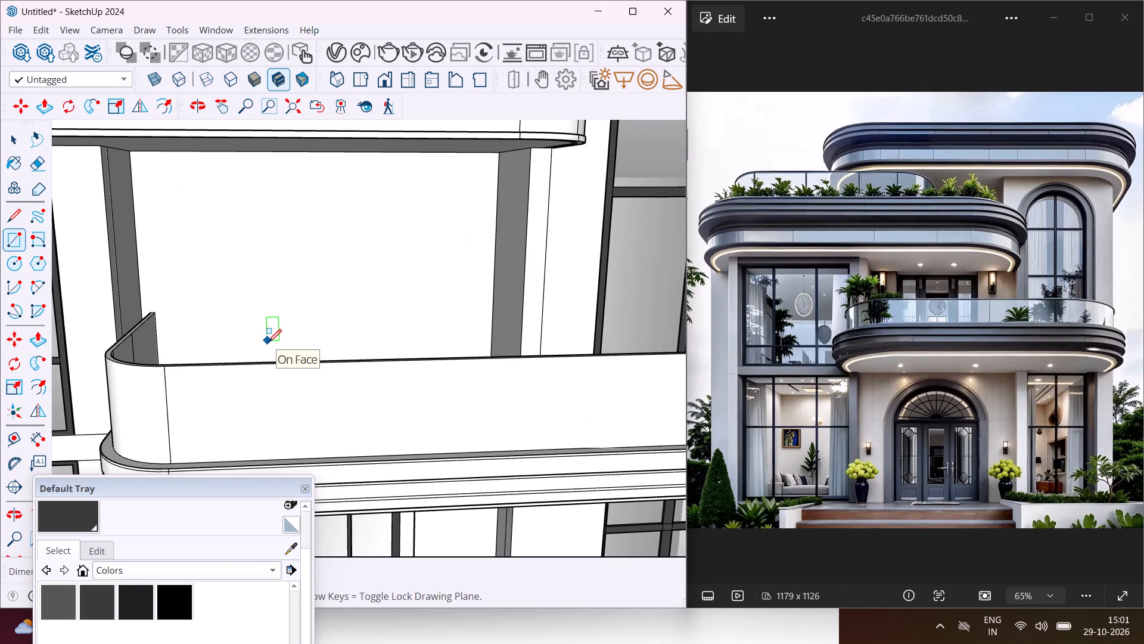
middle_drag(268, 342, 265, 366)
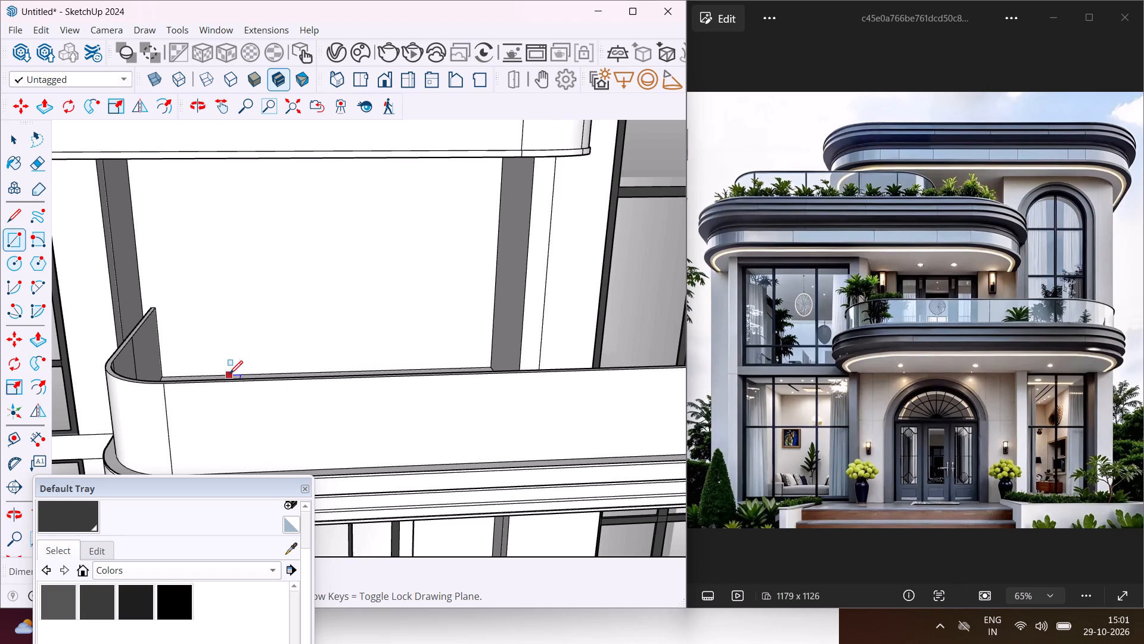
click(227, 373)
scroll(282, 315, down, 4)
middle_drag(282, 315, 303, 240)
click(380, 211)
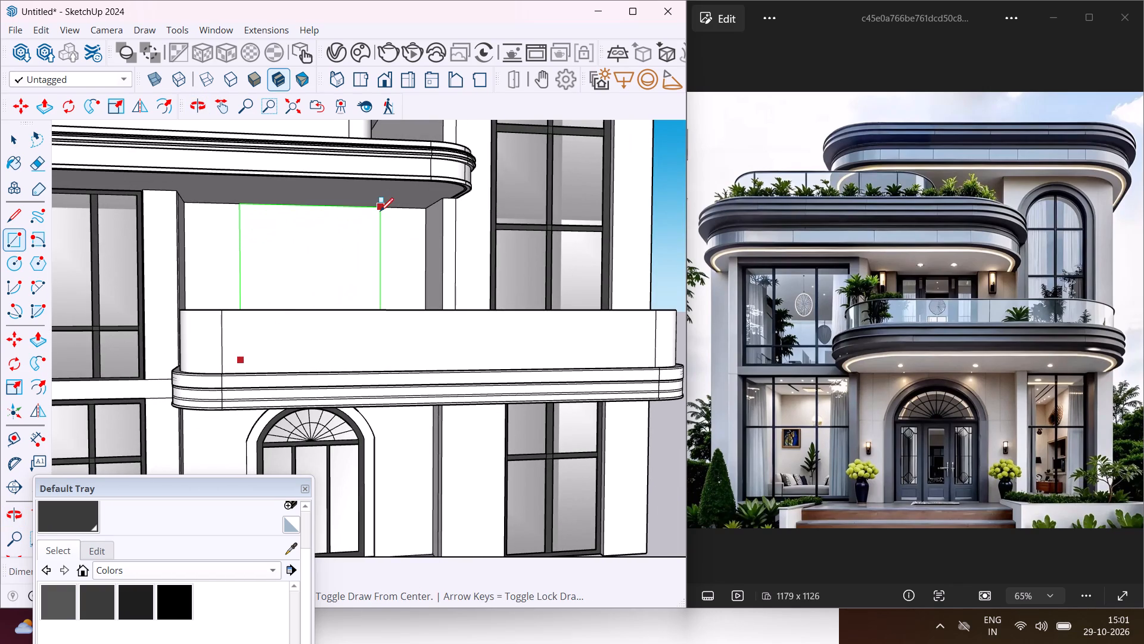
Copy the balcony door rectangle's face from the wall to the open space beside the villa, past the tall arched window.
key(Escape)
key(space)
click(353, 250)
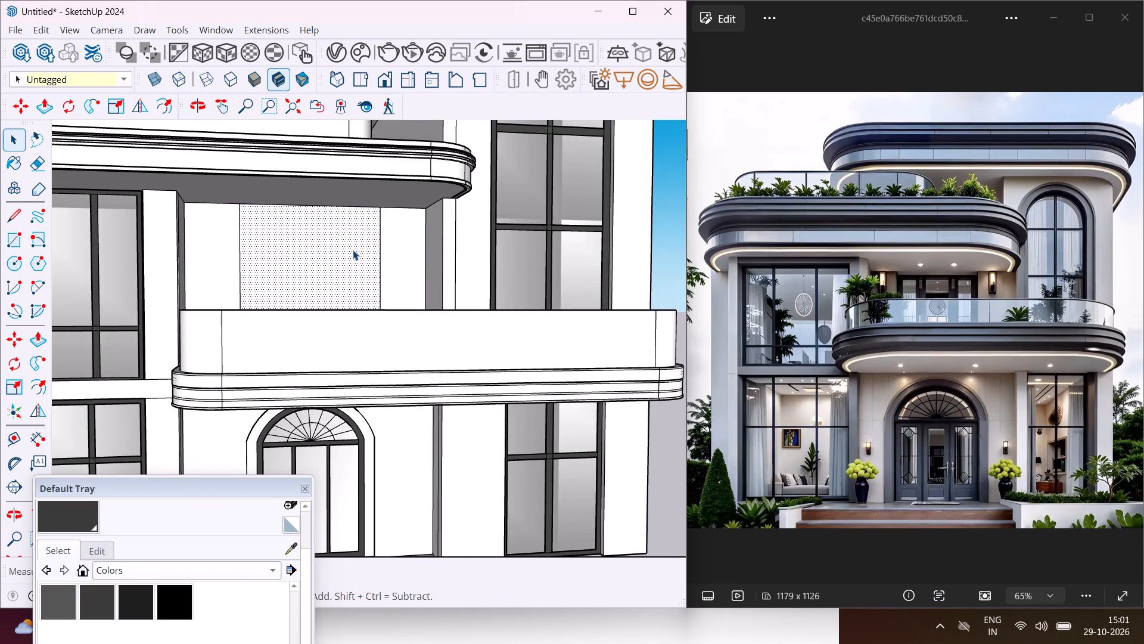
key(m)
click(353, 250)
scroll(371, 249, down, 3)
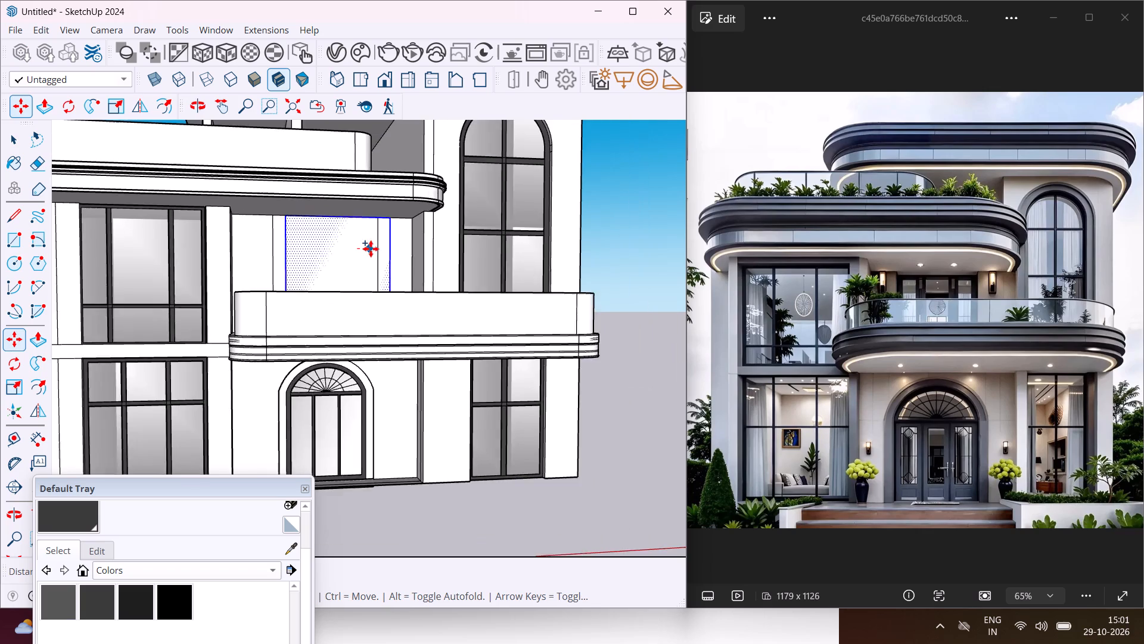
scroll(371, 249, down, 3)
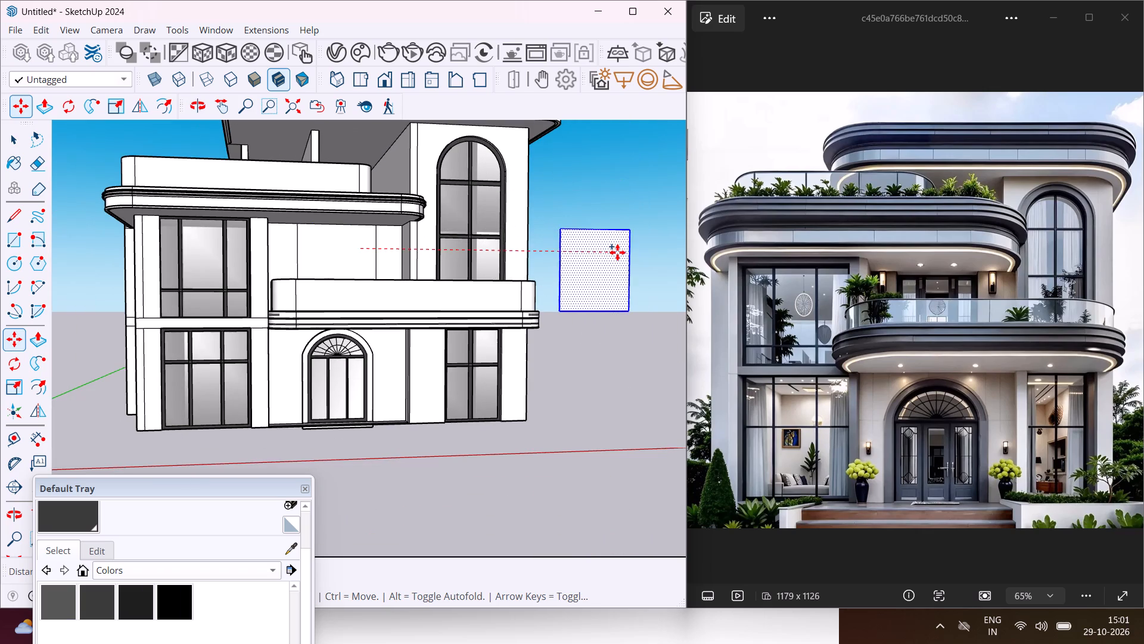
click(618, 261)
key(Escape)
key(space)
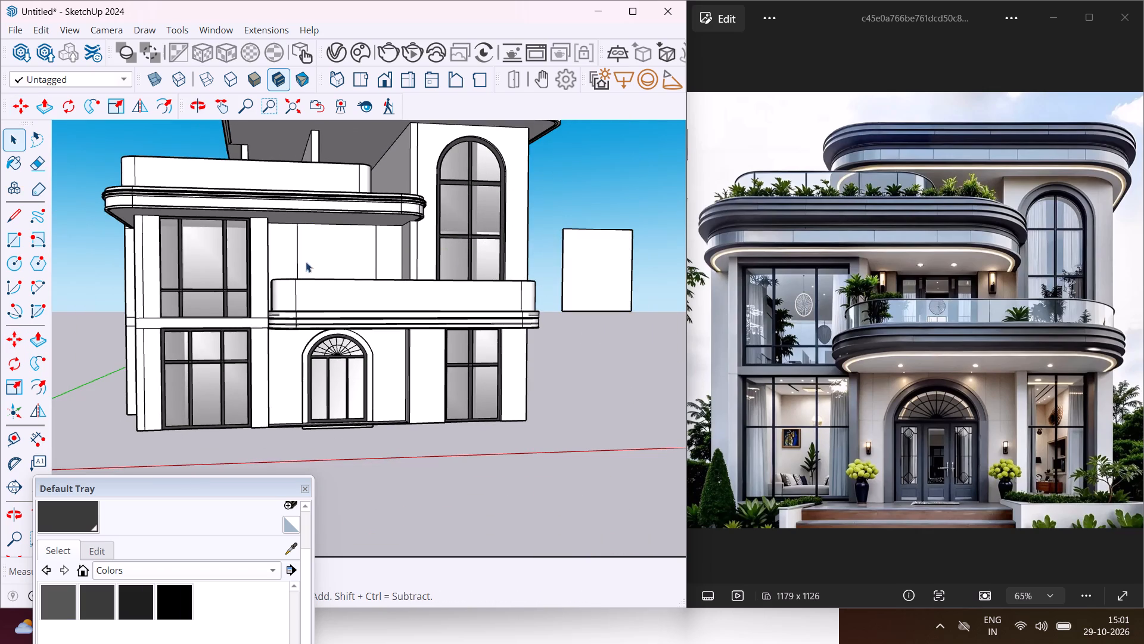
Push the door rectangle on the wall behind the first-floor balcony inward to cut the door opening.
scroll(337, 253, up, 4)
click(337, 253)
key(p)
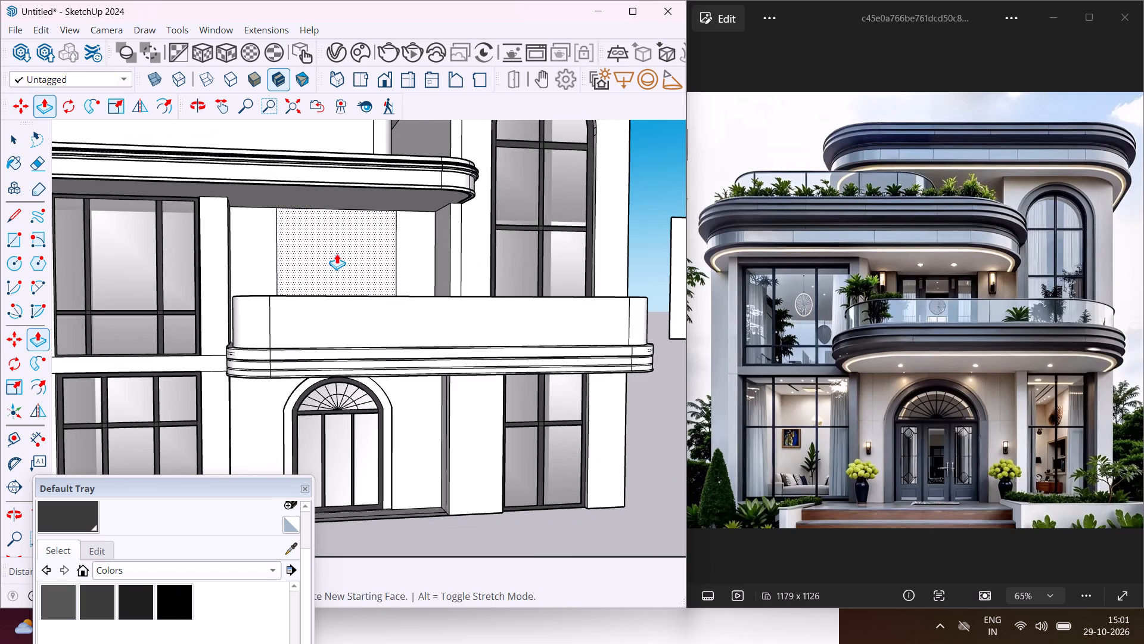
click(337, 253)
click(313, 252)
key(Escape)
key(space)
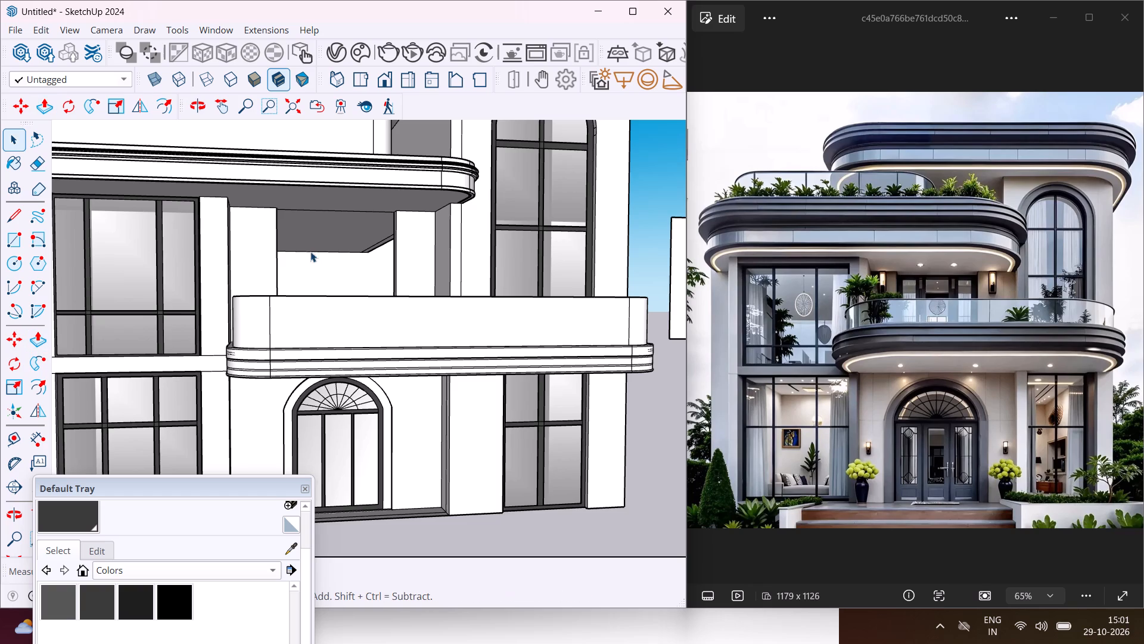
Extrude the copied door face beside the villa into a thin flat panel.
scroll(262, 256, down, 9)
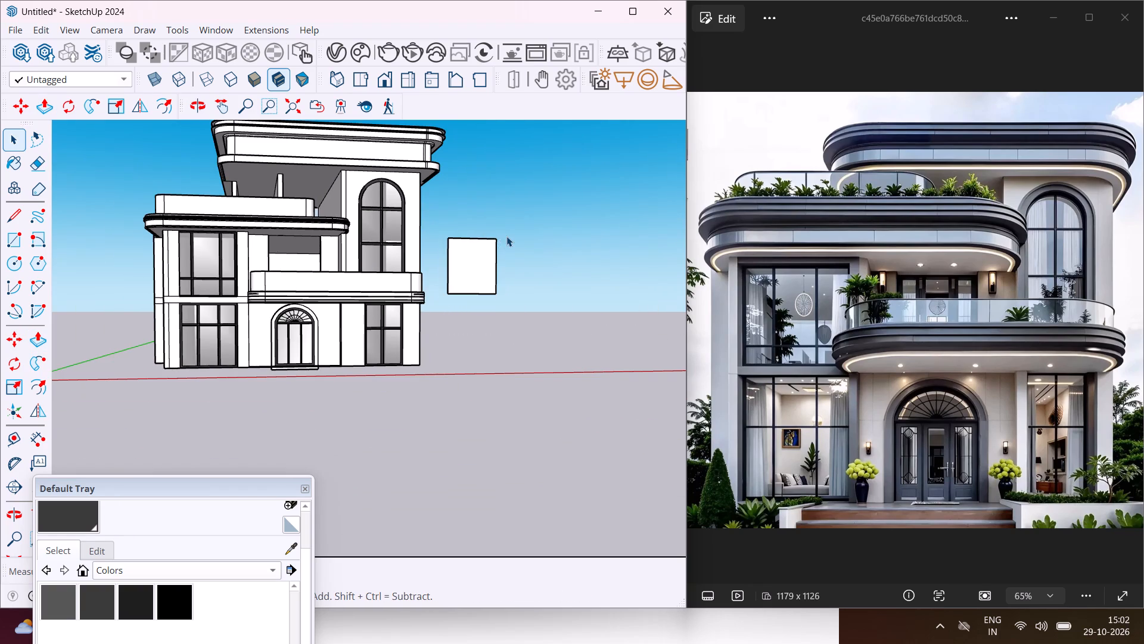
scroll(506, 236, up, 5)
middle_drag(506, 236, 524, 305)
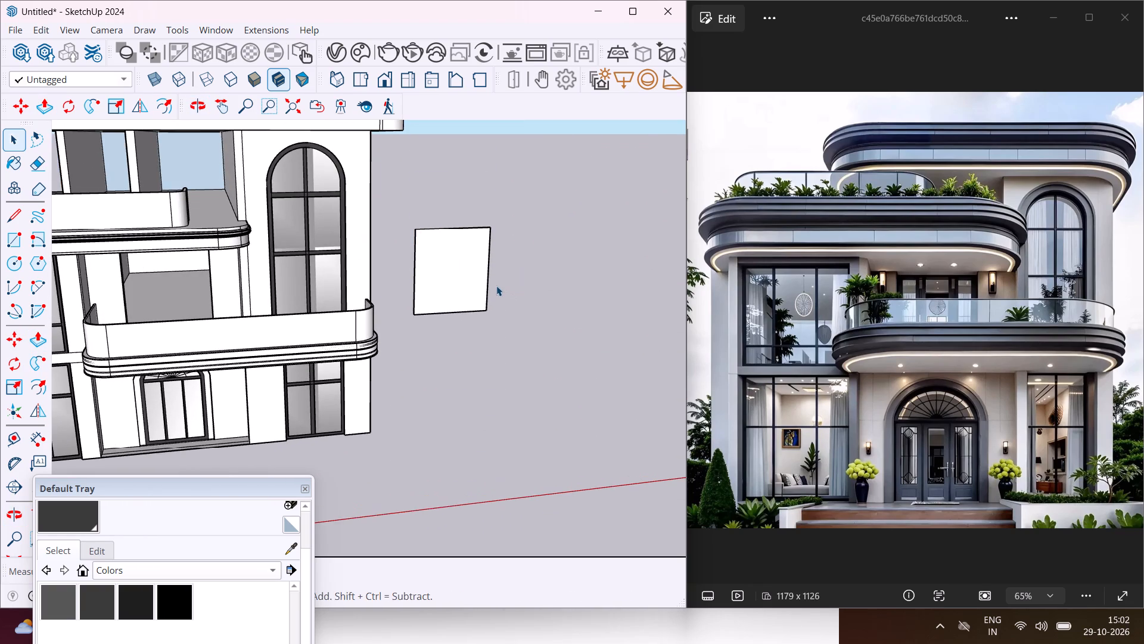
scroll(496, 286, down, 3)
scroll(498, 272, up, 6)
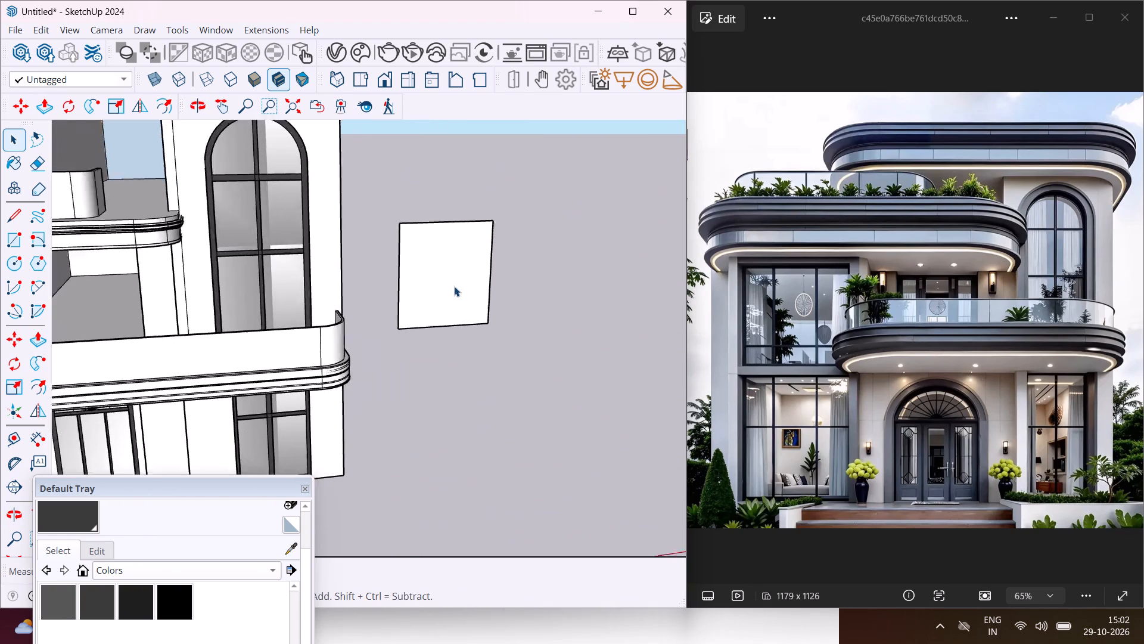
scroll(454, 286, up, 2)
click(447, 281)
key(p)
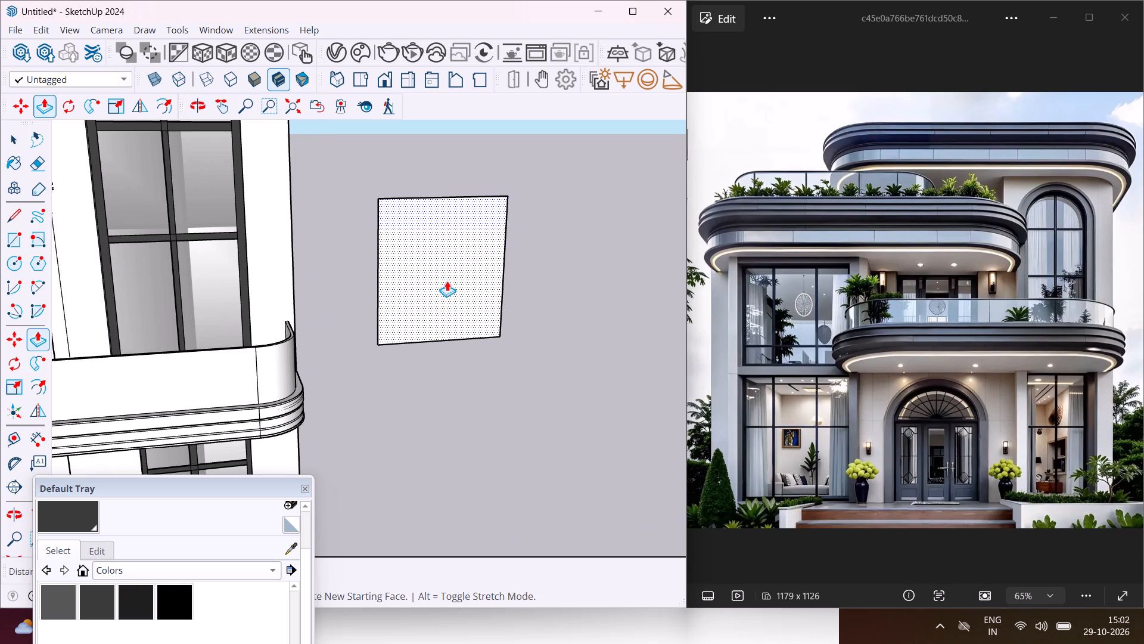
click(447, 281)
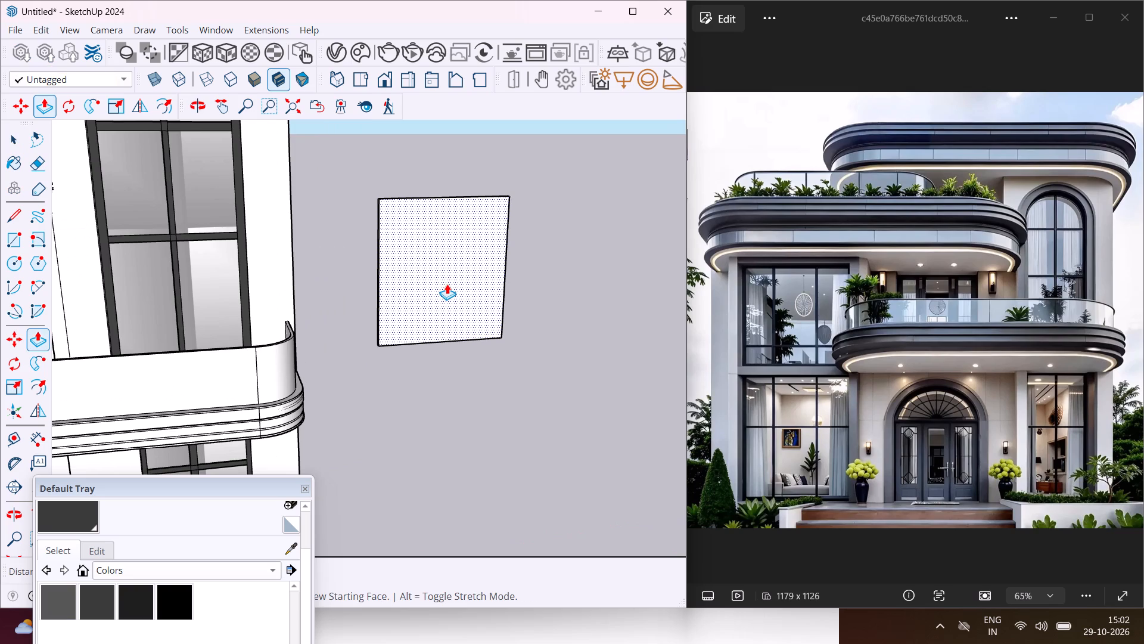
middle_drag(447, 284, 139, 385)
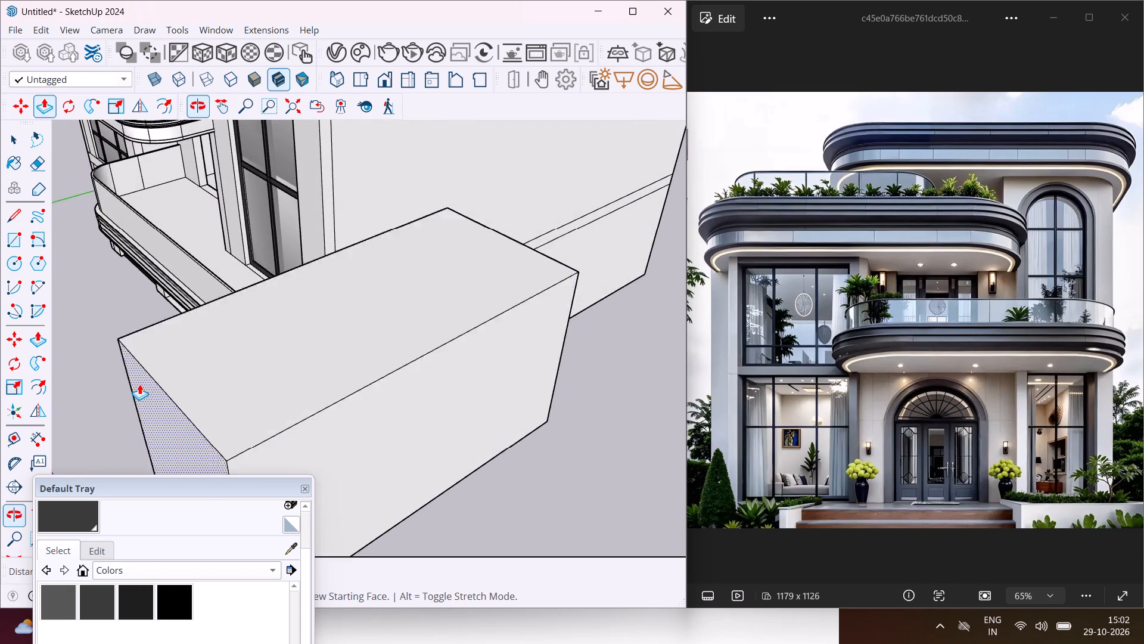
scroll(139, 384, down, 3)
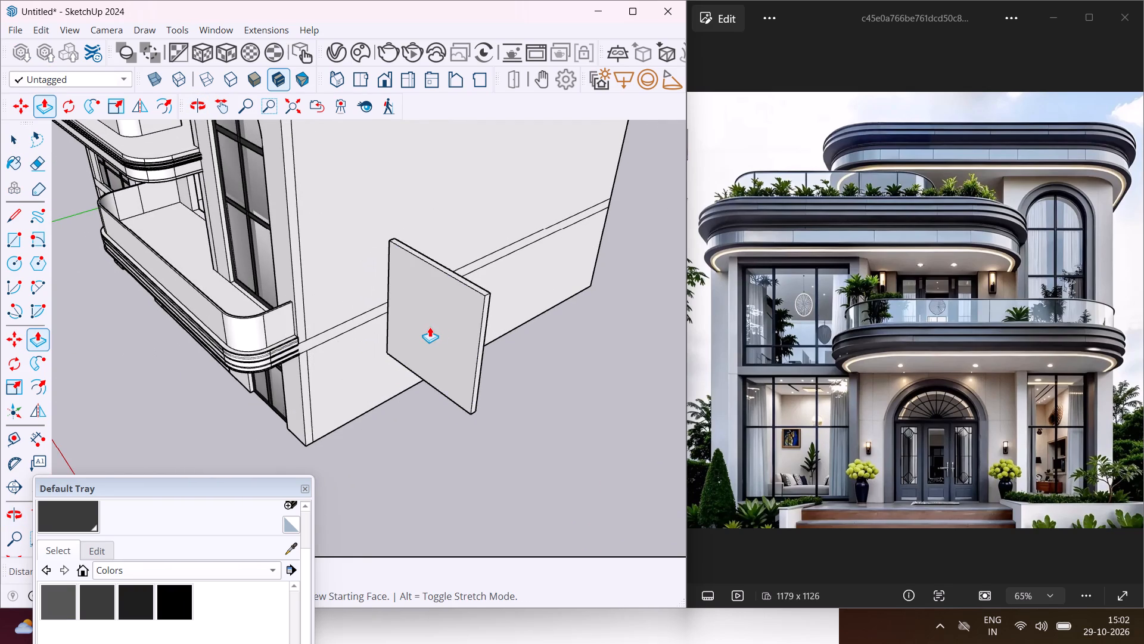
scroll(428, 327, up, 4)
click(424, 327)
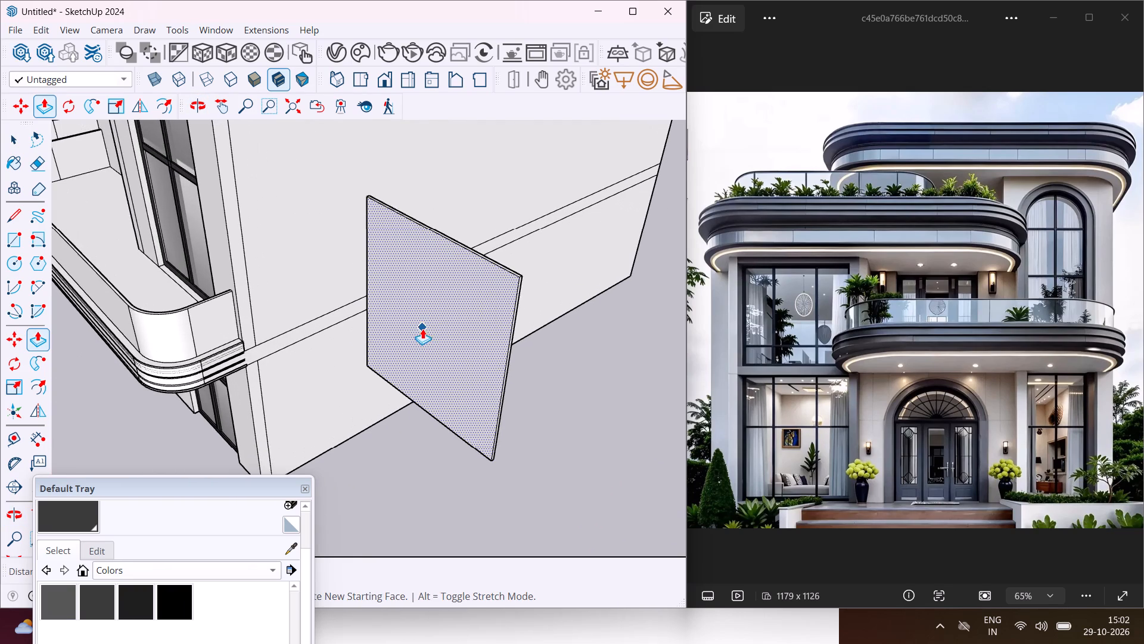
key(Escape)
key(space)
Offset the door panel's front face outline slightly inward to mark out a narrow outer frame.
middle_drag(487, 268, 586, 249)
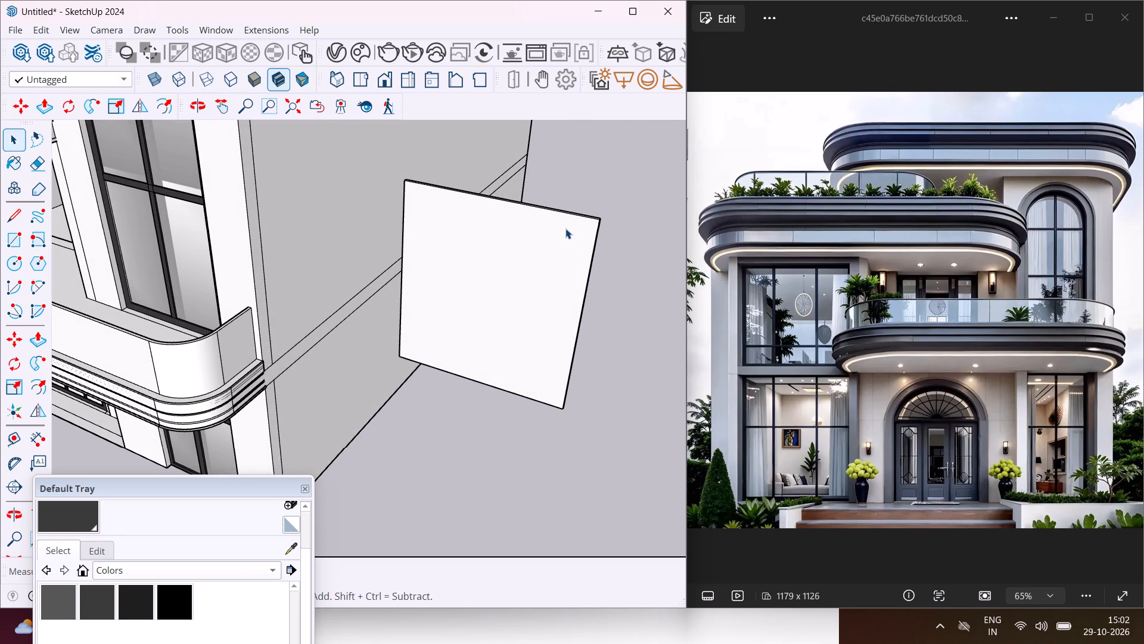
click(588, 222)
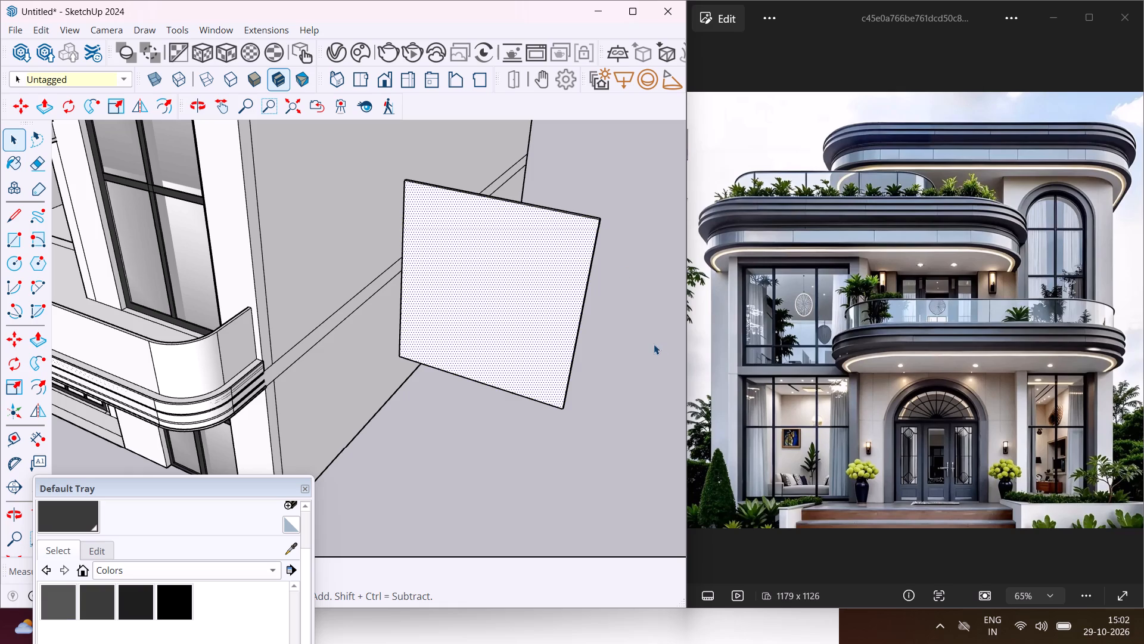
click(27, 388)
scroll(414, 268, up, 4)
click(422, 263)
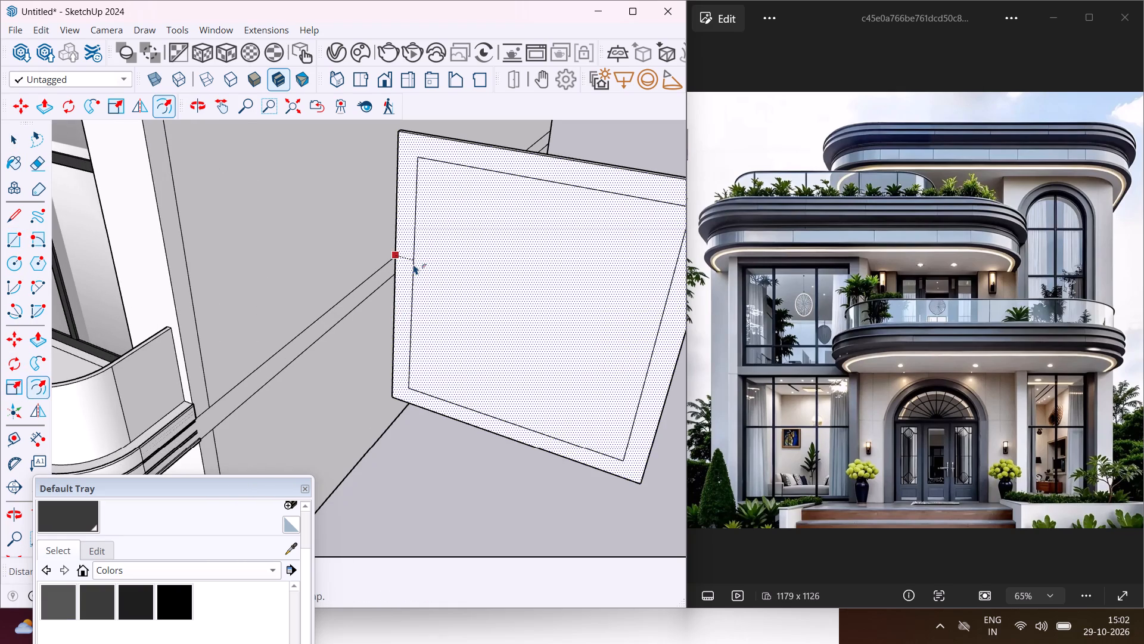
click(409, 261)
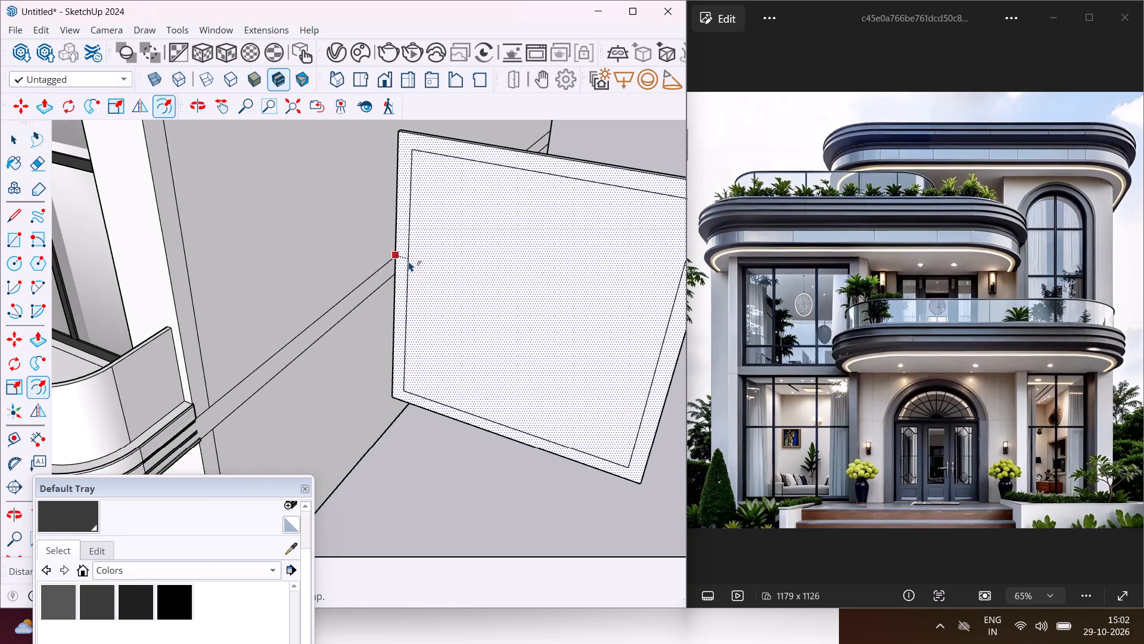
key(Escape)
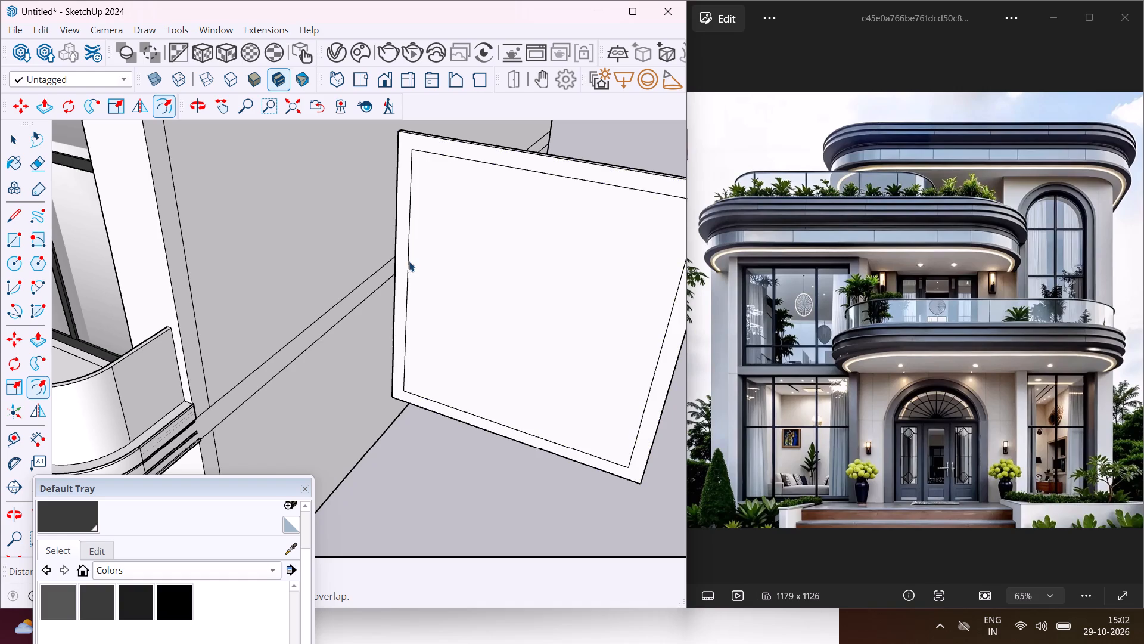
key(space)
Draw two narrow vertical mullion rectangles inside the door frame from its top inner edge to its bottom inner edge, leaving a wider central bay.
click(15, 241)
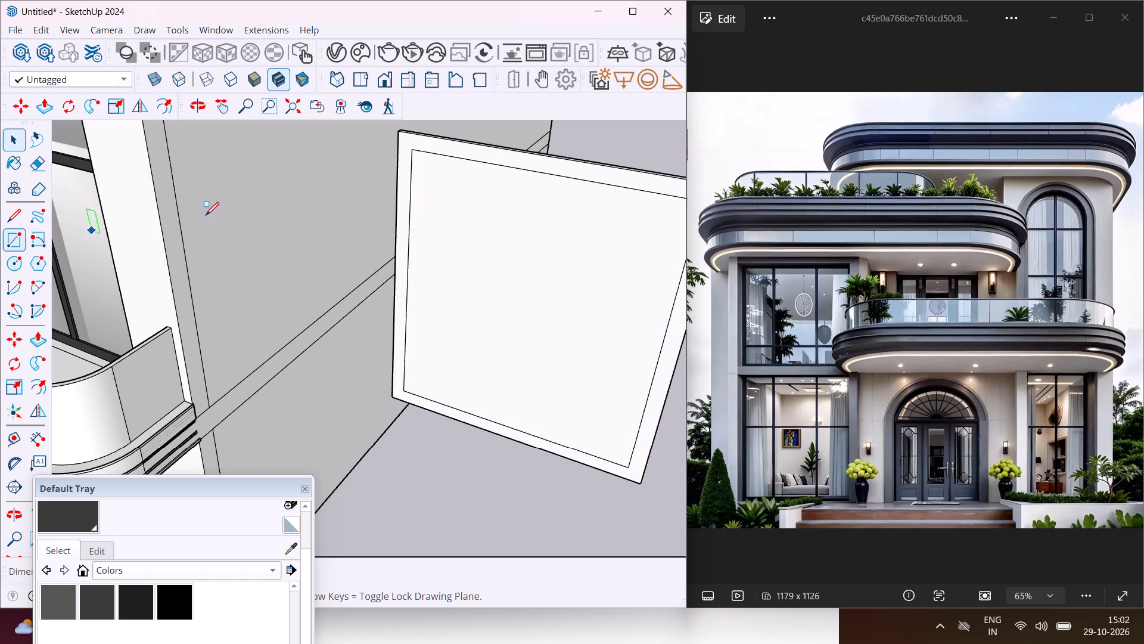
click(483, 163)
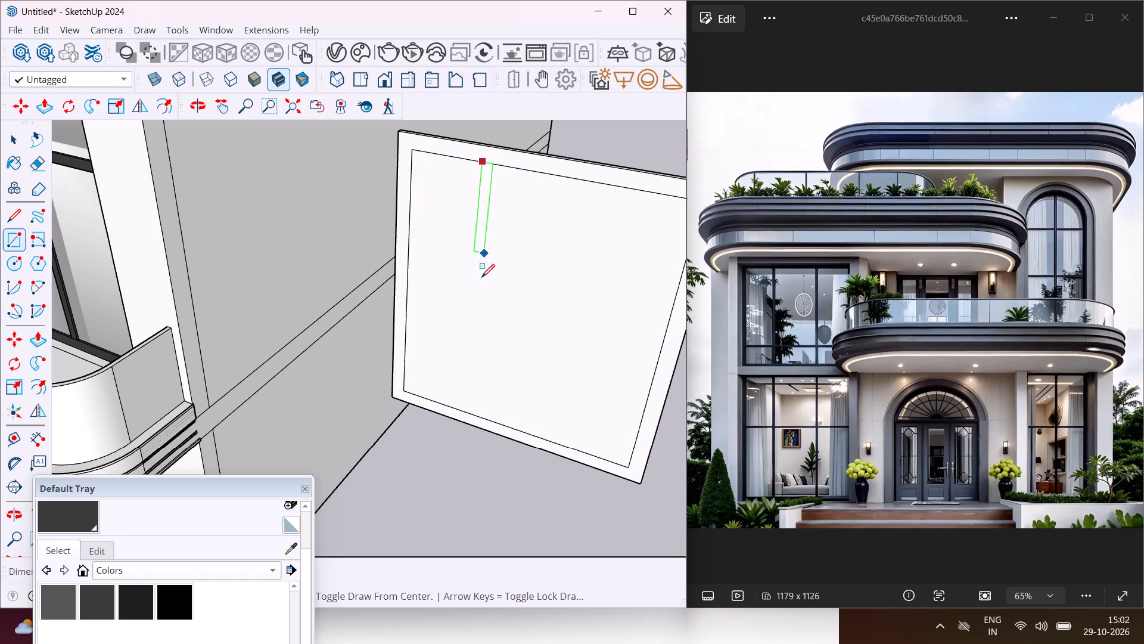
scroll(440, 410, up, 3)
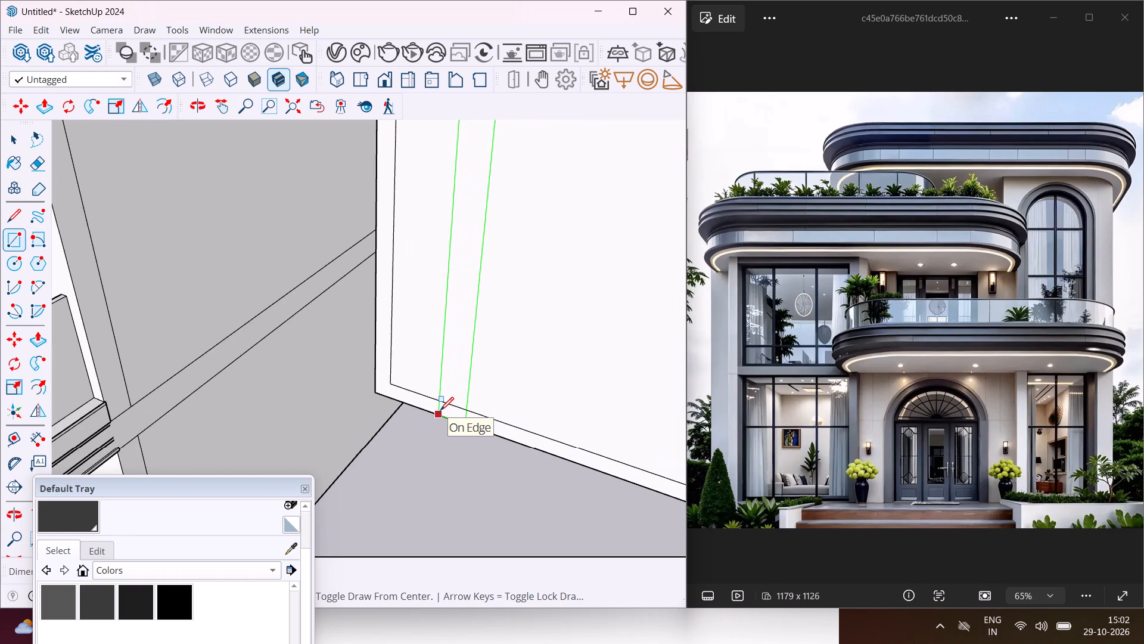
scroll(440, 410, up, 4)
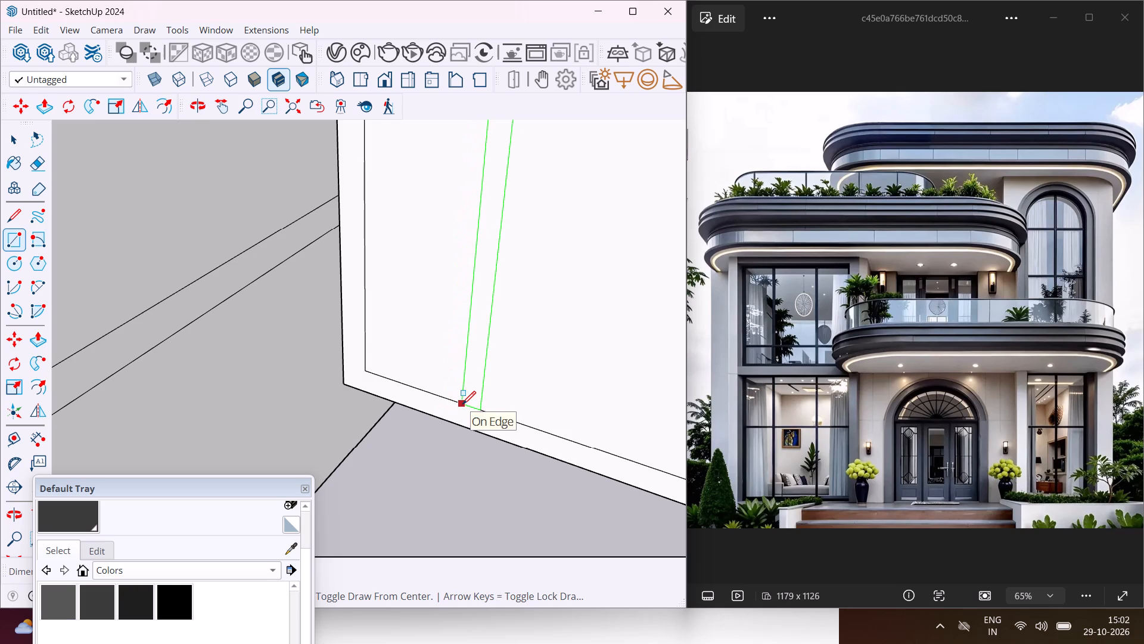
click(462, 404)
scroll(388, 369, down, 10)
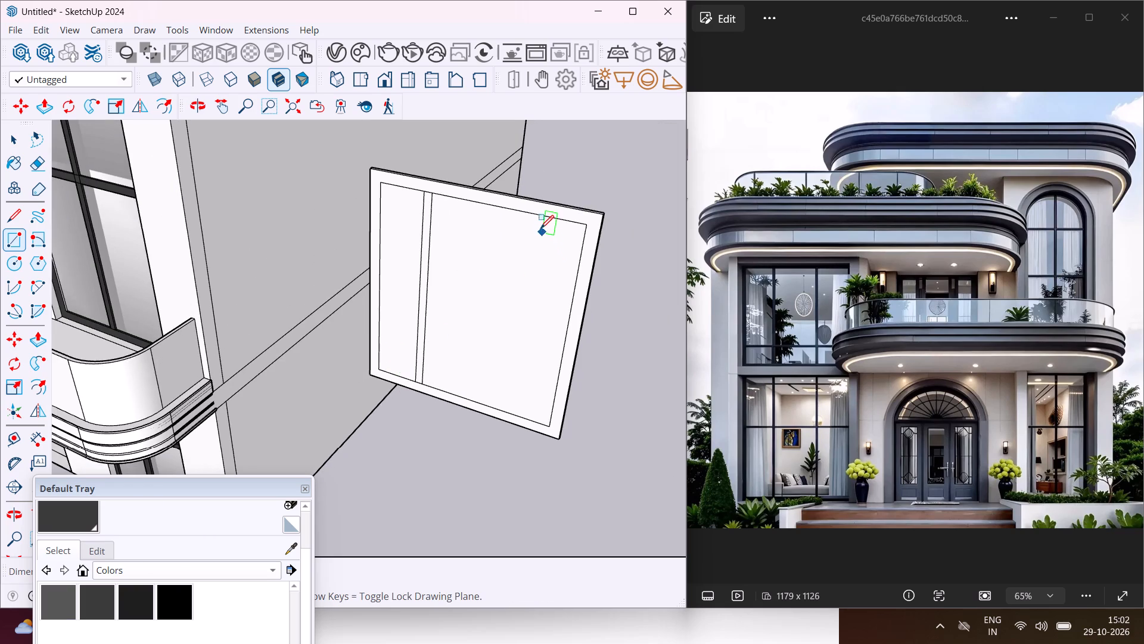
scroll(540, 221, up, 3)
click(539, 217)
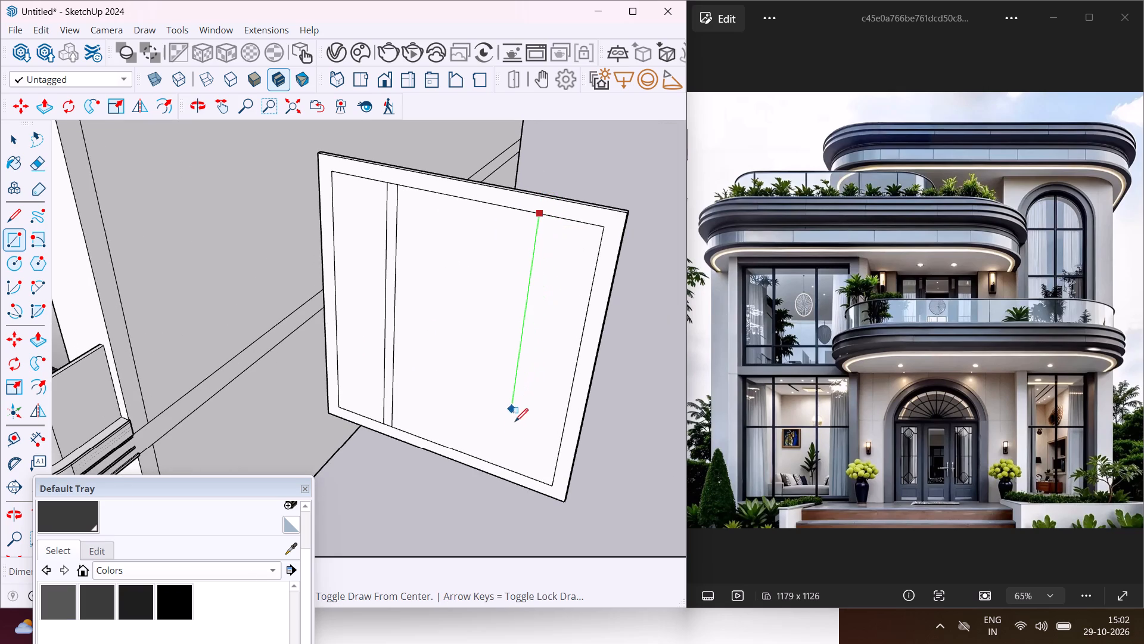
scroll(495, 468, up, 8)
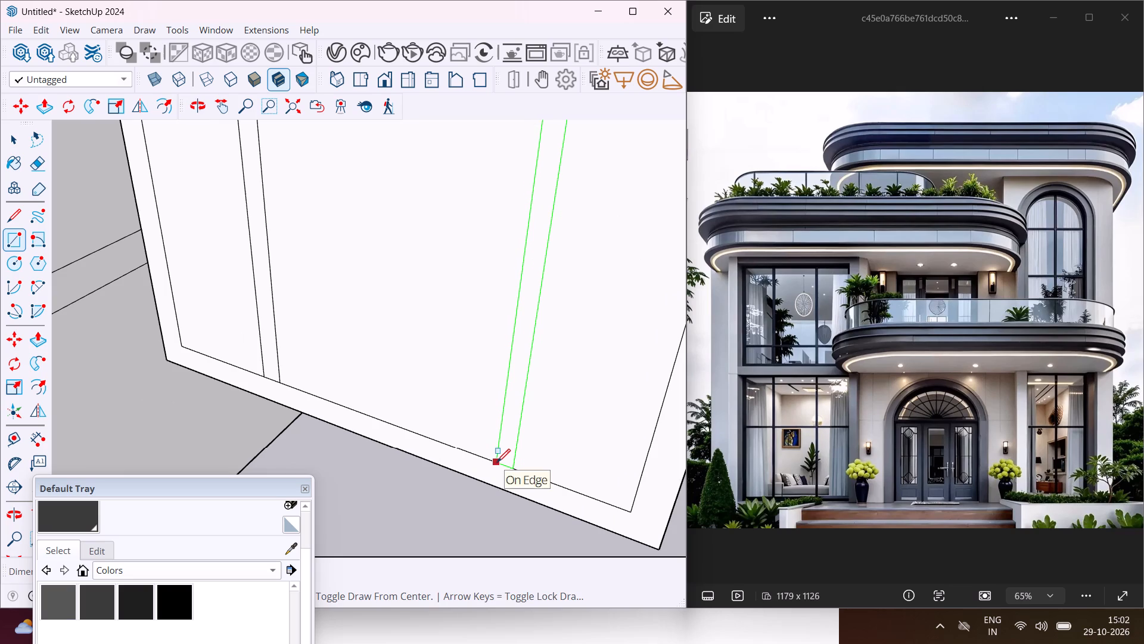
click(497, 462)
Draw a narrow horizontal transom rectangle between the two vertical mullions, in the upper part of the door's central bay.
scroll(453, 430, down, 9)
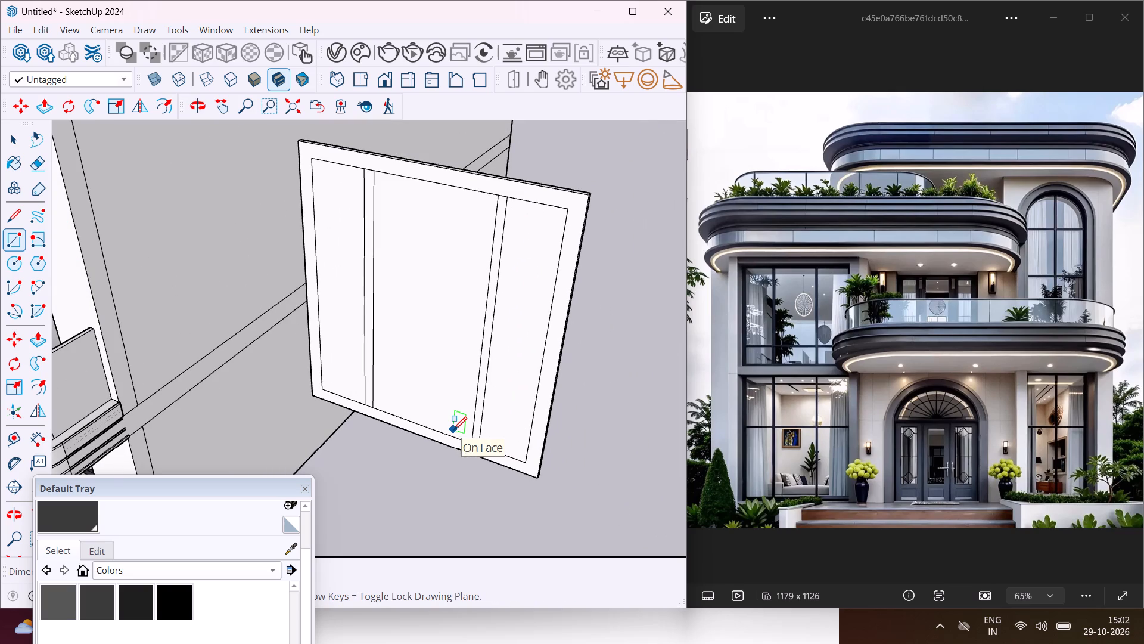
click(378, 222)
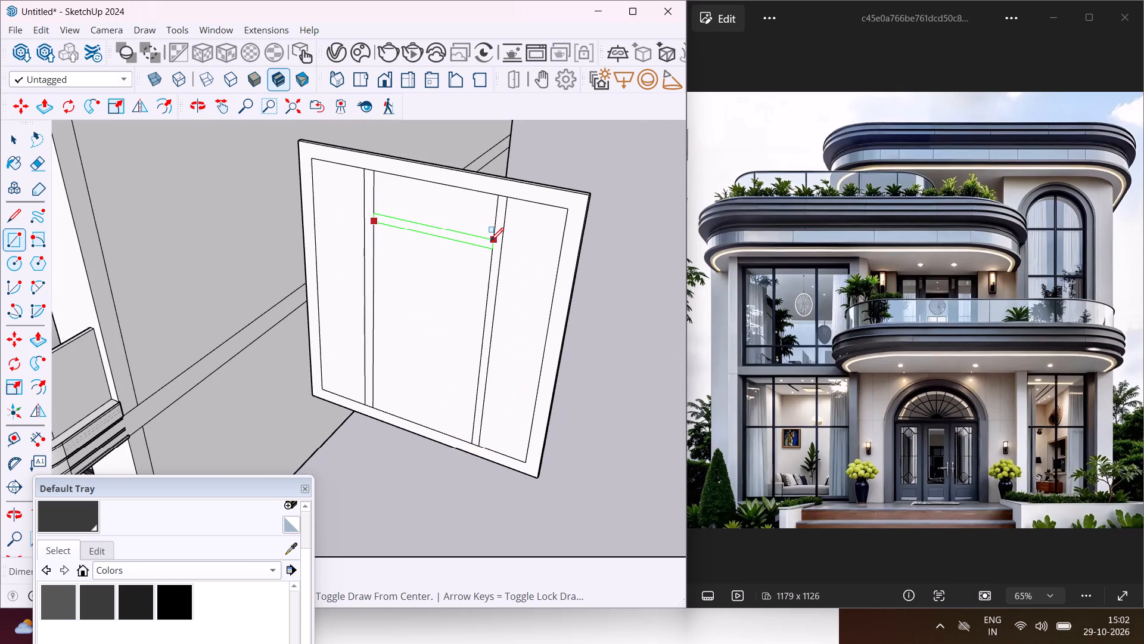
click(490, 240)
key(Escape)
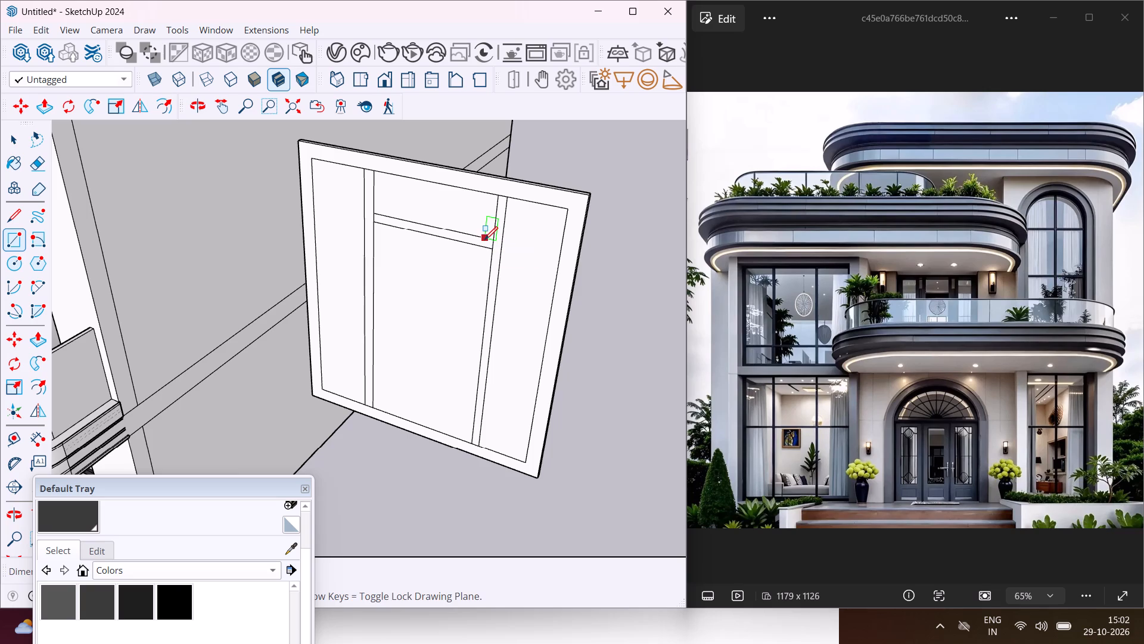
key(space)
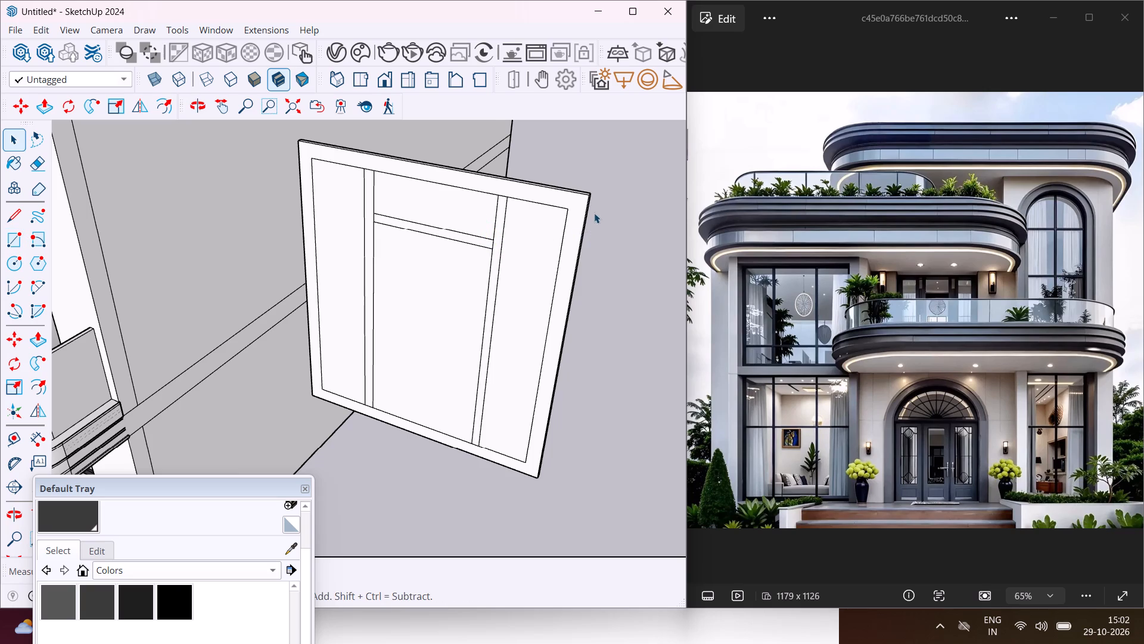
Extrude the door's outer frame face slightly outward from the panel.
scroll(588, 208, up, 3)
click(580, 205)
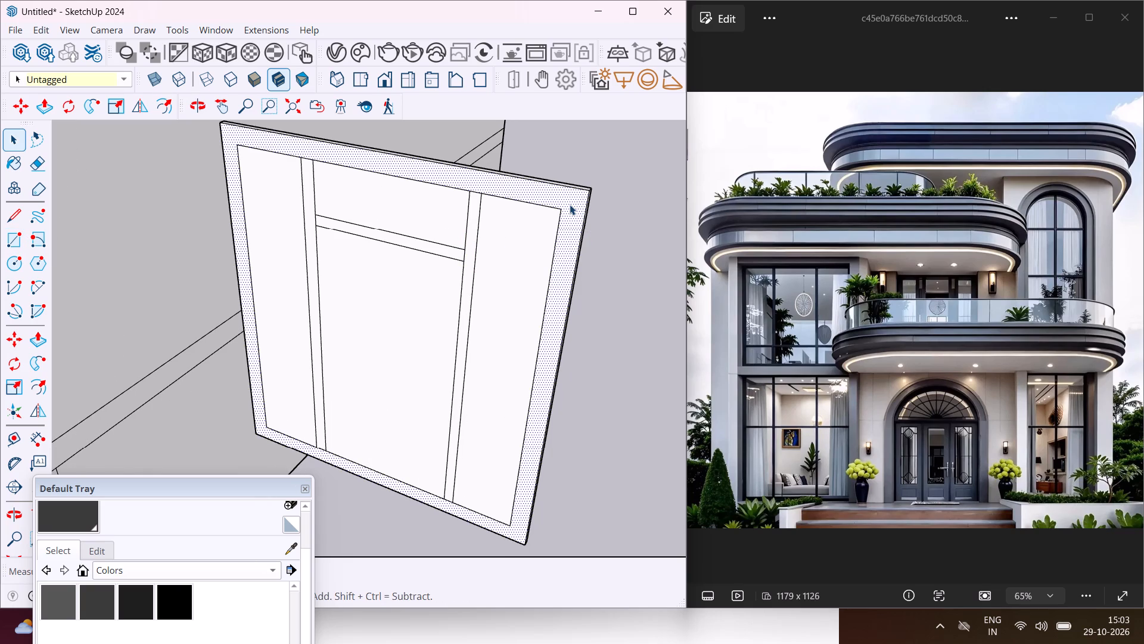
key(p)
click(570, 205)
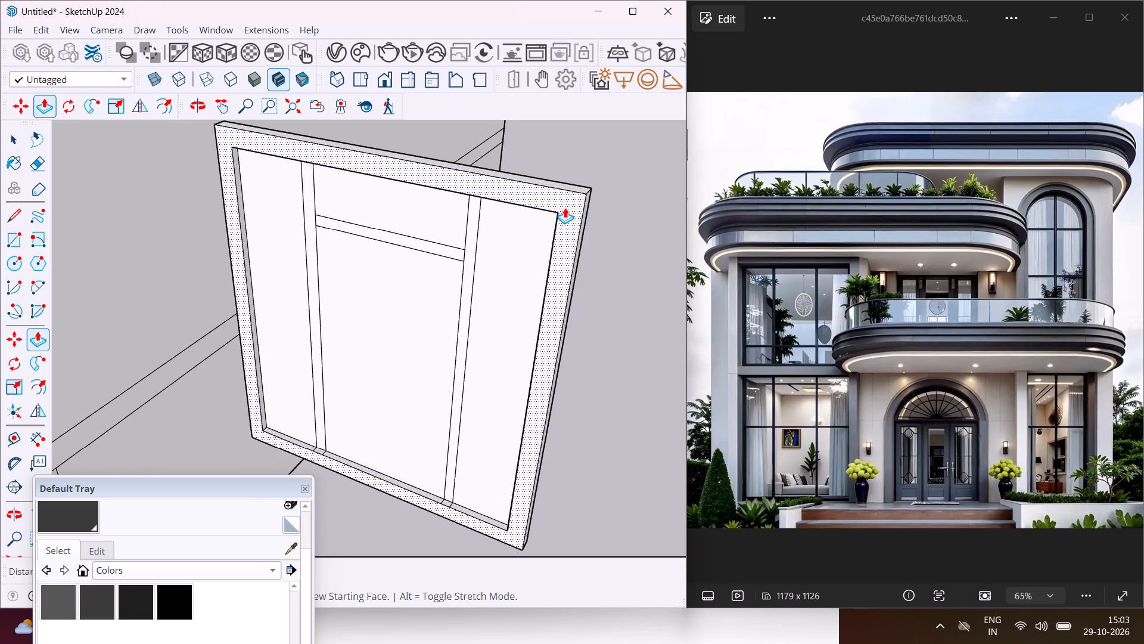
click(565, 208)
key(Escape)
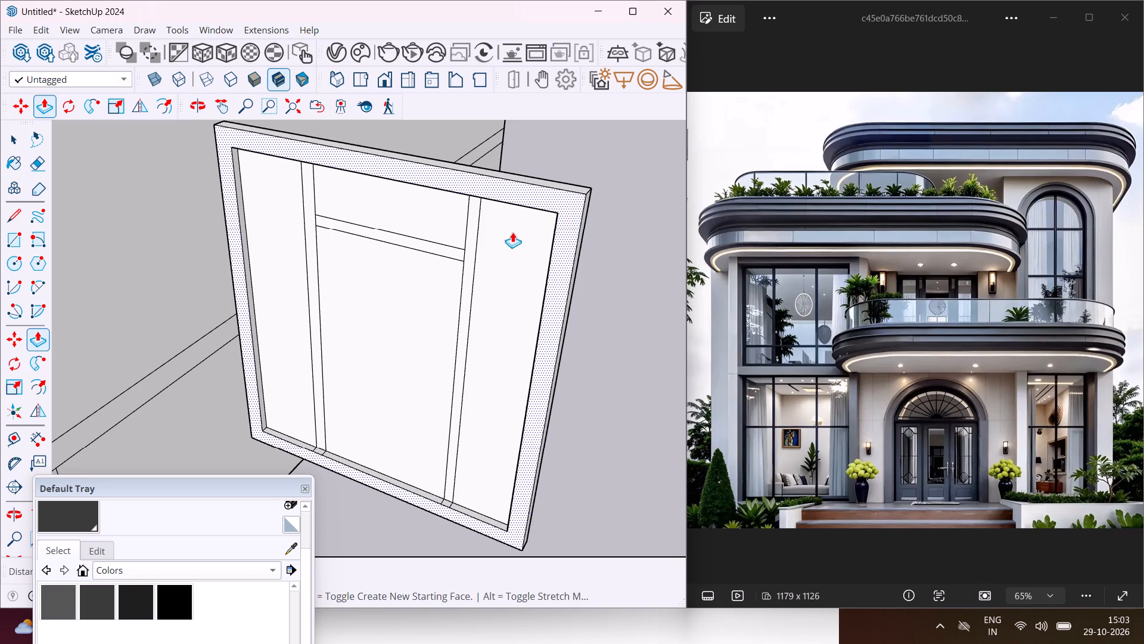
Extrude the door's mullion and transom strips outward by the same depth as the outer frame.
scroll(476, 214, up, 4)
double_click(476, 214)
scroll(429, 268, up, 1)
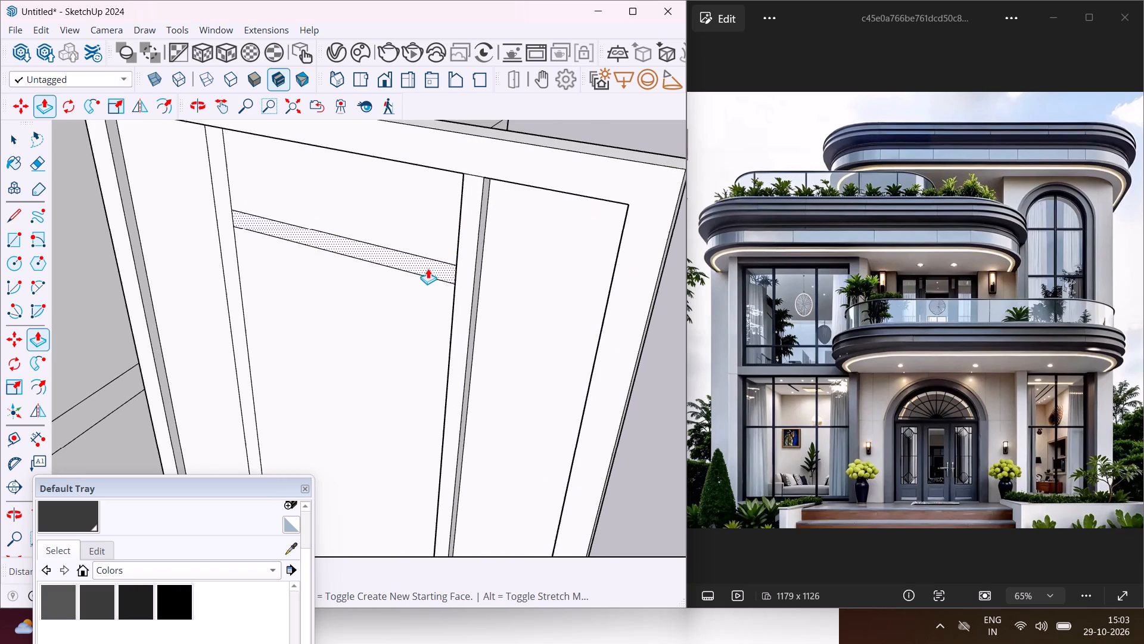
Extrude the balcony door's transom and its remaining flush mullion outward by the same depth as the other mullion.
scroll(428, 268, up, 1)
double_click(426, 267)
double_click(206, 181)
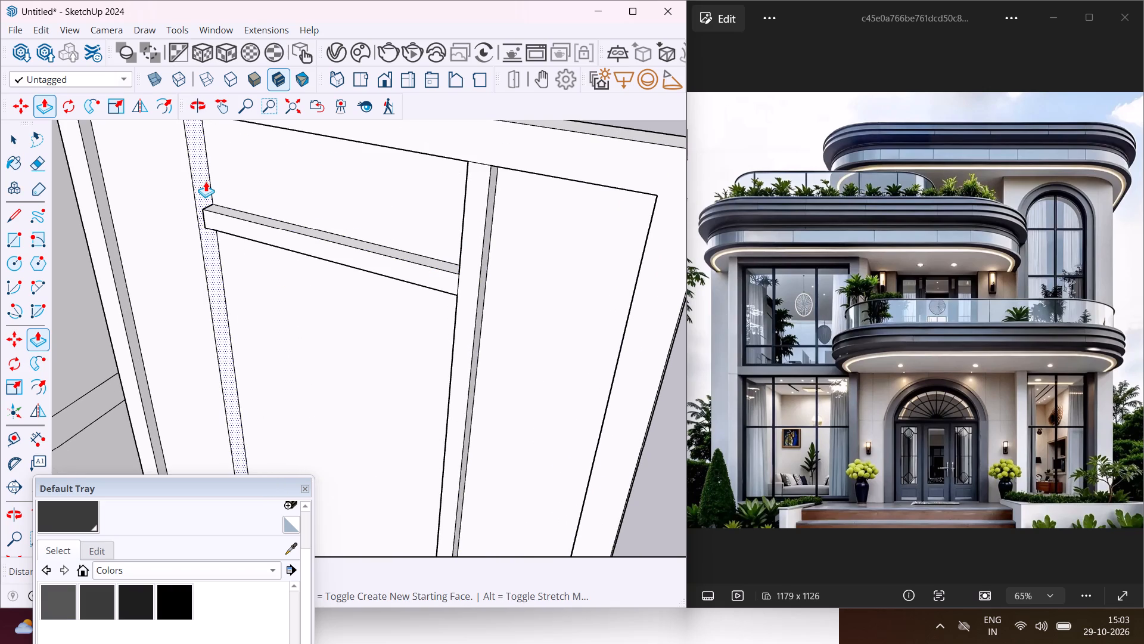
key(Escape)
key(space)
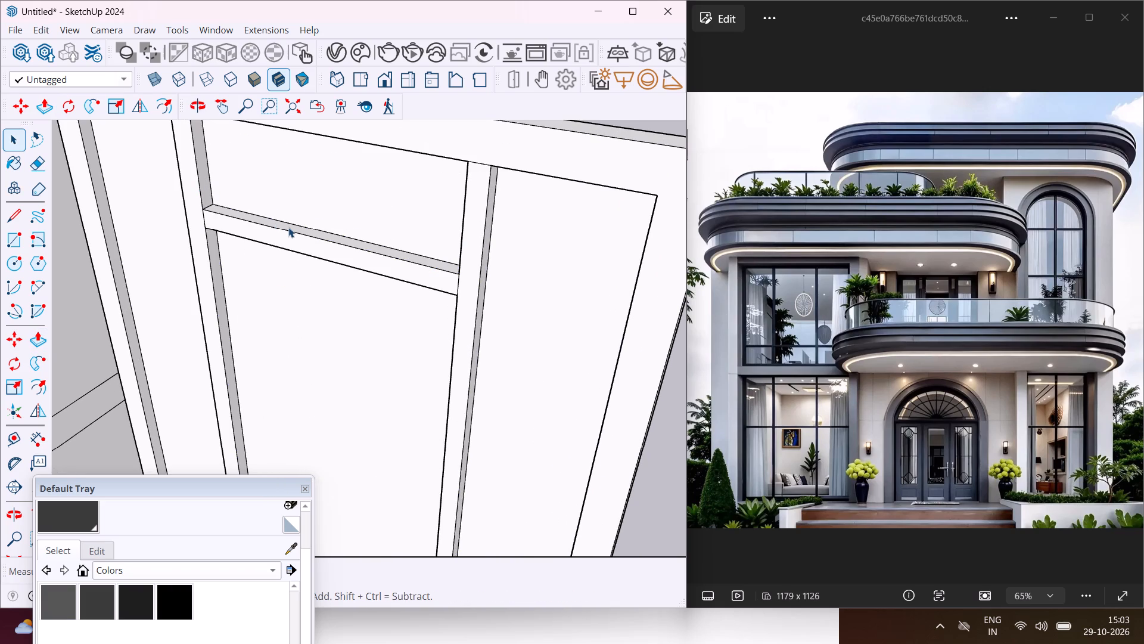
Paint the front faces of the door's outer frame, both mullions and the transom with the dark grey Color M07.
scroll(288, 227, down, 7)
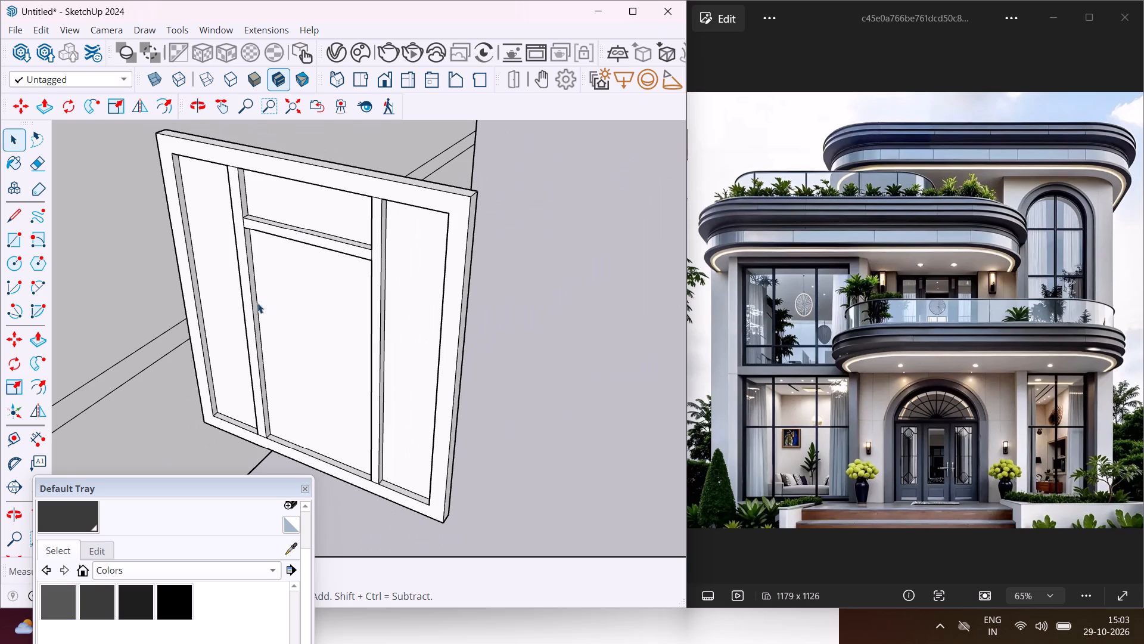
click(78, 524)
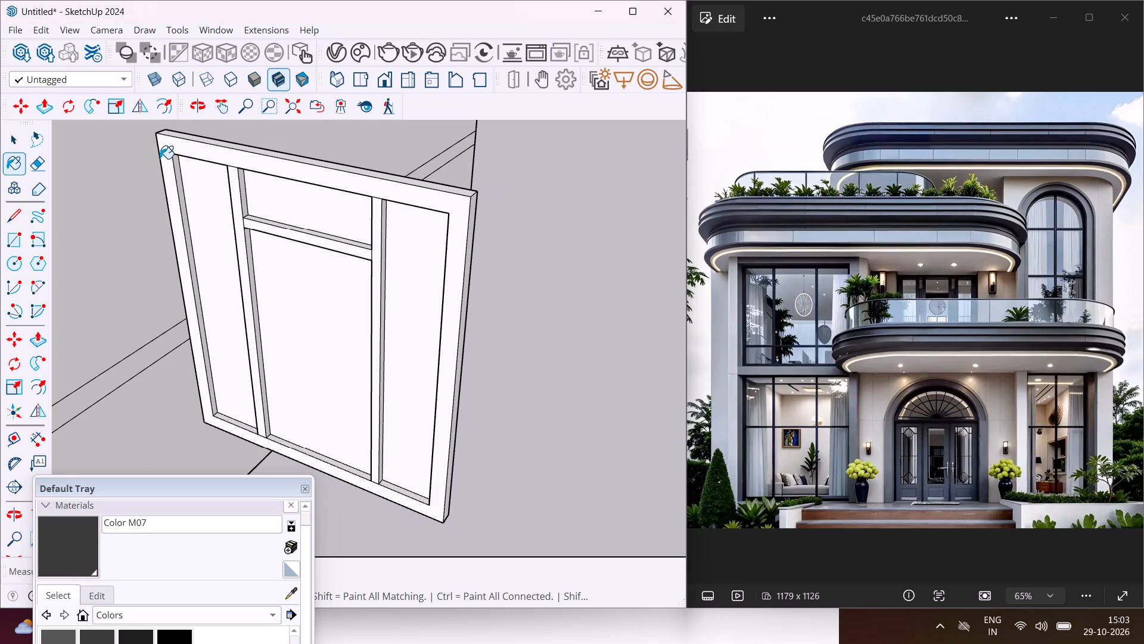
scroll(160, 156, up, 4)
click(161, 150)
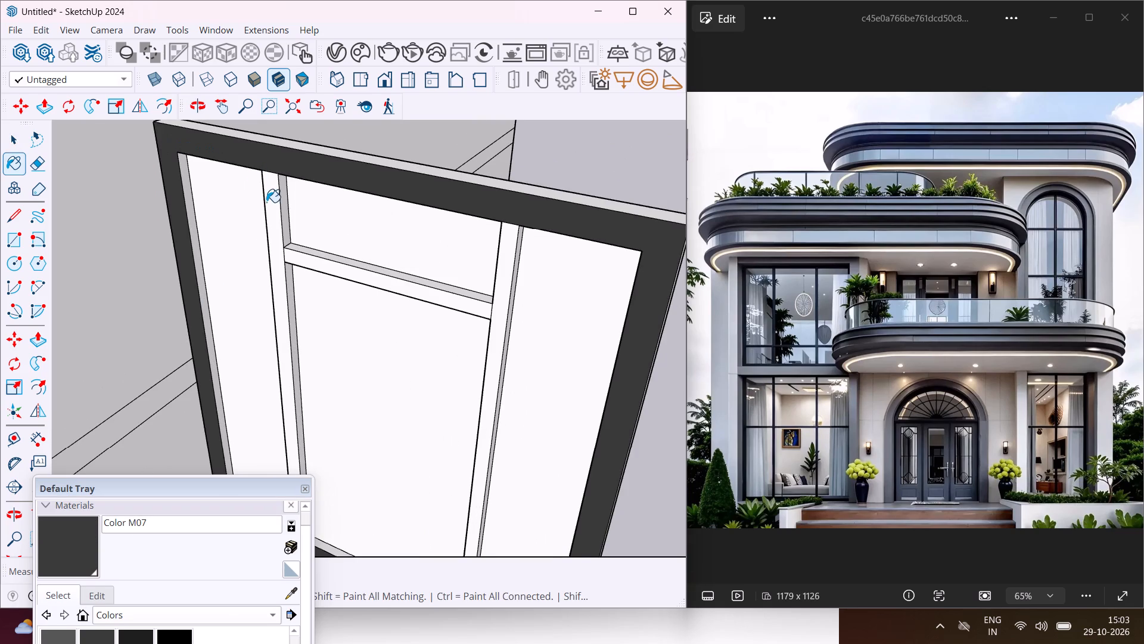
click(268, 204)
click(288, 258)
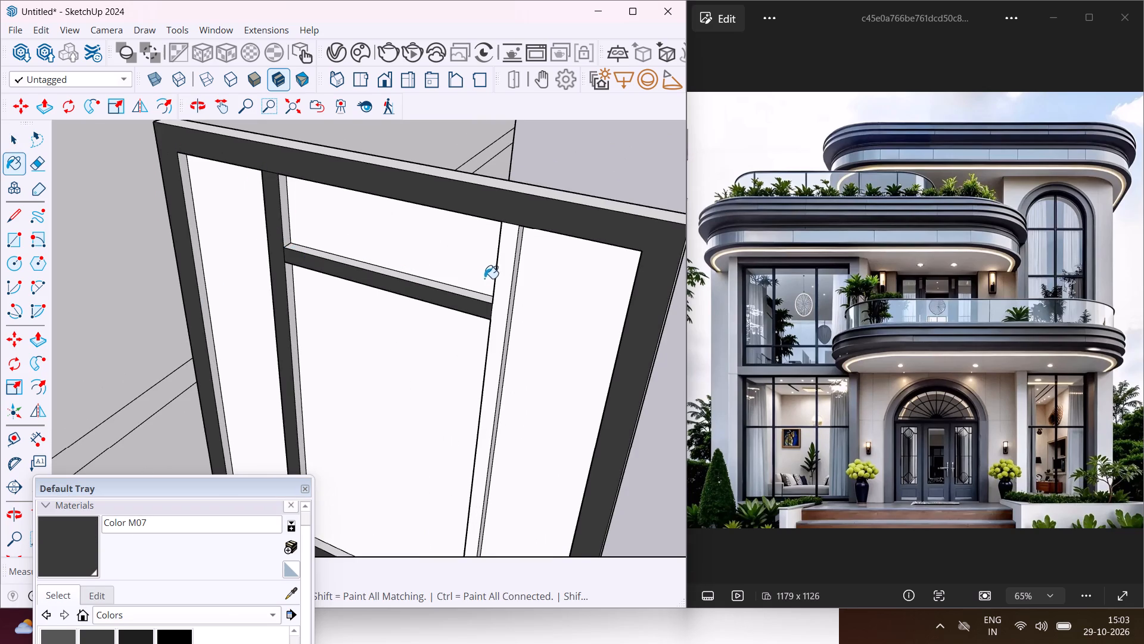
click(508, 261)
Paint the frame's top edge, the right-facing mullion sides, the transom's top and the frame's left inner side with Color M07.
scroll(515, 193, up, 2)
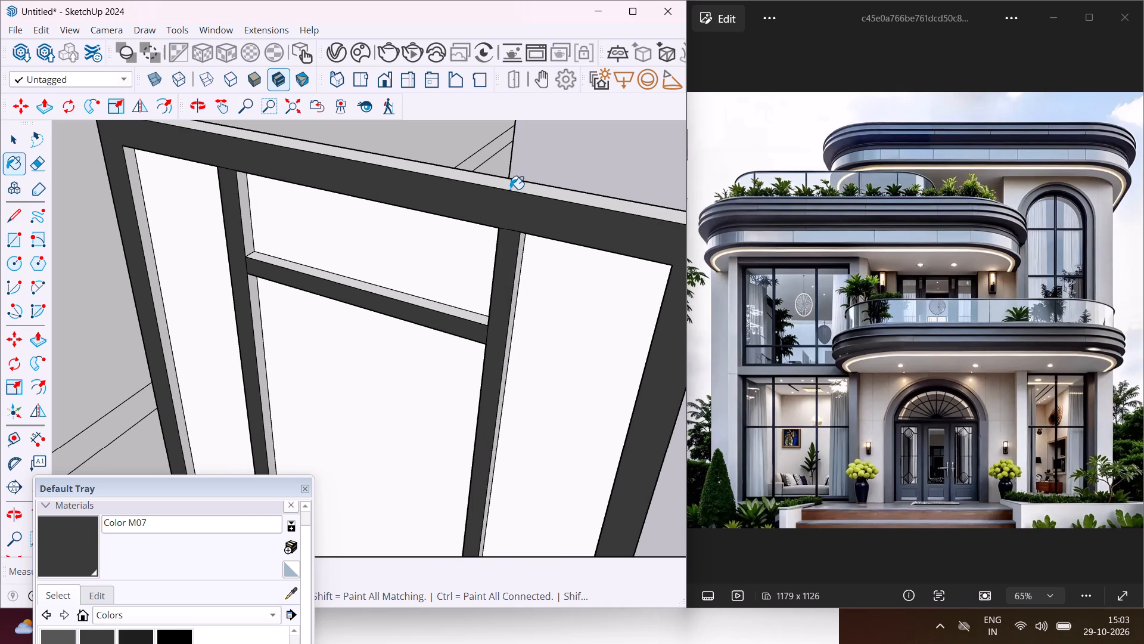
click(510, 189)
click(518, 252)
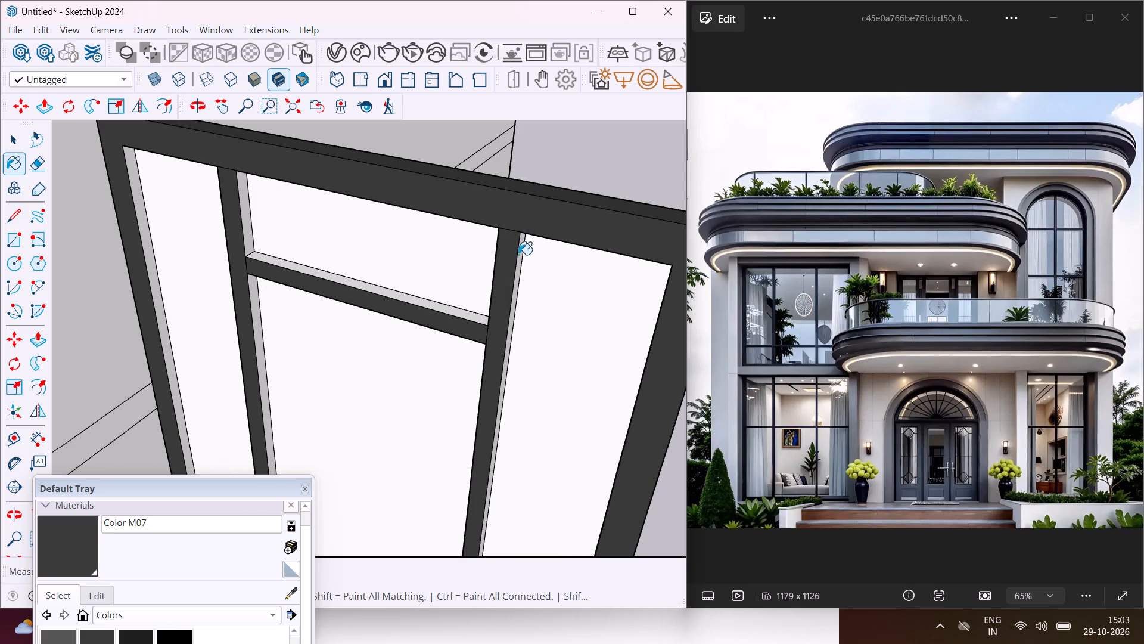
click(521, 259)
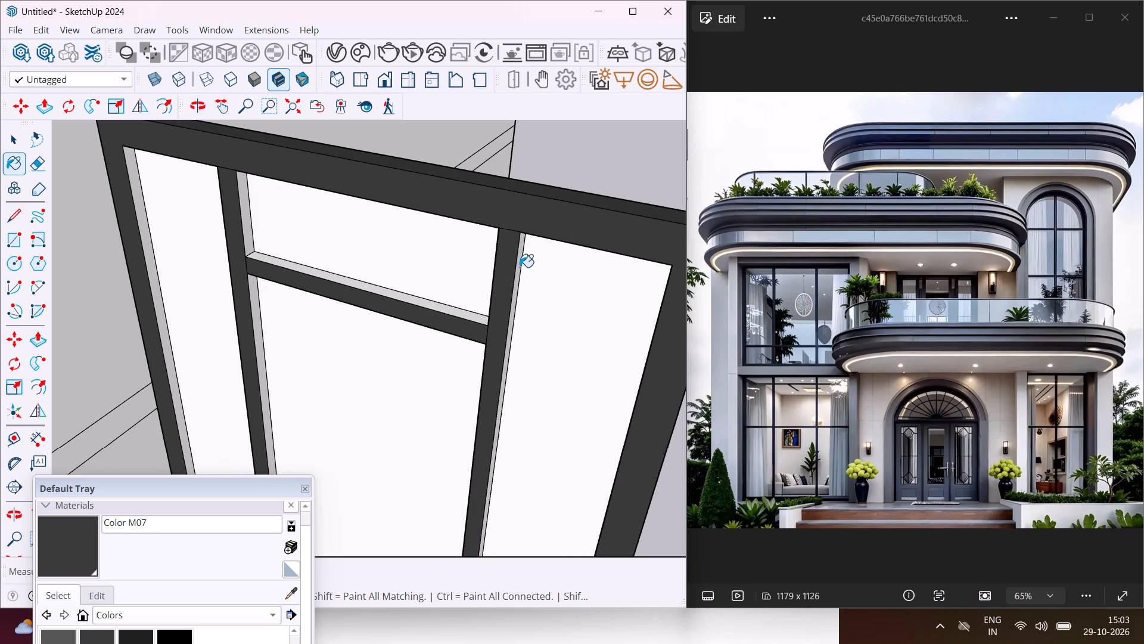
click(520, 267)
scroll(251, 235, up, 1)
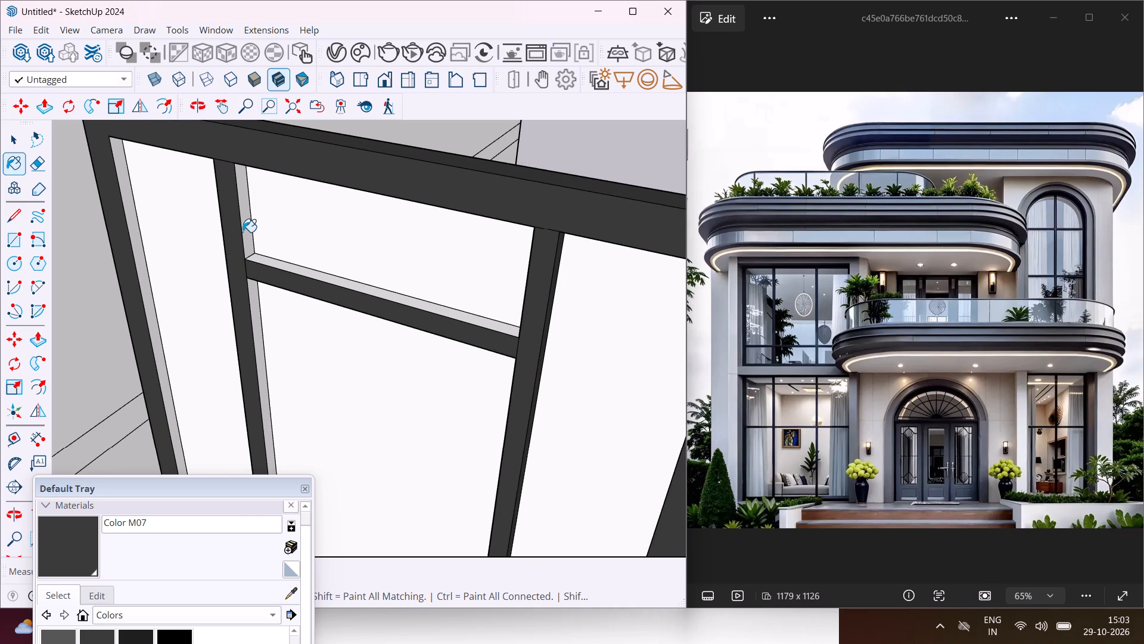
click(243, 232)
click(248, 236)
click(266, 261)
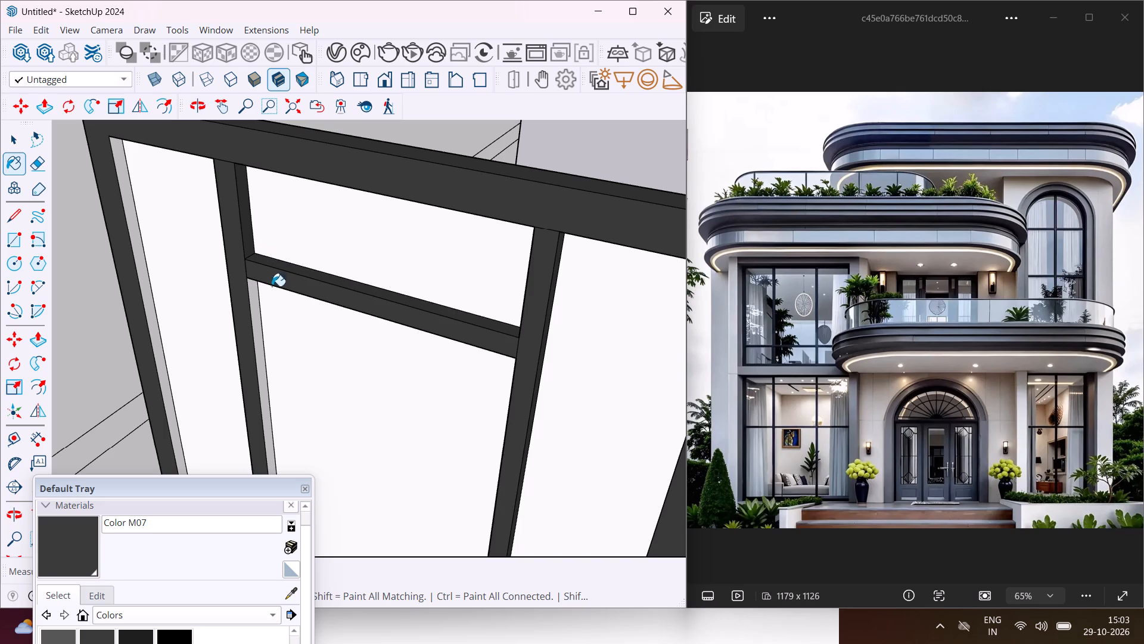
click(255, 317)
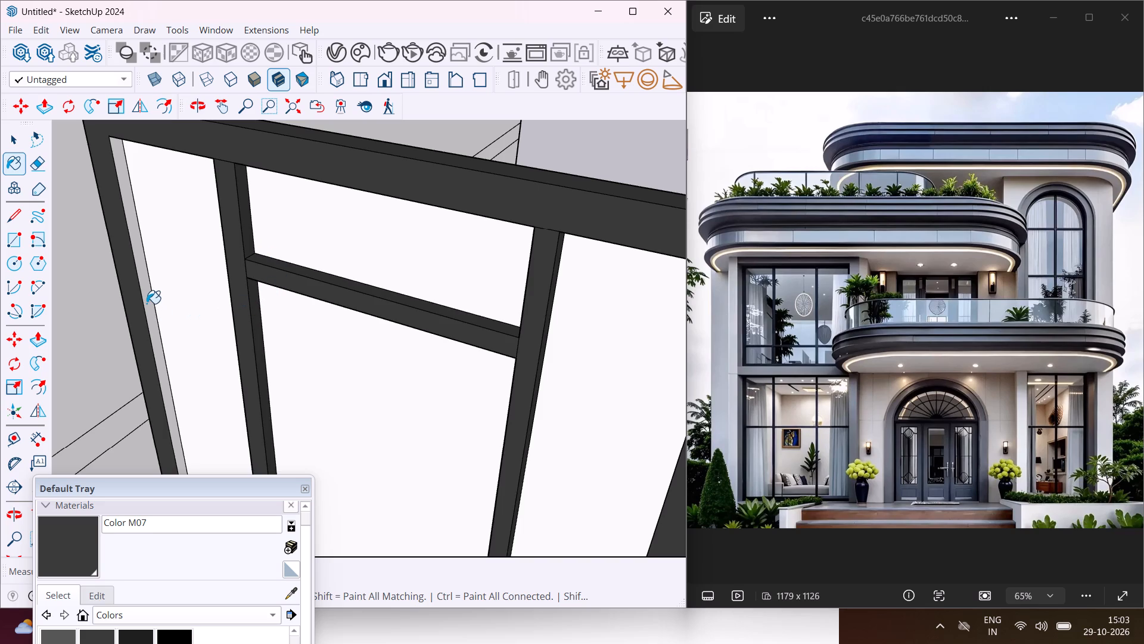
click(147, 304)
Paint the door frame's right outer side and the three bottom inner ledge strips between the mullions with Color M07.
scroll(191, 215, down, 11)
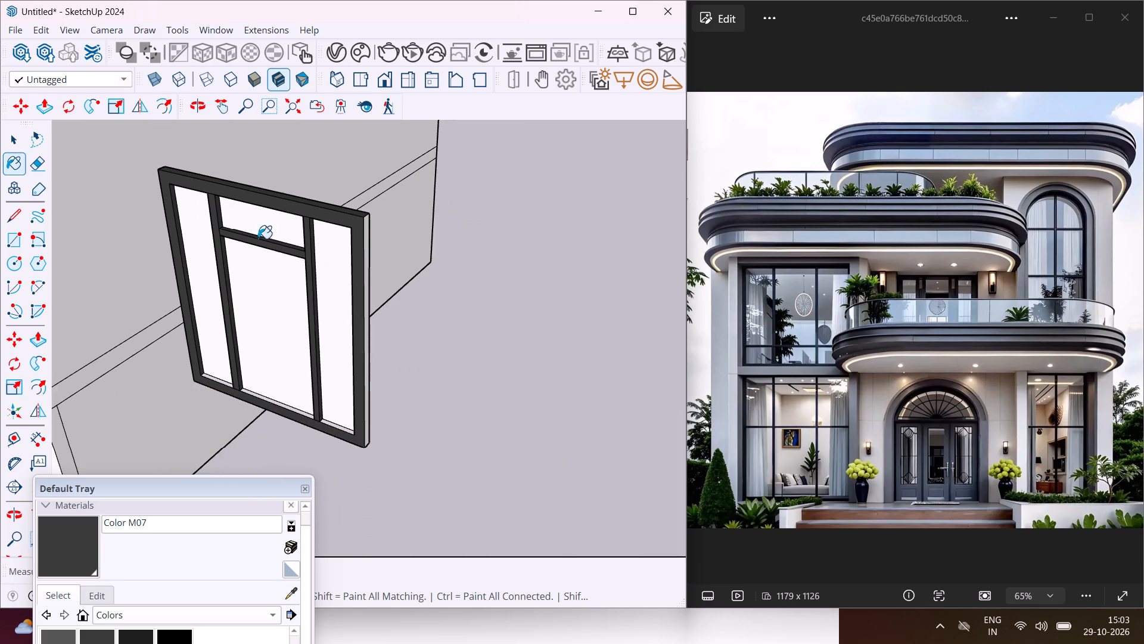
scroll(347, 207, up, 4)
click(376, 233)
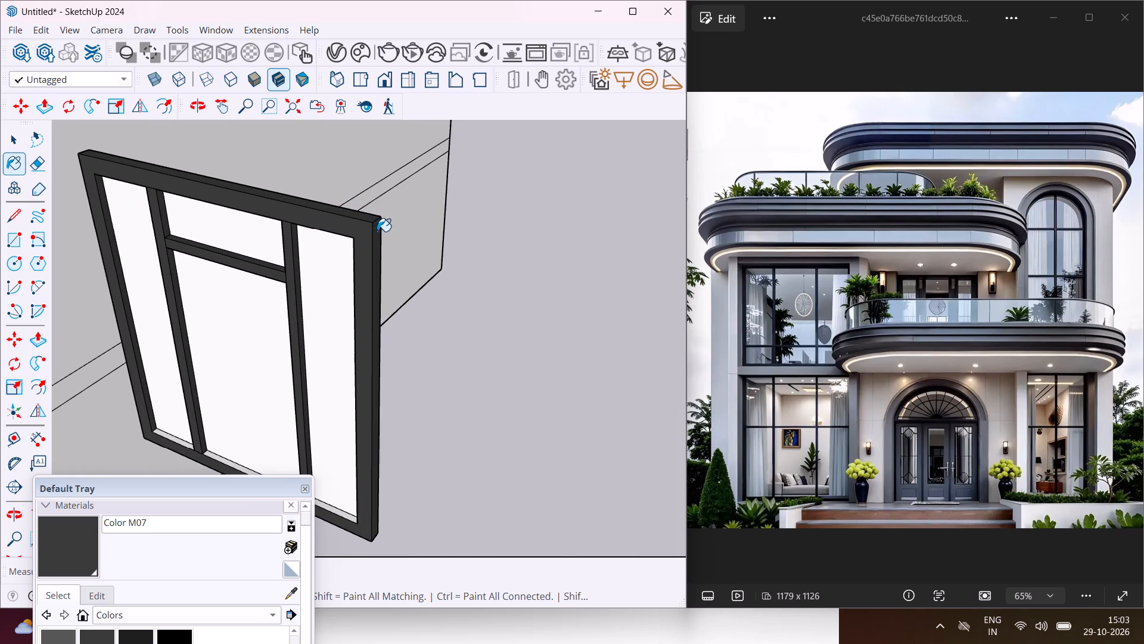
scroll(377, 230, down, 5)
scroll(241, 394, up, 8)
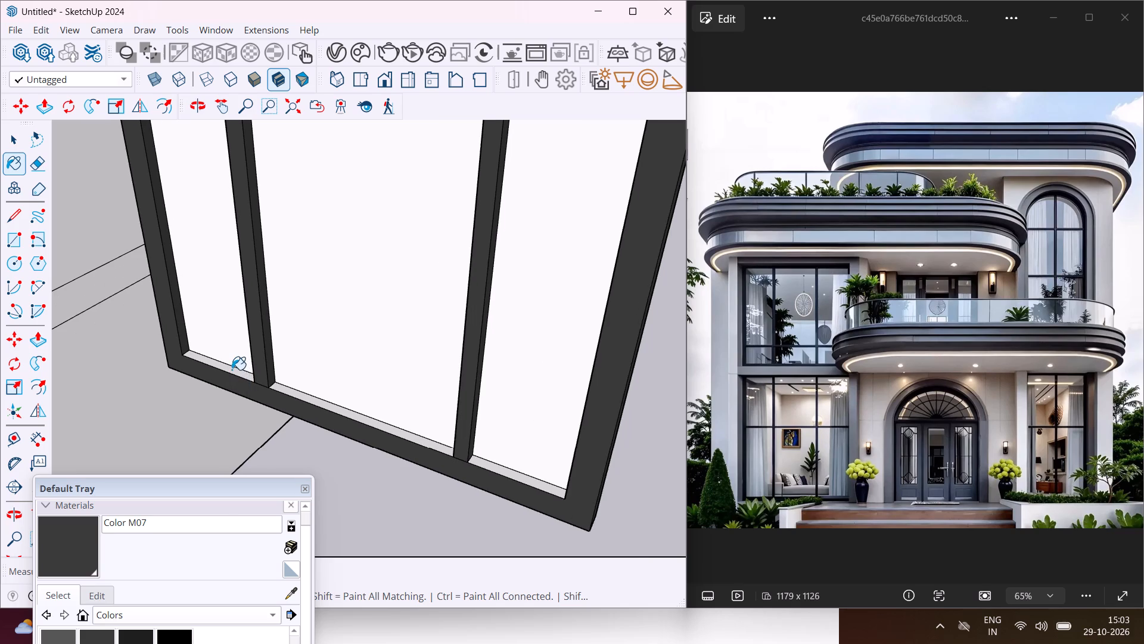
scroll(232, 368, up, 1)
click(232, 368)
click(285, 394)
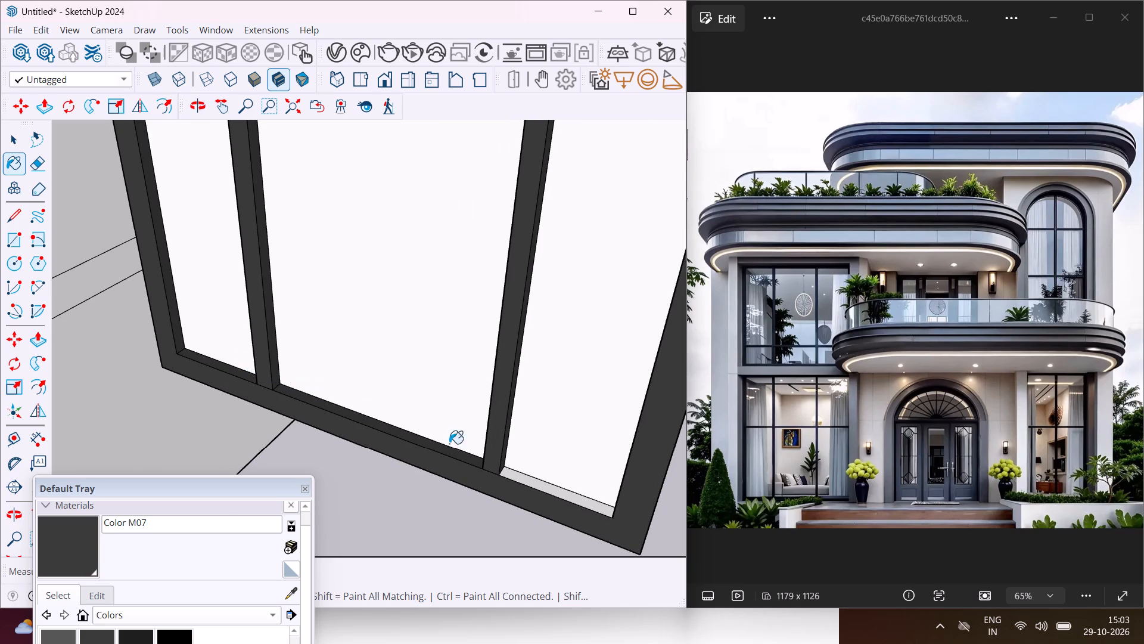
click(517, 479)
Paint the left-facing sides of the door's outer frame and mullions with Color M07, working from the opposite viewing angle.
middle_drag(362, 411, 386, 415)
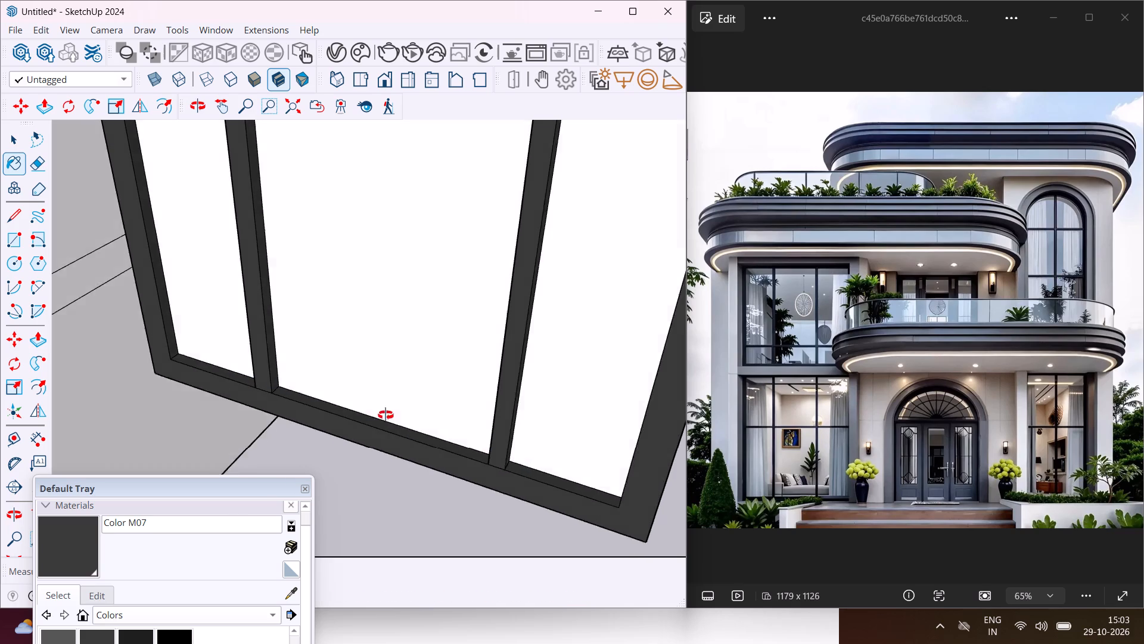
middle_drag(386, 415, 702, 340)
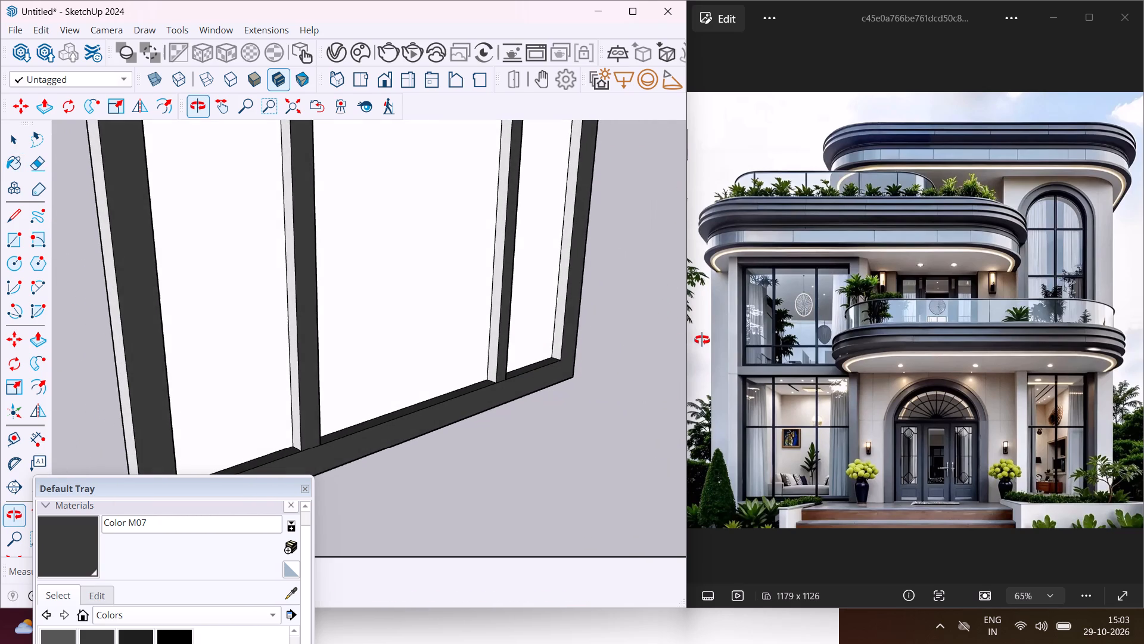
middle_drag(702, 340, 701, 339)
scroll(587, 278, up, 1)
click(562, 258)
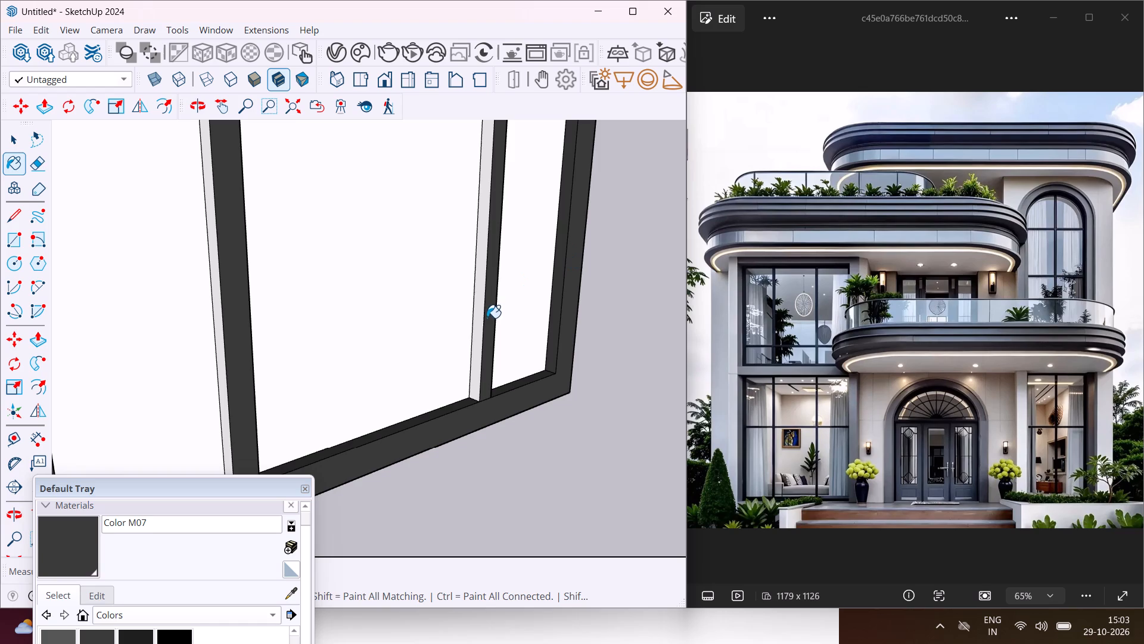
click(478, 314)
scroll(500, 273, down, 3)
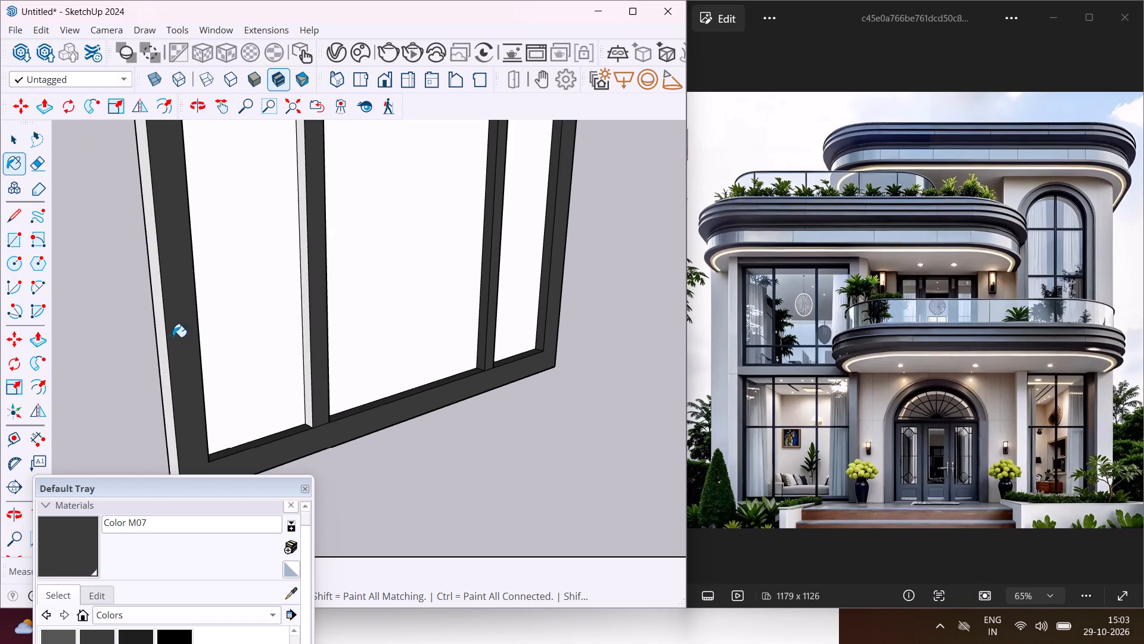
click(161, 332)
scroll(309, 329, up, 2)
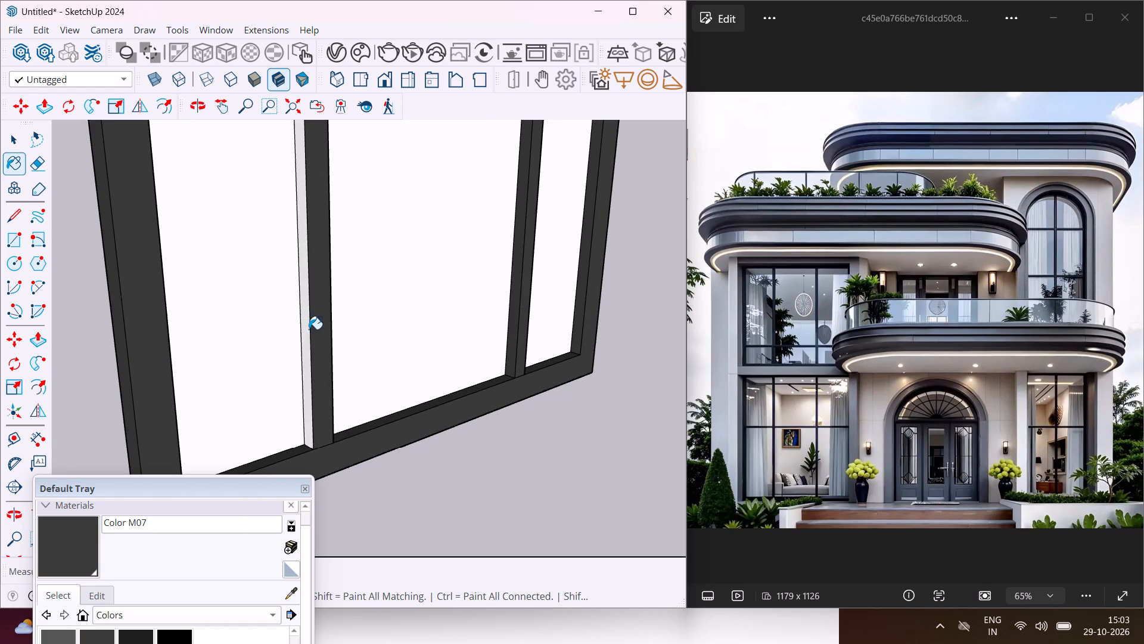
click(304, 324)
Paint the remaining unpainted side of the right mullion above the transom with Color M07.
middle_drag(313, 327, 303, 345)
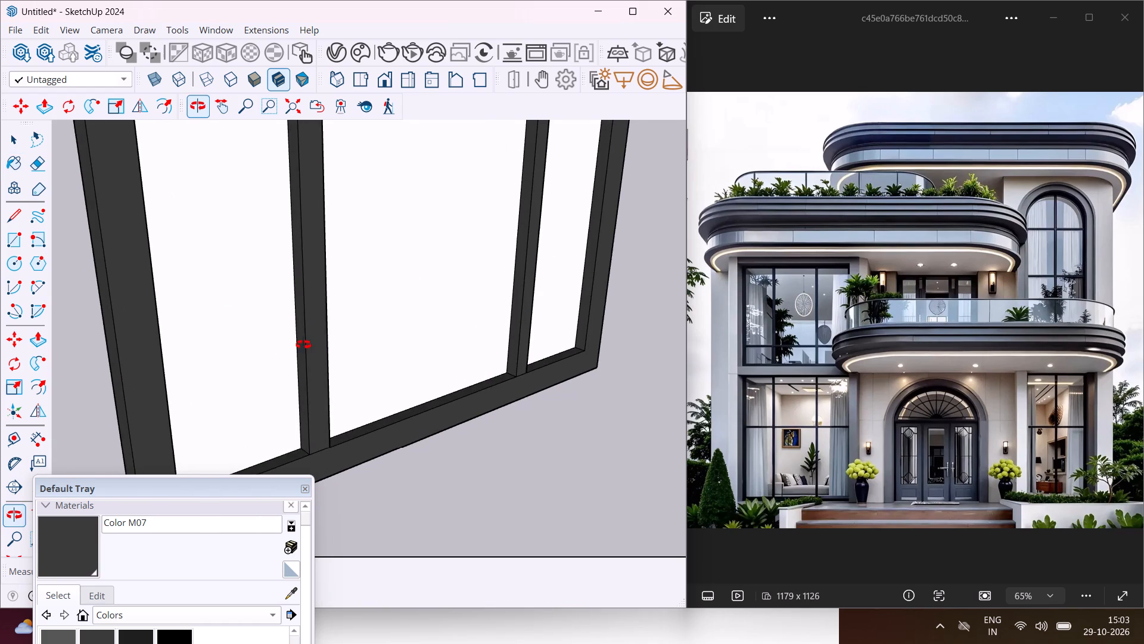
middle_drag(303, 345, 246, 417)
scroll(246, 417, down, 10)
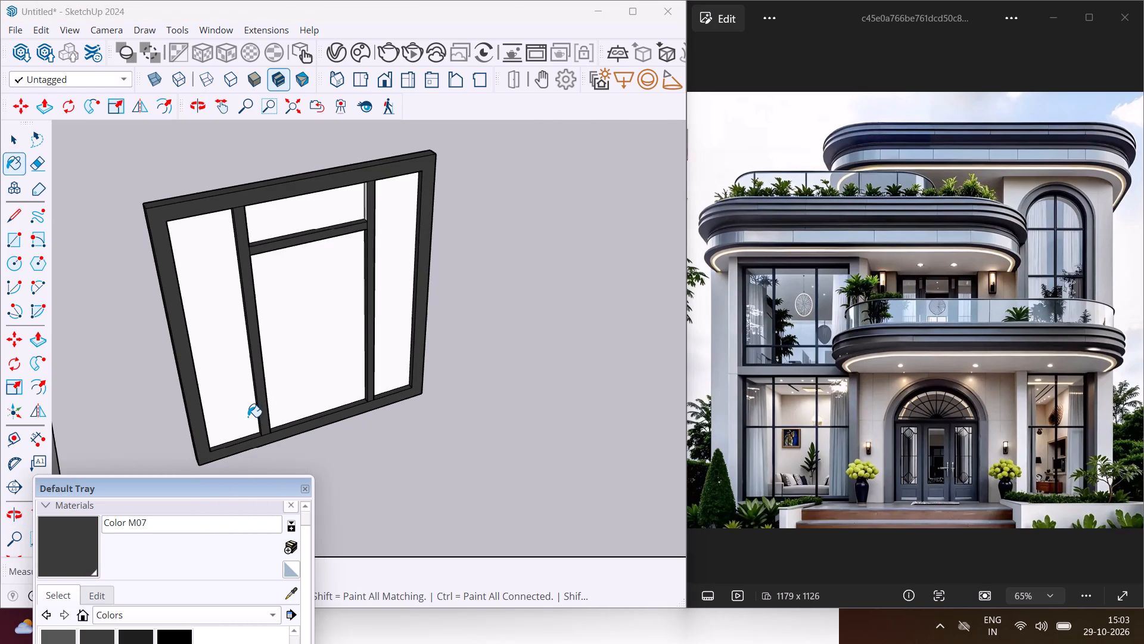
scroll(355, 208, up, 9)
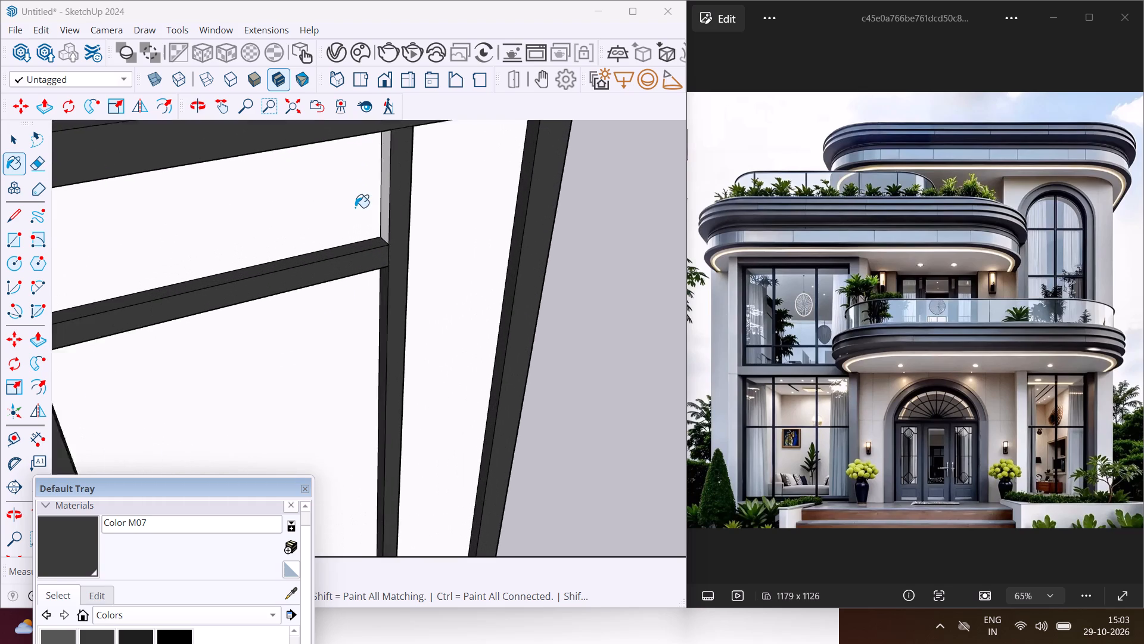
scroll(355, 208, up, 2)
click(391, 205)
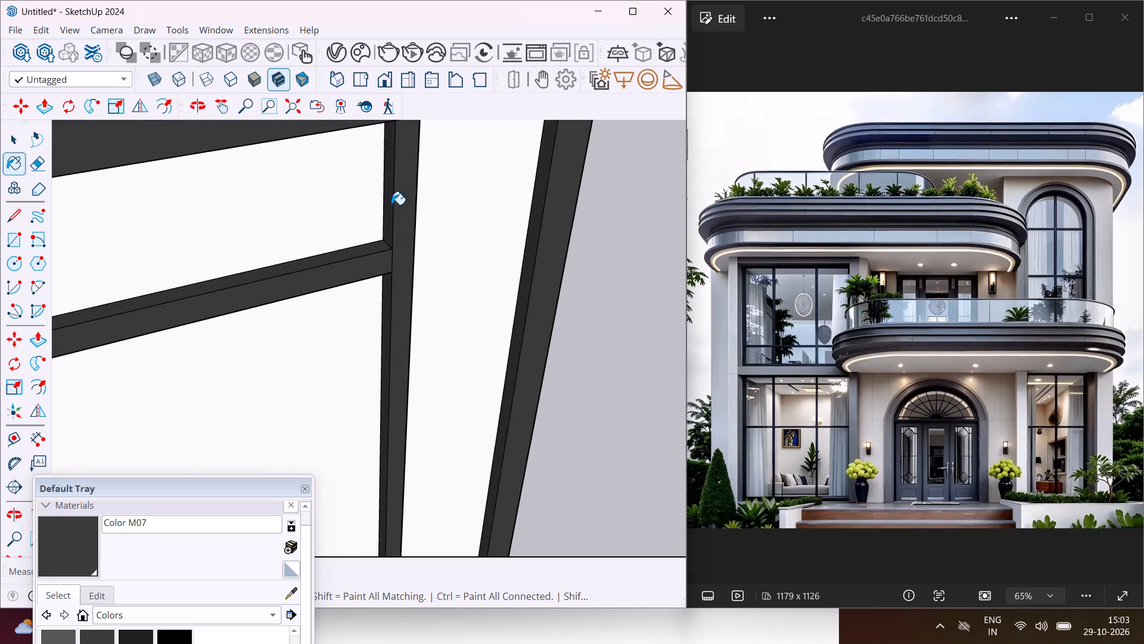
scroll(391, 205, down, 15)
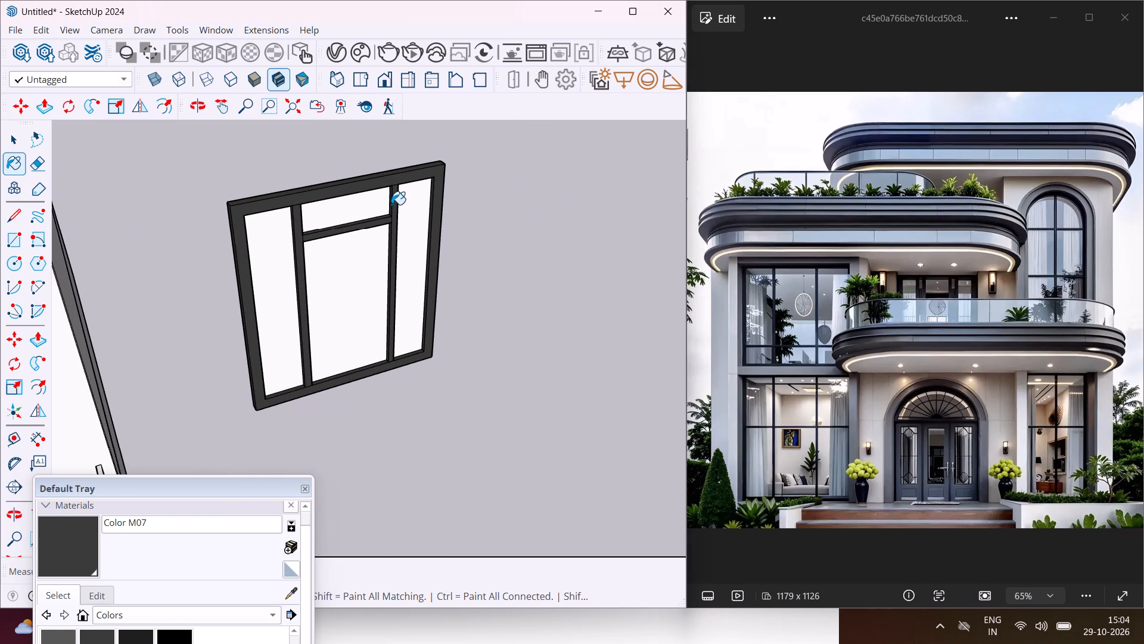
key(Escape)
key(space)
Import Curtains 004 from the Chaos Cosmos library and place it at the right end of the first-floor balcony opening.
scroll(422, 215, down, 14)
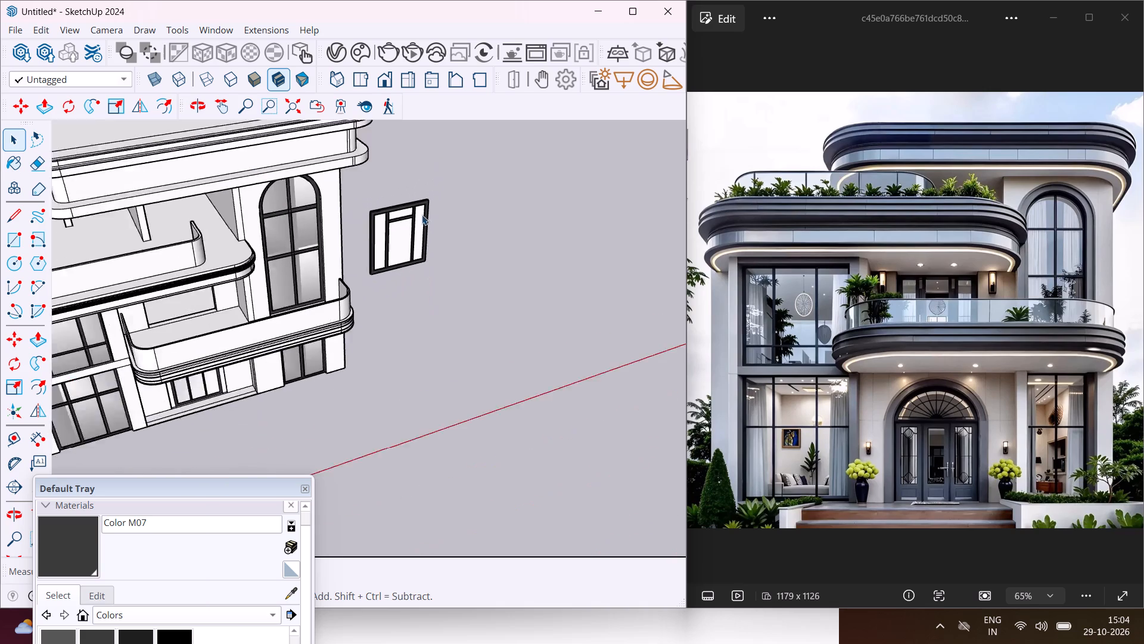
scroll(422, 215, down, 5)
middle_drag(341, 327, 285, 236)
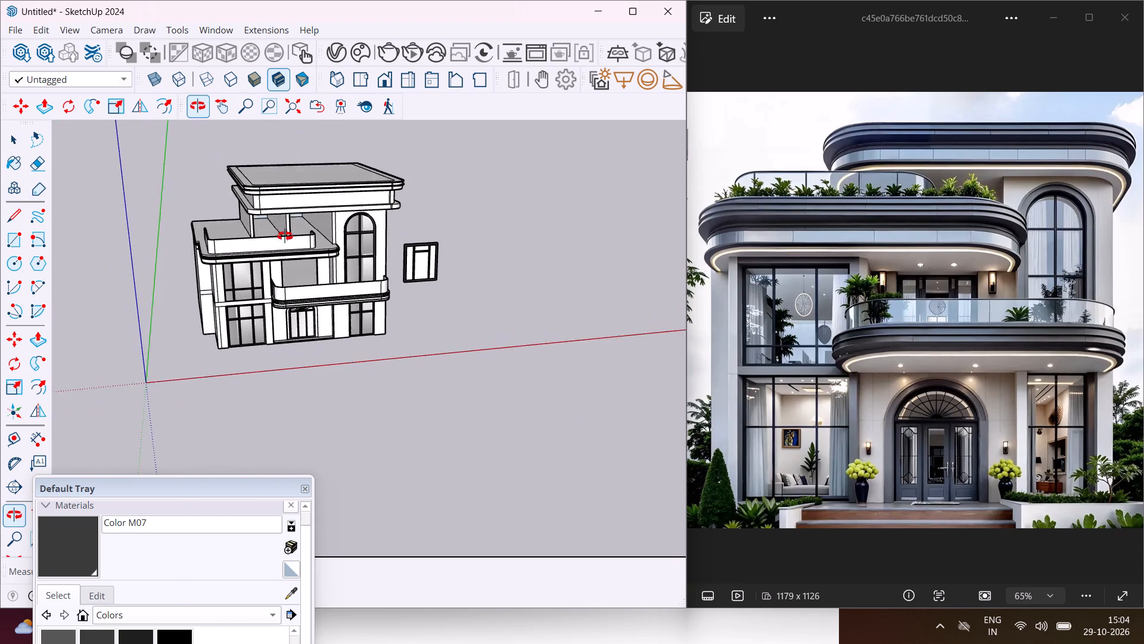
middle_drag(285, 236, 269, 213)
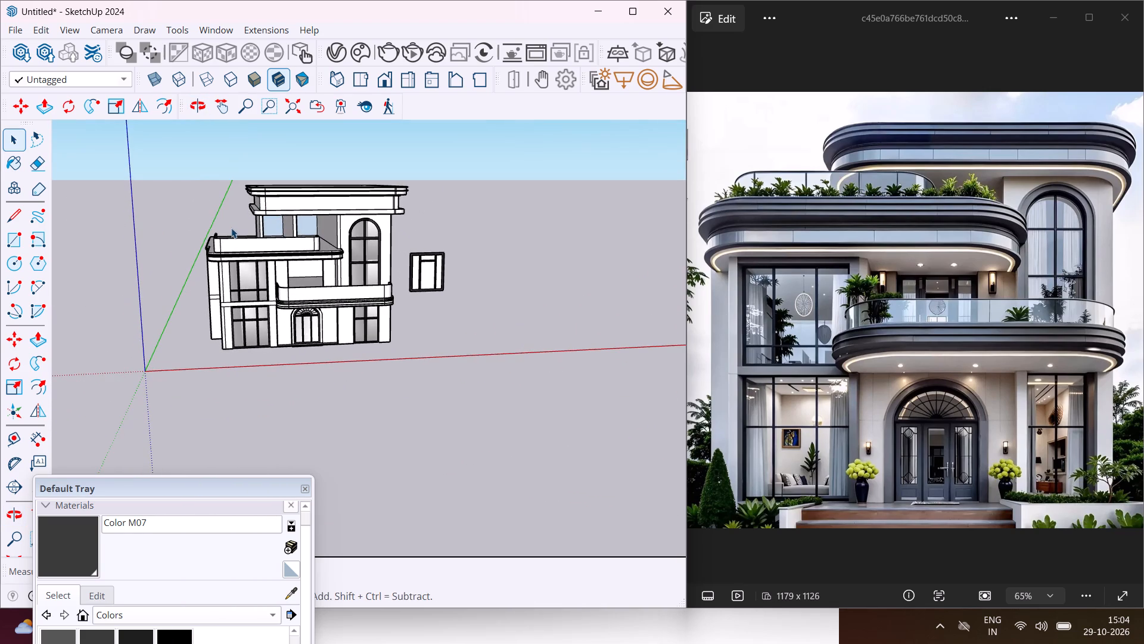
click(360, 43)
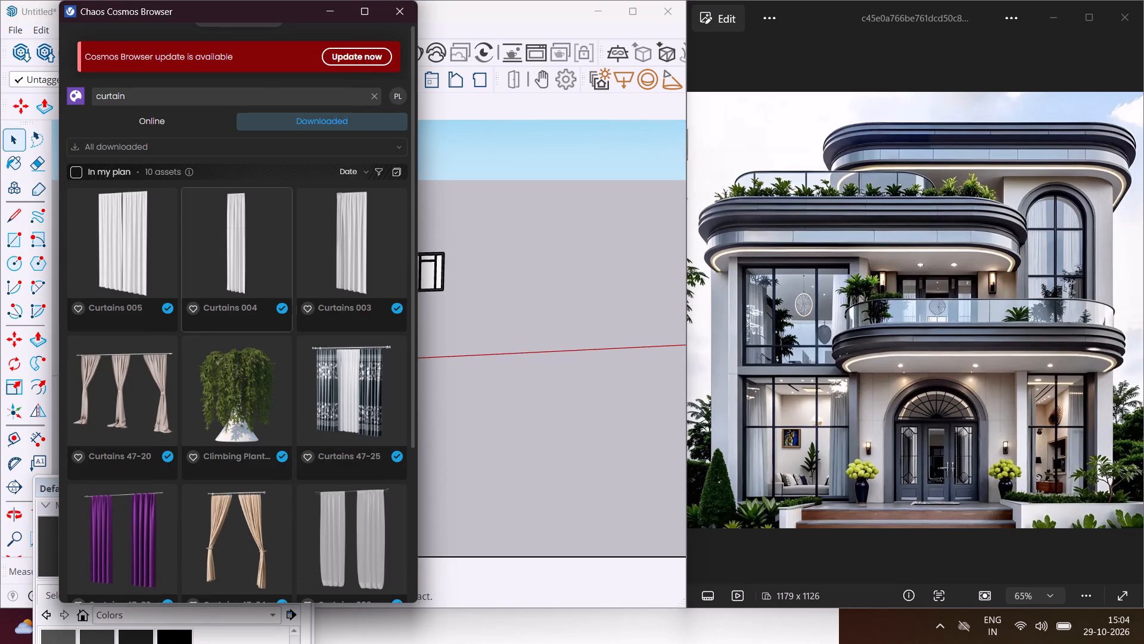
click(244, 241)
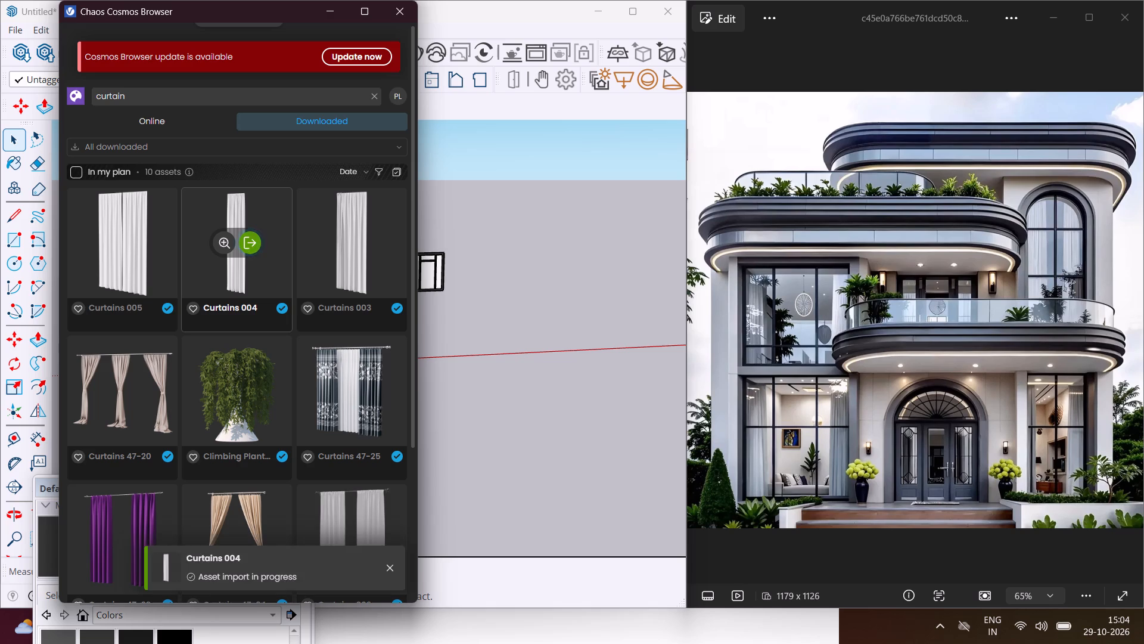
scroll(319, 282, up, 11)
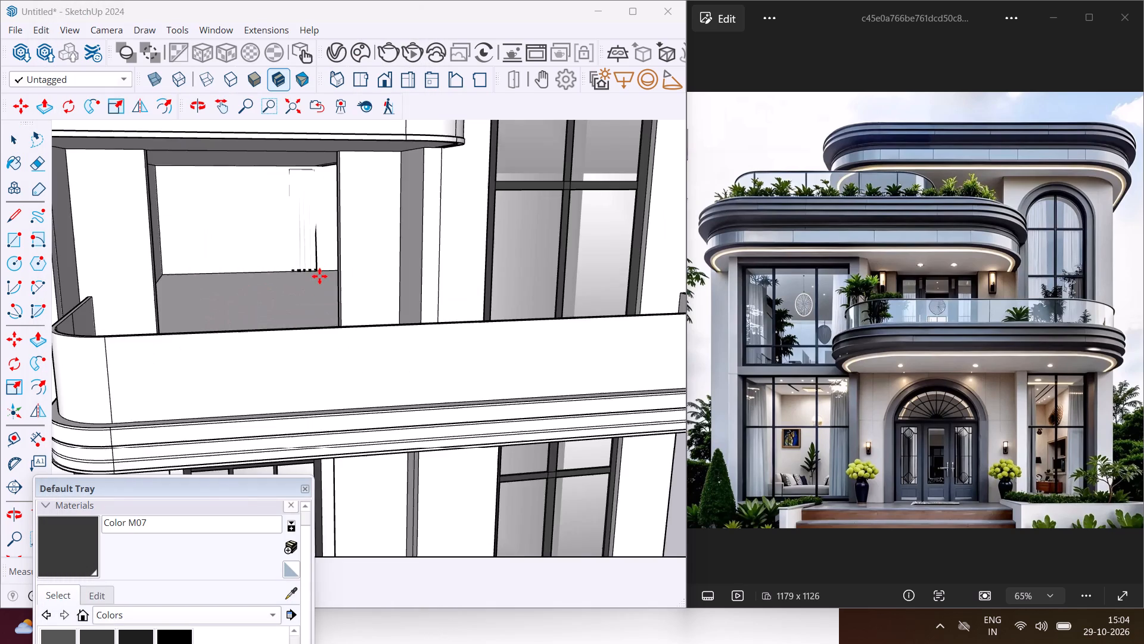
middle_drag(319, 276, 356, 345)
scroll(332, 339, up, 7)
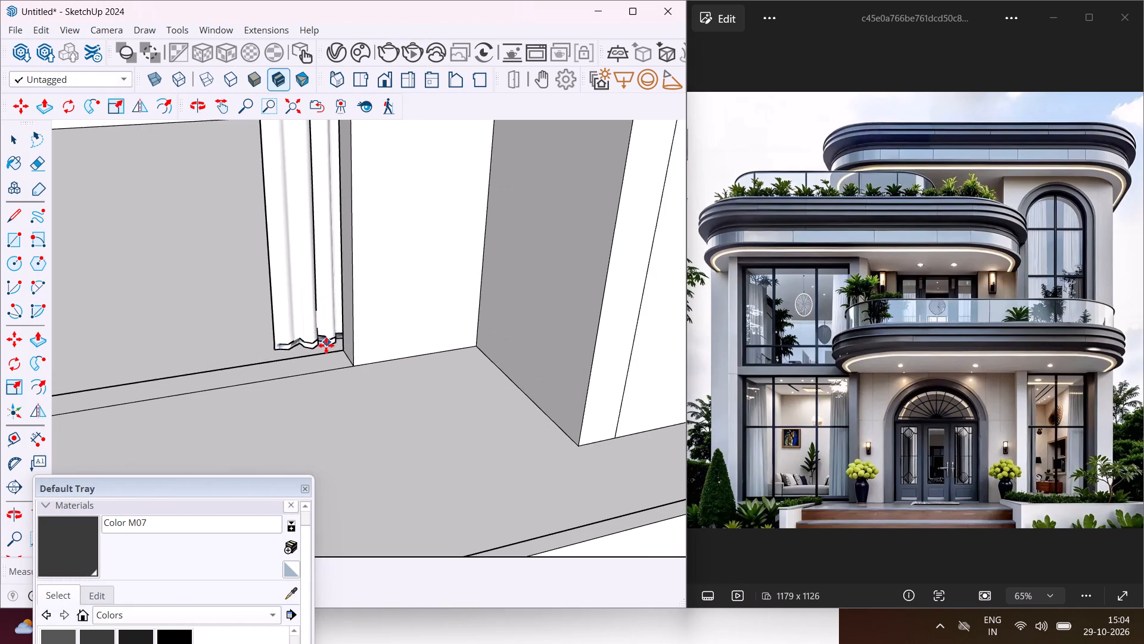
click(319, 351)
Place a copy of the curtain at the left end of the first-floor balcony opening.
scroll(266, 342, down, 4)
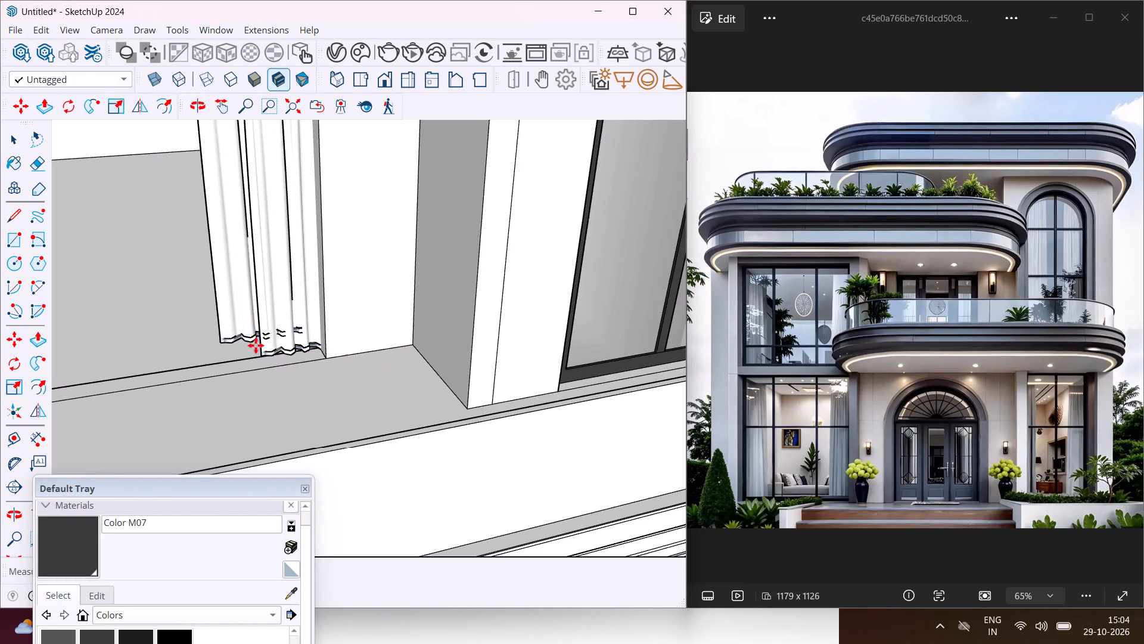
scroll(225, 355, down, 5)
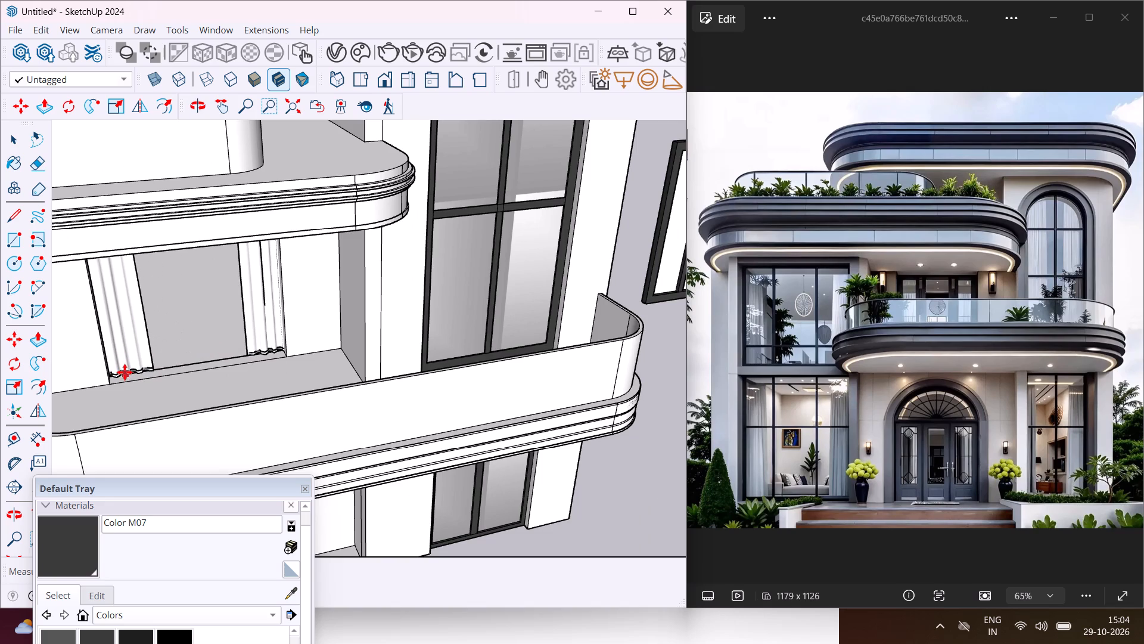
click(125, 372)
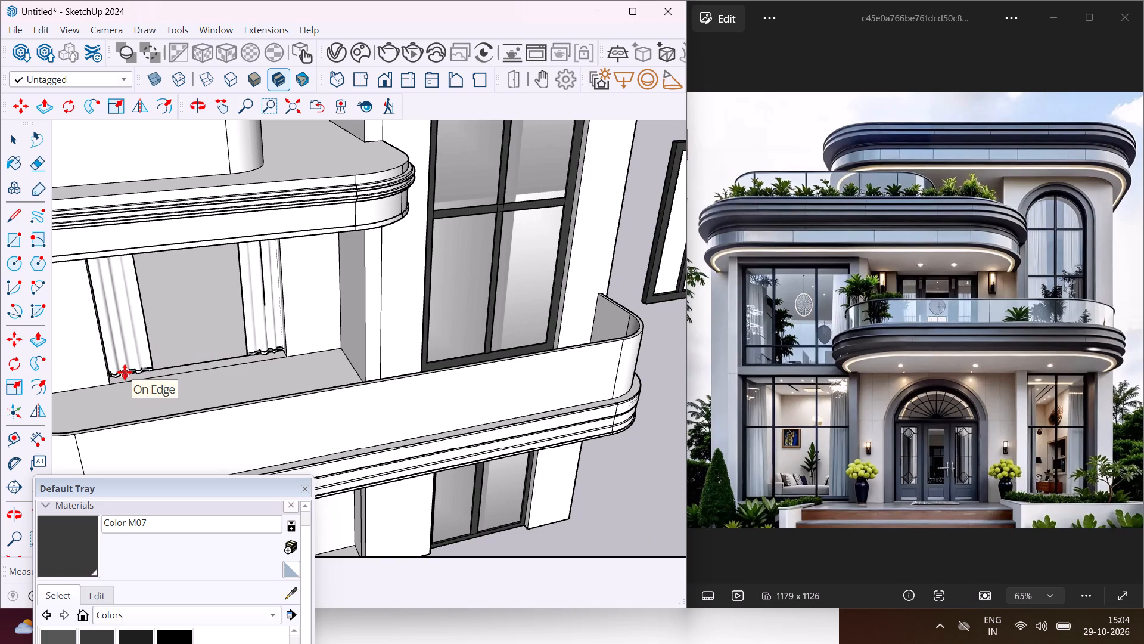
key(Escape)
Move the whole dark-framed door into the first-floor balcony opening, fitting its lower right corner to the opening's lower right corner.
scroll(149, 299, down, 9)
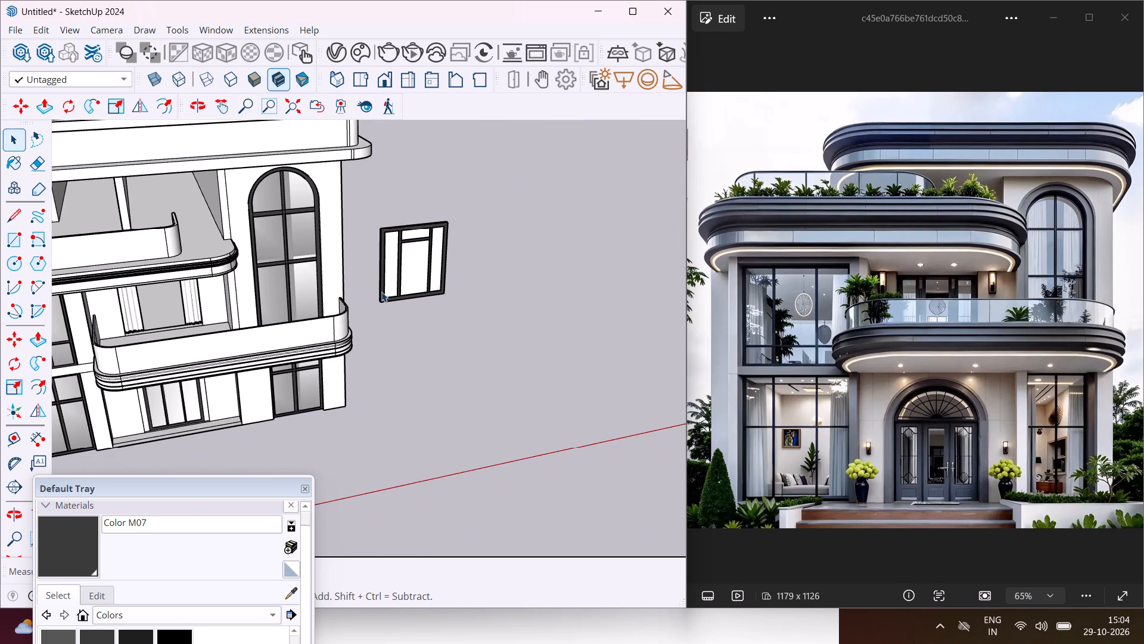
middle_drag(416, 270, 382, 255)
scroll(431, 244, up, 4)
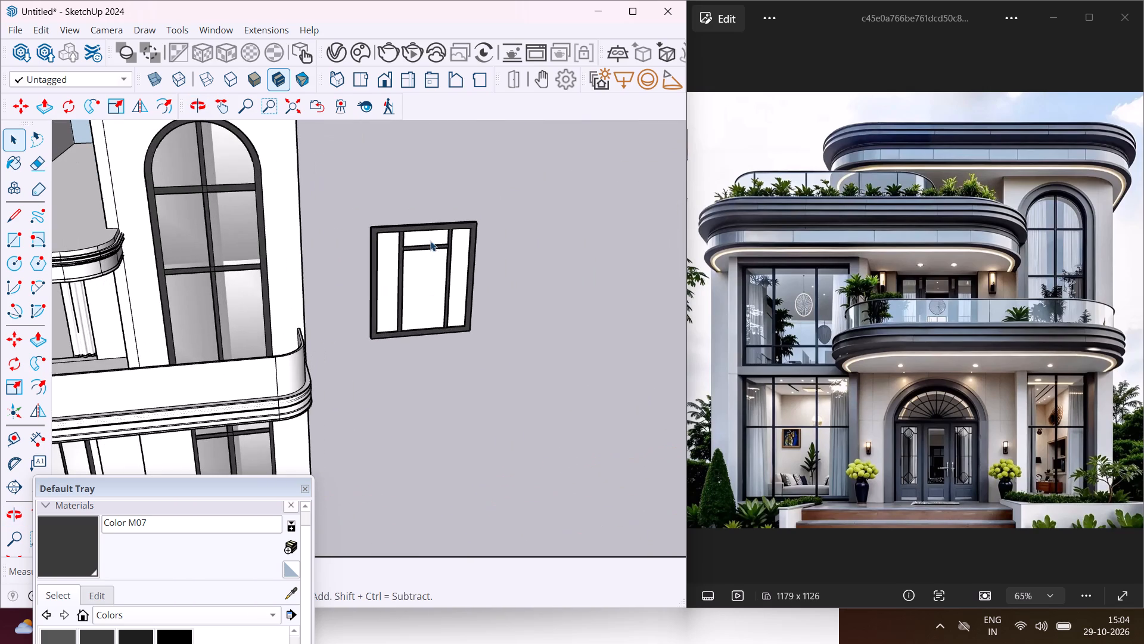
drag(506, 183, 365, 353)
drag(365, 353, 360, 357)
key(m)
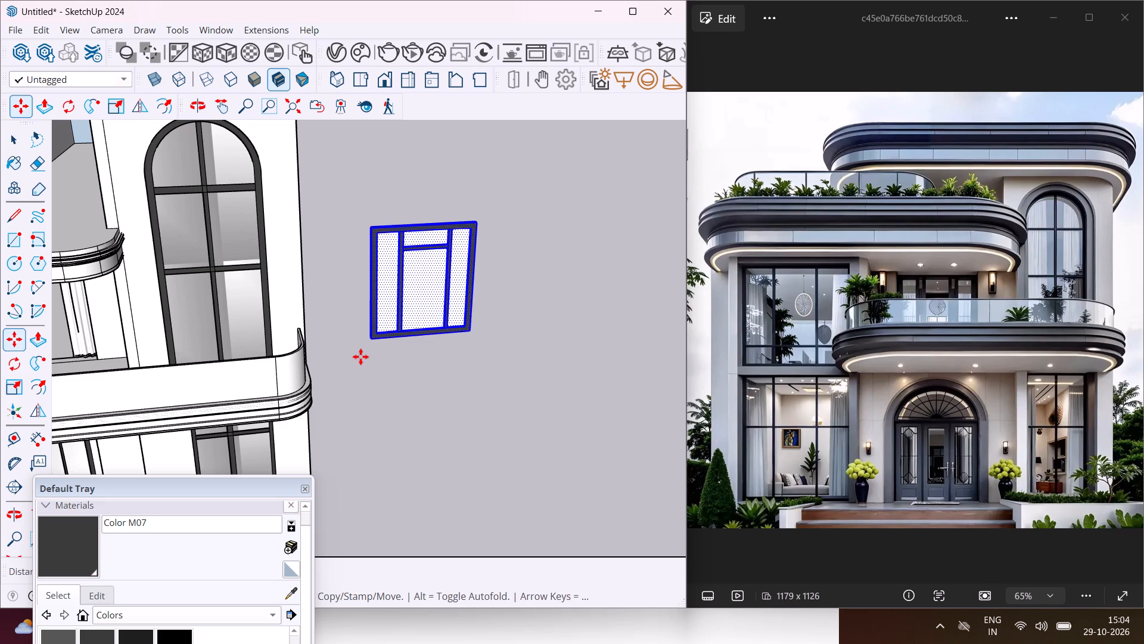
scroll(469, 335, up, 4)
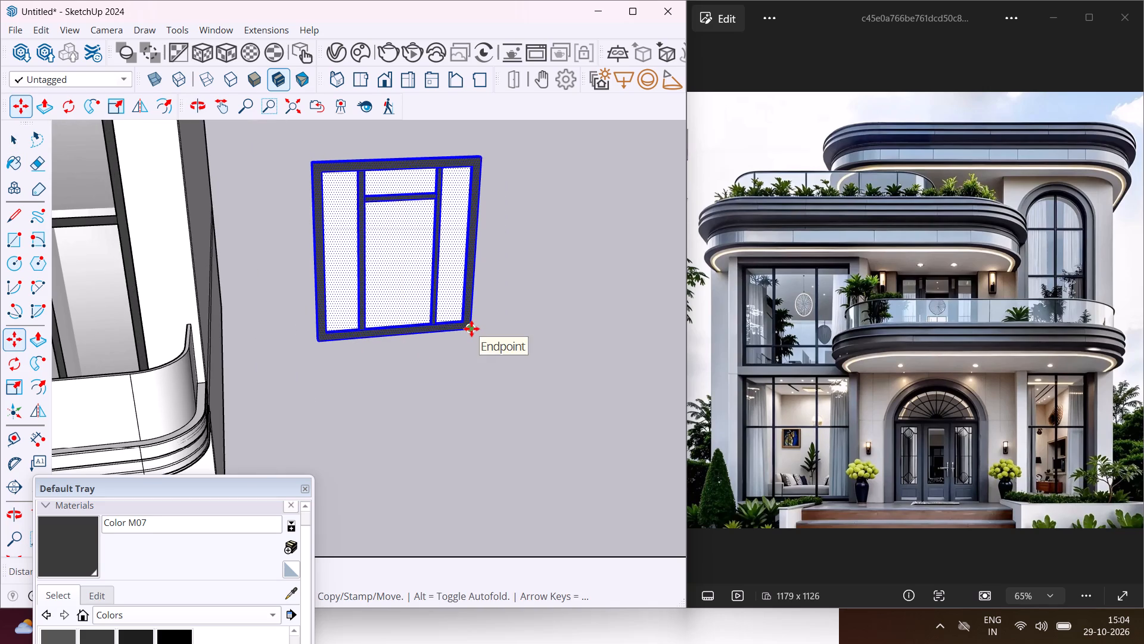
click(472, 329)
scroll(459, 301, down, 10)
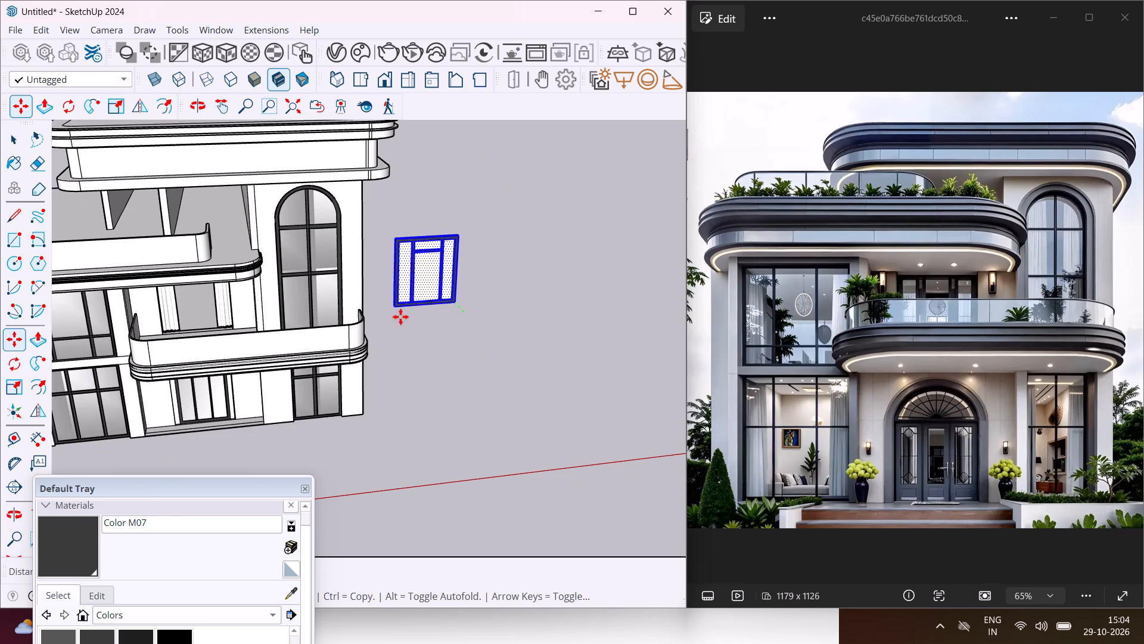
scroll(220, 329, up, 10)
middle_drag(220, 329, 267, 329)
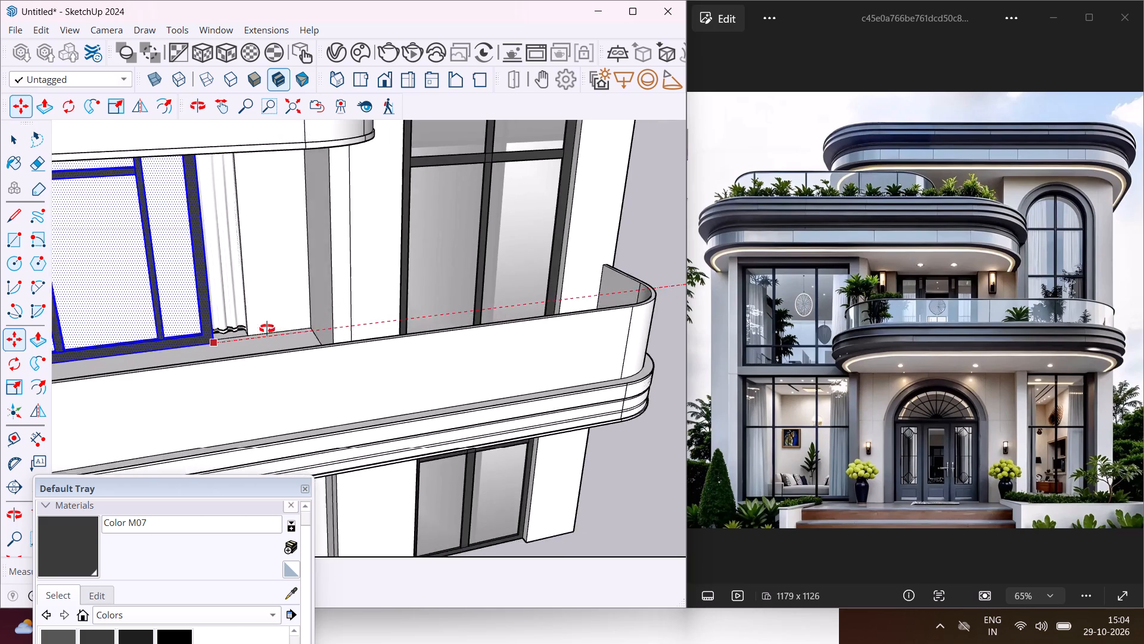
middle_drag(267, 329, 327, 332)
scroll(228, 349, up, 15)
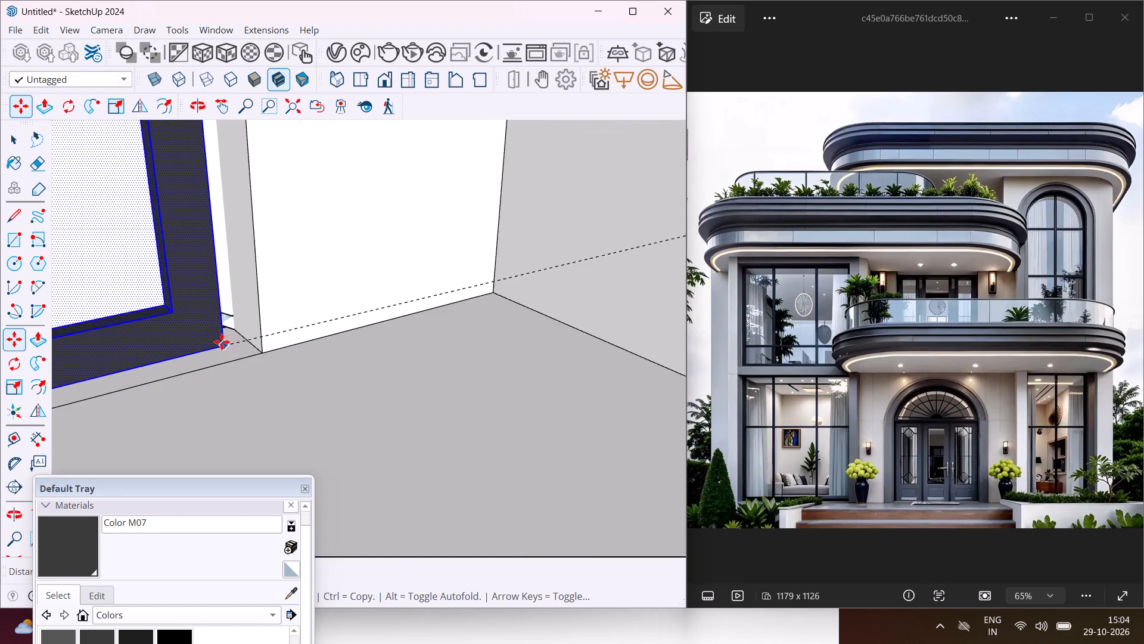
click(245, 342)
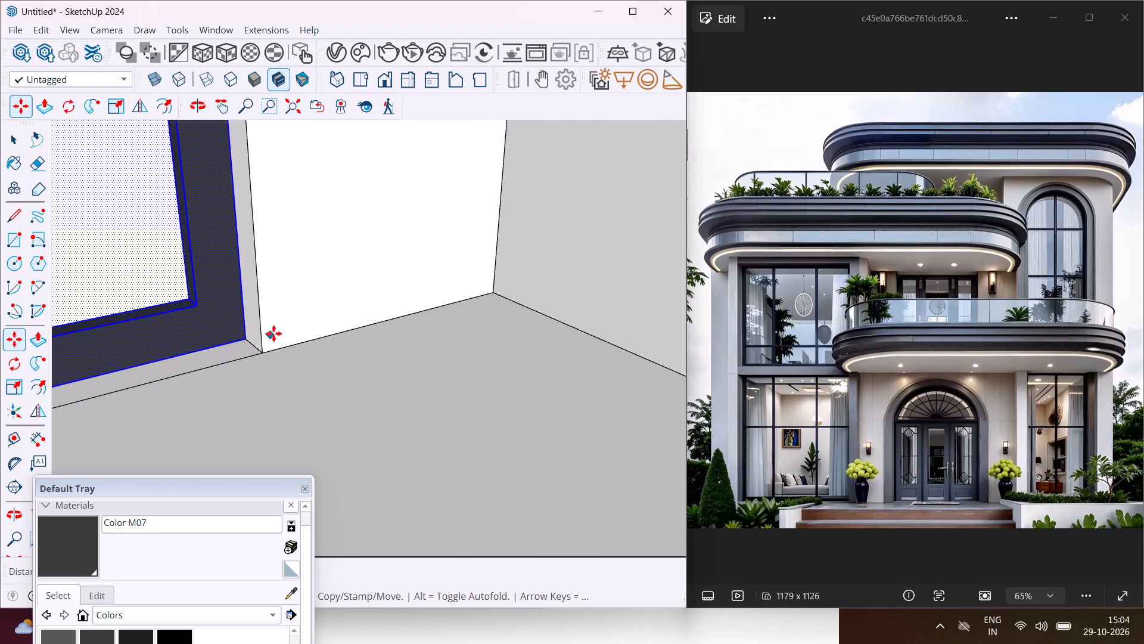
scroll(276, 325, down, 13)
middle_drag(285, 335, 273, 389)
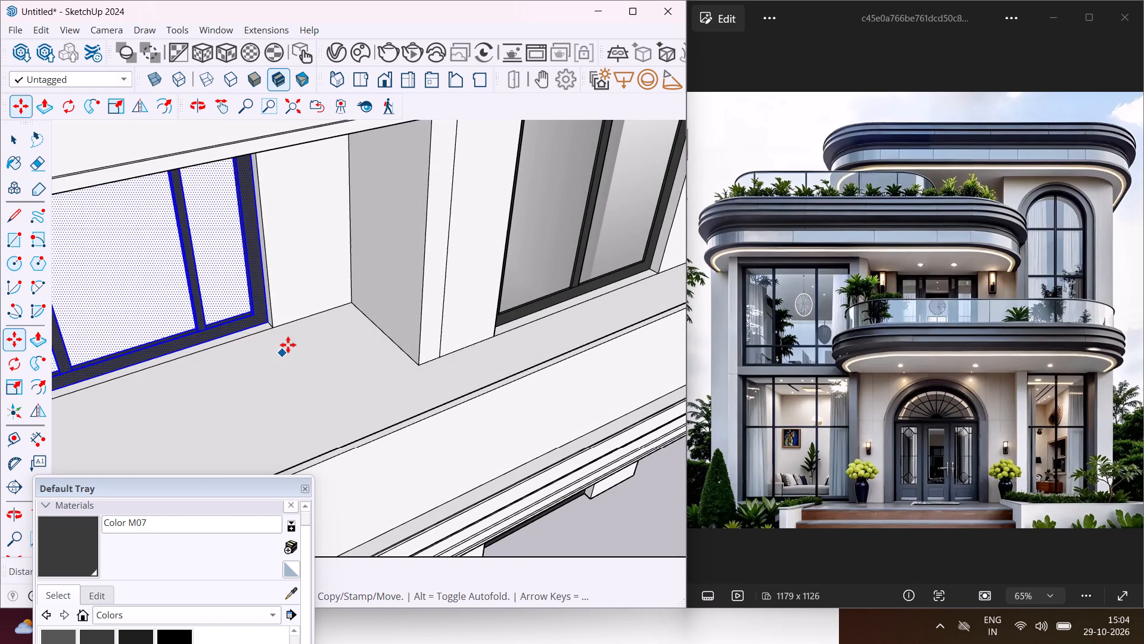
key(Escape)
key(space)
Draw a thin rectangle across the second-floor slab in the right-hand bay, from the partition to the right side wall.
scroll(294, 335, down, 17)
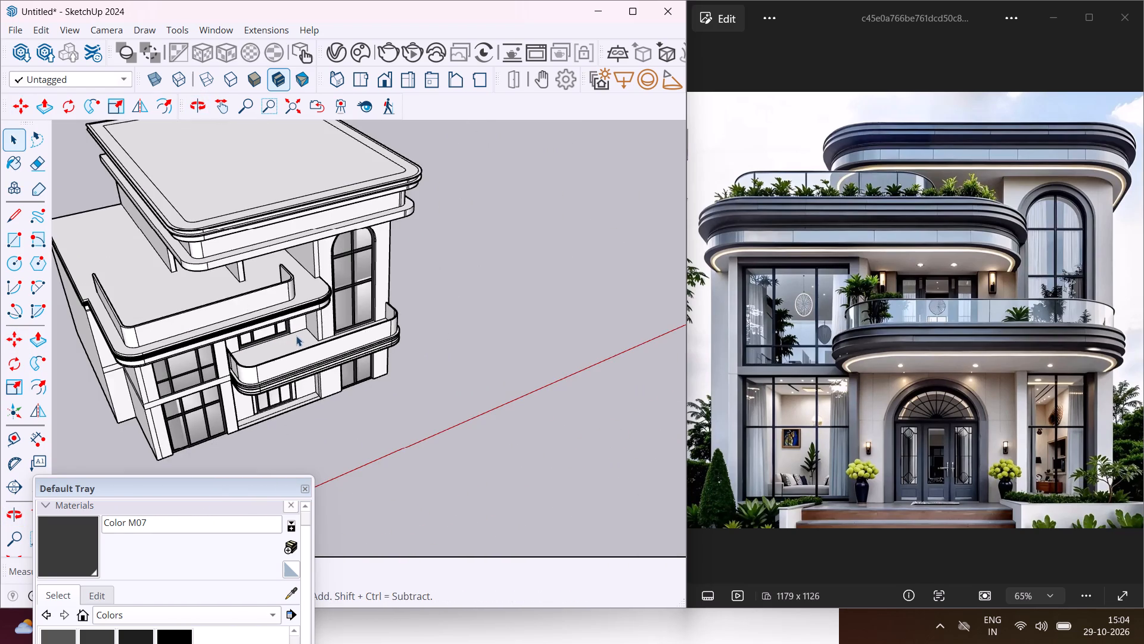
middle_drag(299, 324, 171, 214)
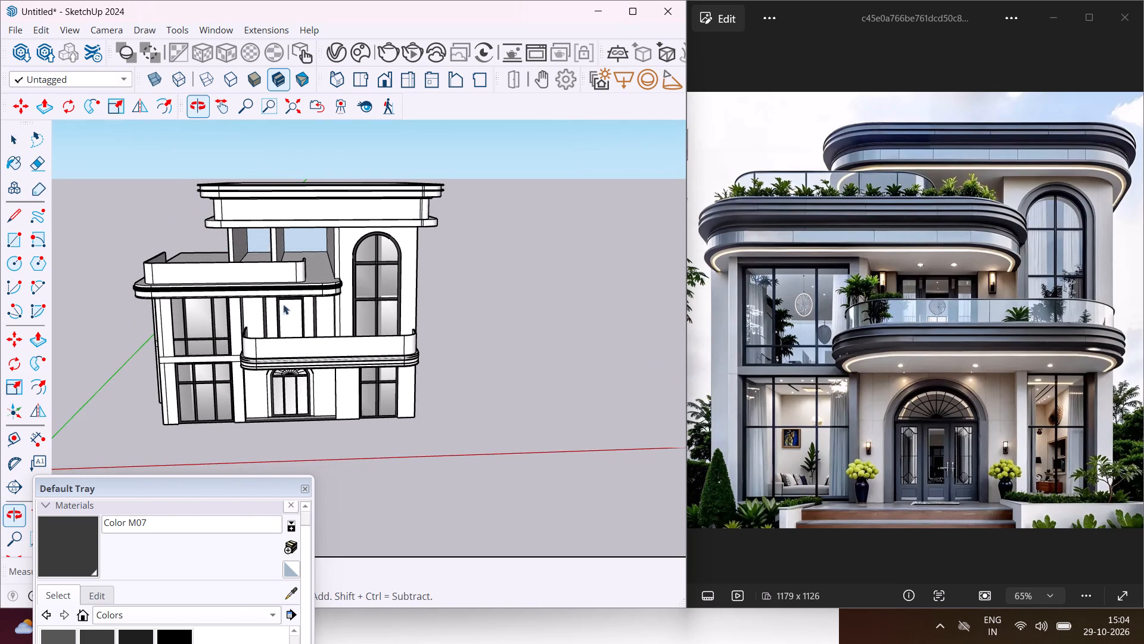
scroll(297, 242, up, 8)
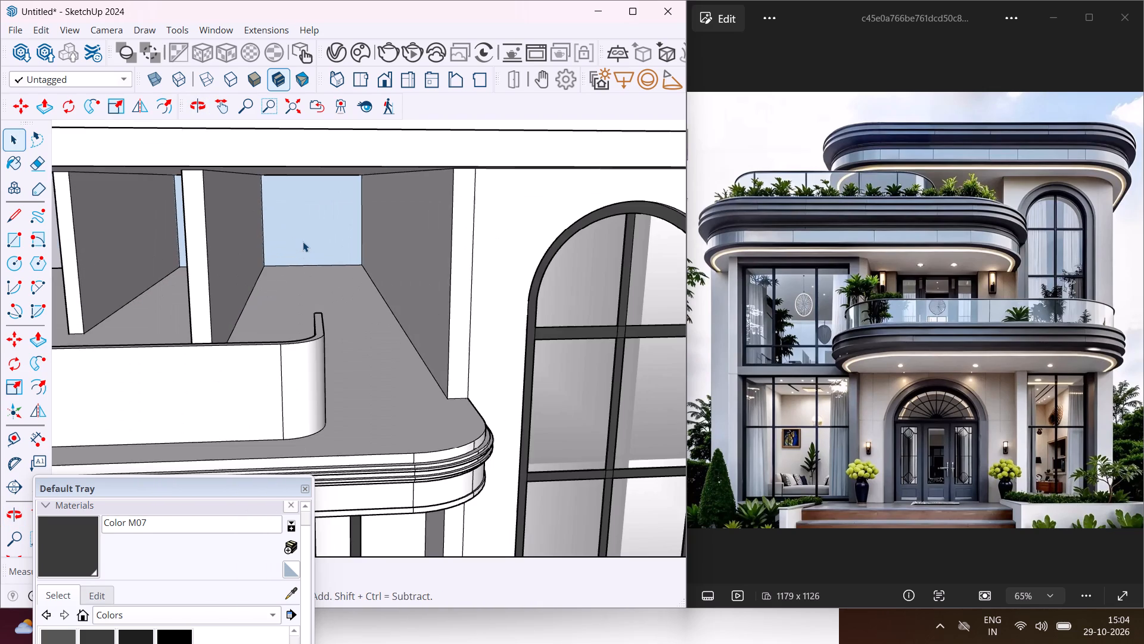
middle_drag(303, 241, 332, 274)
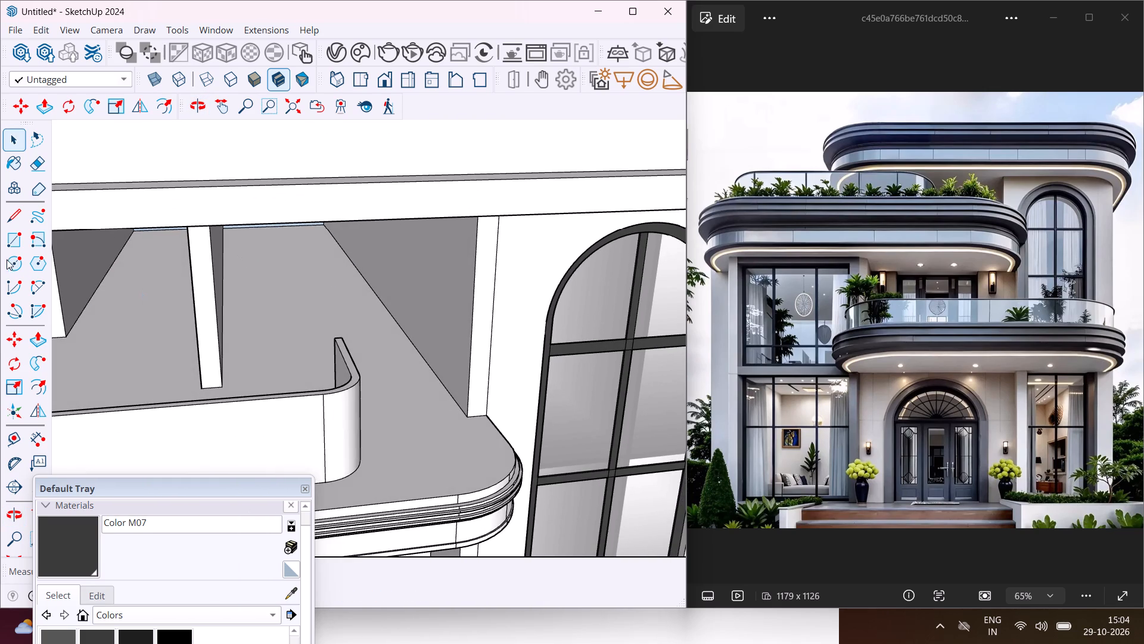
click(11, 230)
scroll(247, 323, up, 4)
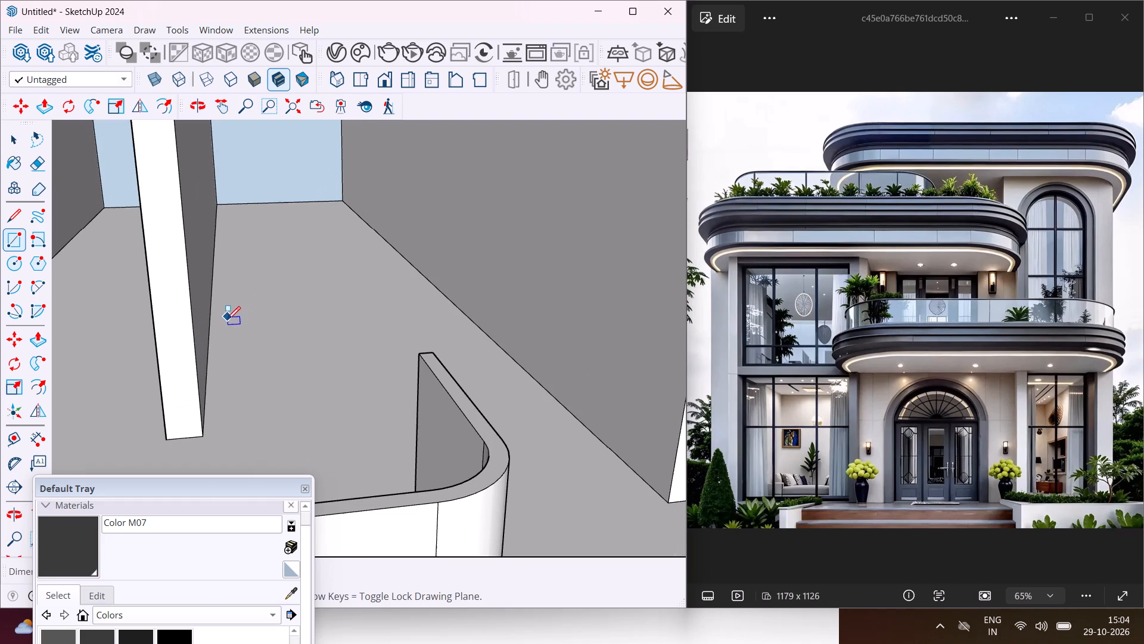
click(211, 327)
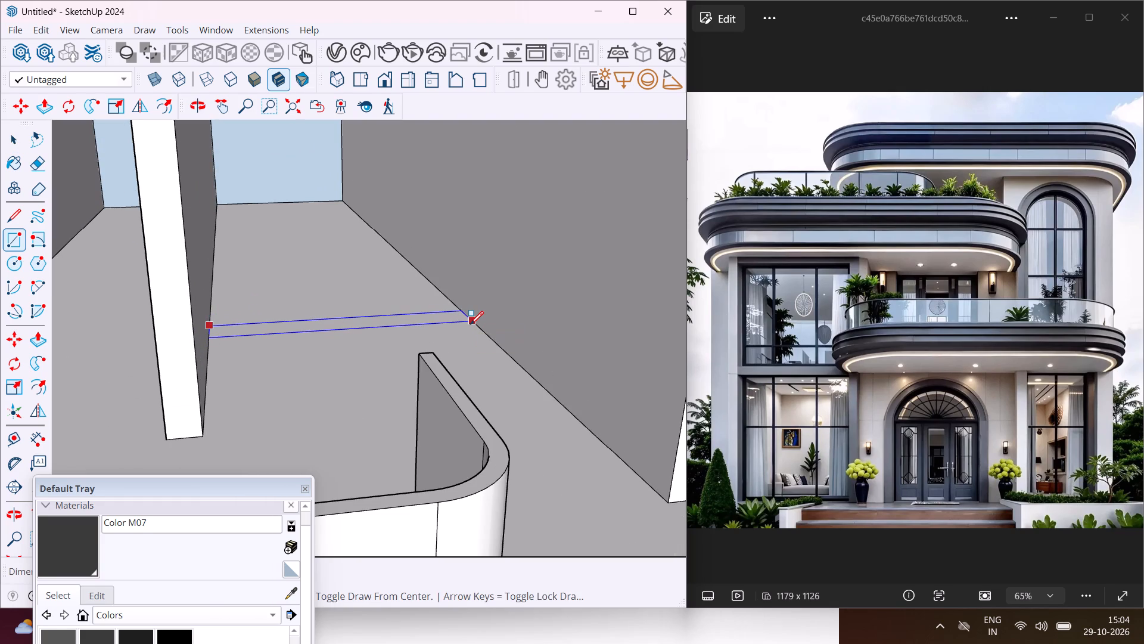
click(470, 324)
key(Escape)
key(space)
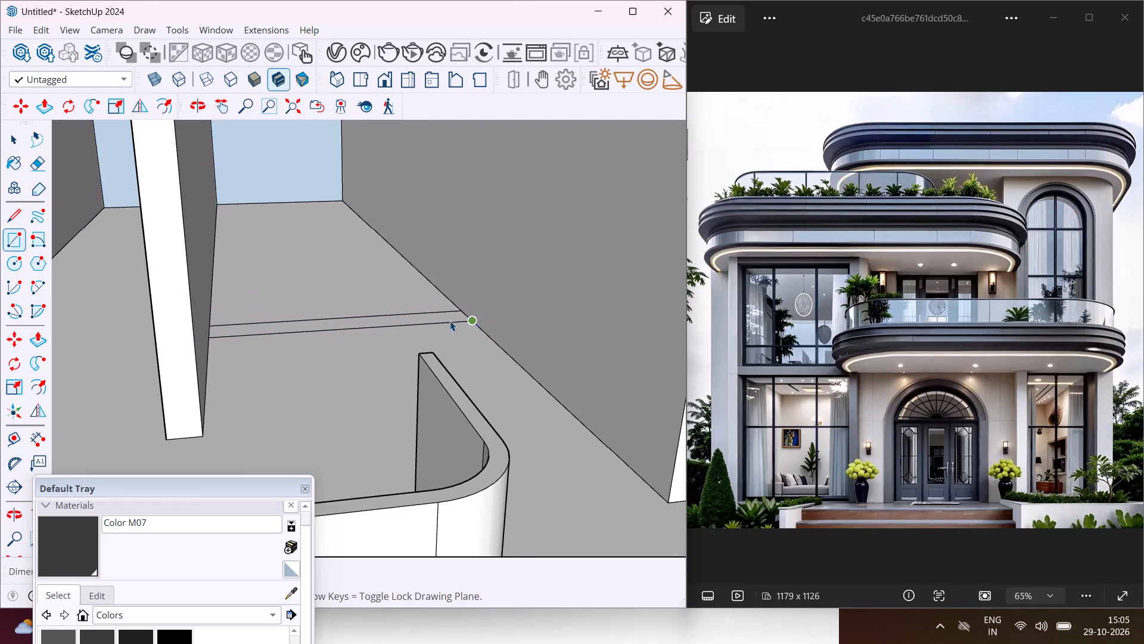
Push/Pull the right-hand bay's floor strip up to the ceiling as a wall closing the bay.
scroll(447, 320, up, 2)
click(446, 317)
key(p)
click(446, 317)
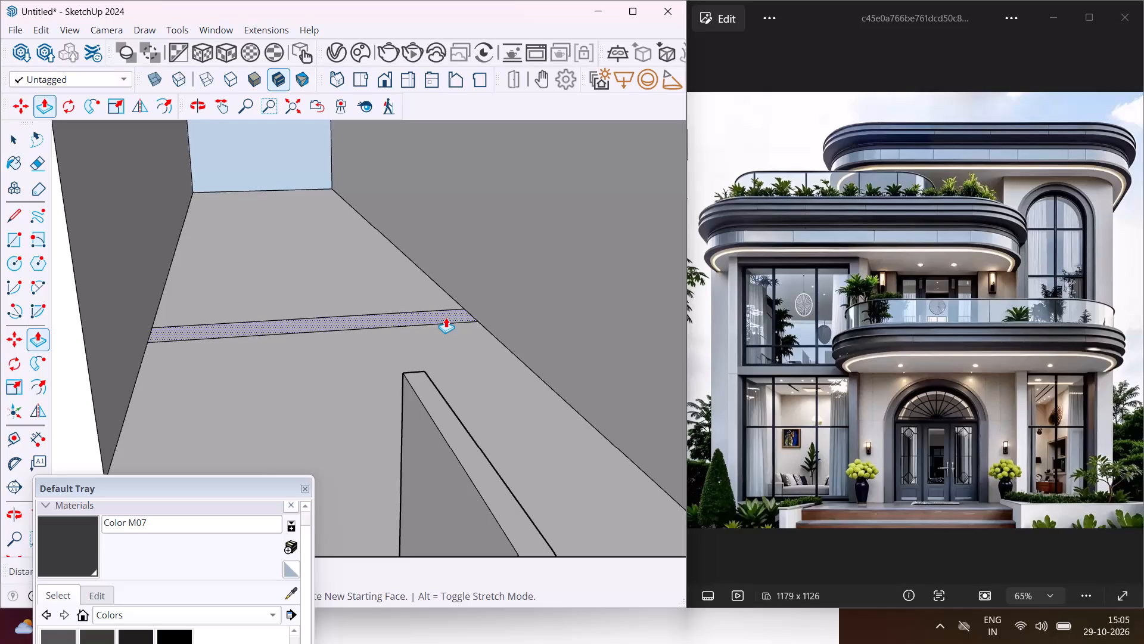
scroll(458, 274, down, 8)
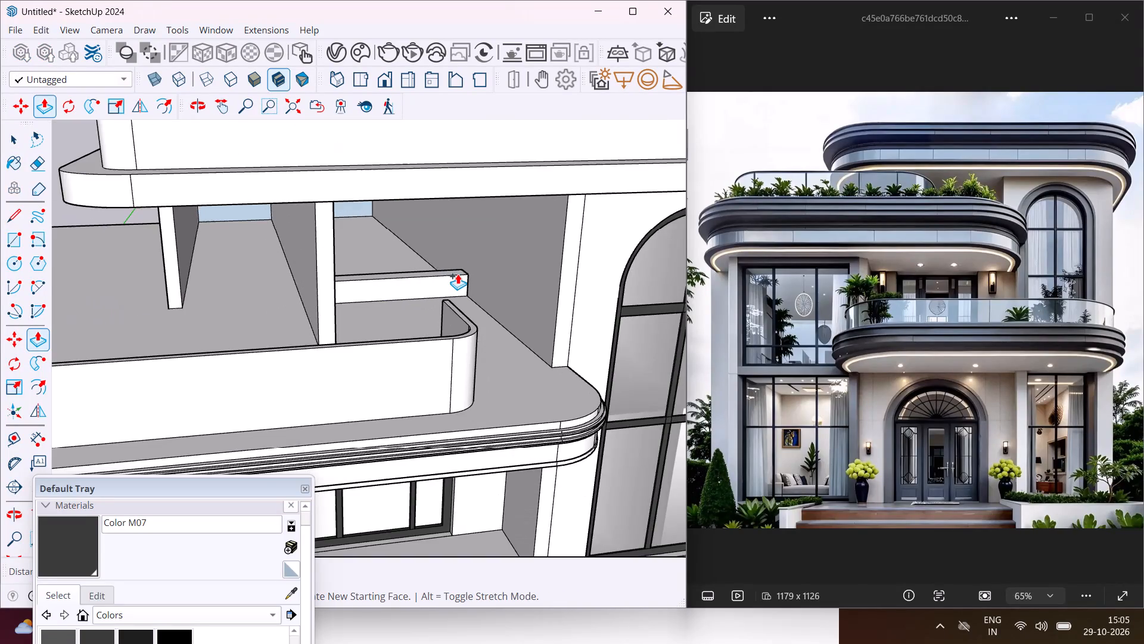
middle_drag(462, 261, 430, 165)
click(436, 146)
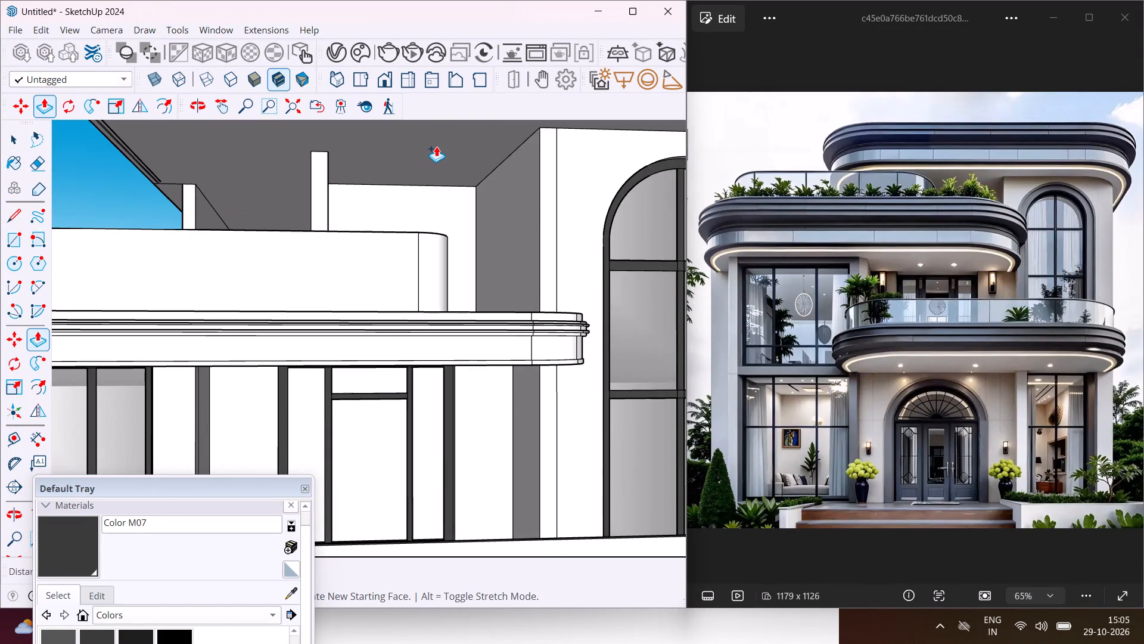
key(Escape)
key(space)
Draw a thin rectangle across the second-floor slab in the adjacent bay, between the left partition's front corner and the next partition.
middle_drag(436, 151, 446, 223)
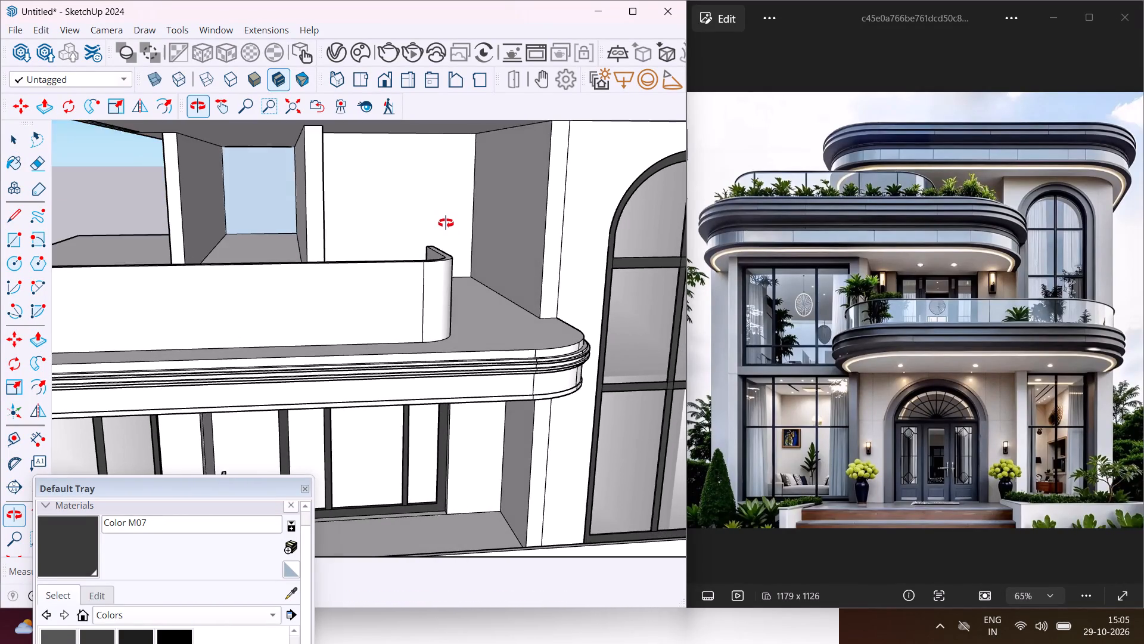
middle_drag(446, 223, 447, 227)
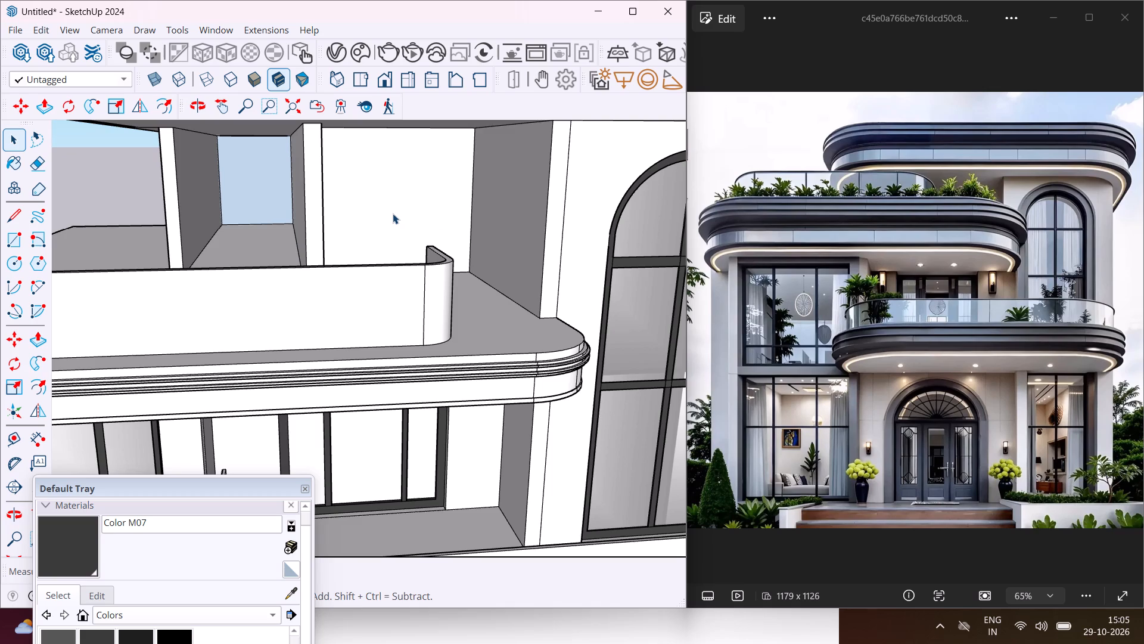
scroll(393, 216, down, 2)
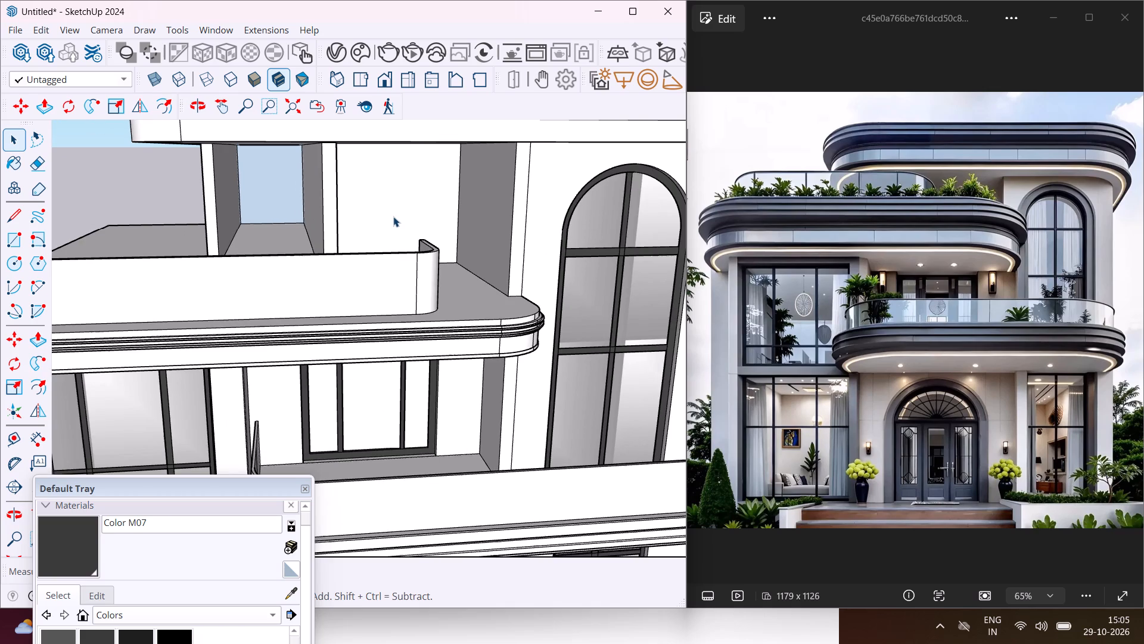
middle_drag(376, 237, 356, 251)
scroll(377, 237, up, 4)
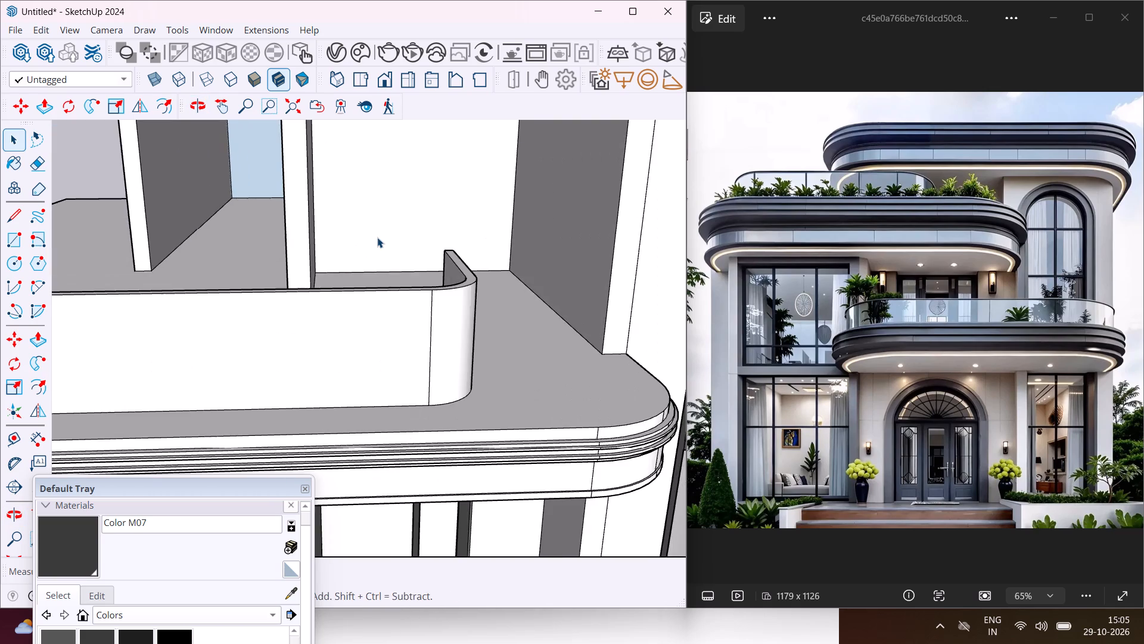
middle_drag(378, 236, 427, 234)
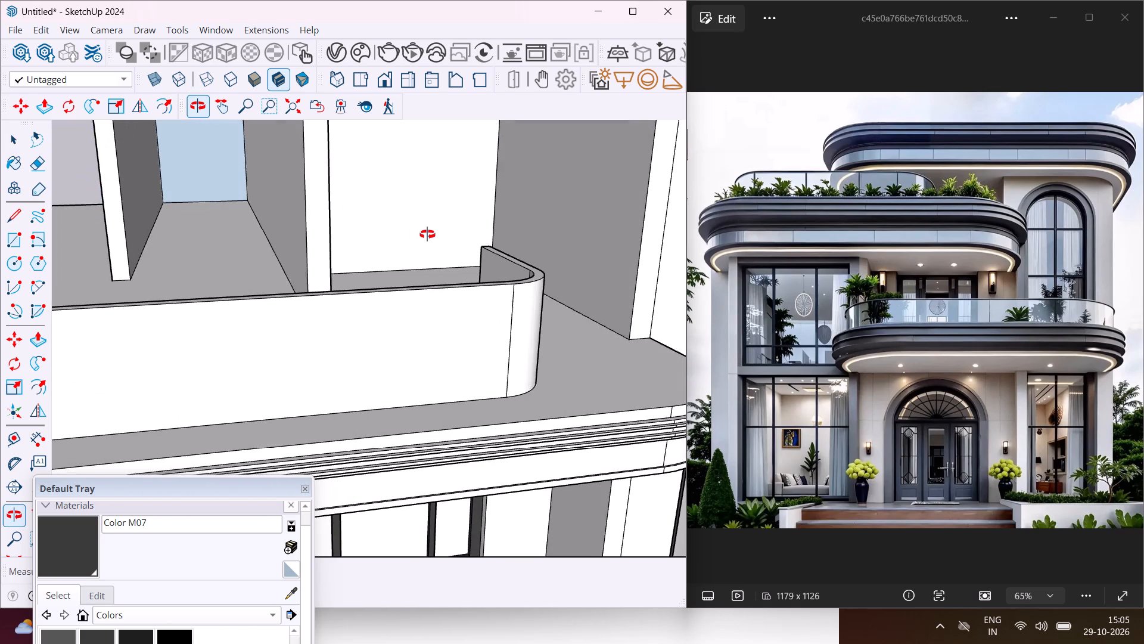
middle_drag(427, 234, 432, 234)
scroll(234, 230, down, 4)
middle_drag(234, 230, 288, 237)
scroll(288, 237, up, 1)
click(9, 230)
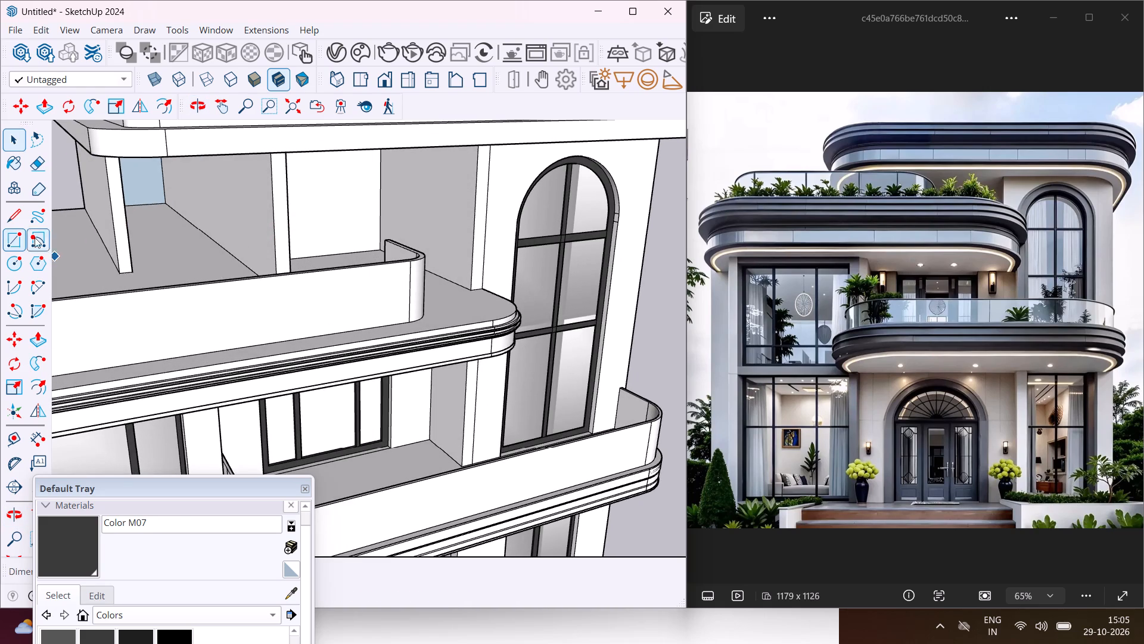
scroll(120, 244, up, 7)
click(116, 295)
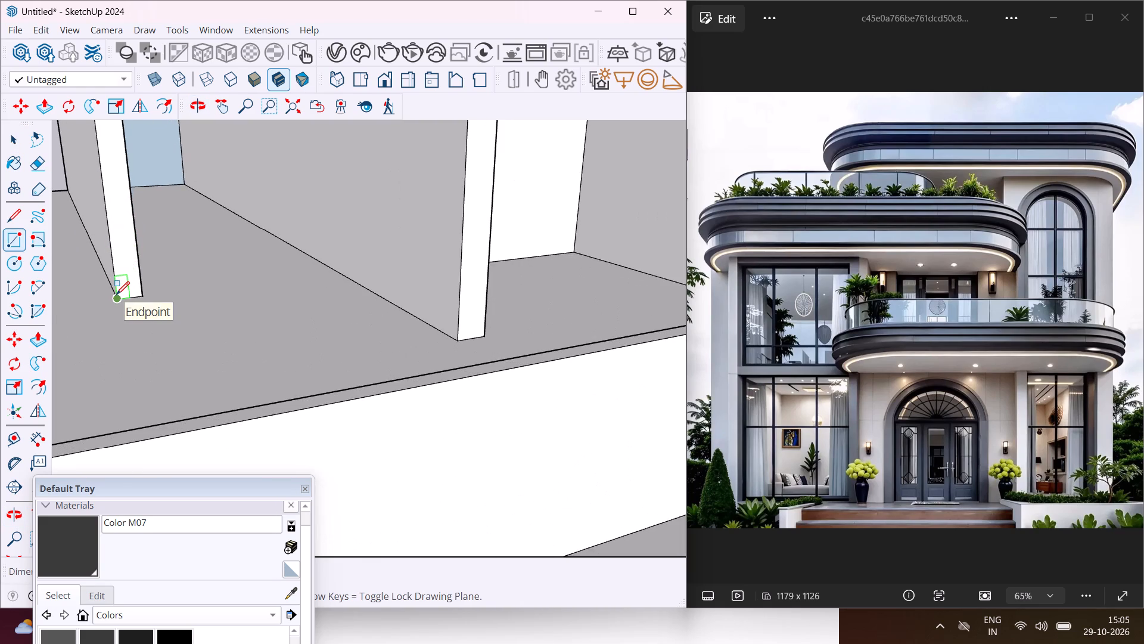
click(326, 261)
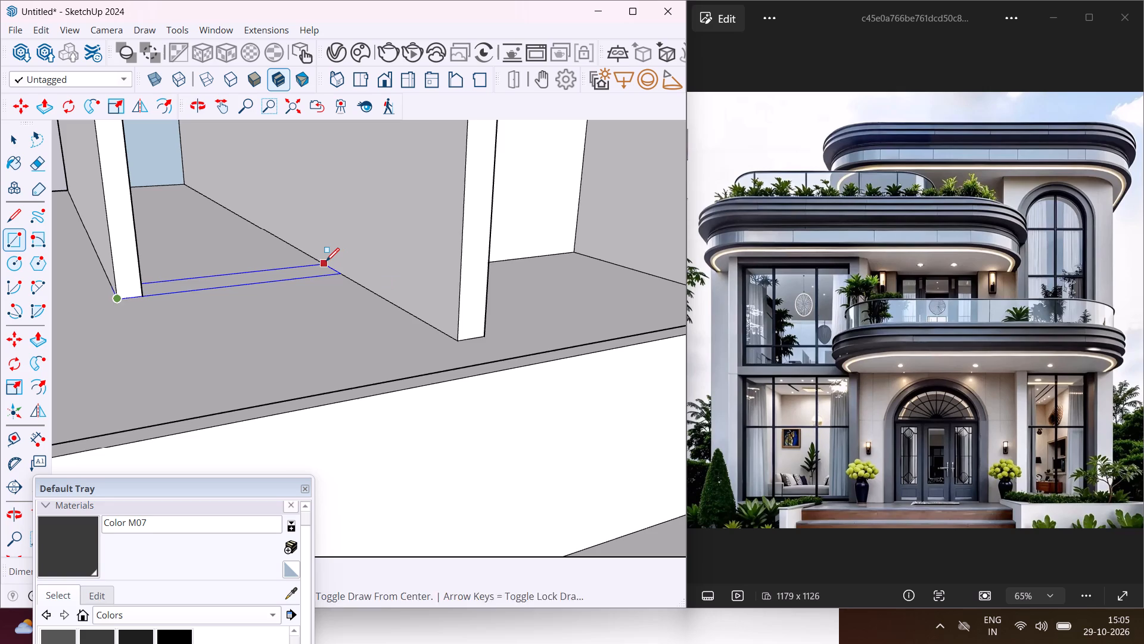
key(Escape)
key(space)
Push/Pull the adjacent second-floor bay's floor strip up to the ceiling as a wall closing the bay.
click(318, 273)
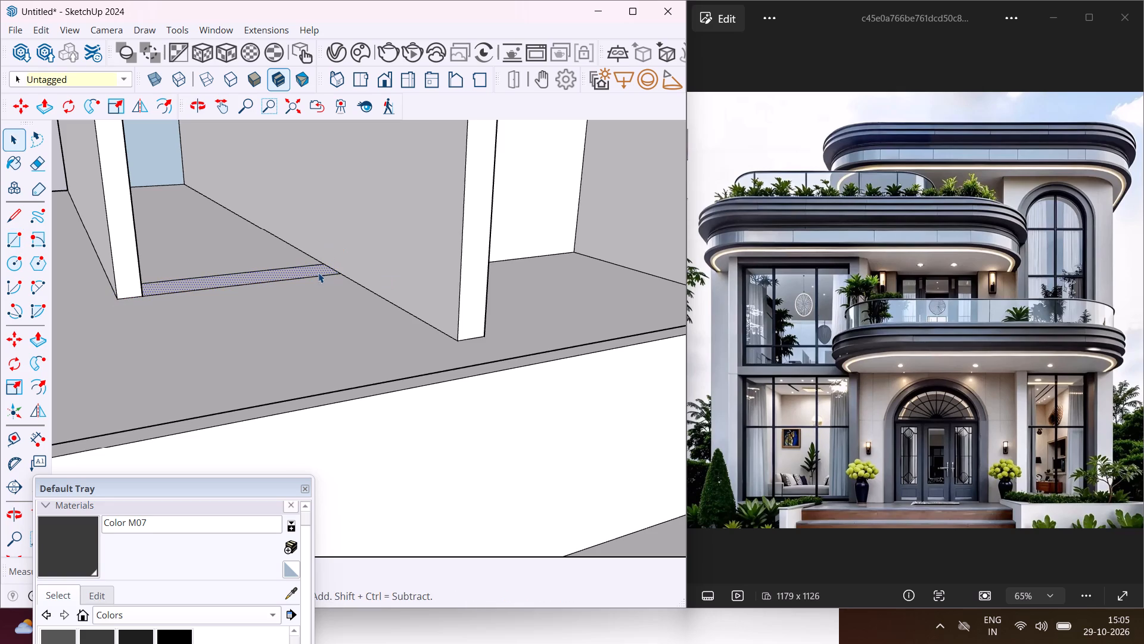
key(p)
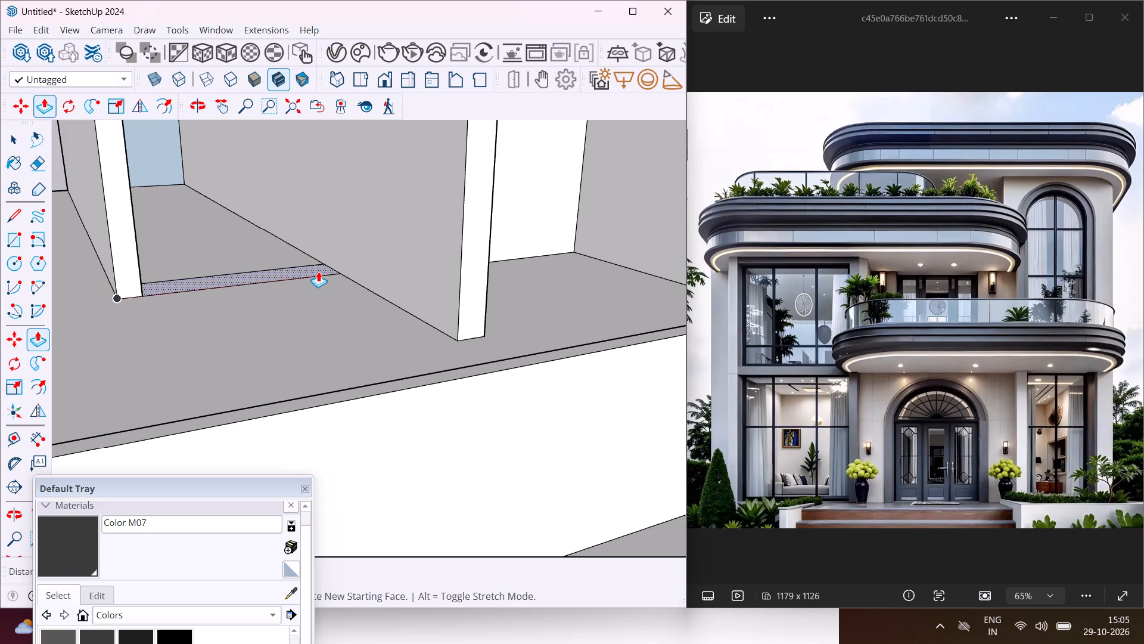
click(318, 271)
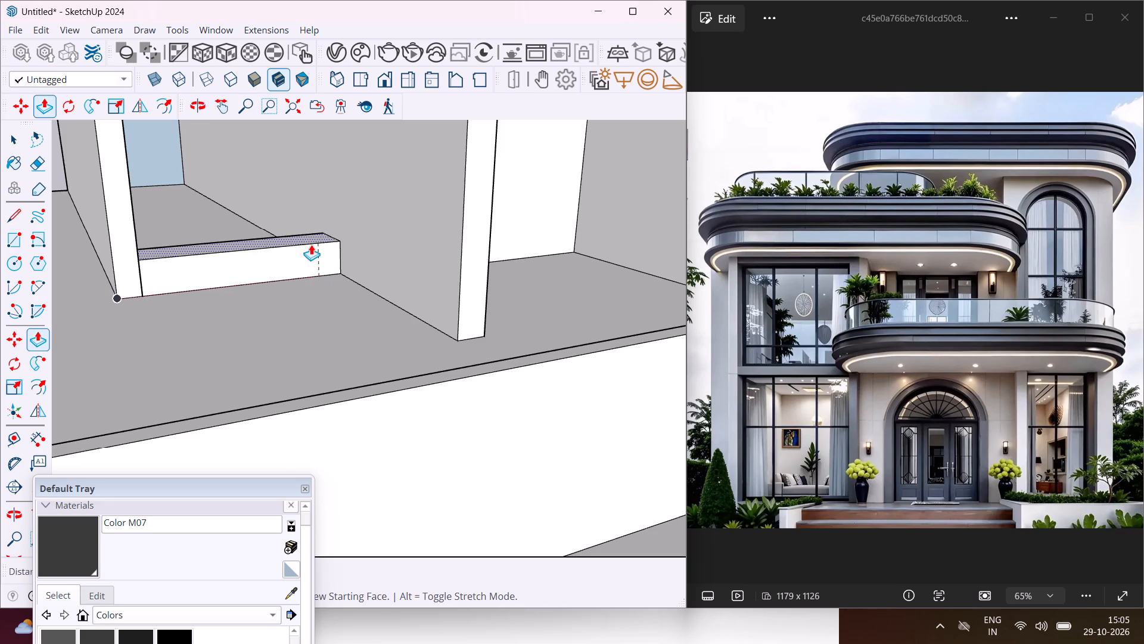
scroll(311, 244, down, 2)
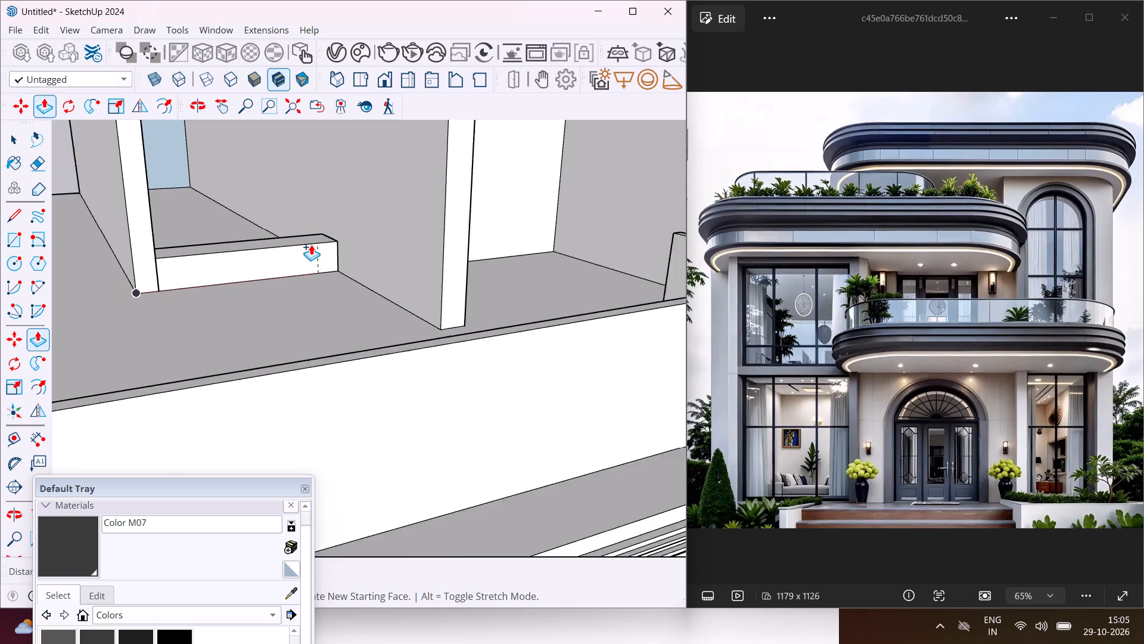
scroll(311, 244, down, 4)
middle_drag(310, 244, 316, 177)
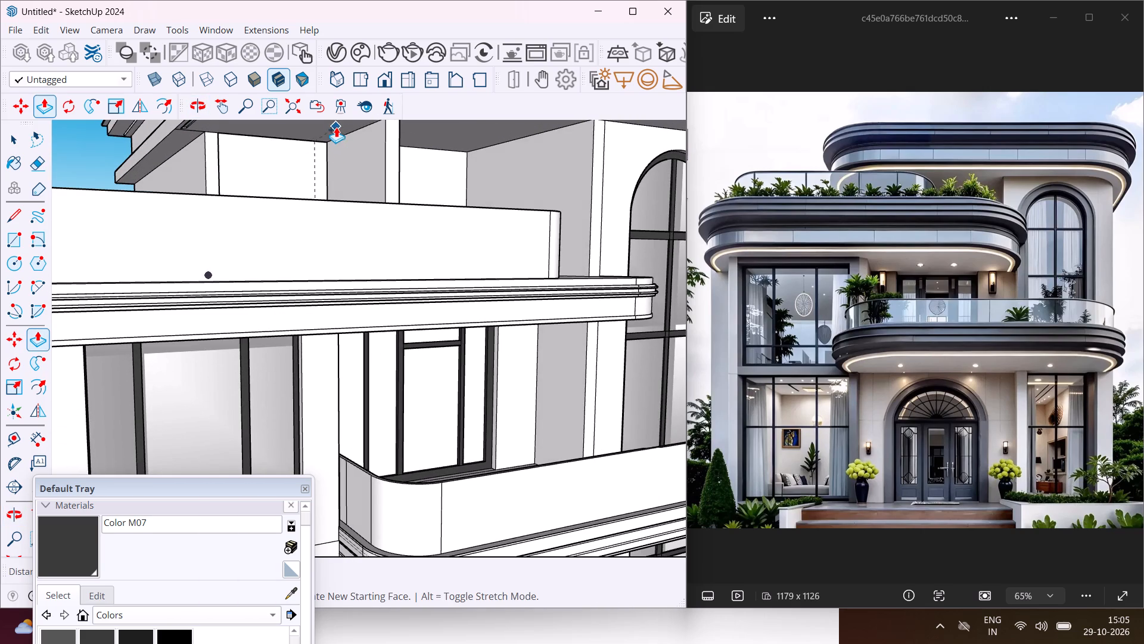
click(336, 125)
key(Escape)
key(space)
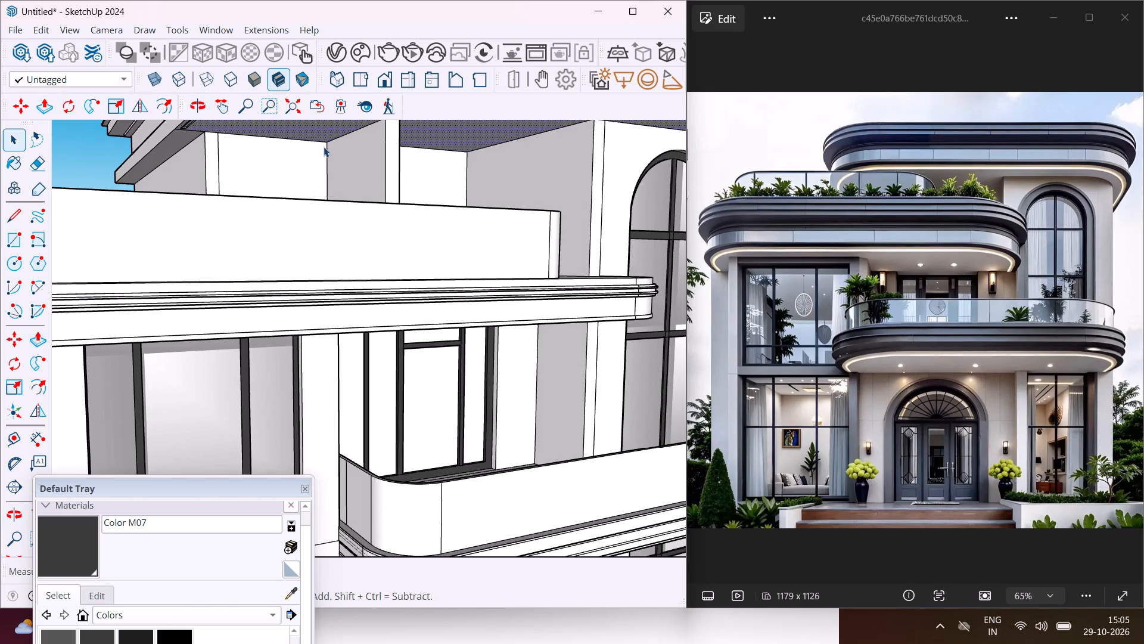
Offset the outer edges of the thin underside strip below the second-floor slab's curved fascia slightly outward.
middle_drag(318, 150, 363, 267)
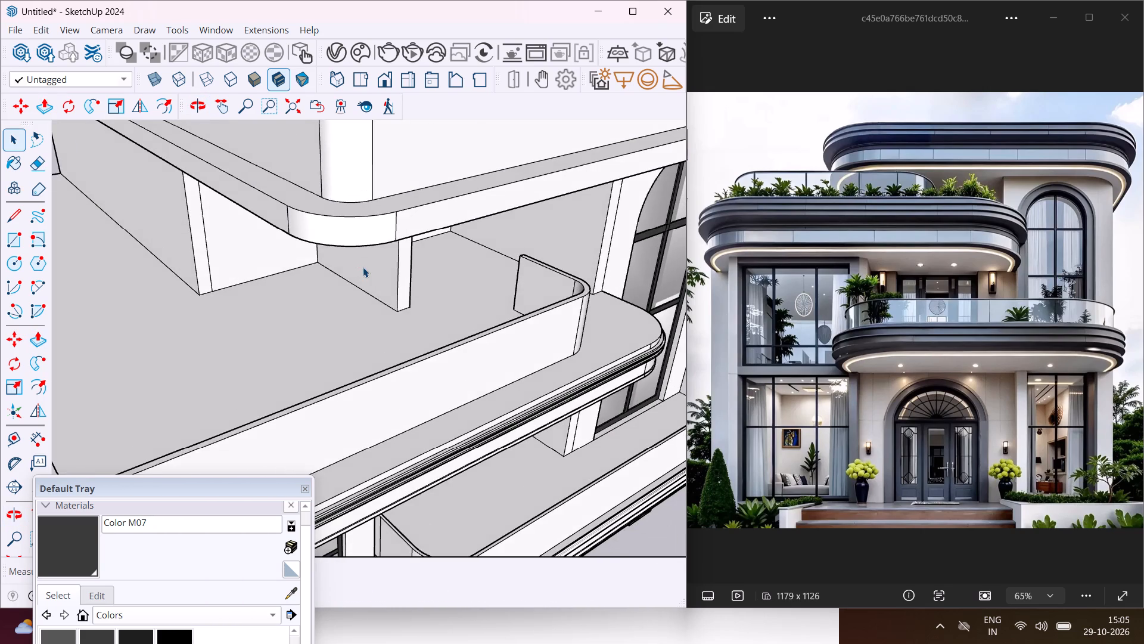
scroll(363, 267, down, 10)
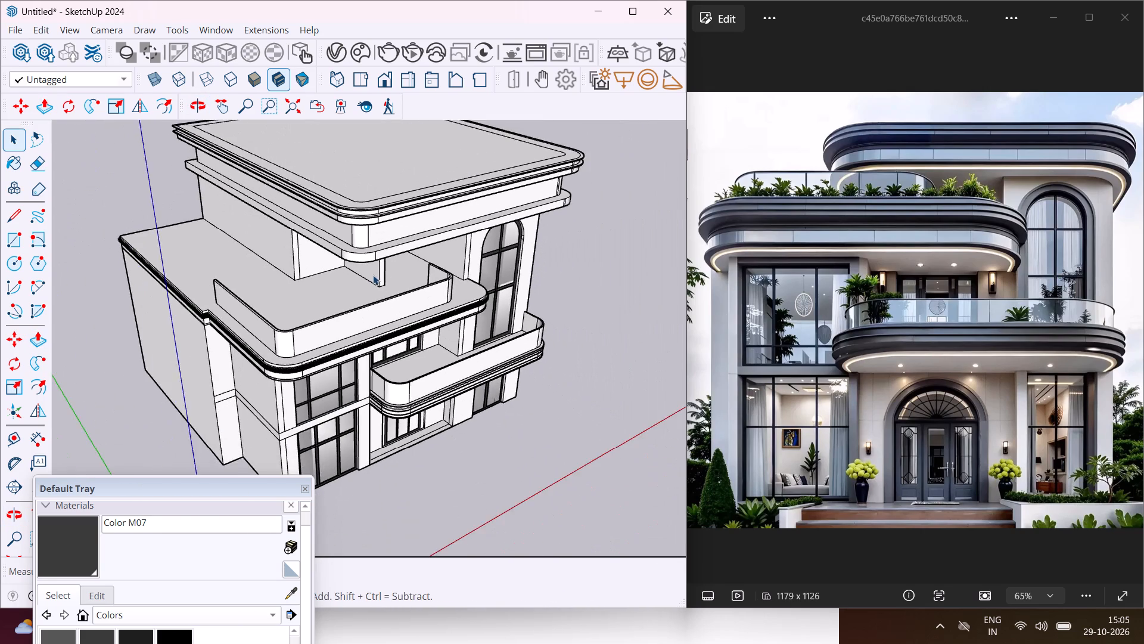
scroll(373, 275, down, 4)
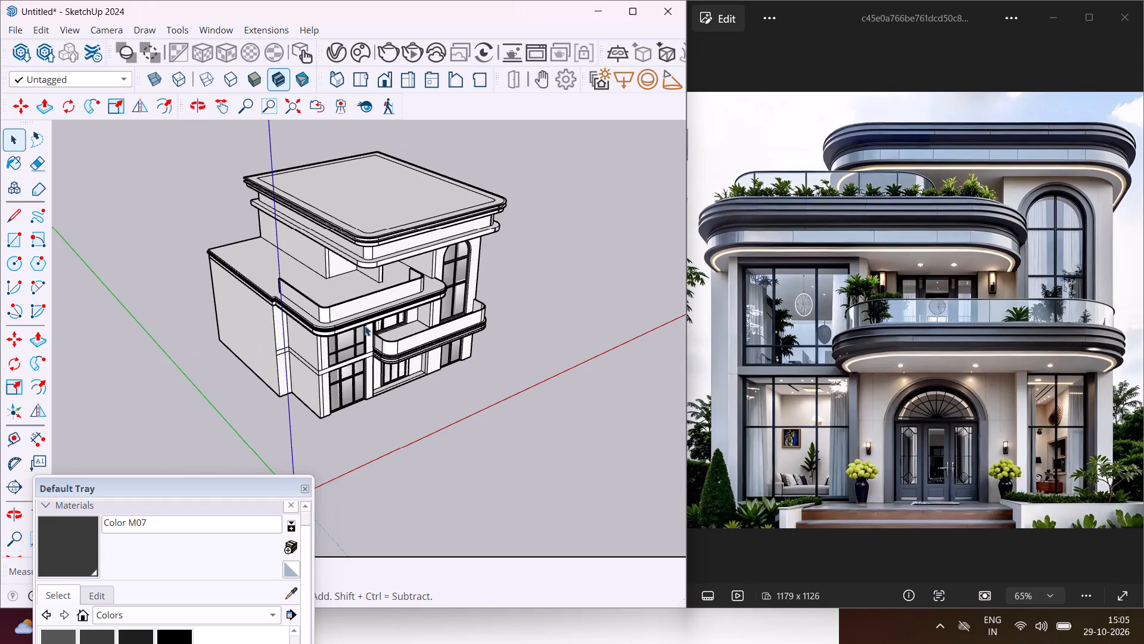
scroll(288, 318, up, 8)
middle_drag(288, 318, 289, 301)
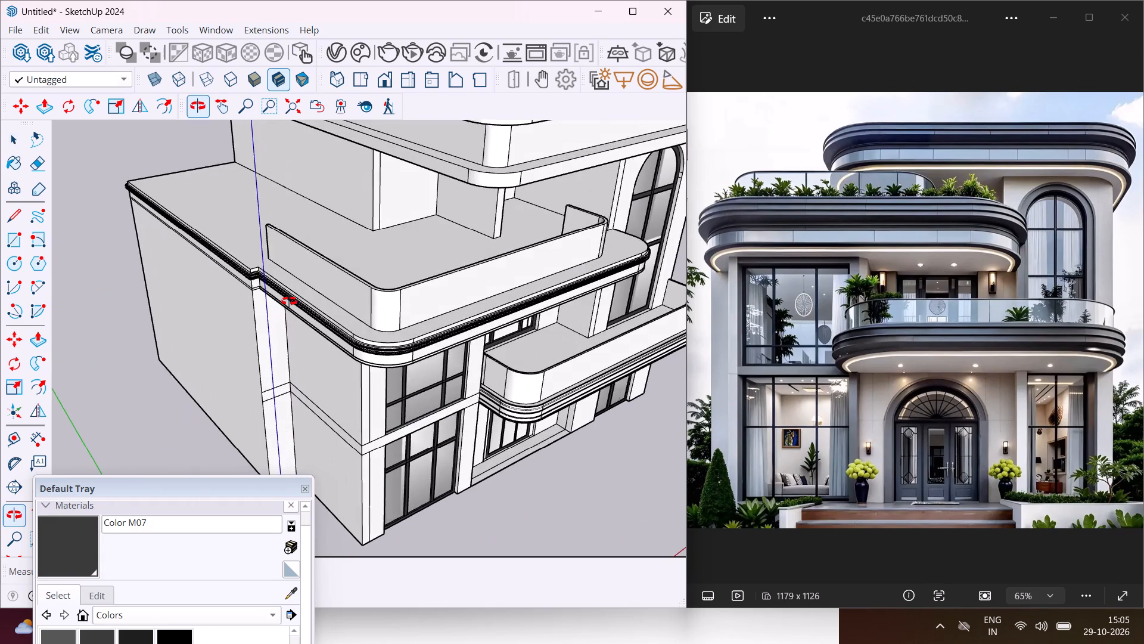
middle_drag(289, 301, 293, 248)
scroll(350, 298, up, 8)
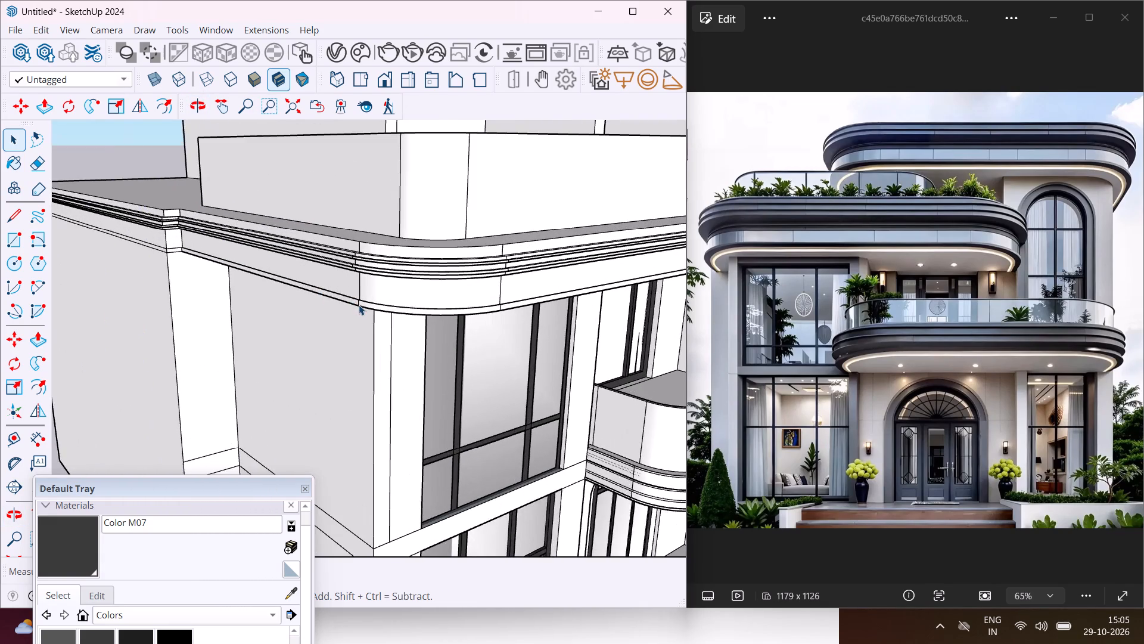
scroll(359, 305, up, 1)
middle_drag(362, 305, 396, 166)
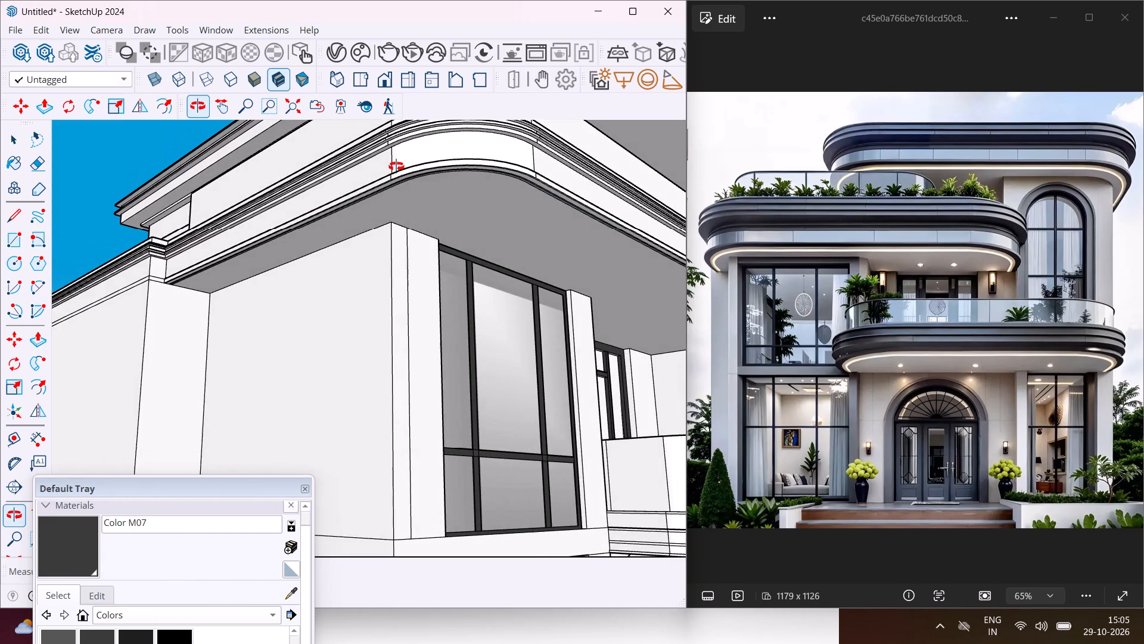
middle_drag(396, 166, 402, 143)
scroll(386, 164, up, 4)
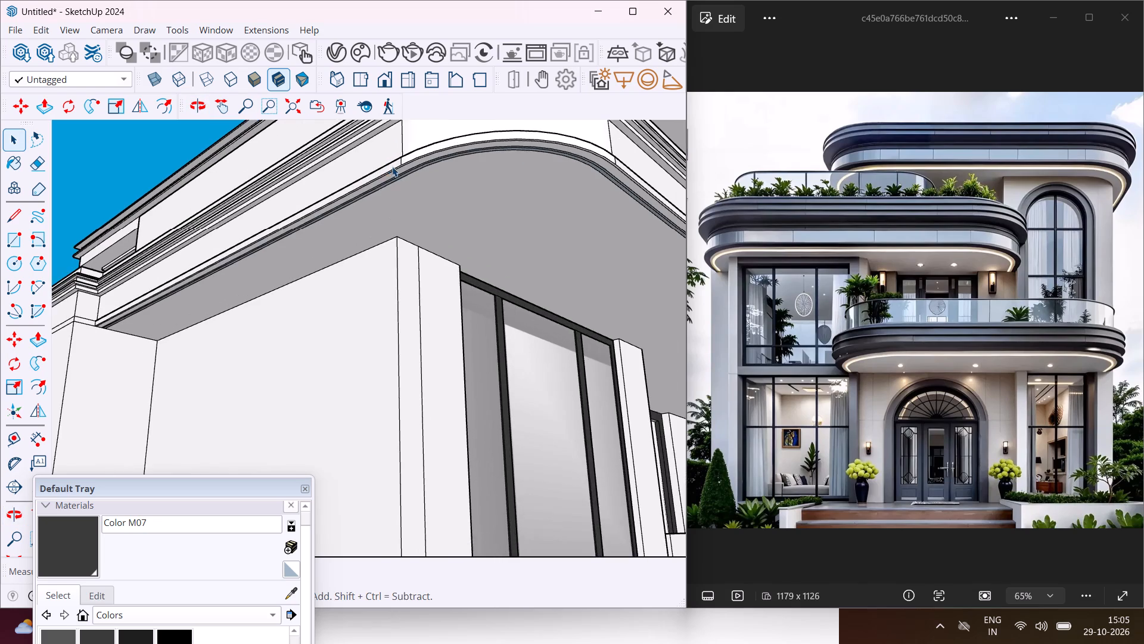
scroll(393, 167, up, 7)
middle_drag(411, 168, 417, 182)
scroll(431, 159, up, 12)
click(440, 161)
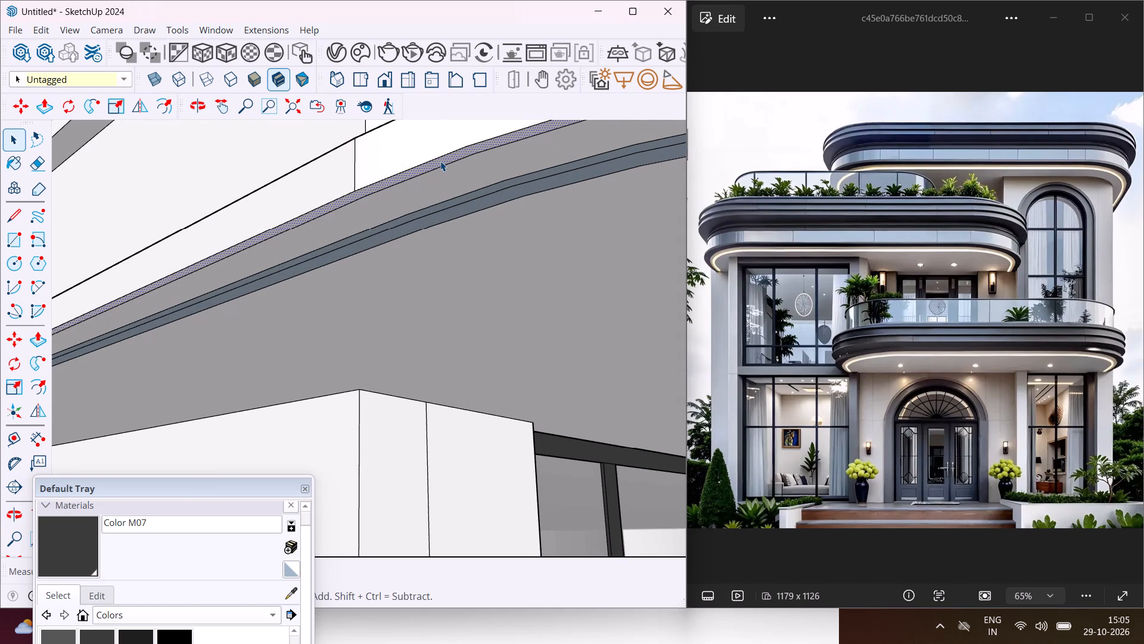
click(42, 379)
scroll(350, 186, up, 3)
click(350, 186)
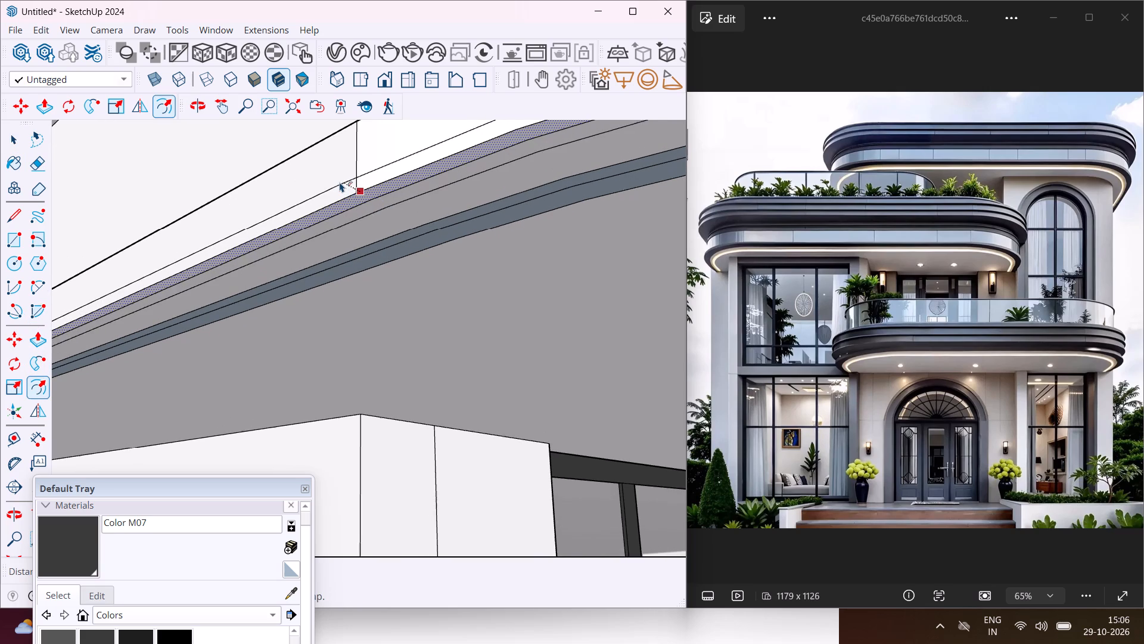
click(340, 182)
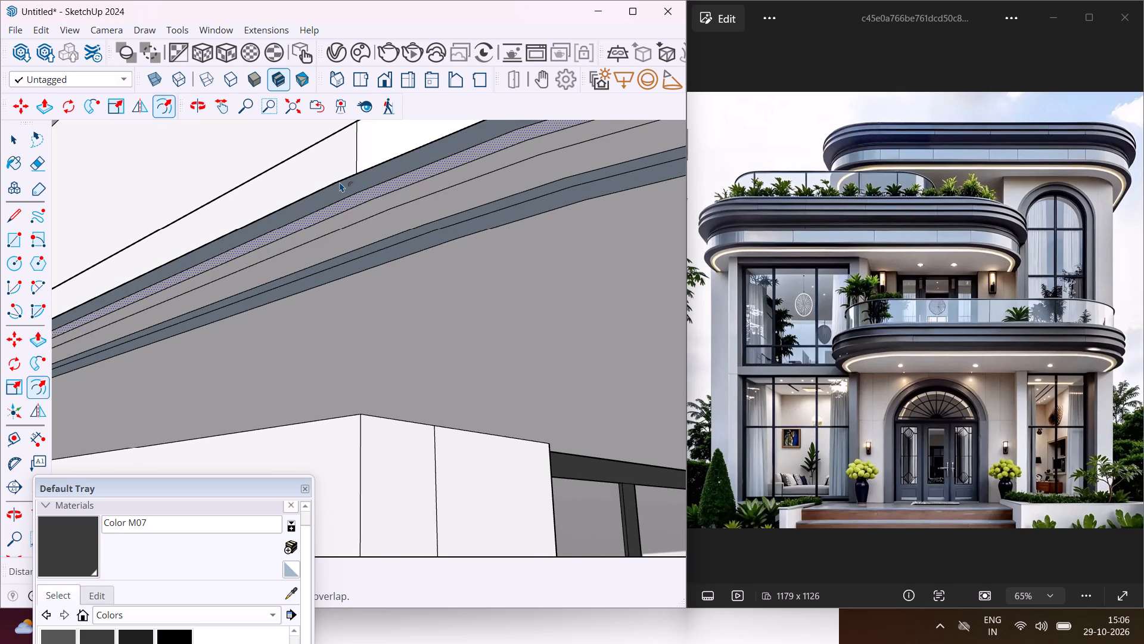
key(Escape)
key(space)
Push/Pull the new outer strip upward as a raised band partway up the slab's curved fascia.
middle_drag(340, 182, 423, 408)
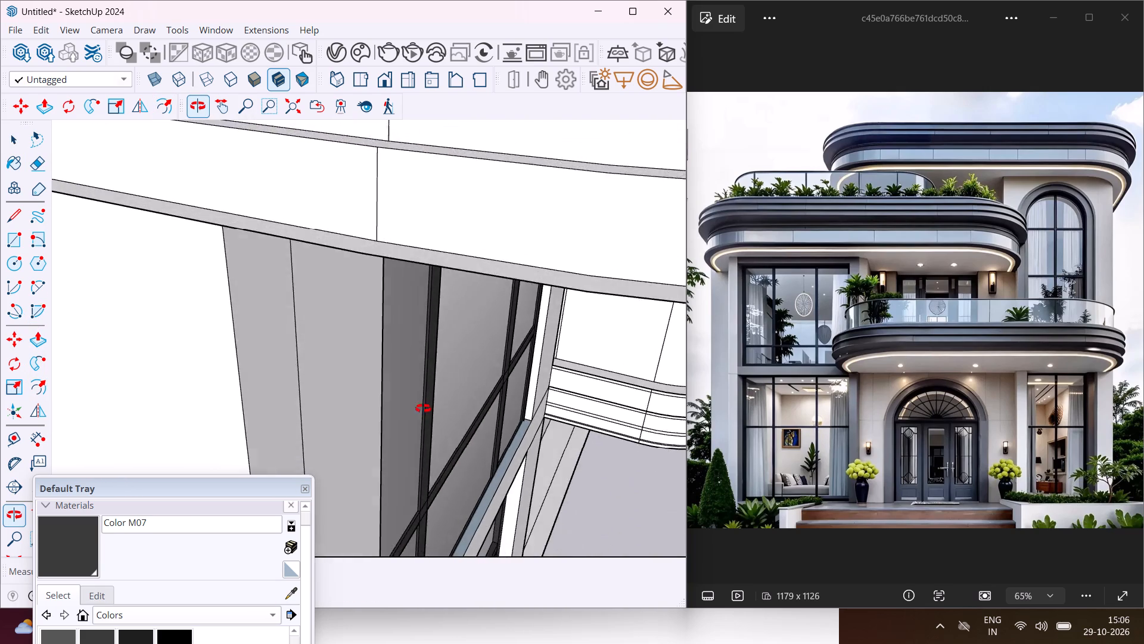
middle_drag(423, 408, 423, 462)
scroll(444, 300, up, 1)
click(444, 298)
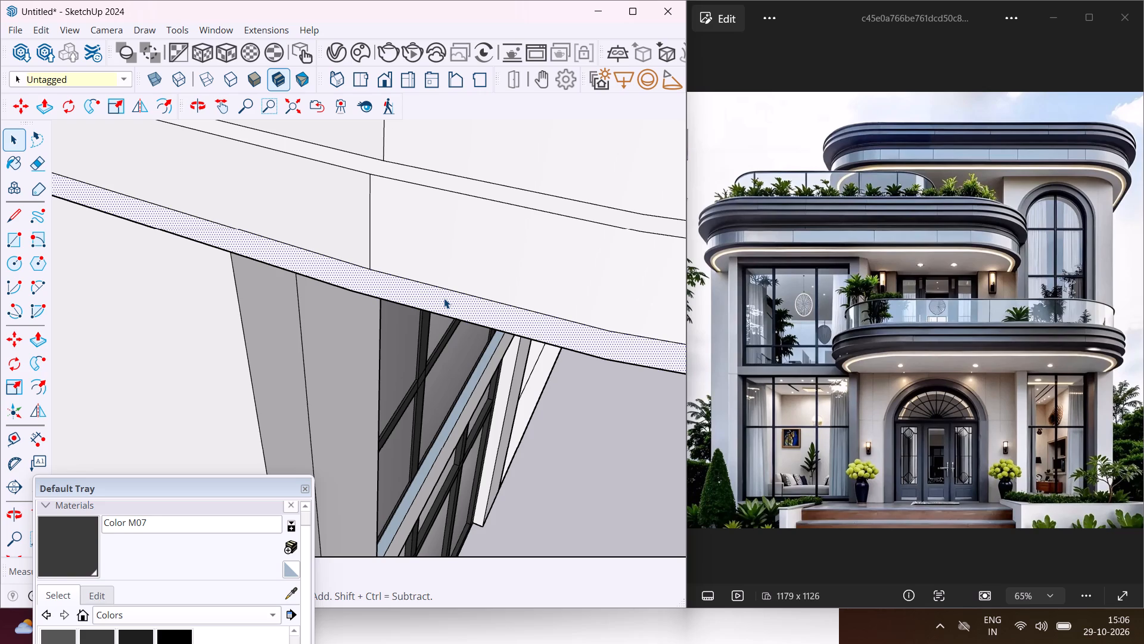
key(p)
click(444, 298)
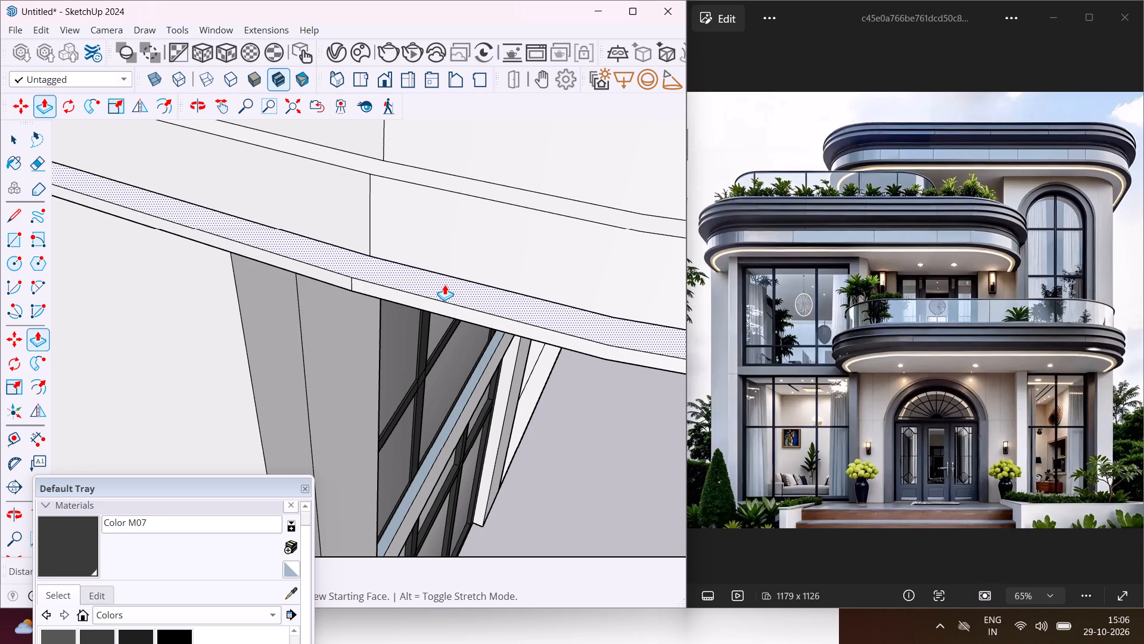
click(481, 191)
key(Escape)
key(space)
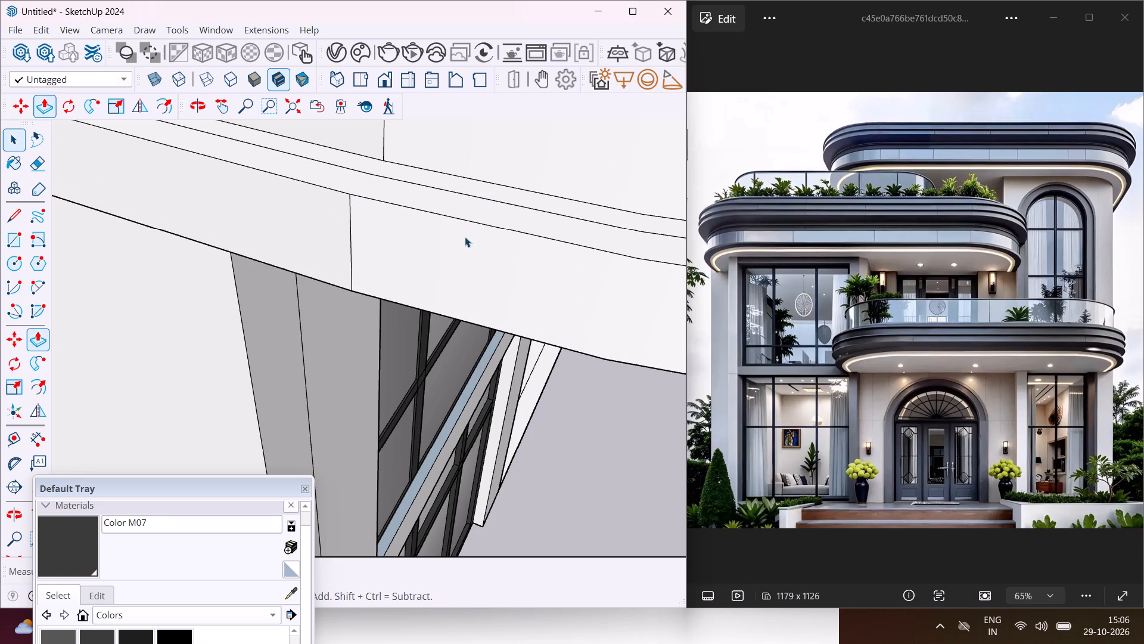
Erase the four surplus offset edges on the slab's underside along the rounded corner and side.
scroll(423, 243, down, 5)
middle_drag(418, 262, 487, 11)
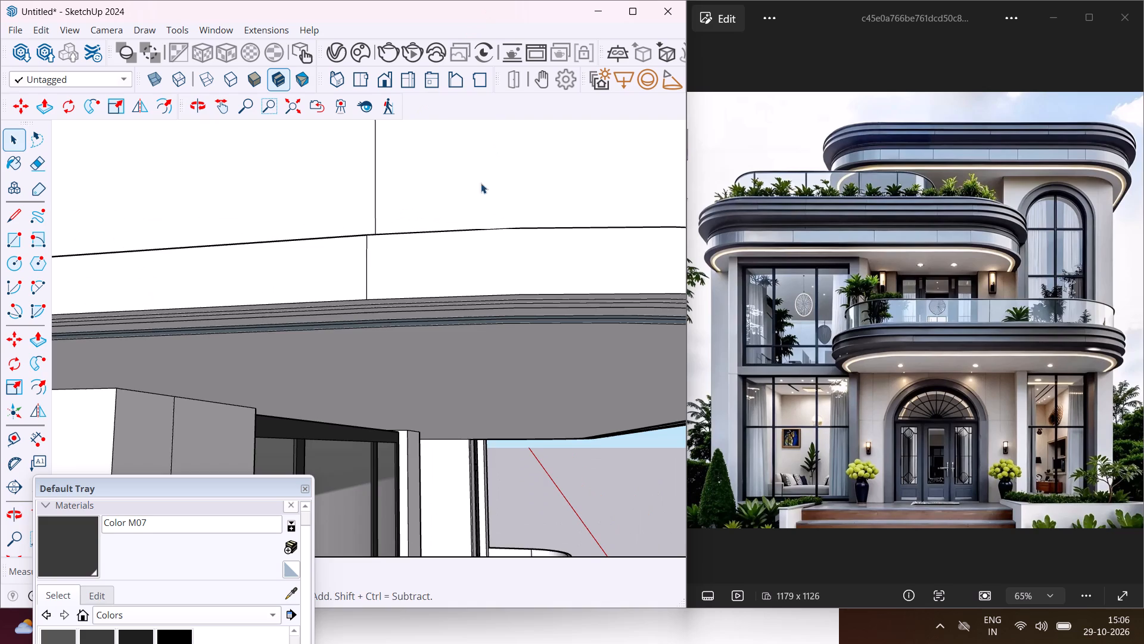
middle_drag(430, 280, 434, 170)
scroll(434, 170, up, 1)
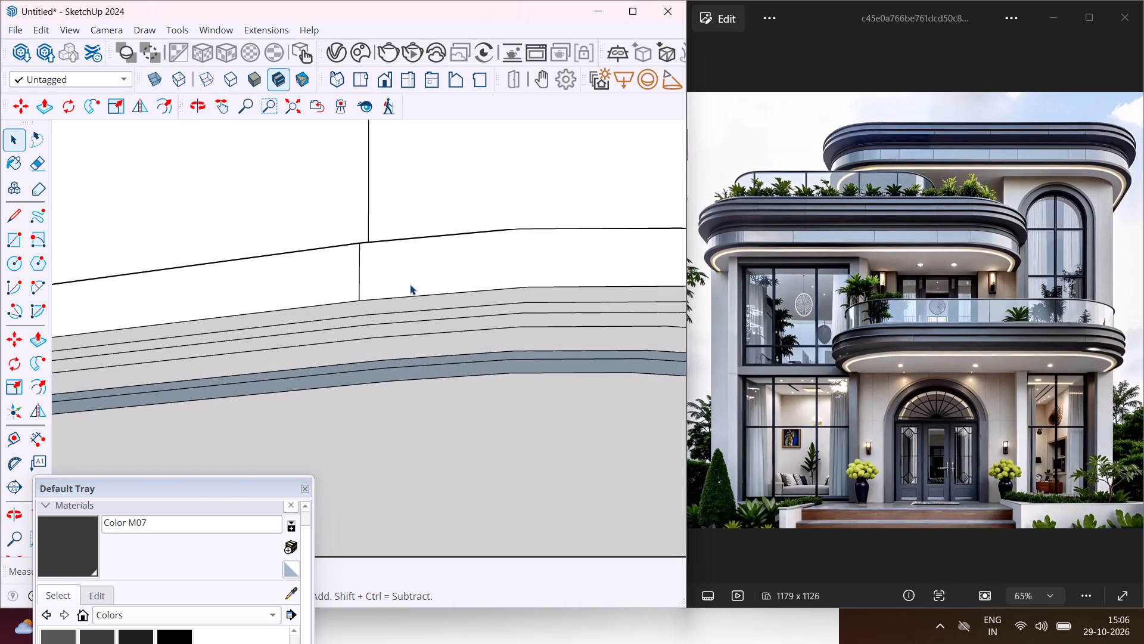
key(e)
drag(400, 309, 406, 319)
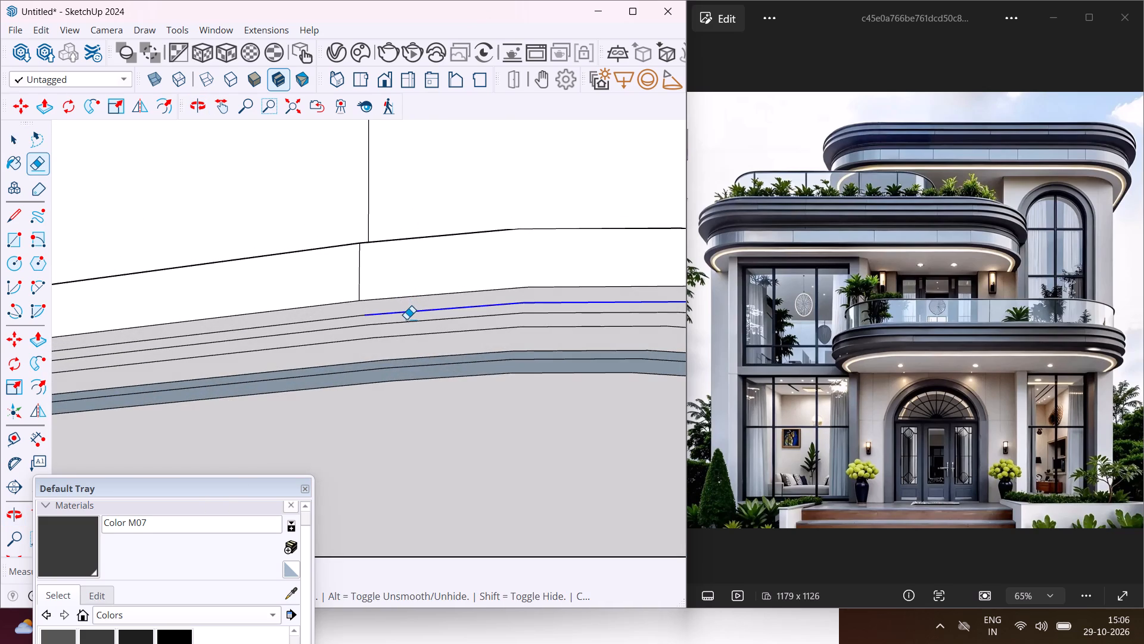
drag(406, 319, 408, 325)
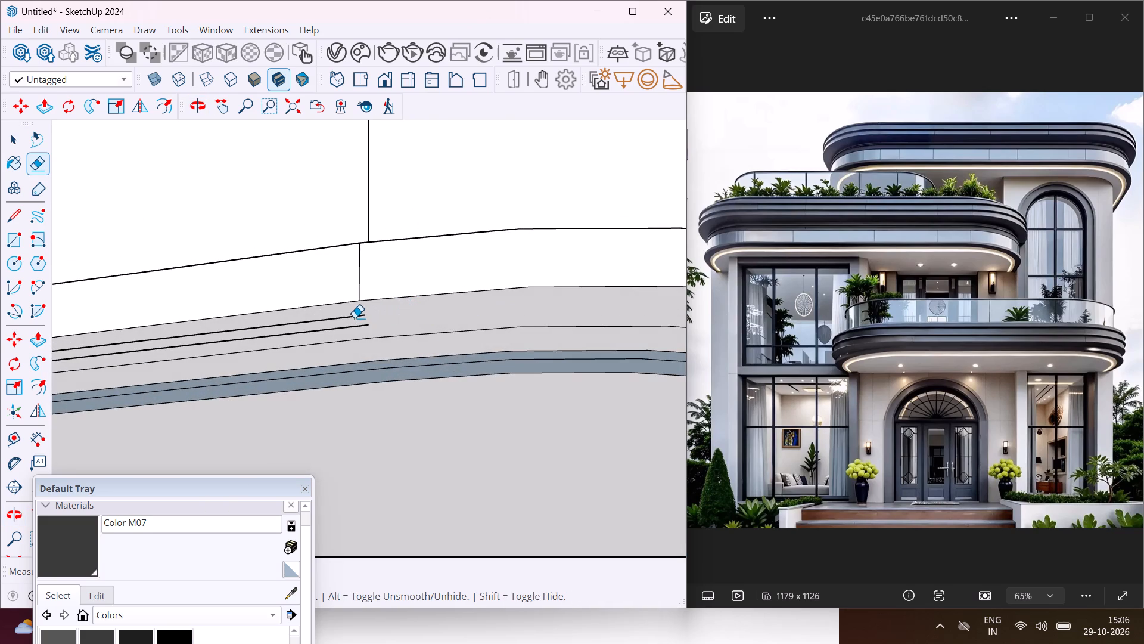
drag(355, 318, 359, 326)
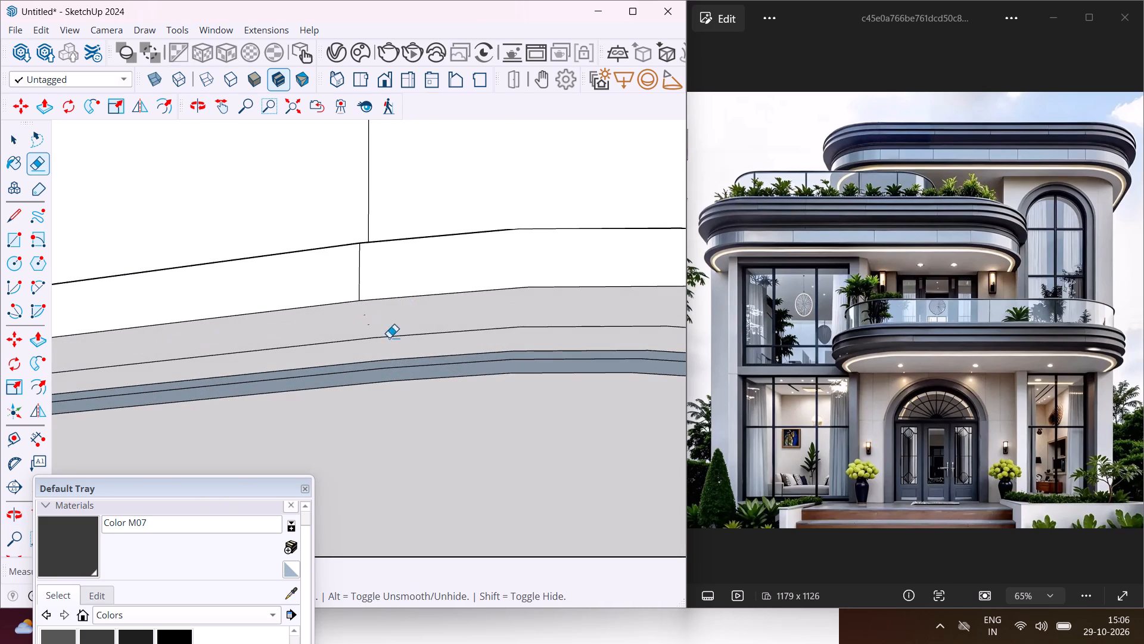
drag(406, 370, 409, 384)
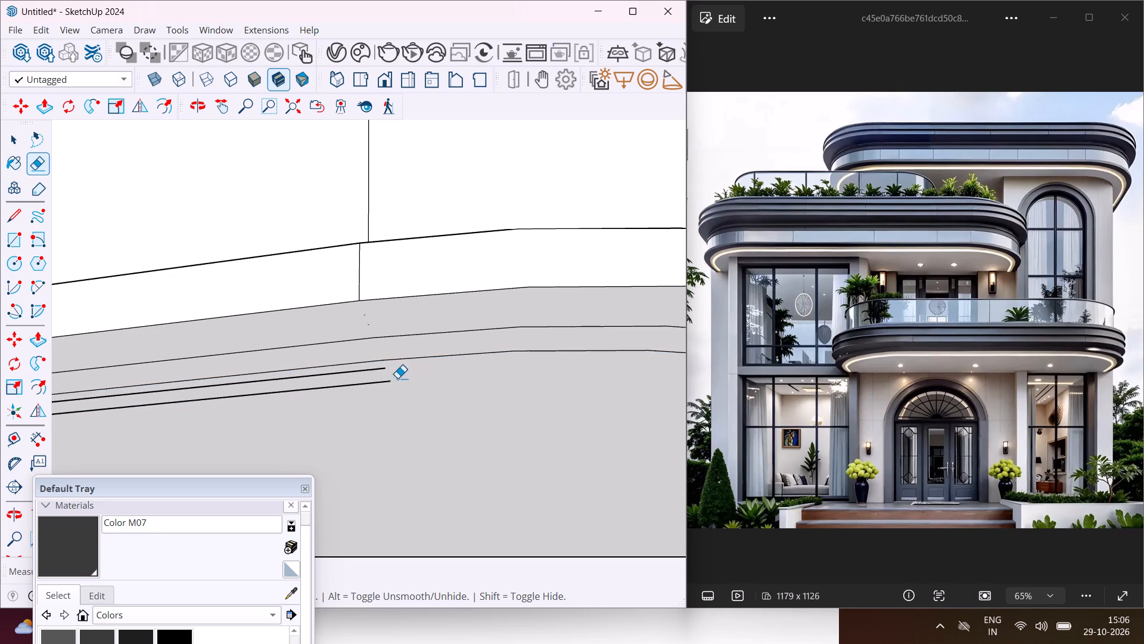
drag(380, 372, 381, 385)
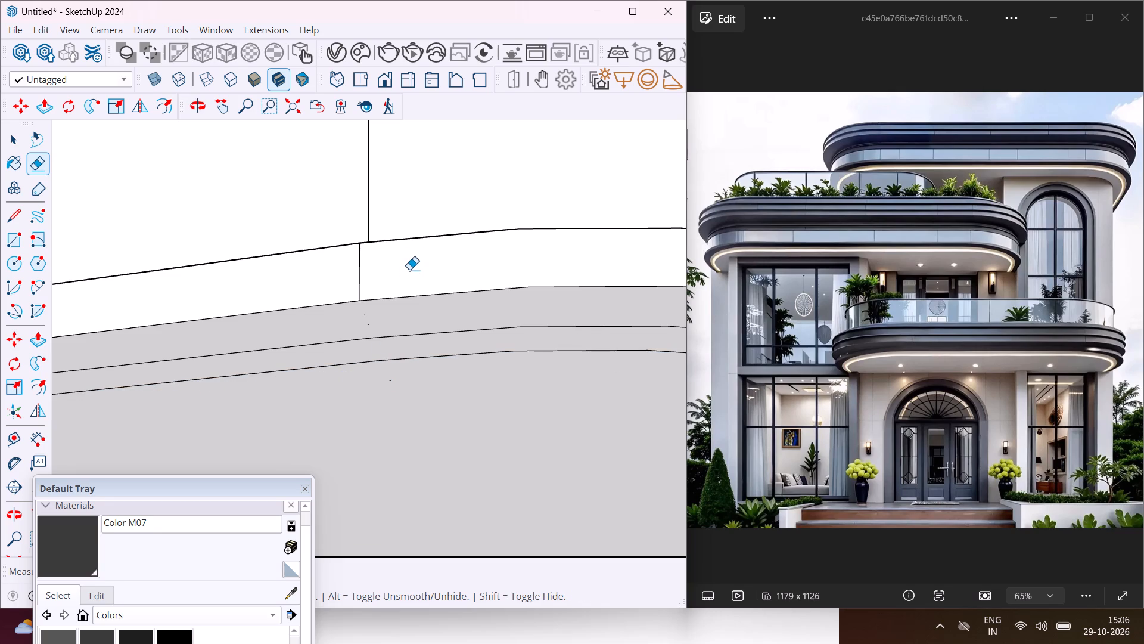
Erase the dividing edges on the raised band's top face around the corner and along the side.
middle_drag(415, 279, 400, 558)
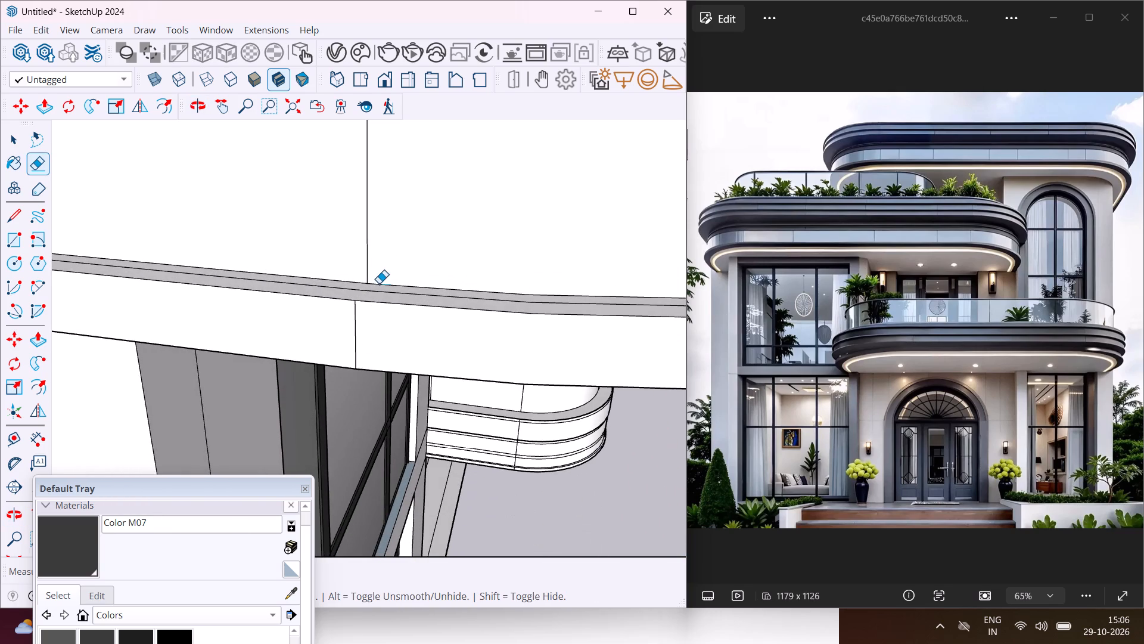
scroll(379, 283, up, 3)
click(384, 292)
click(384, 293)
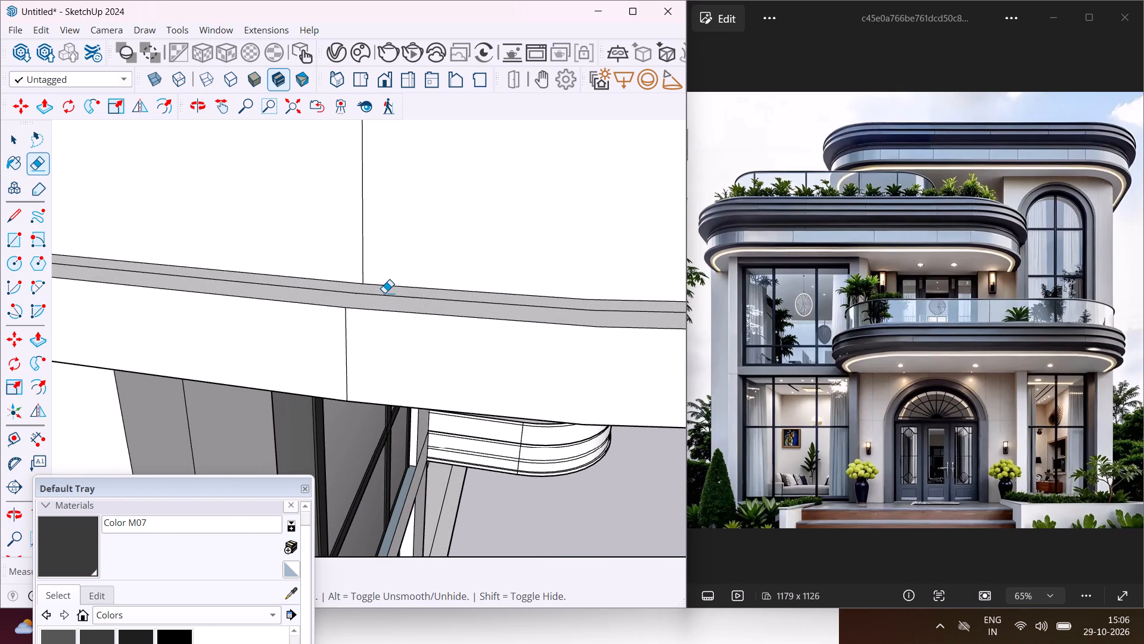
click(386, 295)
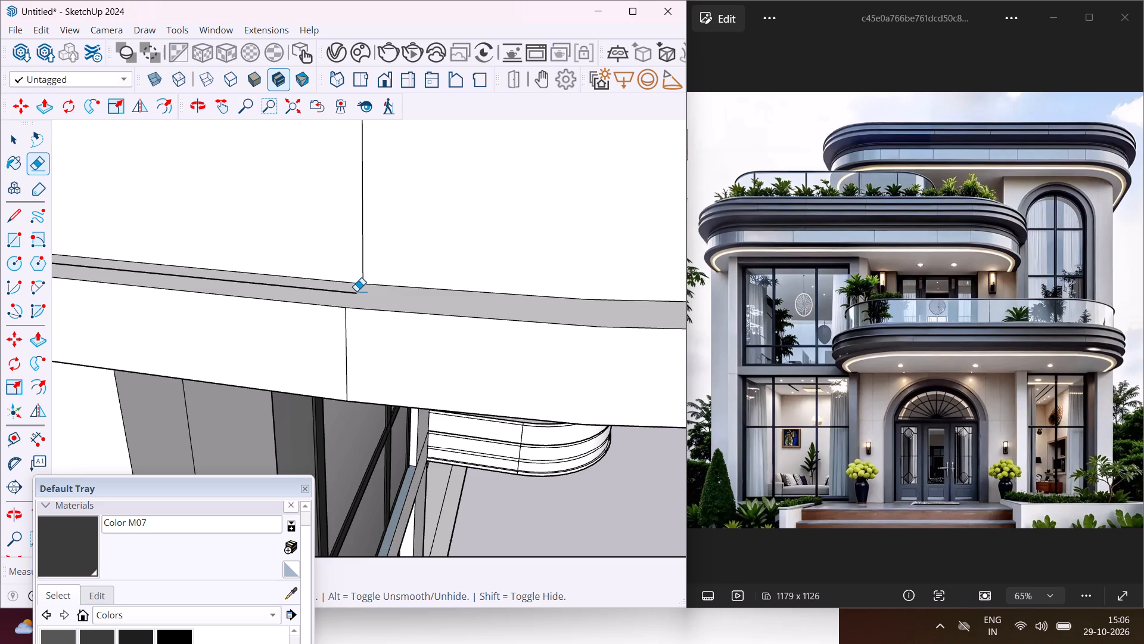
click(356, 291)
click(353, 293)
Erase the four surplus offset edges on the slab's underside along the straight front.
middle_drag(353, 293, 349, 215)
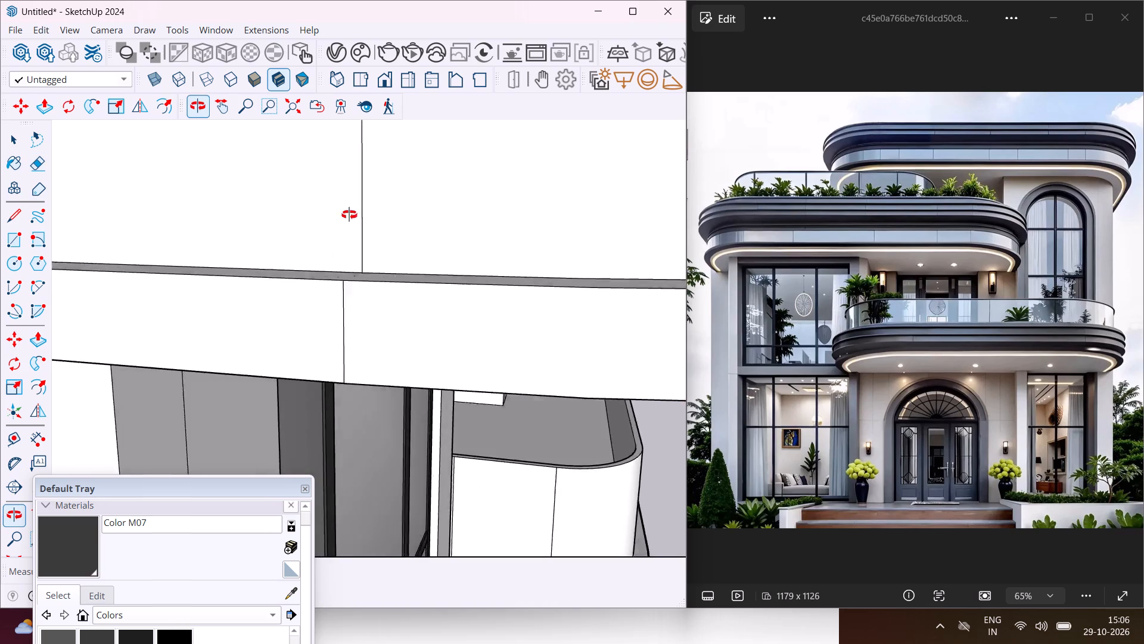
middle_drag(349, 215, 384, 94)
scroll(340, 339, down, 7)
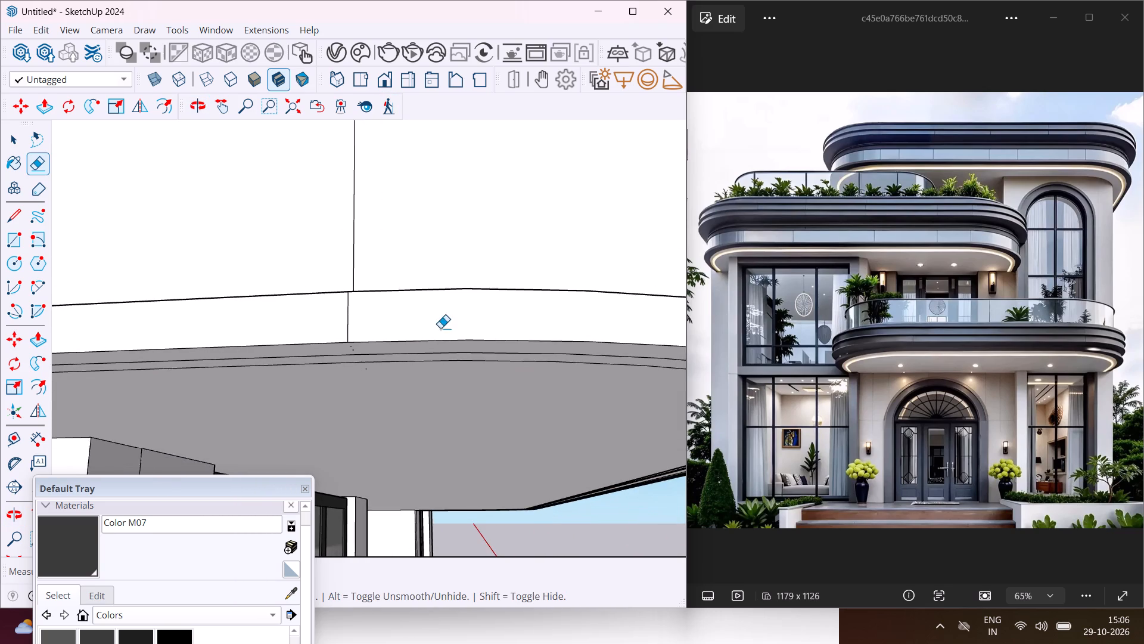
middle_drag(440, 328, 181, 326)
scroll(179, 326, down, 10)
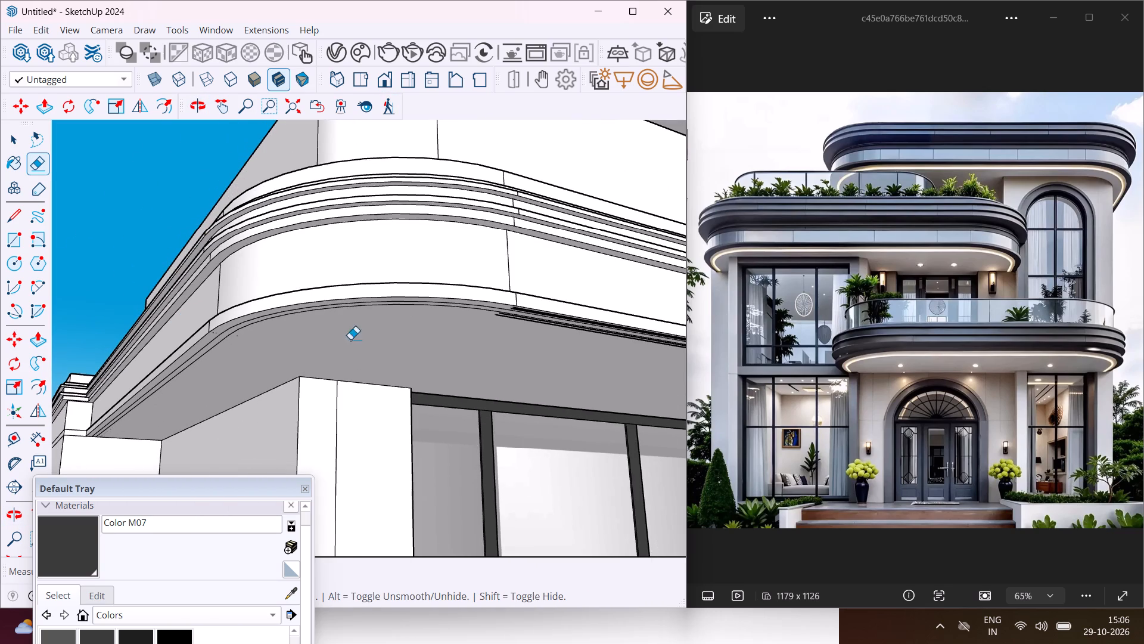
scroll(518, 324, up, 14)
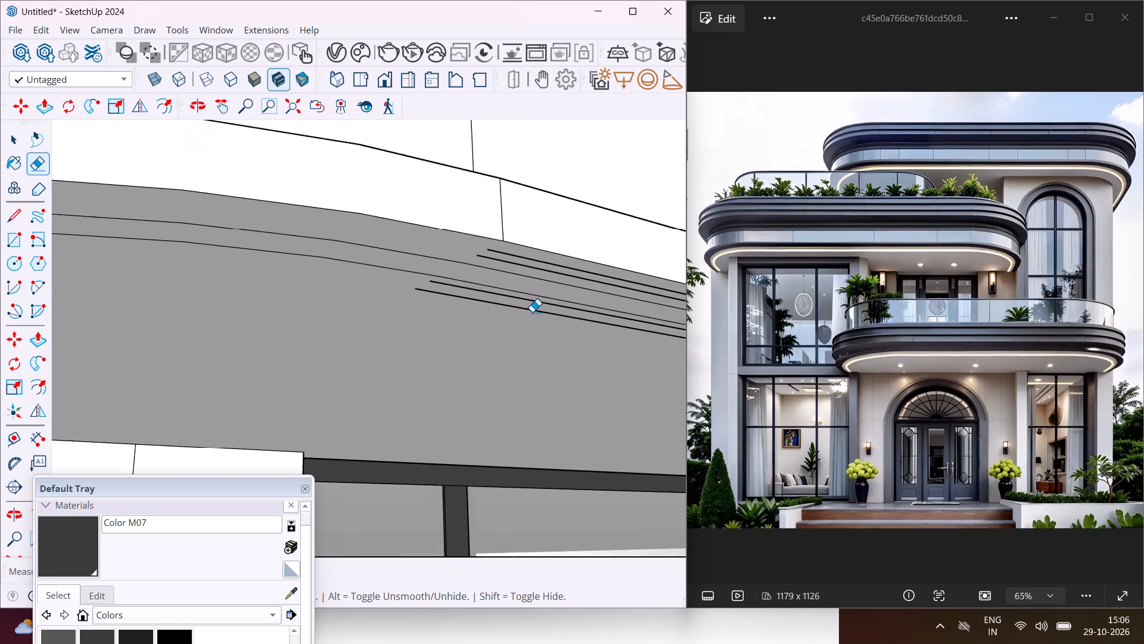
drag(545, 255, 538, 266)
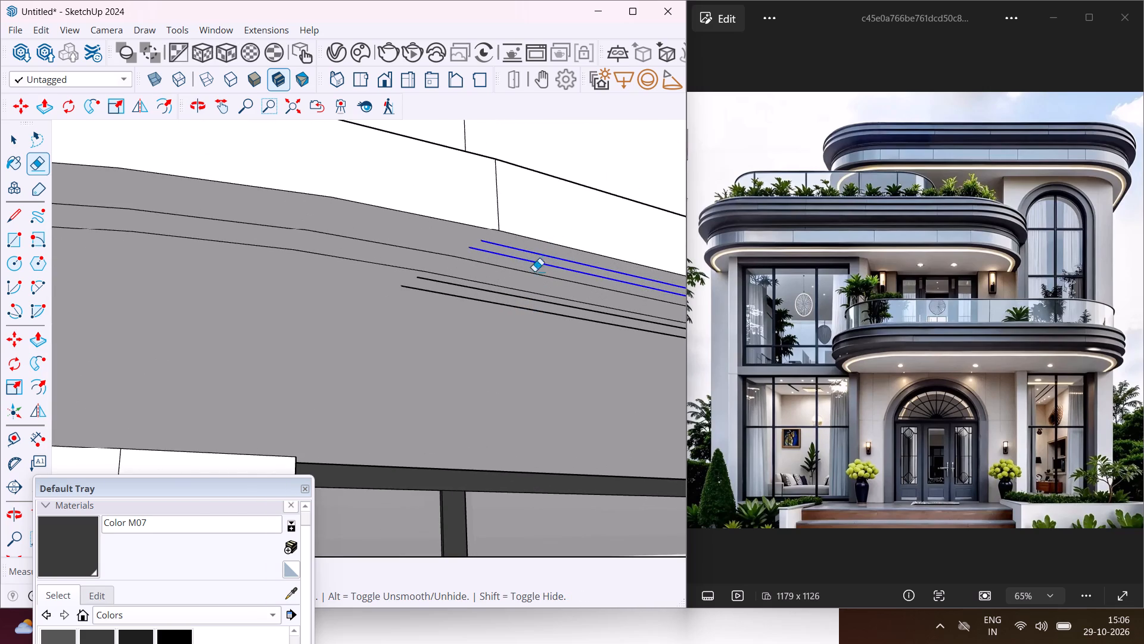
drag(495, 293, 487, 302)
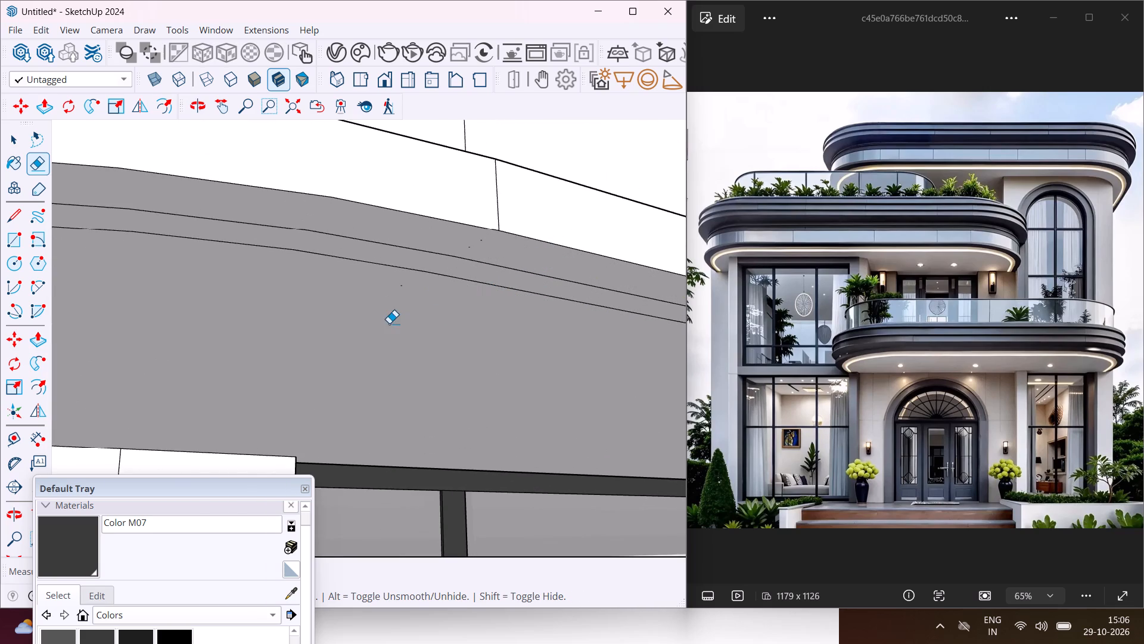
Erase the surplus offset edges on the slab's underside around the rounded corner at the arched-window end.
scroll(337, 310, down, 20)
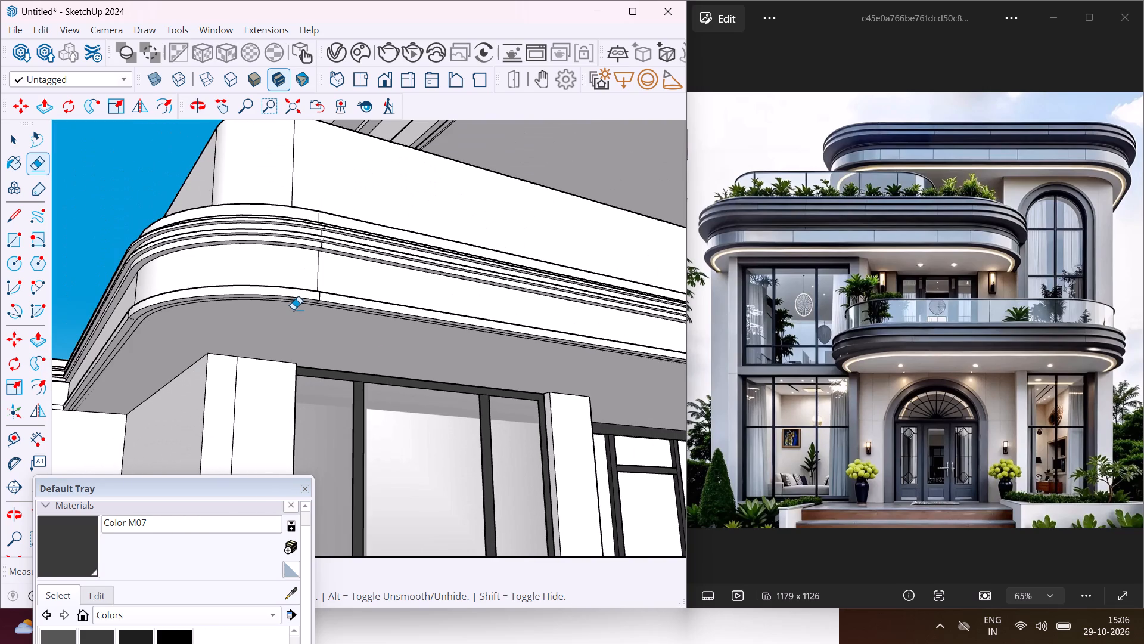
middle_drag(293, 309, 307, 221)
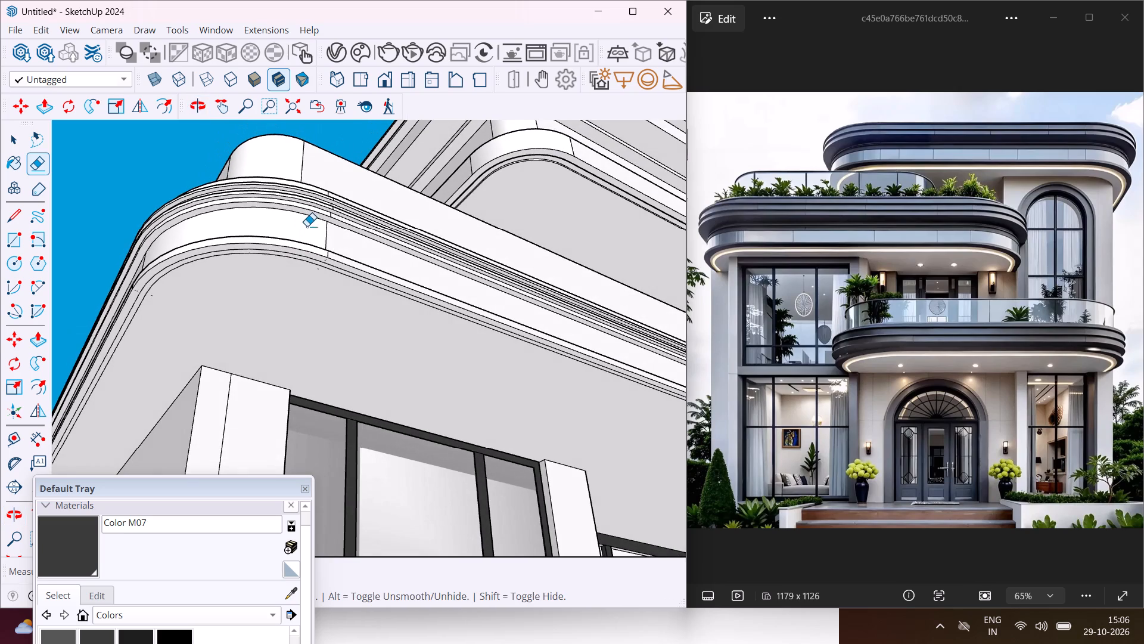
scroll(261, 262, down, 11)
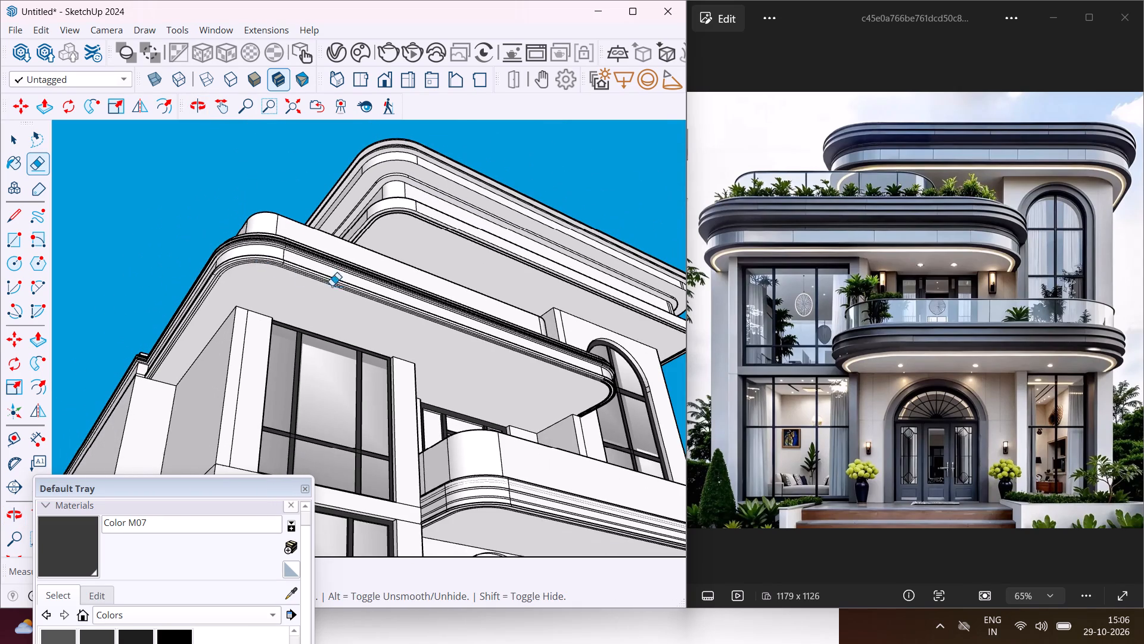
scroll(607, 397, up, 15)
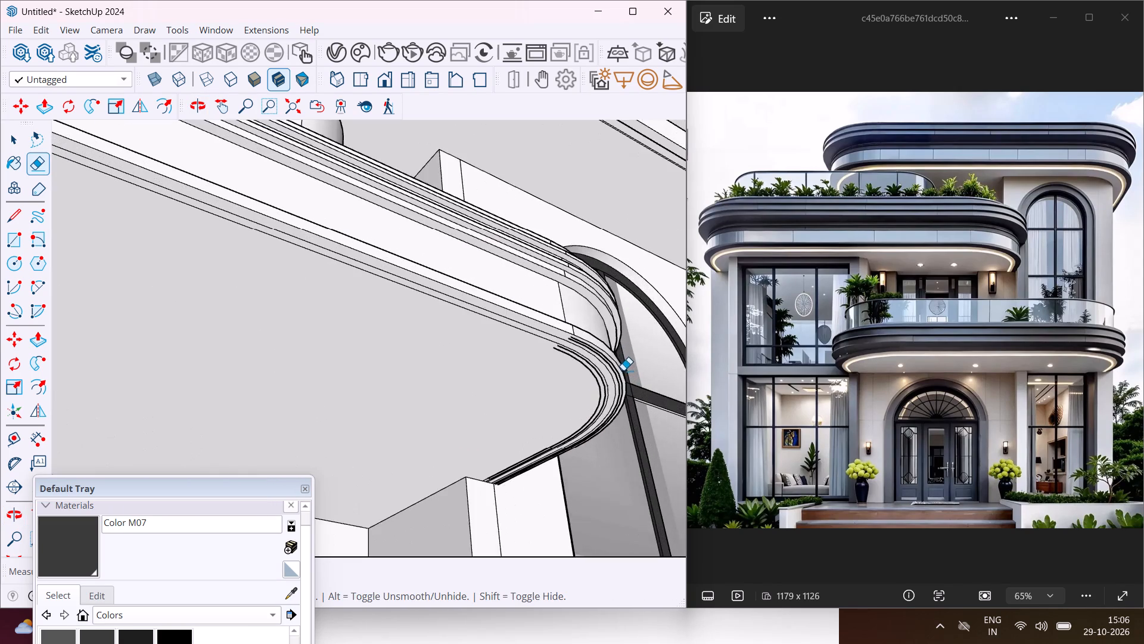
scroll(623, 370, up, 13)
drag(593, 370, 601, 362)
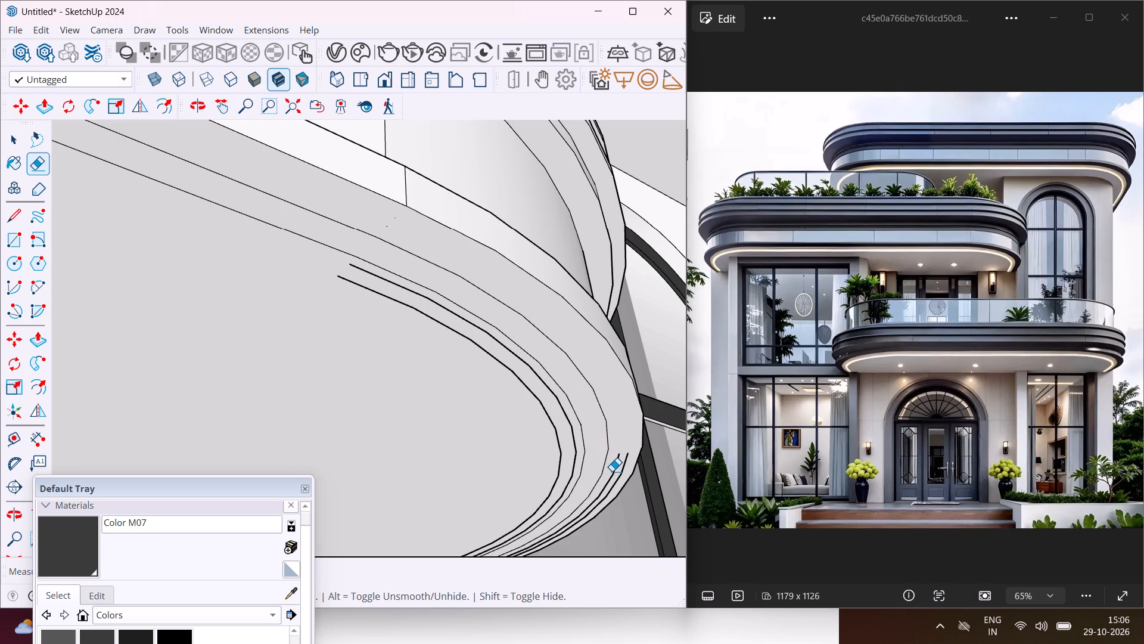
drag(612, 471, 621, 471)
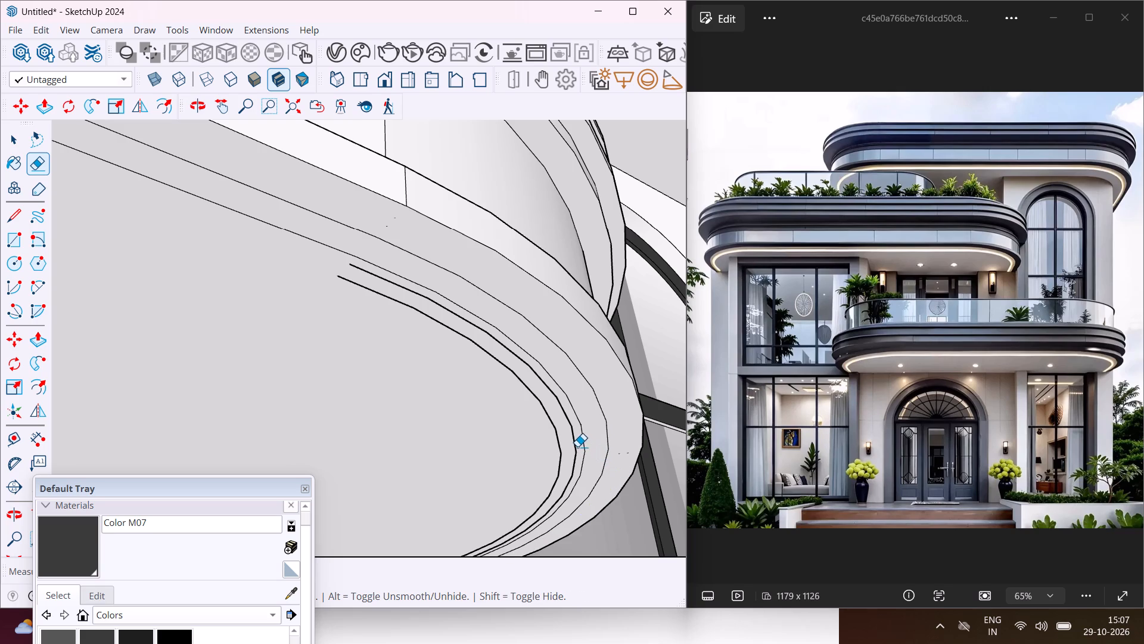
drag(577, 447, 555, 444)
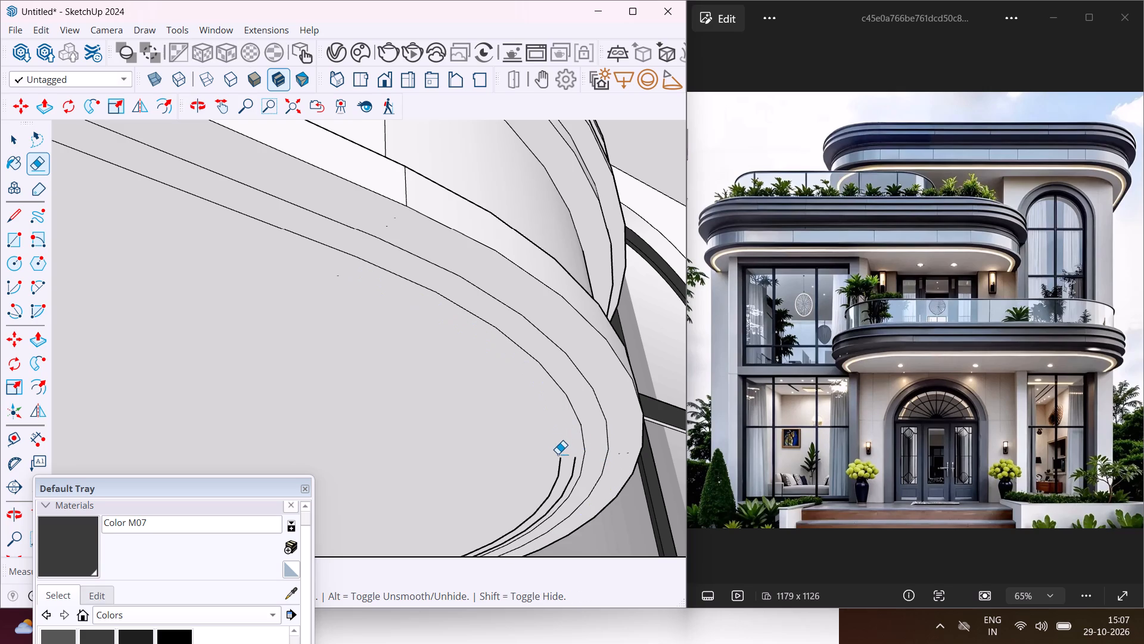
drag(559, 459, 576, 466)
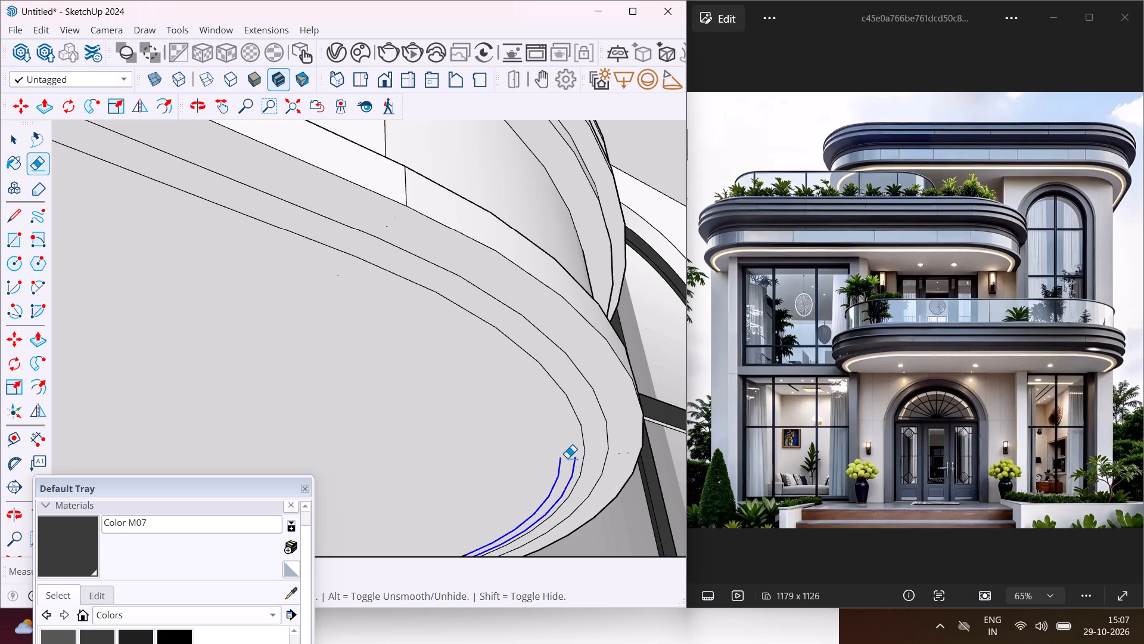
Erase the surplus offset edges along the slab's short return side, including the short leftover edges at the wall.
scroll(532, 440, down, 8)
scroll(413, 538, up, 3)
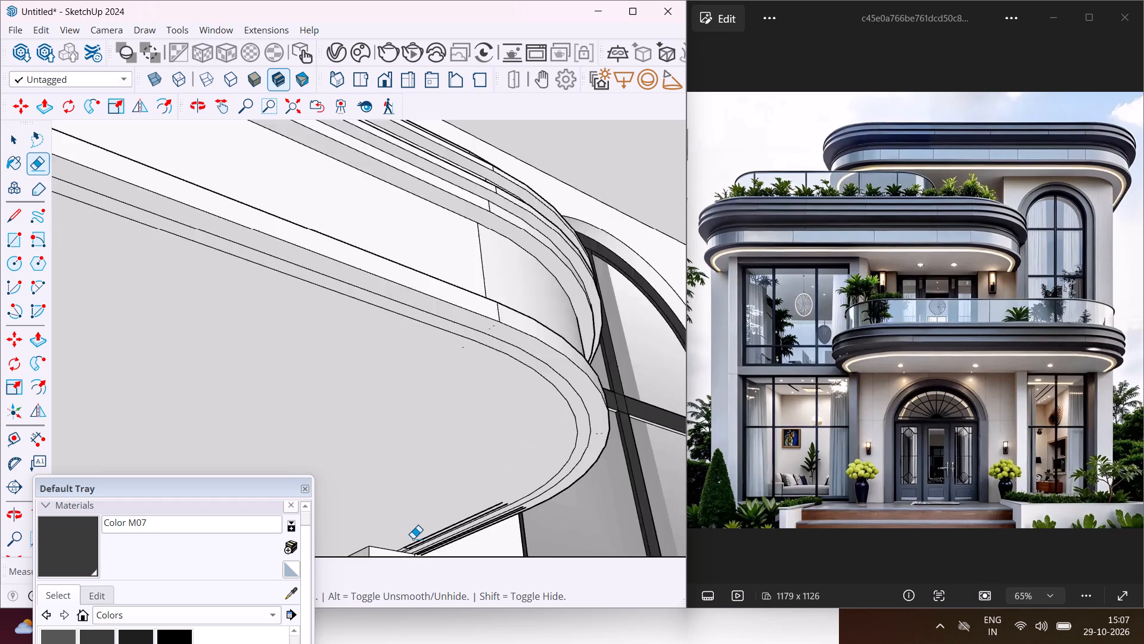
scroll(413, 538, up, 2)
middle_drag(426, 532, 434, 454)
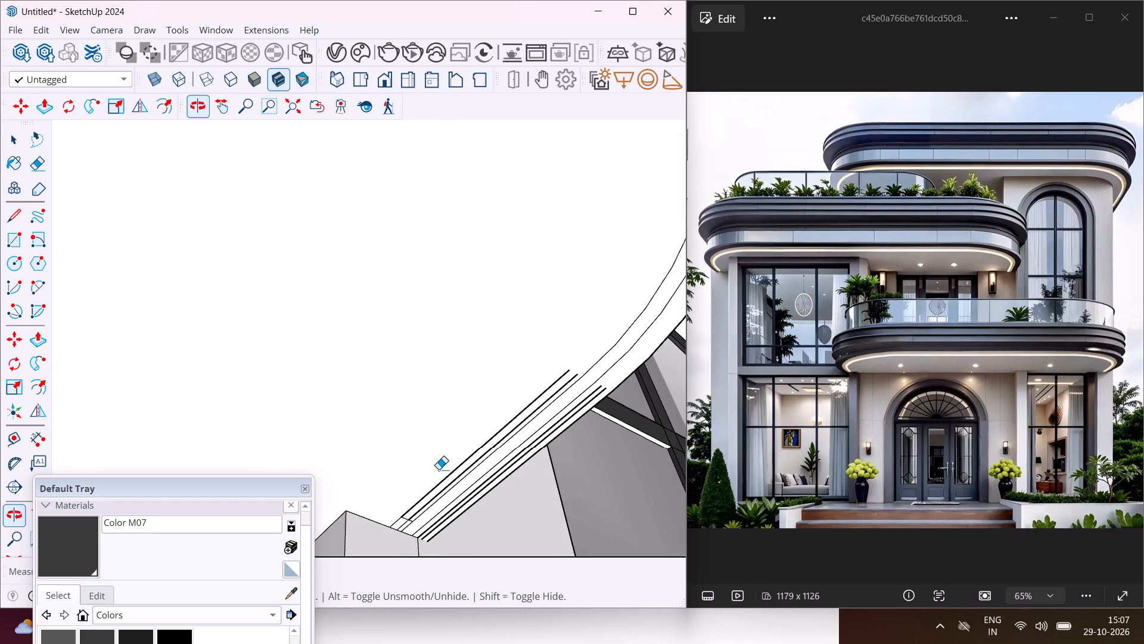
scroll(459, 502, up, 7)
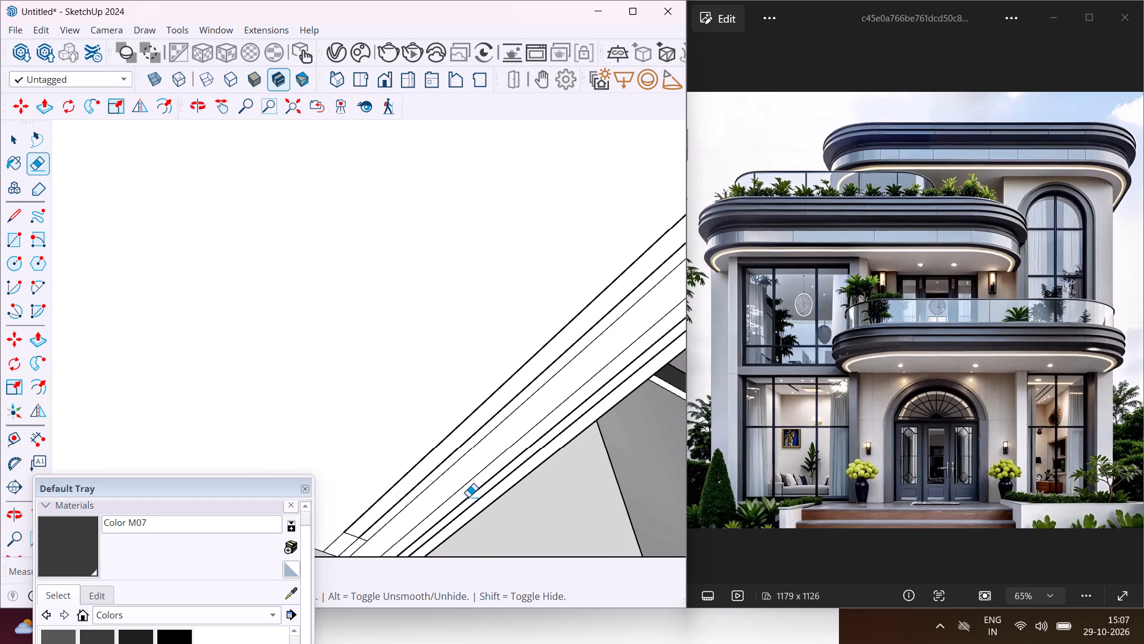
drag(468, 497, 472, 503)
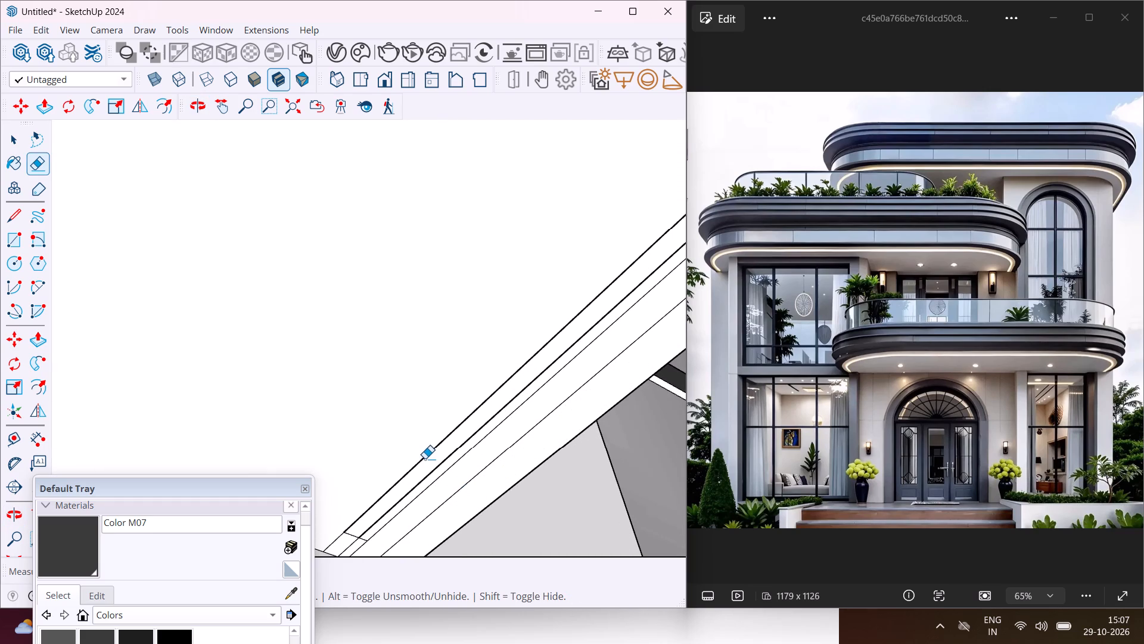
drag(423, 456, 440, 466)
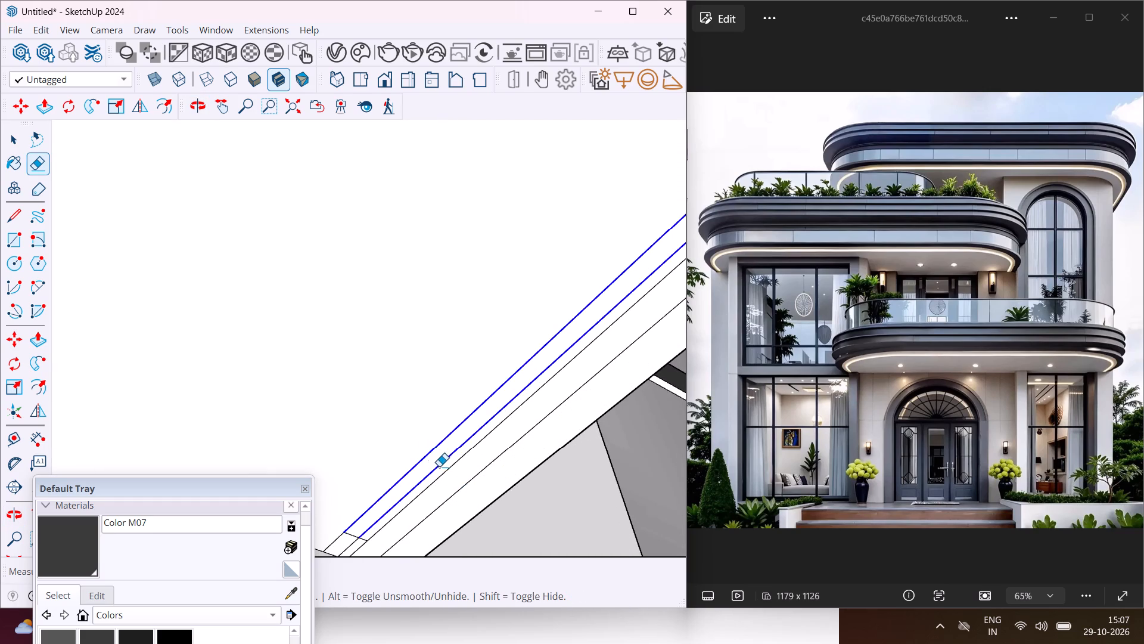
scroll(405, 450, down, 3)
scroll(345, 521, up, 6)
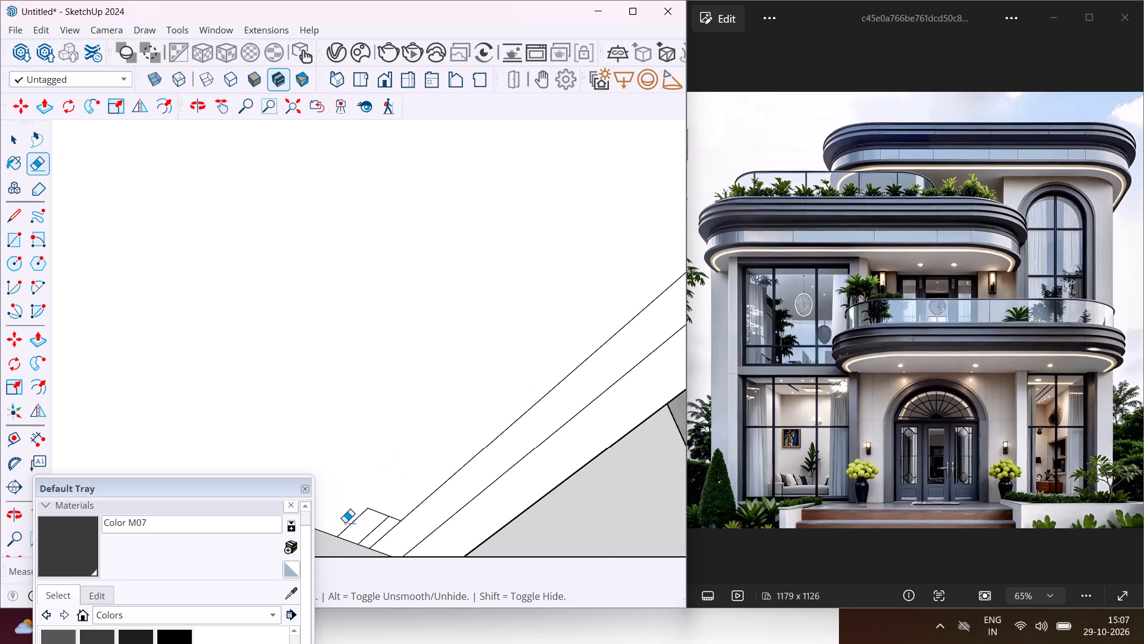
drag(346, 522, 389, 516)
Push/Pull the thin underside strip up into the slab to form a shallow recessed groove along the fascia.
key(Escape)
key(space)
click(400, 533)
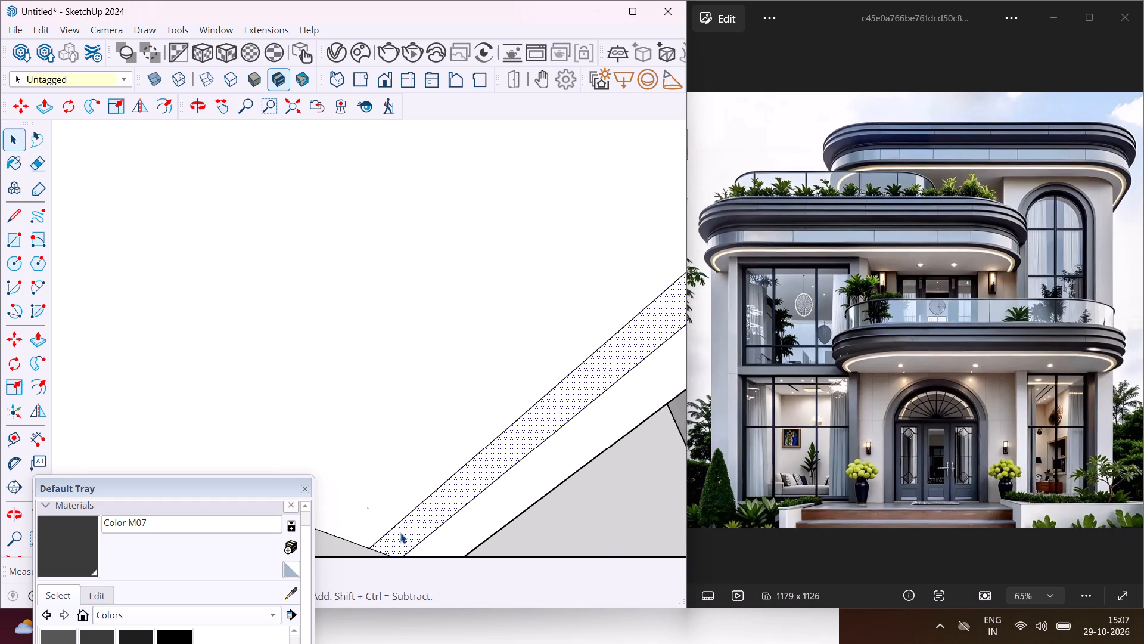
key(p)
click(400, 533)
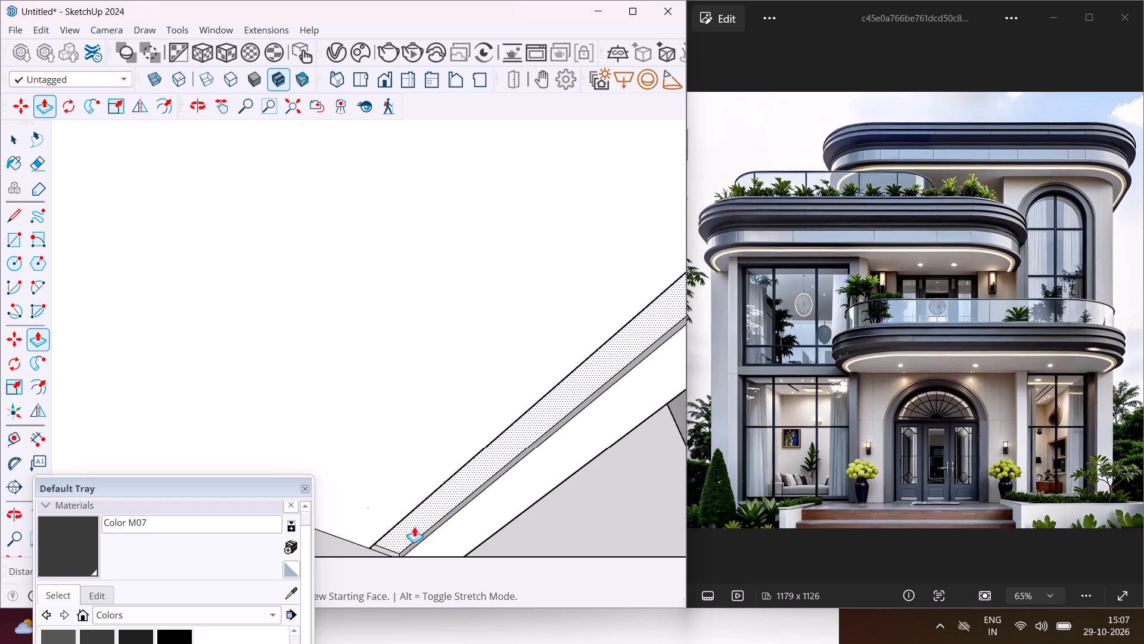
click(419, 519)
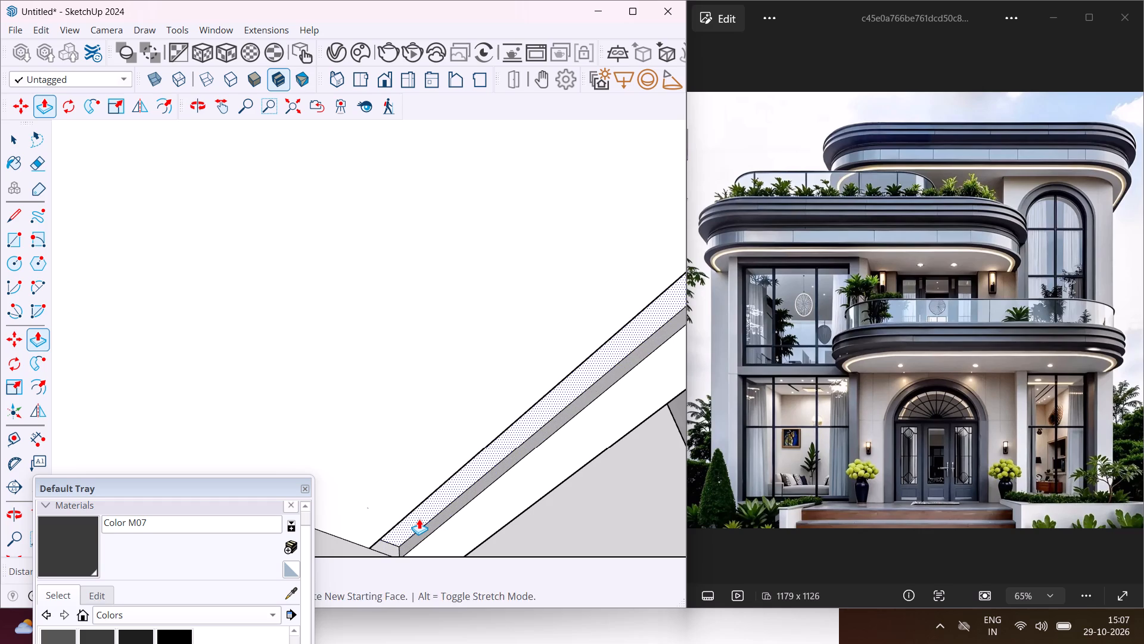
key(Escape)
key(space)
Examine the second-floor fascia and the whole villa from the front, side and above.
middle_drag(436, 428, 296, 496)
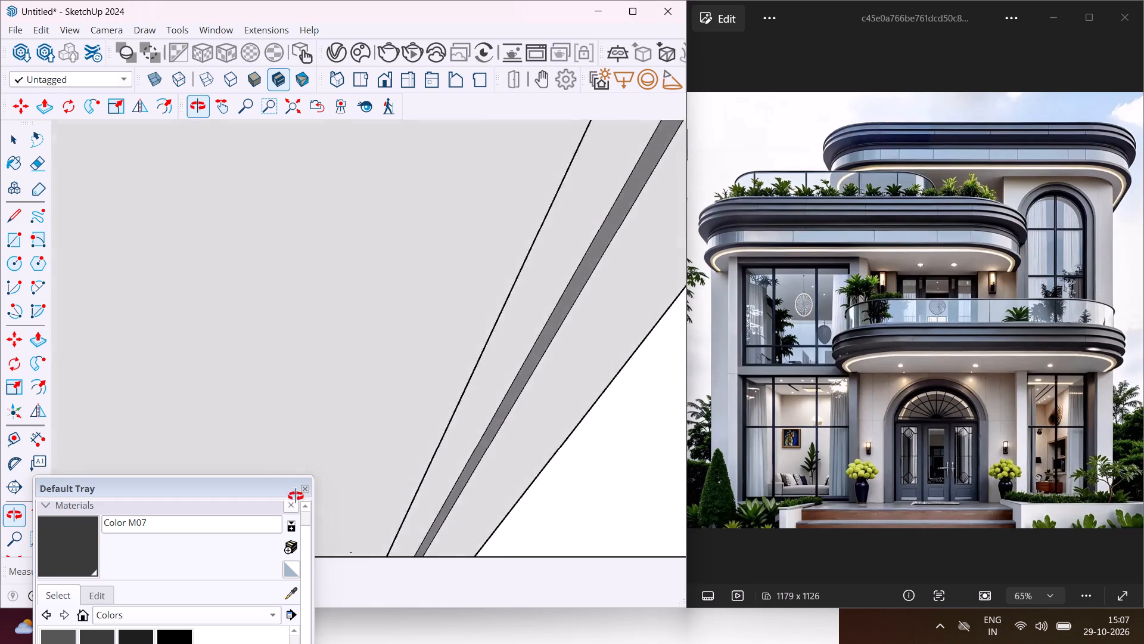
middle_drag(296, 496, 270, 506)
scroll(288, 450, down, 7)
middle_drag(313, 401, 266, 512)
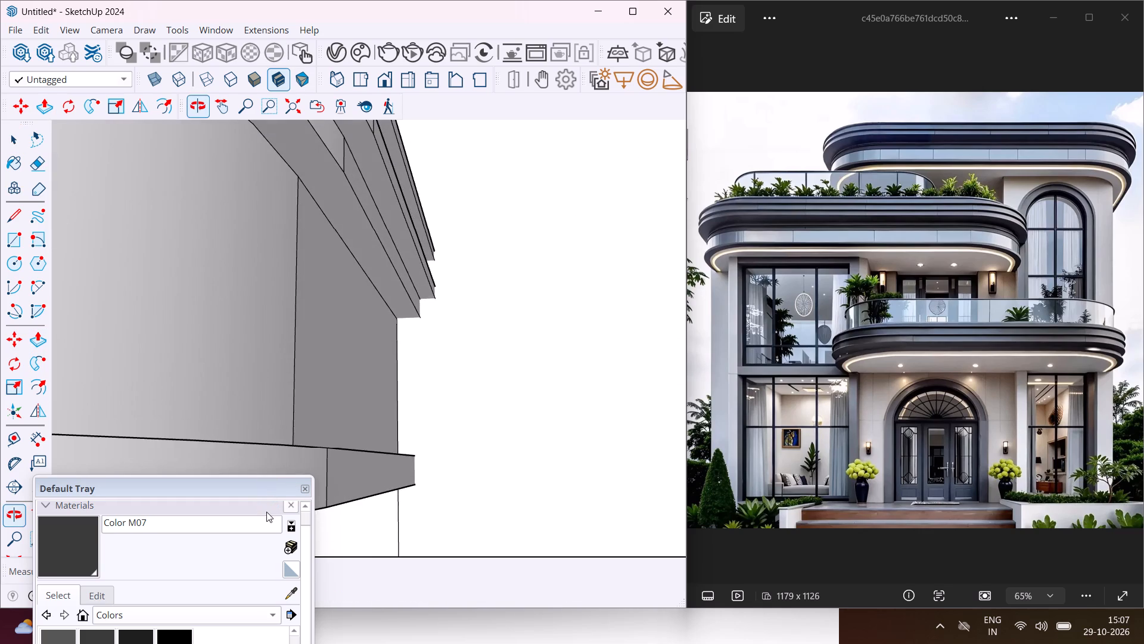
scroll(380, 379, down, 18)
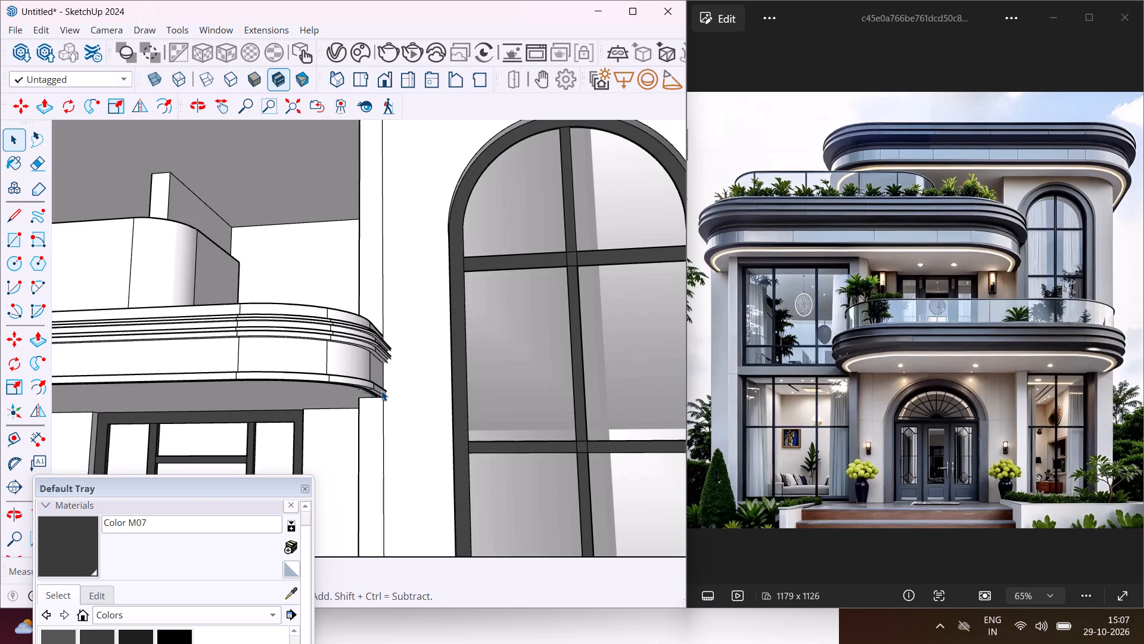
scroll(381, 391, down, 11)
middle_drag(263, 351, 306, 377)
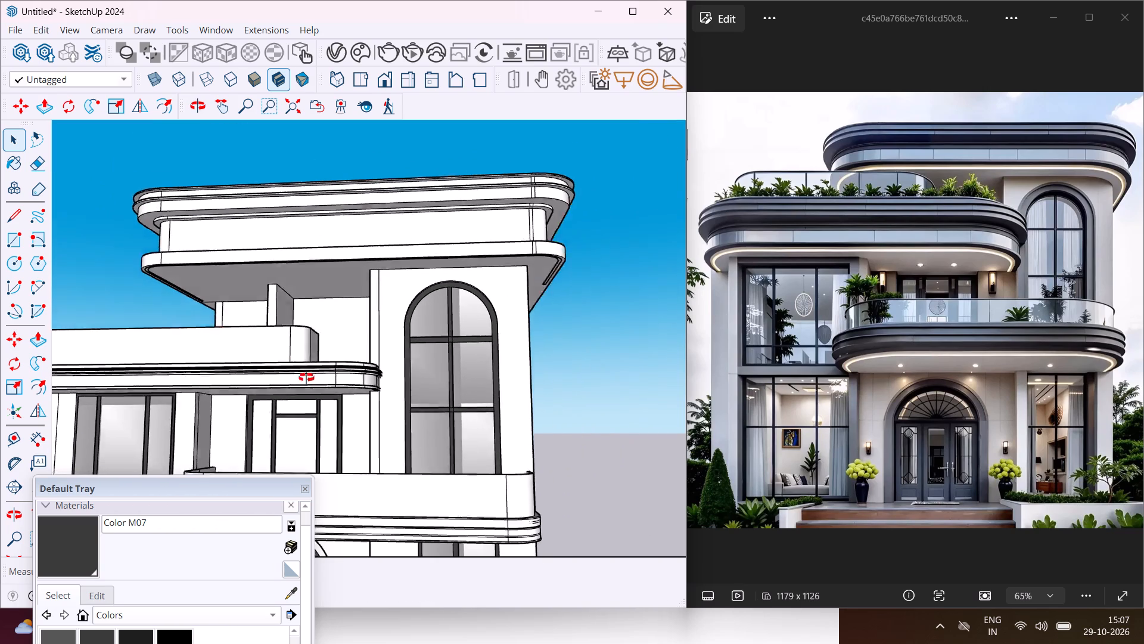
middle_drag(306, 377, 505, 436)
scroll(488, 347, down, 5)
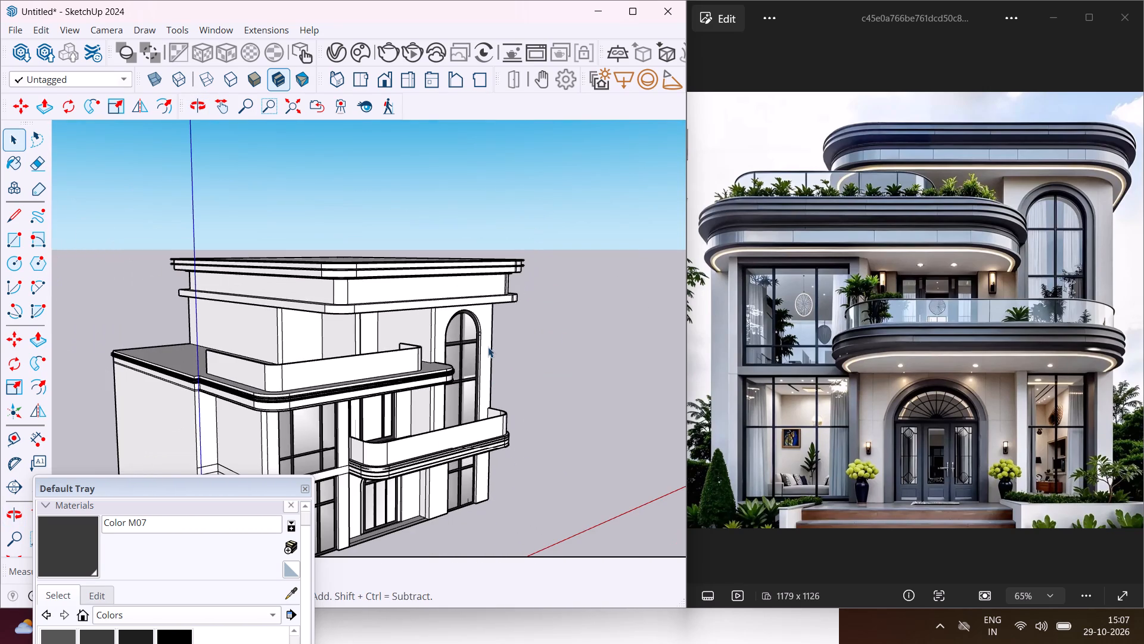
scroll(495, 330, down, 3)
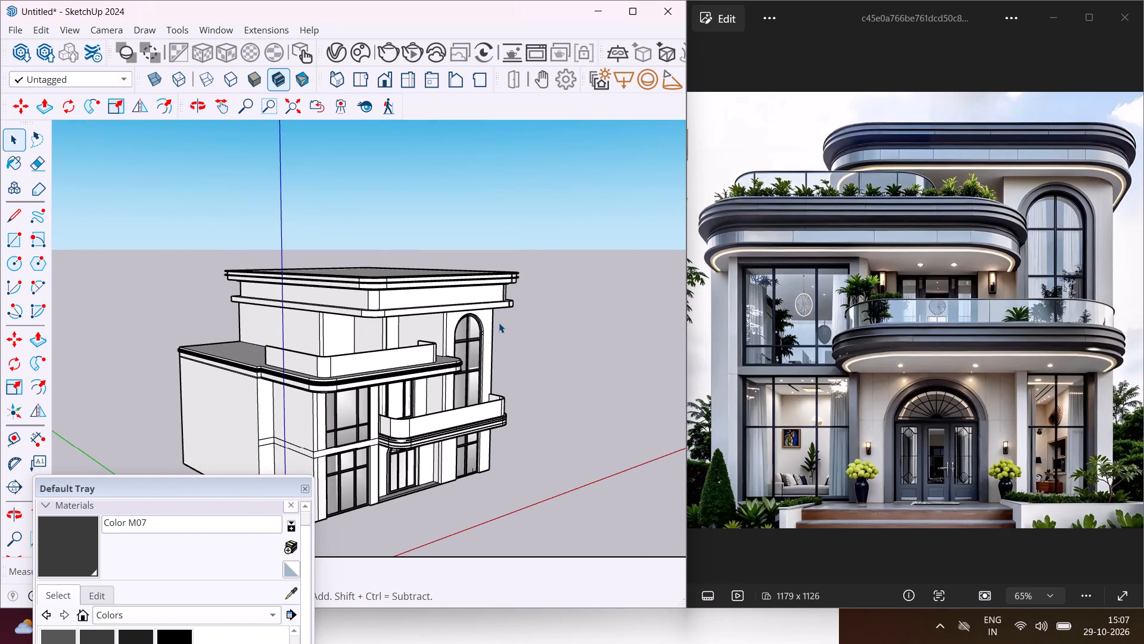
scroll(477, 349, down, 5)
middle_drag(416, 360, 455, 398)
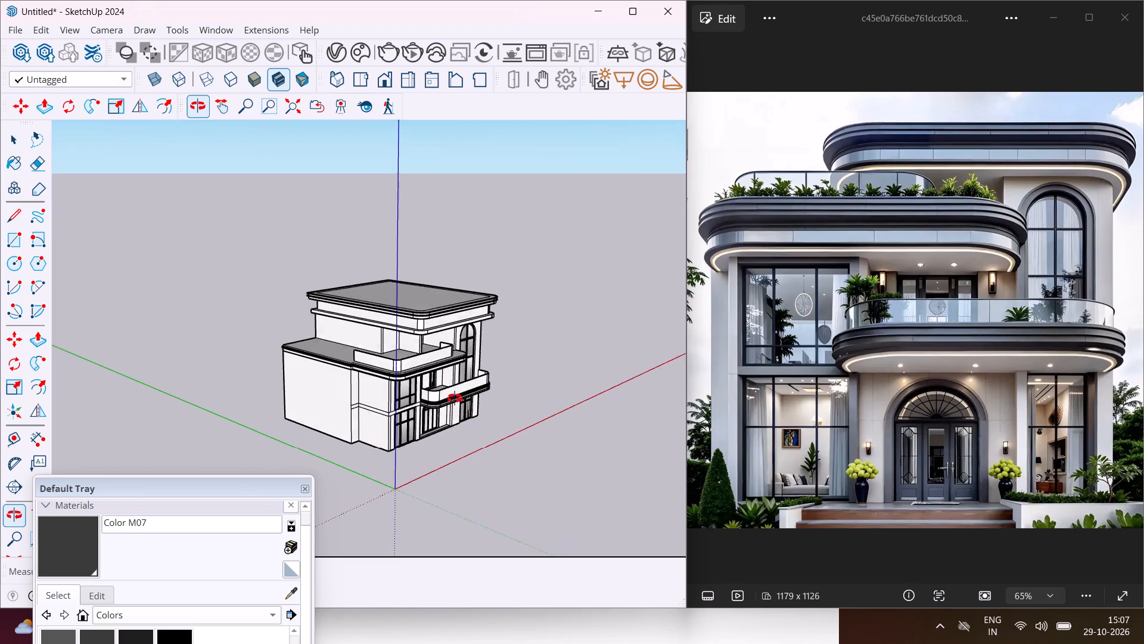
middle_drag(455, 398, 591, 500)
Offset the outline of the terrace parapet's top face slightly outward, above the second-floor slab.
scroll(402, 340, up, 4)
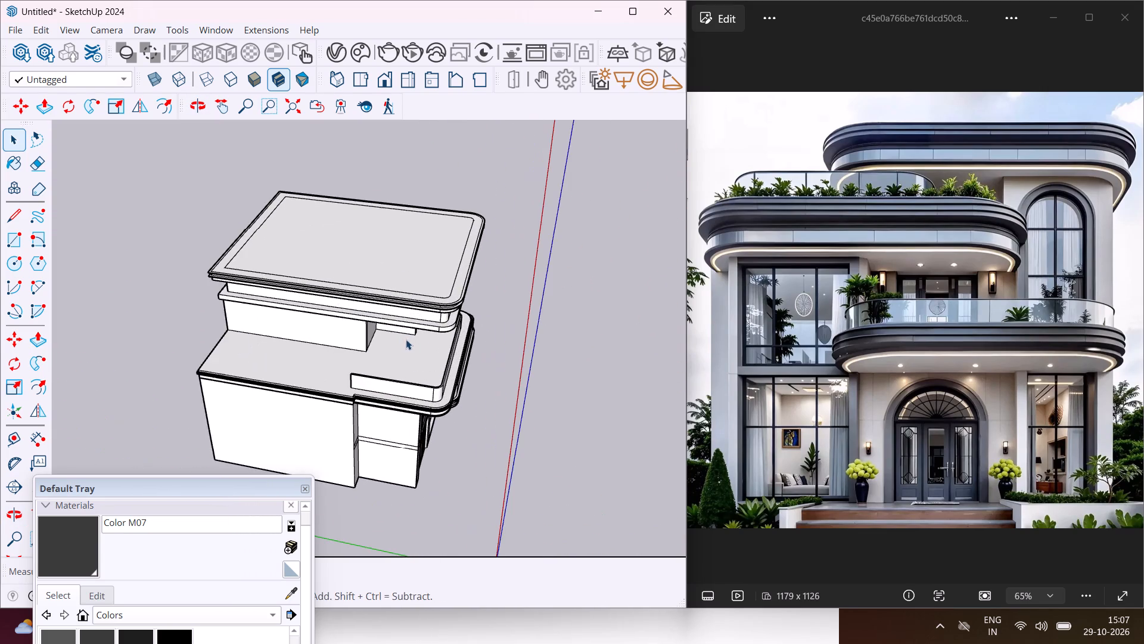
scroll(437, 365, up, 18)
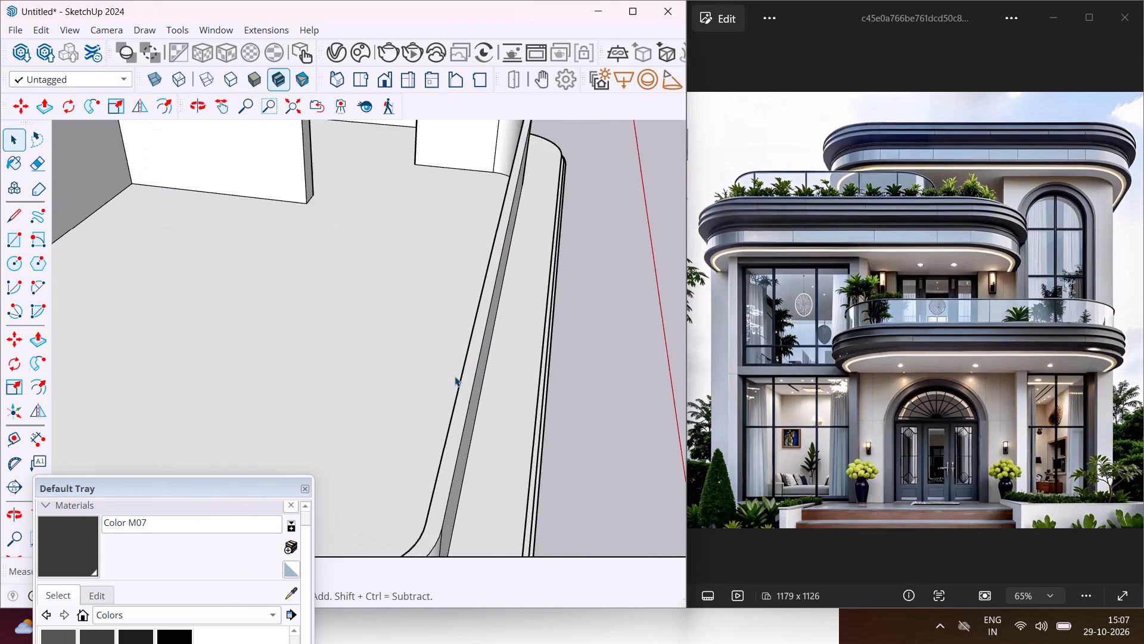
scroll(459, 383, up, 4)
click(465, 397)
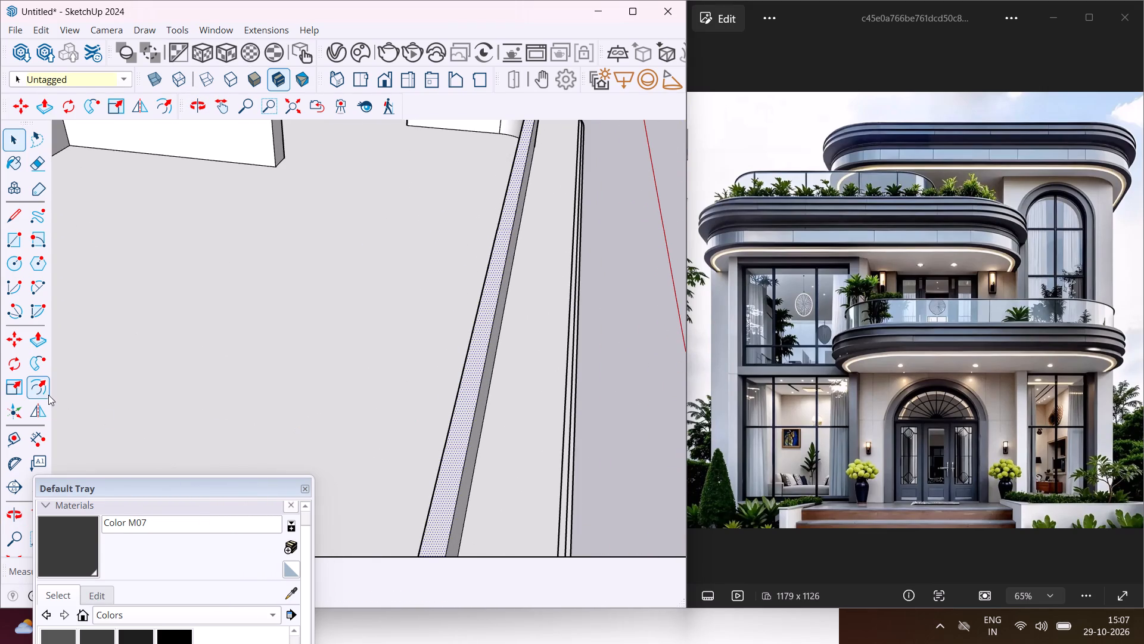
click(47, 386)
scroll(468, 438, up, 3)
click(472, 436)
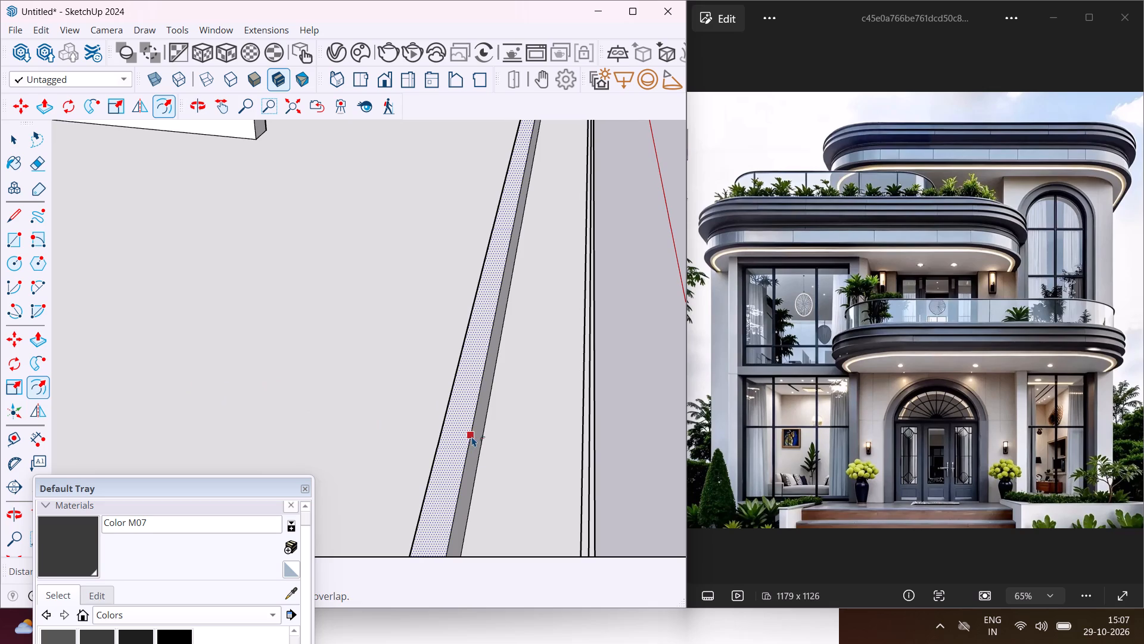
click(481, 436)
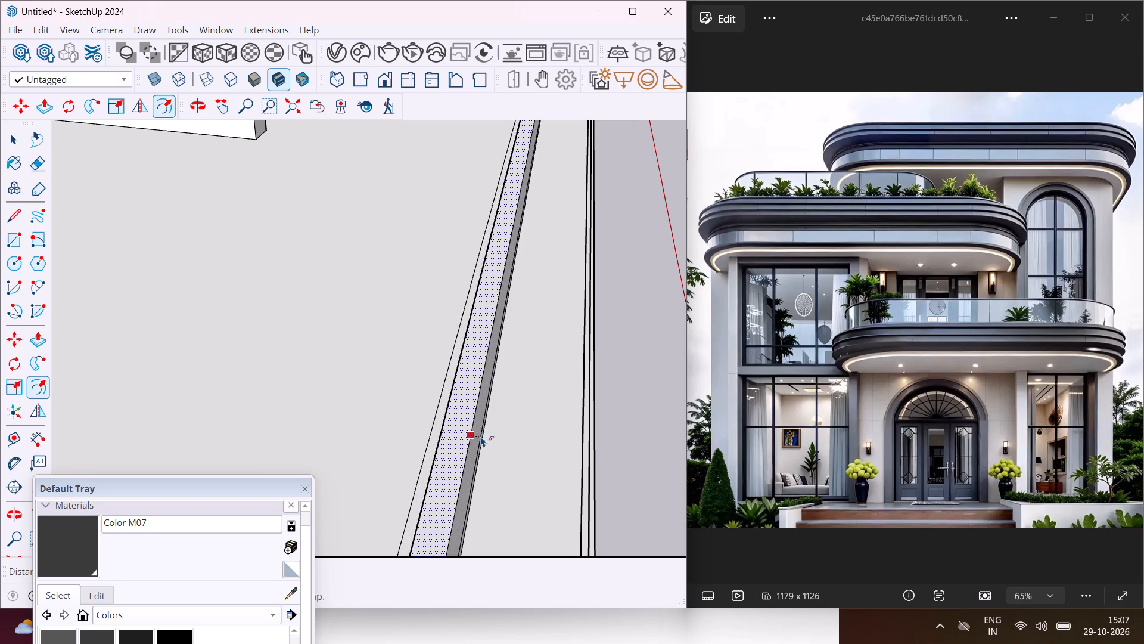
Push/Pull the inner and outer offset rim strips on the terrace parapet's top upward by a small amount.
key(Escape)
key(space)
middle_drag(481, 436, 459, 415)
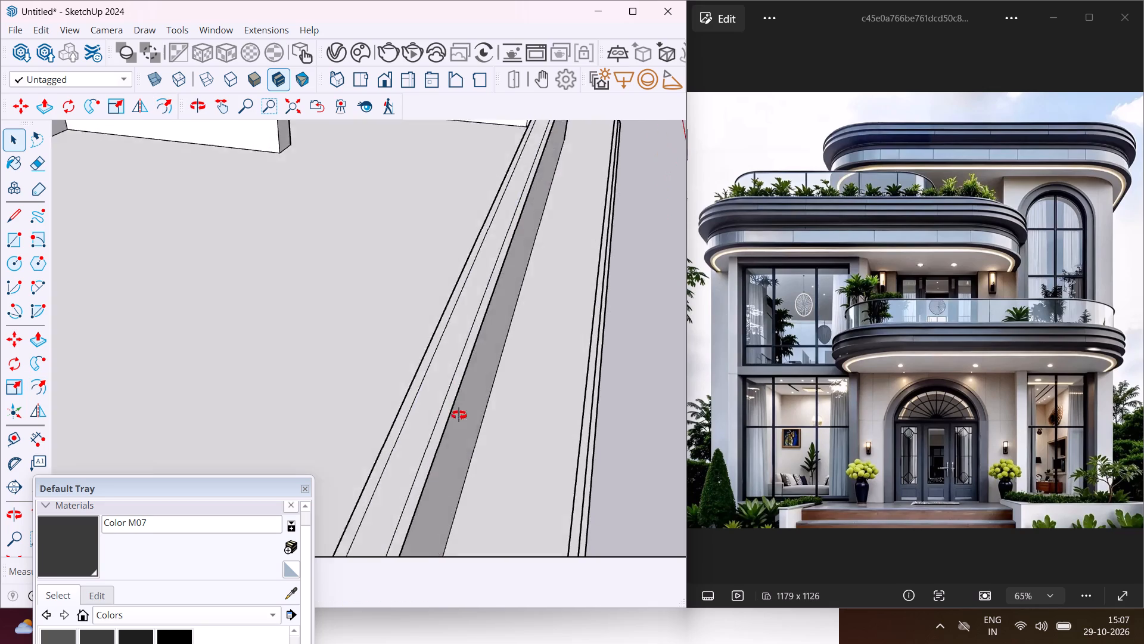
middle_drag(459, 415, 452, 404)
scroll(414, 374, up, 9)
click(418, 377)
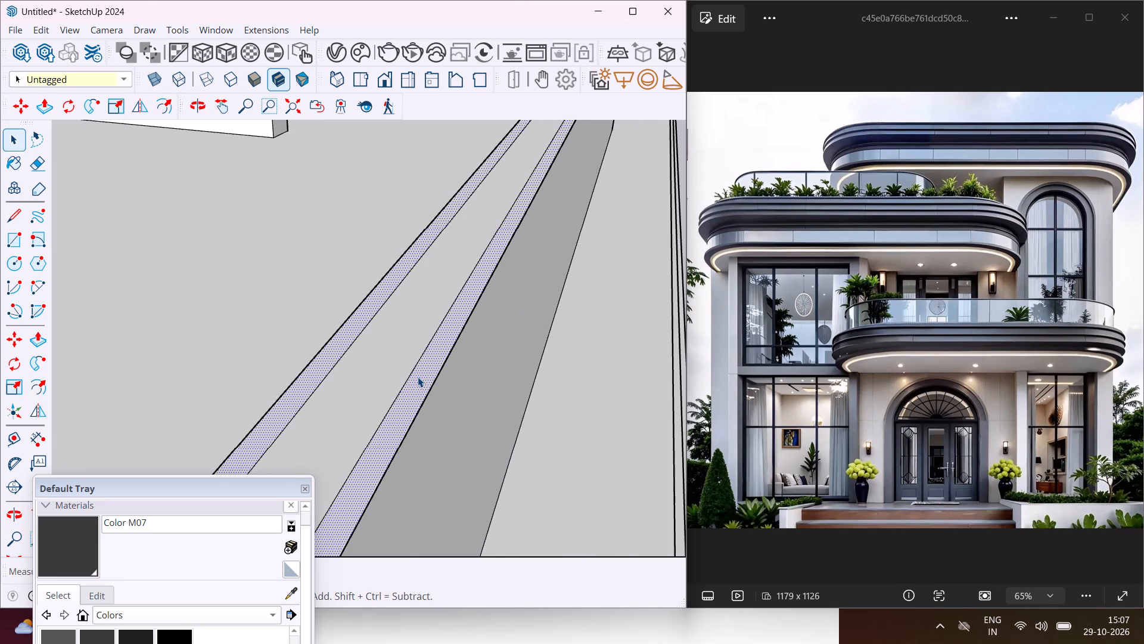
key(p)
click(418, 377)
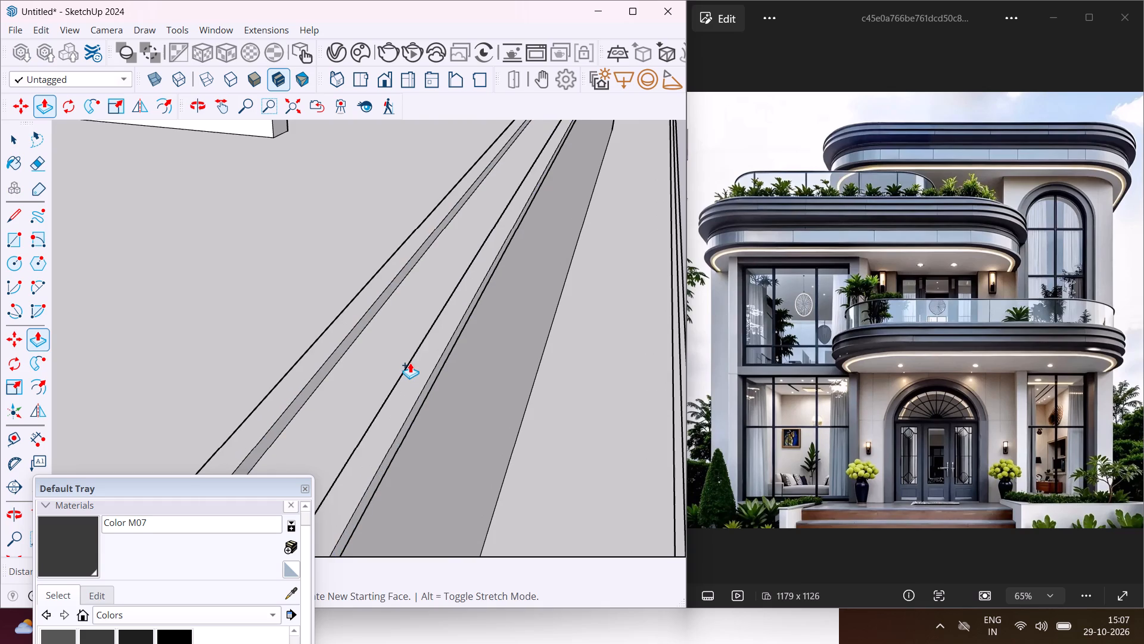
click(410, 363)
key(Escape)
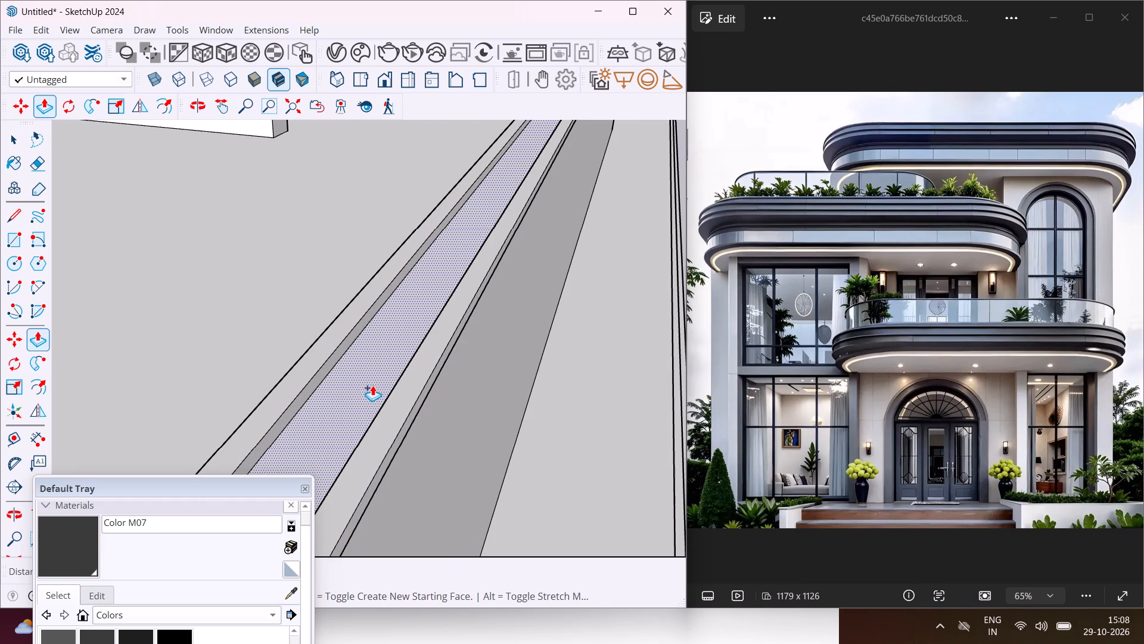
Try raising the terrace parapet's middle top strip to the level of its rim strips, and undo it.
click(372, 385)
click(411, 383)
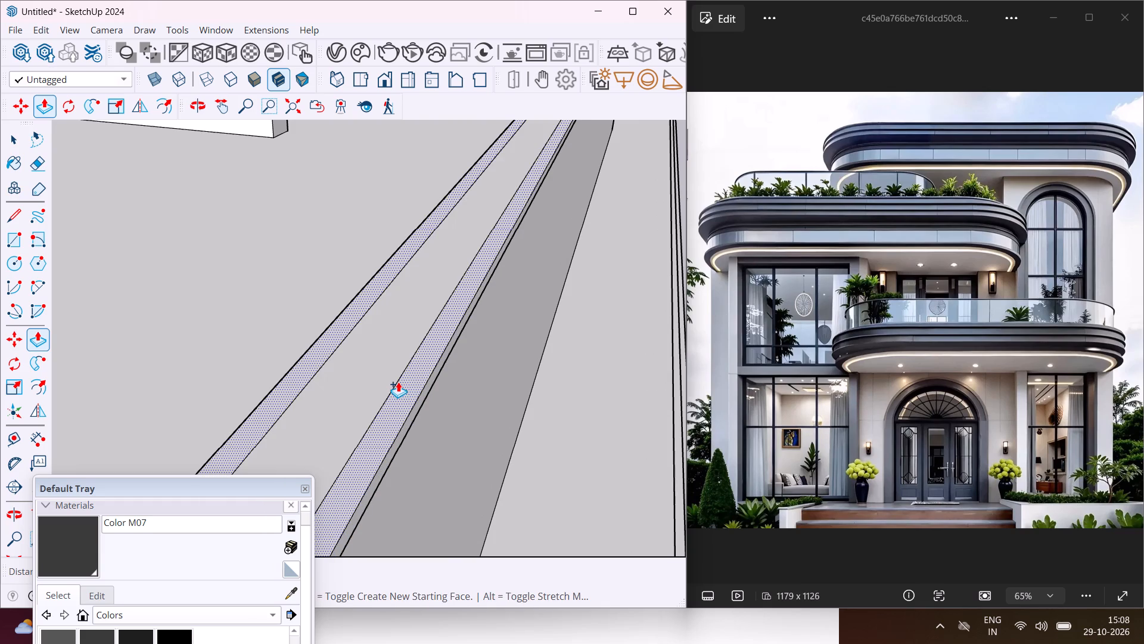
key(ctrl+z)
Push/Pull the terrace parapet's middle top strip up flush with the raised rim strips to complete the coping.
click(383, 382)
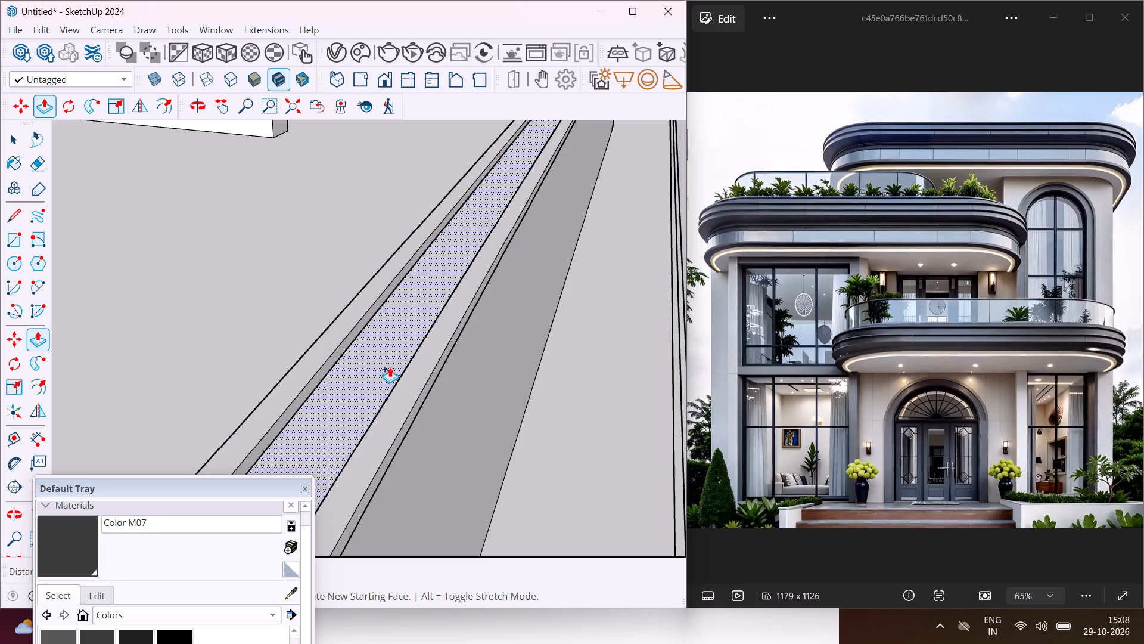
click(420, 371)
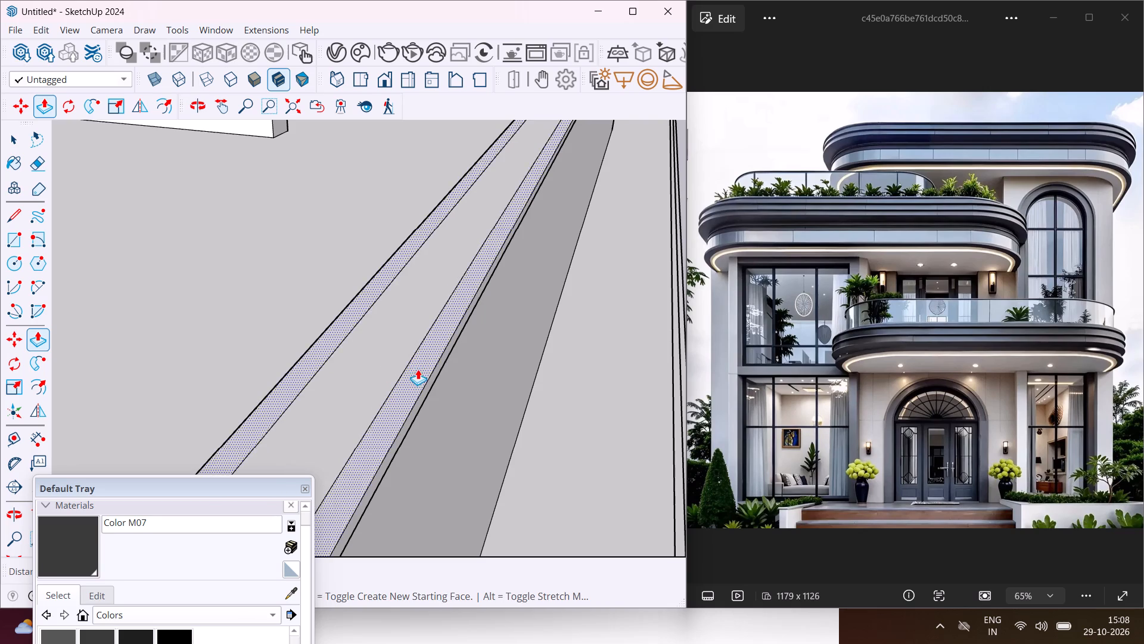
scroll(418, 369, down, 18)
scroll(411, 367, down, 5)
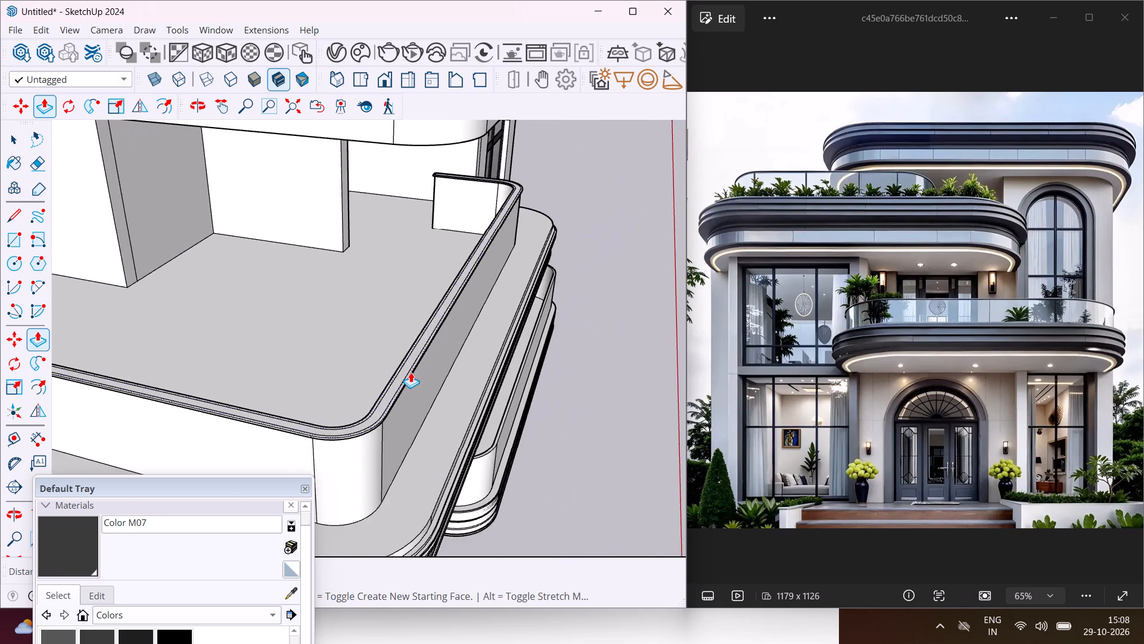
scroll(411, 372, down, 5)
scroll(470, 432, down, 4)
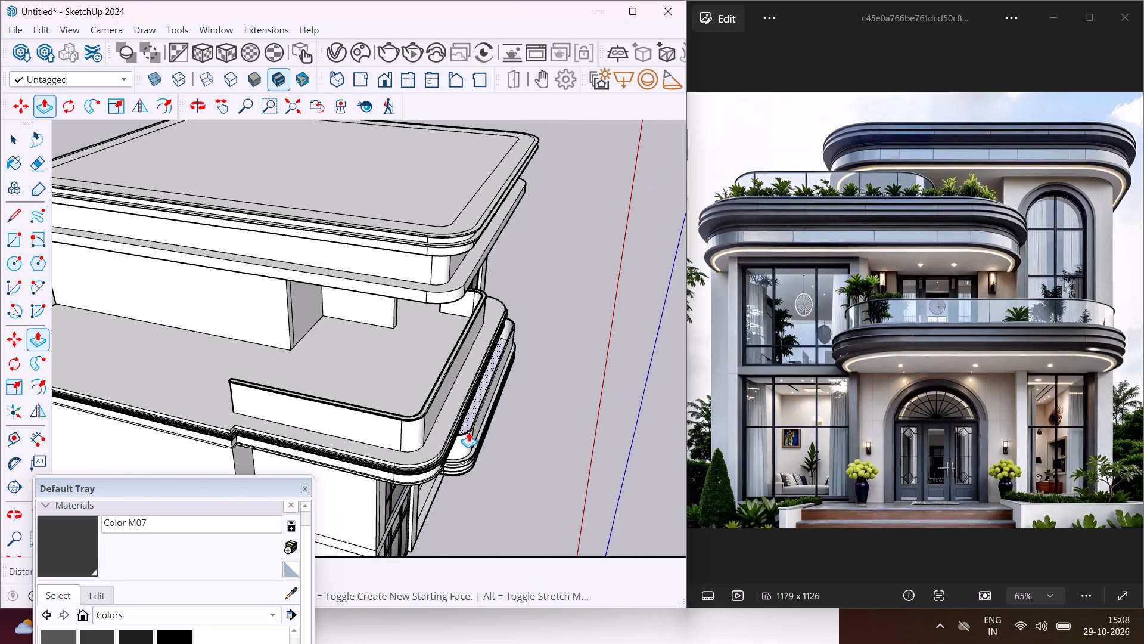
key(Escape)
key(space)
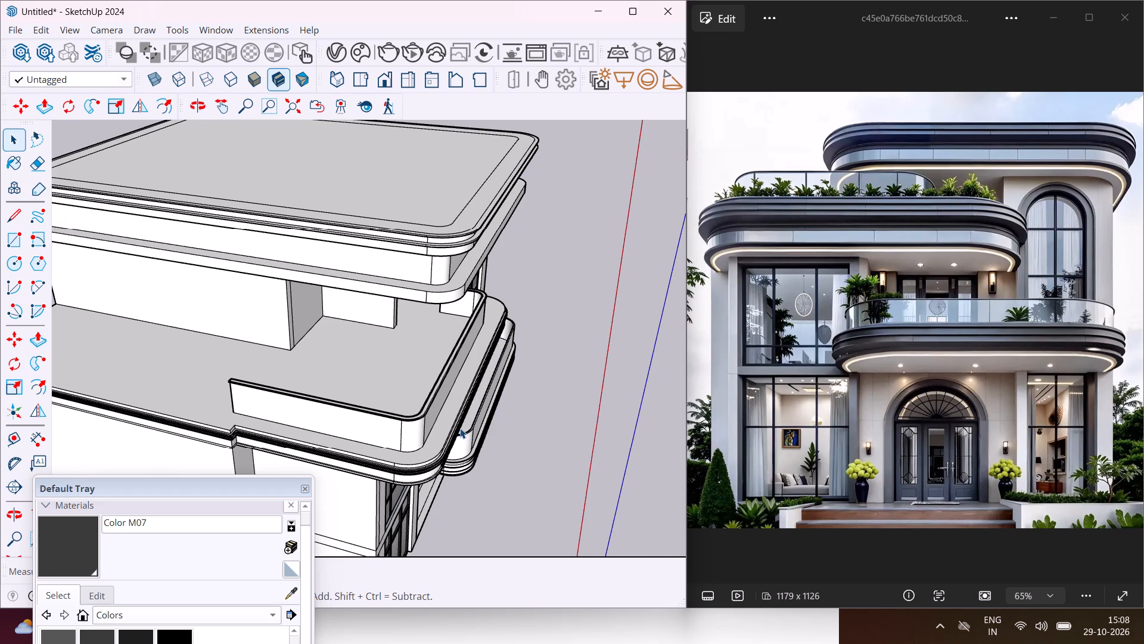
Offset the outline of the first-floor balcony parapet's top face slightly outward, above the entrance.
middle_drag(485, 469, 439, 448)
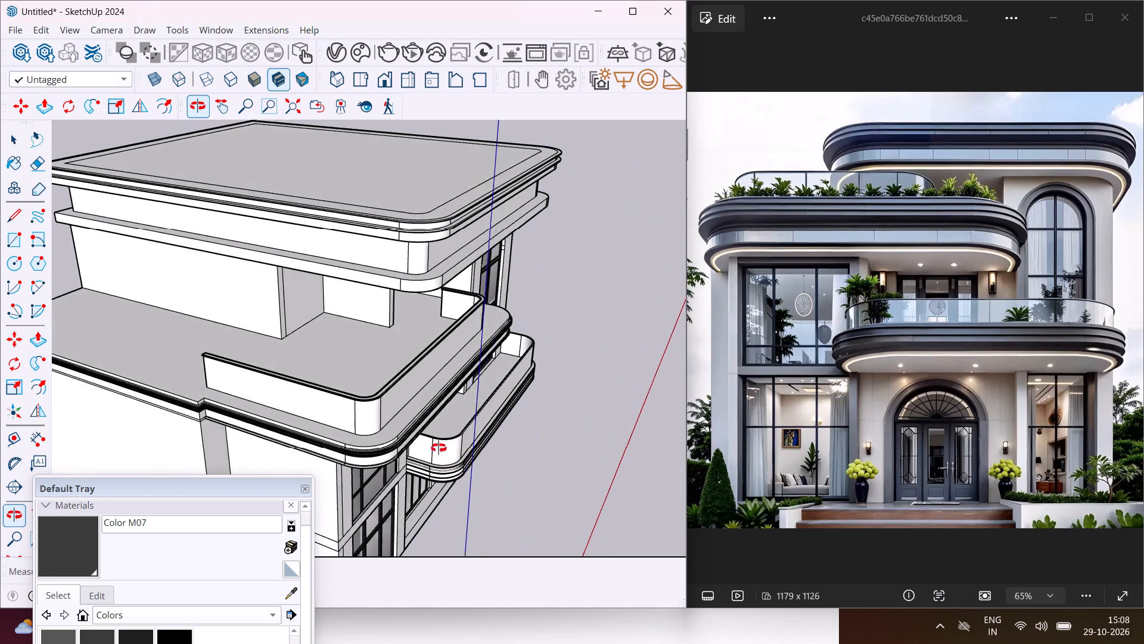
middle_drag(439, 448, 428, 439)
scroll(428, 439, up, 12)
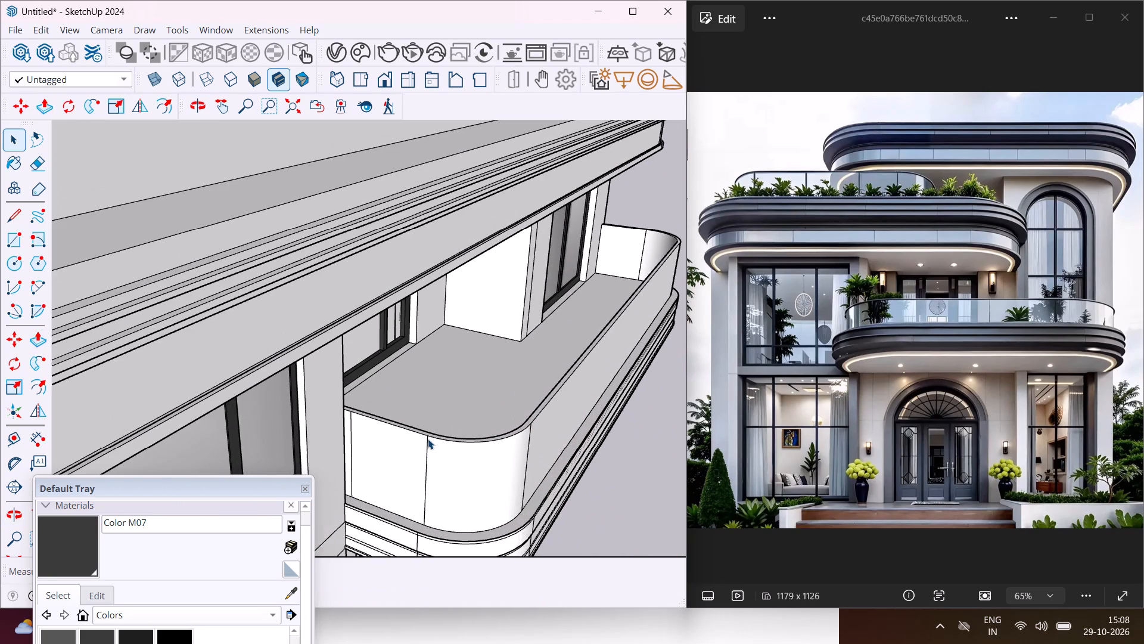
scroll(529, 415, up, 6)
middle_drag(531, 413, 543, 429)
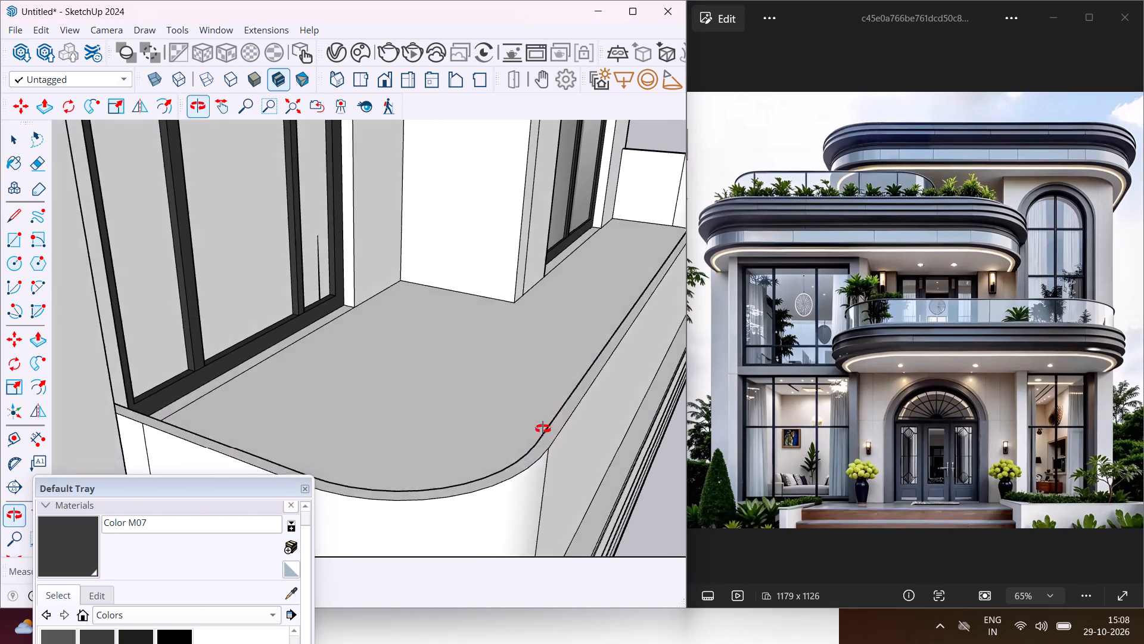
middle_drag(543, 429, 556, 450)
middle_drag(555, 459, 464, 383)
scroll(464, 383, down, 3)
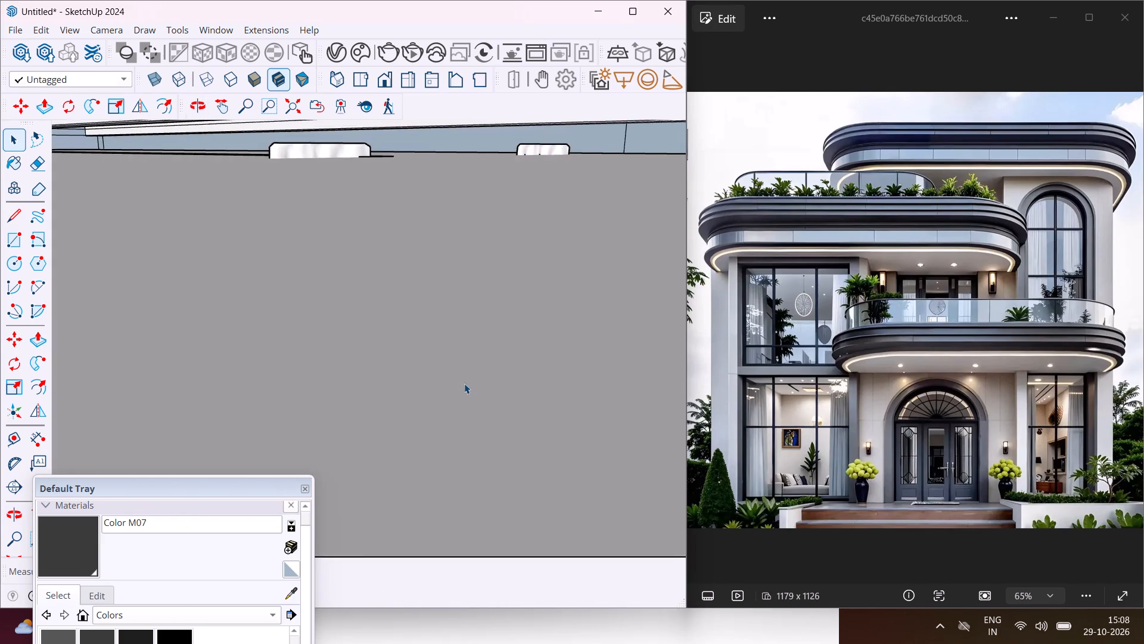
scroll(464, 383, down, 17)
scroll(398, 402, down, 15)
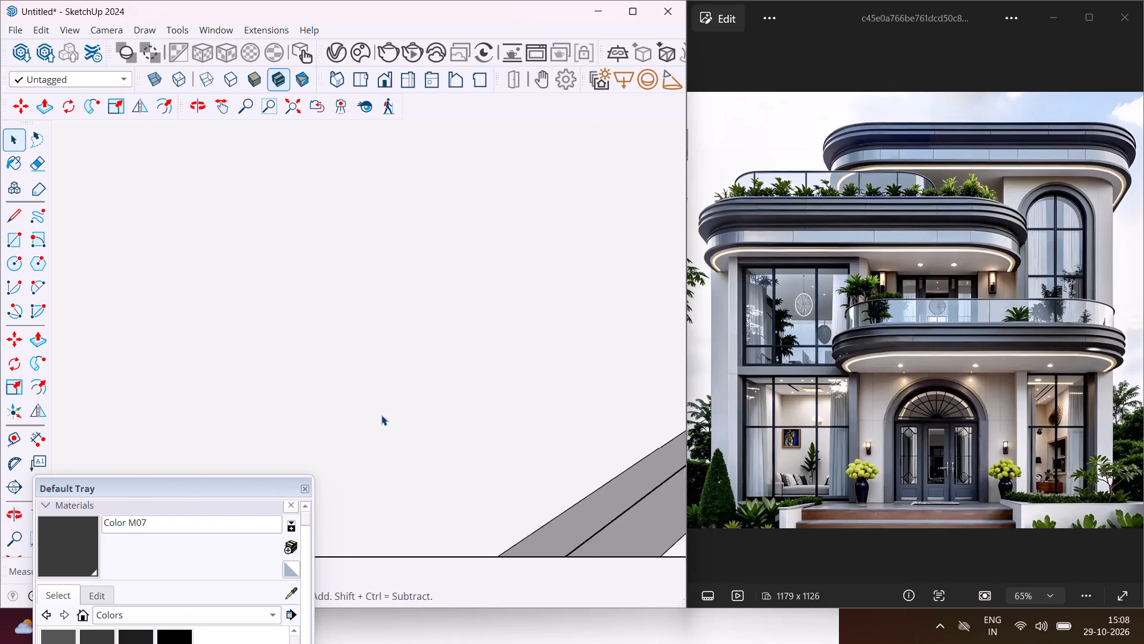
scroll(381, 415, down, 20)
scroll(381, 415, down, 6)
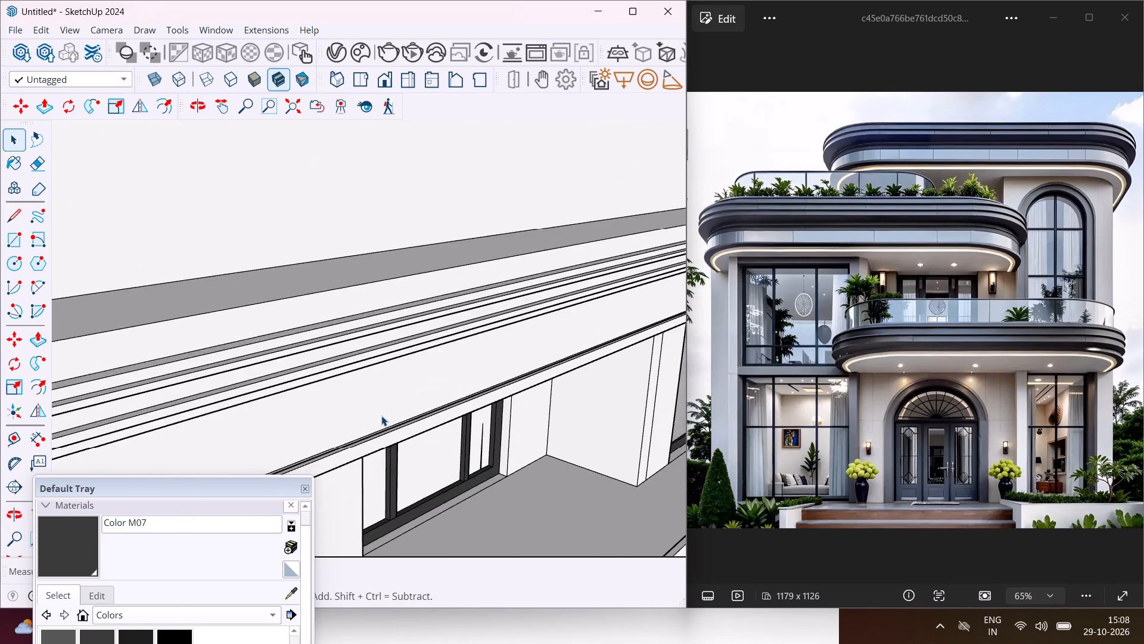
scroll(381, 416, down, 17)
scroll(381, 416, down, 5)
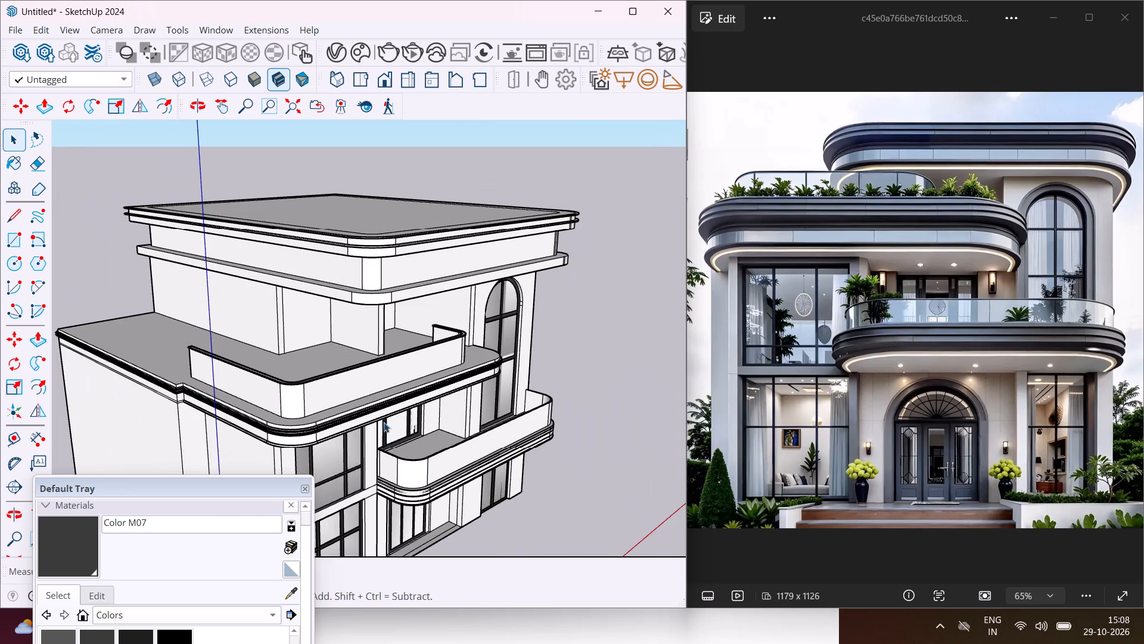
scroll(441, 453, up, 10)
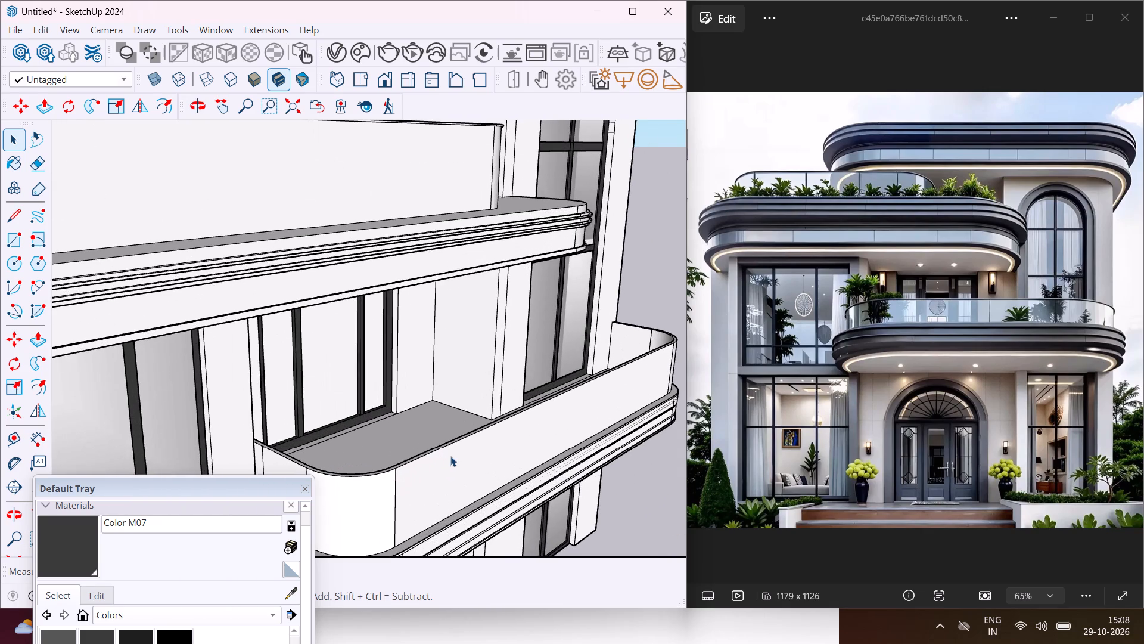
middle_drag(446, 449, 479, 469)
scroll(464, 465, up, 4)
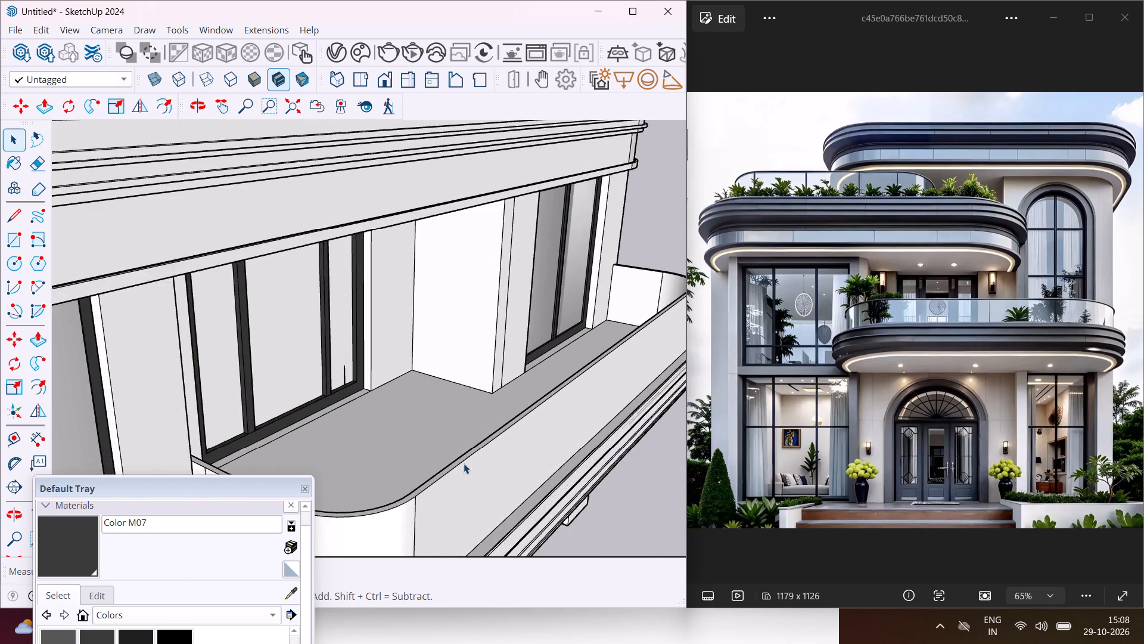
scroll(457, 459, up, 12)
click(477, 486)
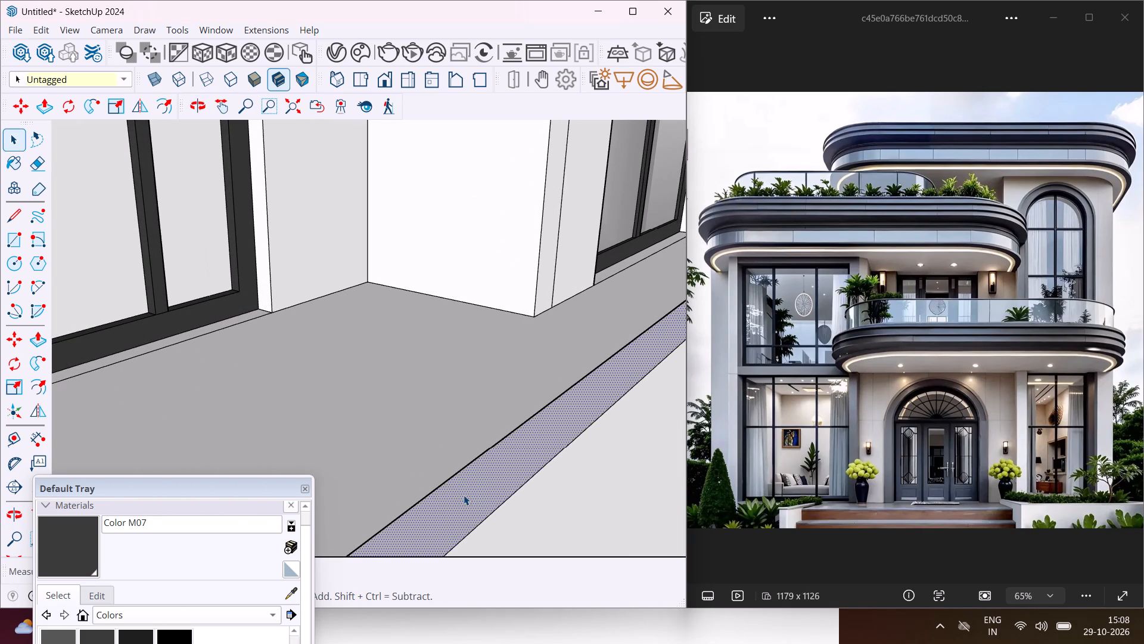
click(48, 390)
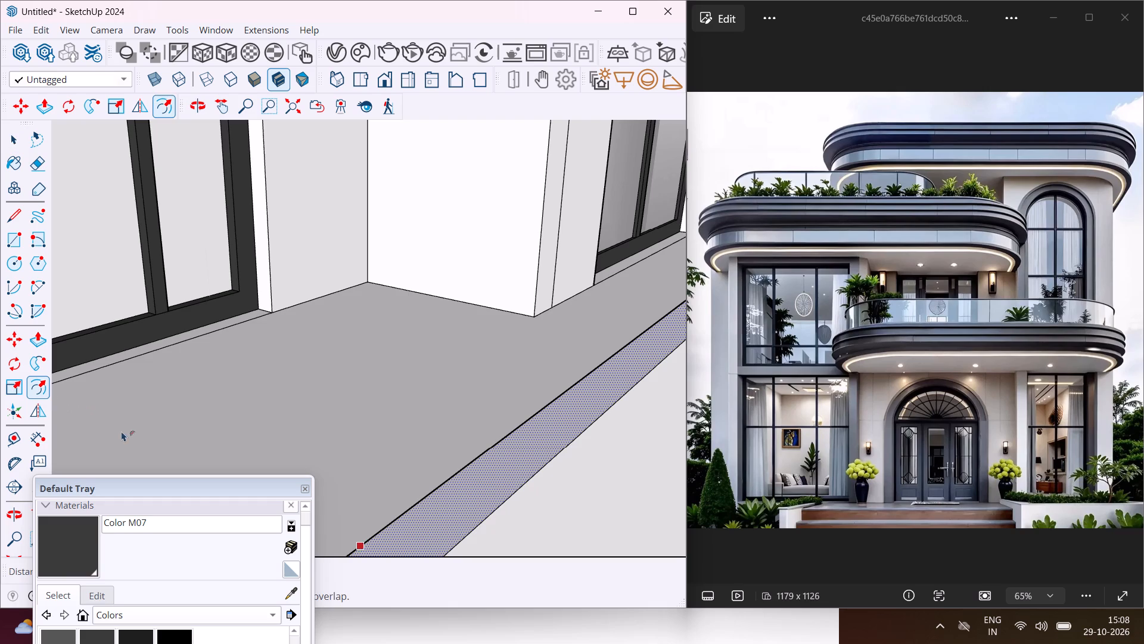
scroll(521, 493, up, 3)
click(521, 493)
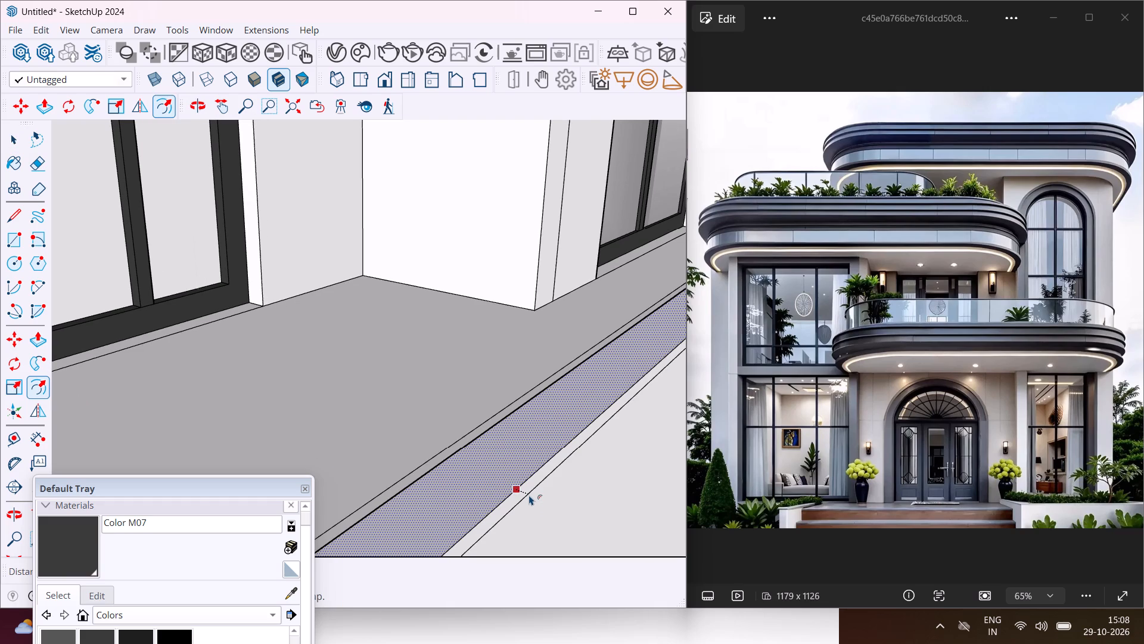
click(539, 499)
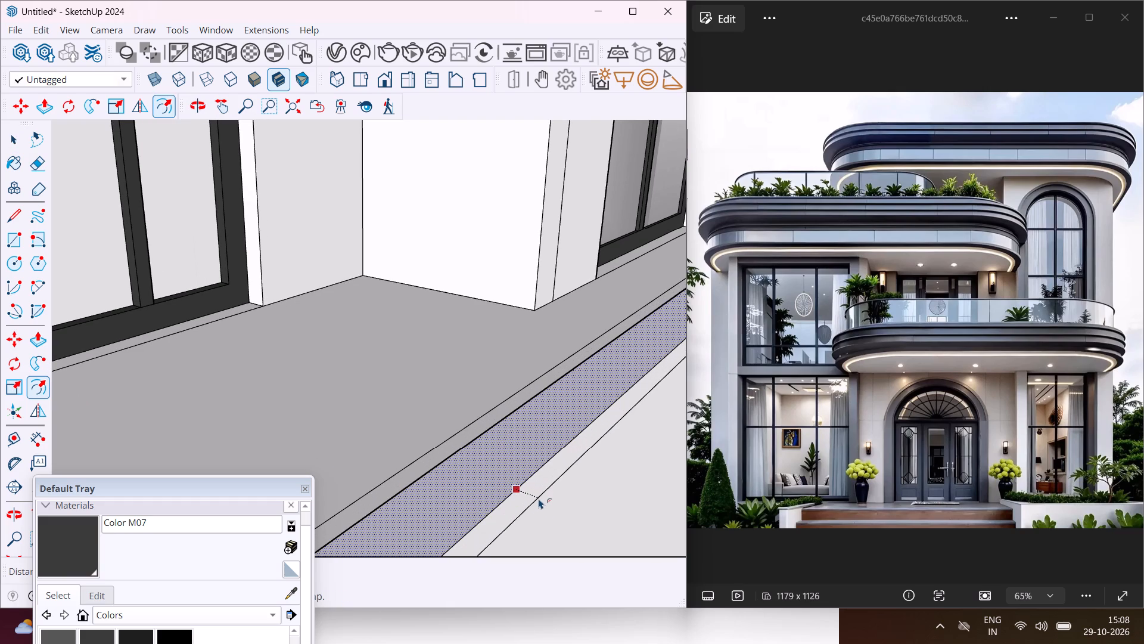
key(Escape)
key(space)
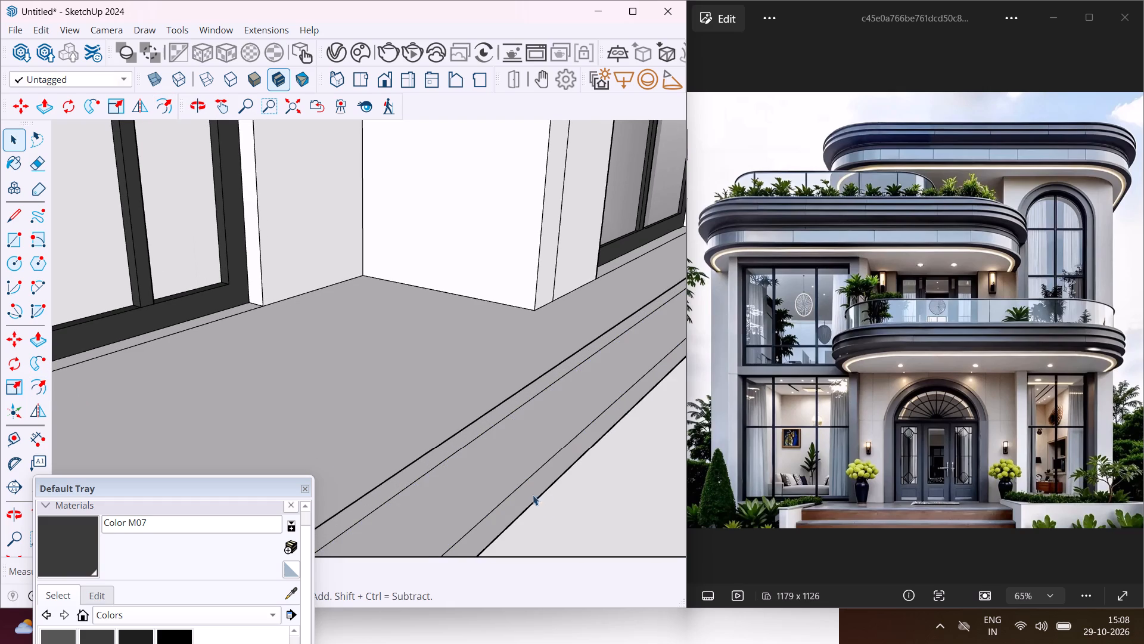
Push/Pull the inner and outer offset rim strips on the balcony parapet's top upward by a small amount.
scroll(529, 492, up, 2)
click(529, 492)
key(p)
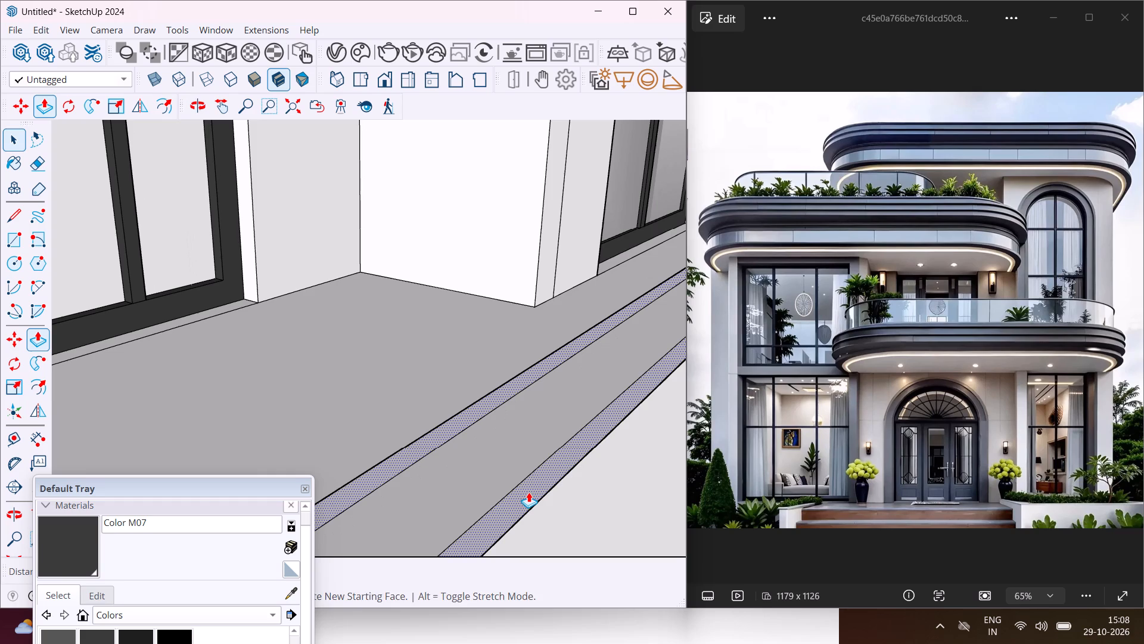
click(529, 492)
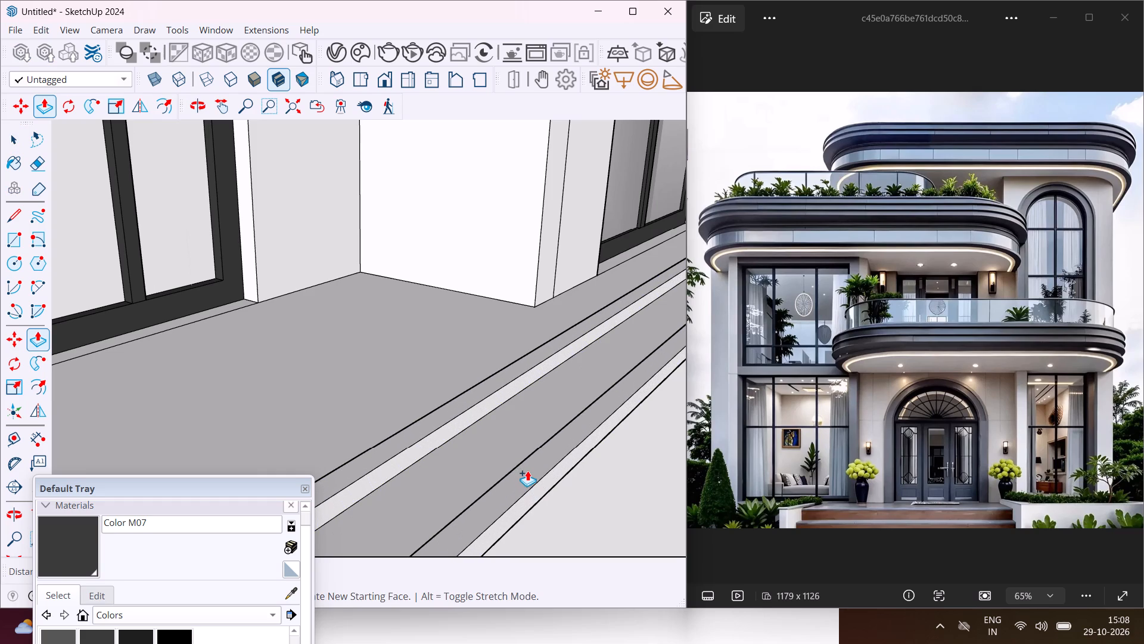
click(527, 470)
Push/Pull the balcony parapet's middle top strip up flush with its raised rim strips to complete the coping.
click(499, 463)
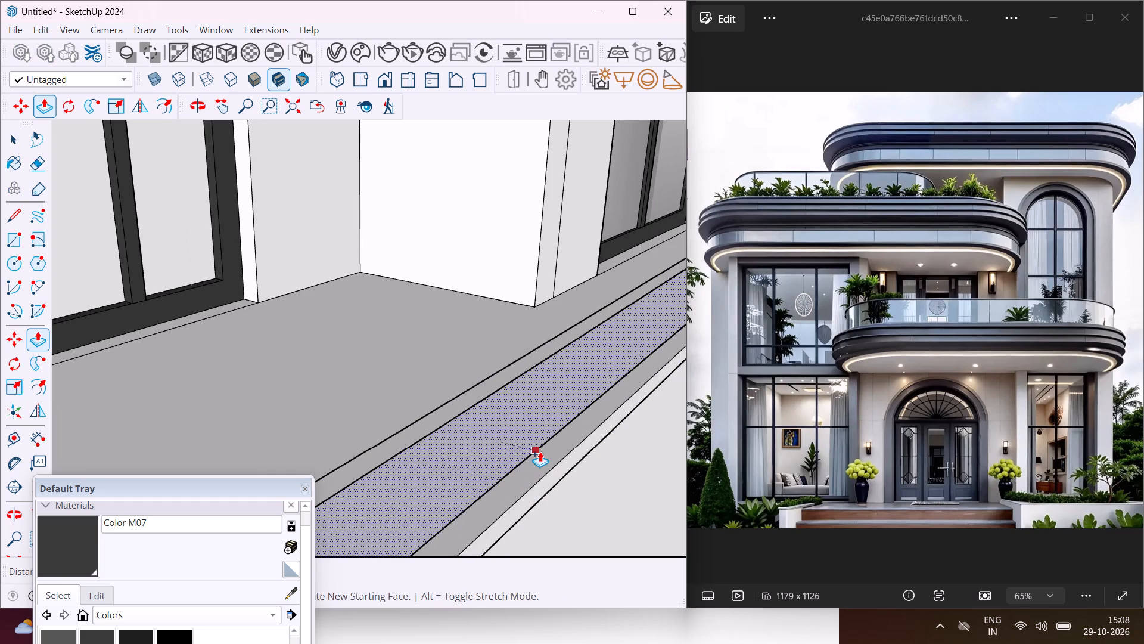
click(548, 455)
middle_drag(539, 472, 494, 401)
scroll(494, 401, up, 1)
key(Escape)
key(space)
Examine the balcony parapet and the whole villa from the front corner, from afar and from a low side view.
scroll(498, 403, down, 18)
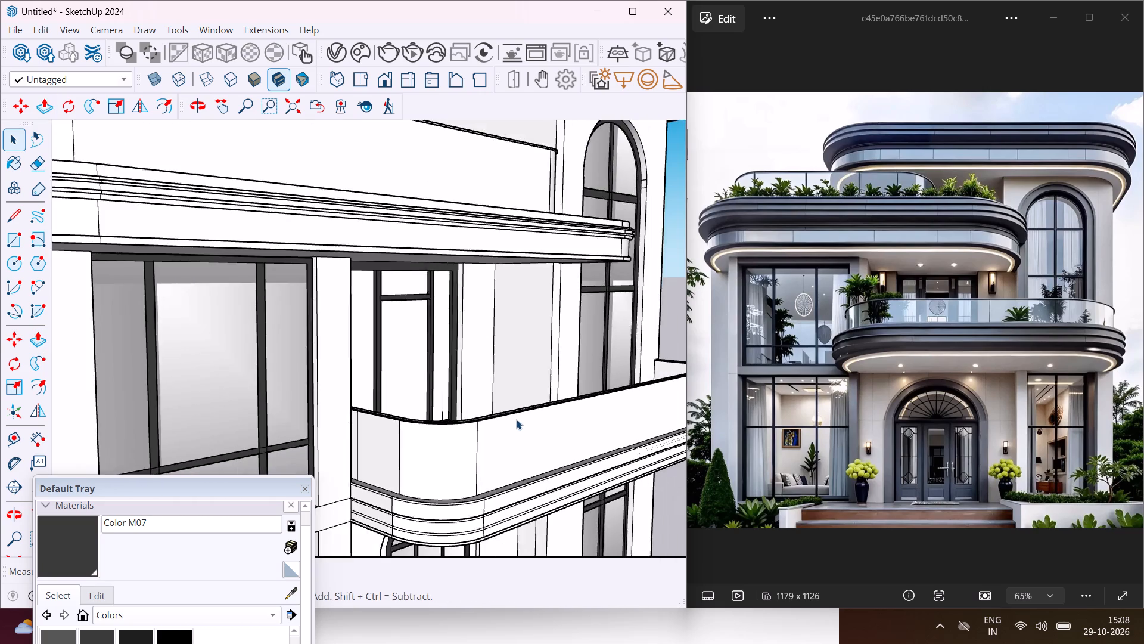
scroll(516, 420, down, 11)
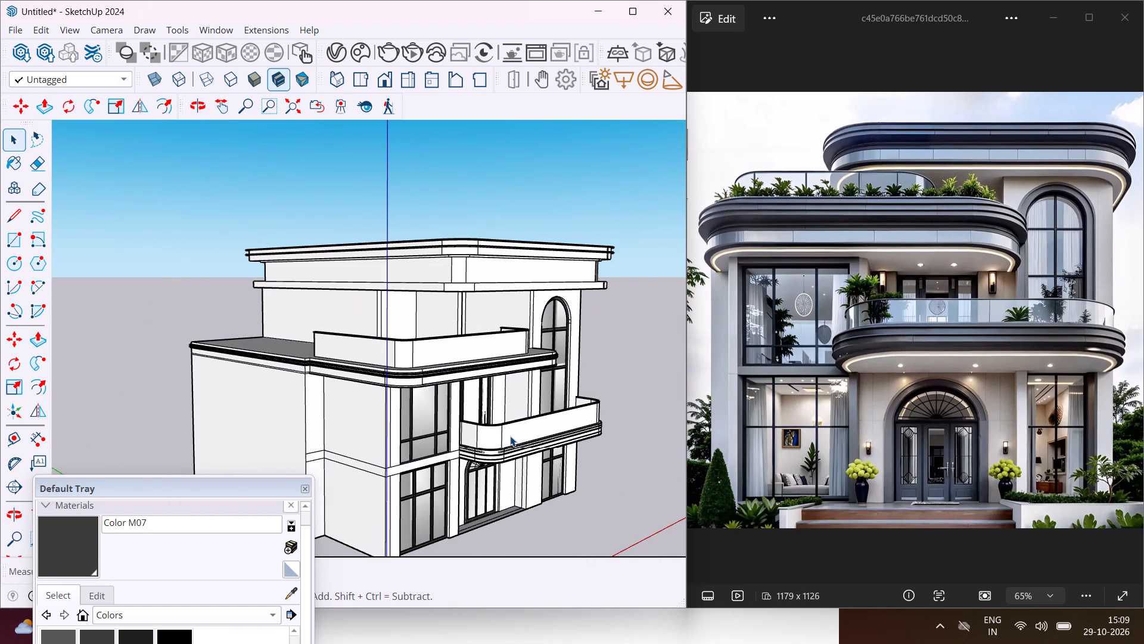
scroll(510, 436, down, 10)
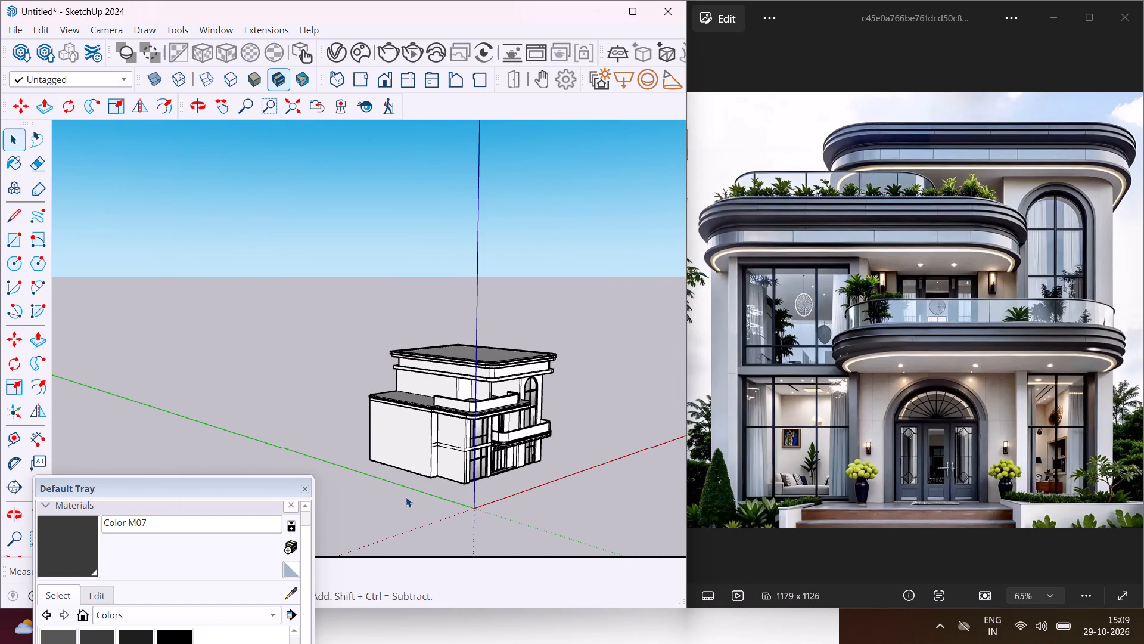
scroll(409, 486, up, 4)
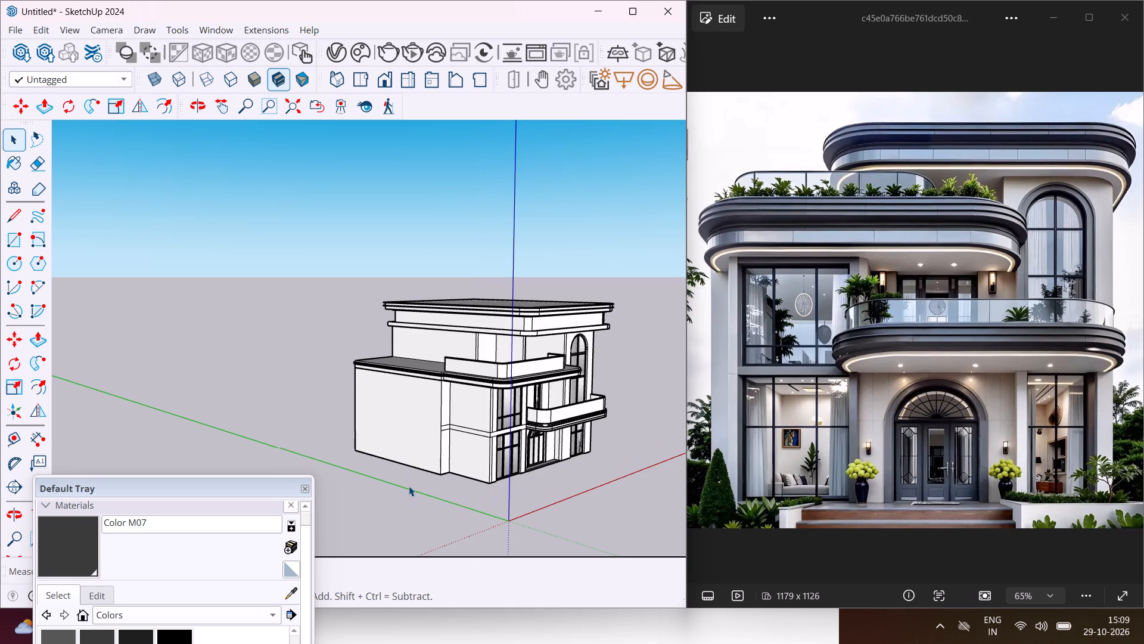
scroll(409, 486, up, 5)
middle_drag(442, 482, 443, 453)
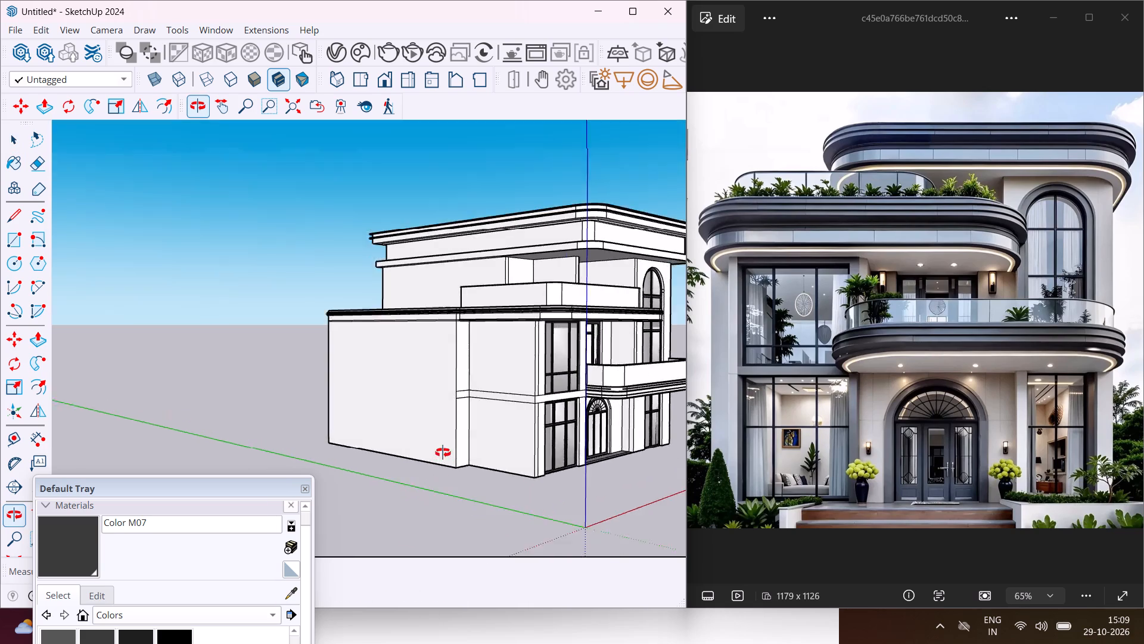
middle_drag(443, 453, 433, 403)
scroll(433, 403, up, 1)
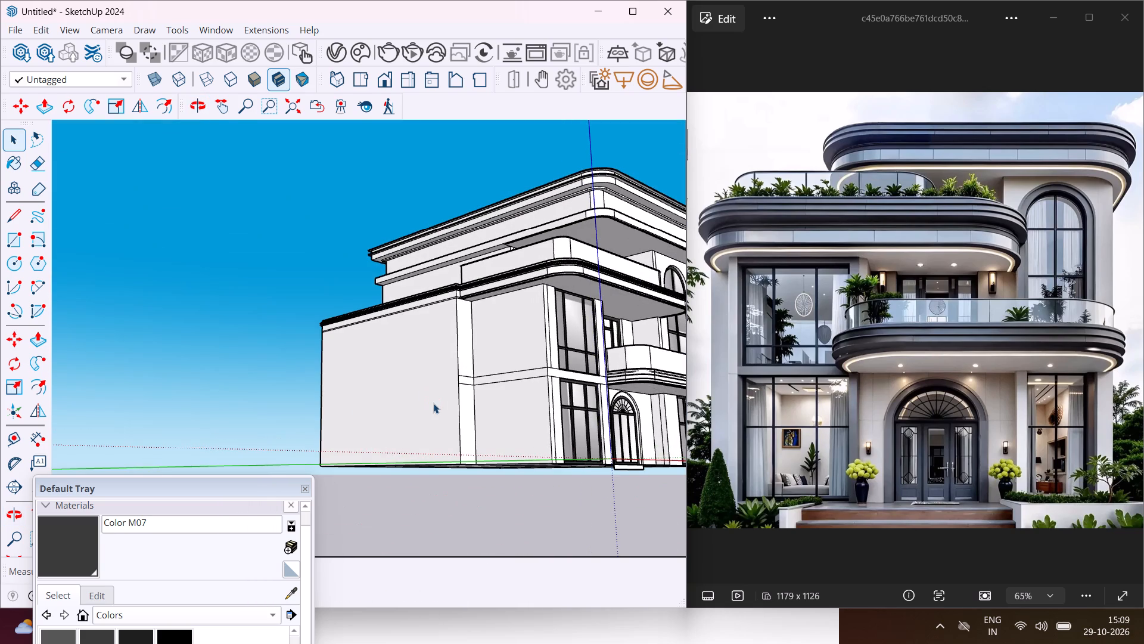
Draw a vertical rotated rectangle along the villa's full rear base edge, extending 2' downward from the underside.
click(33, 243)
middle_drag(314, 479, 405, 343)
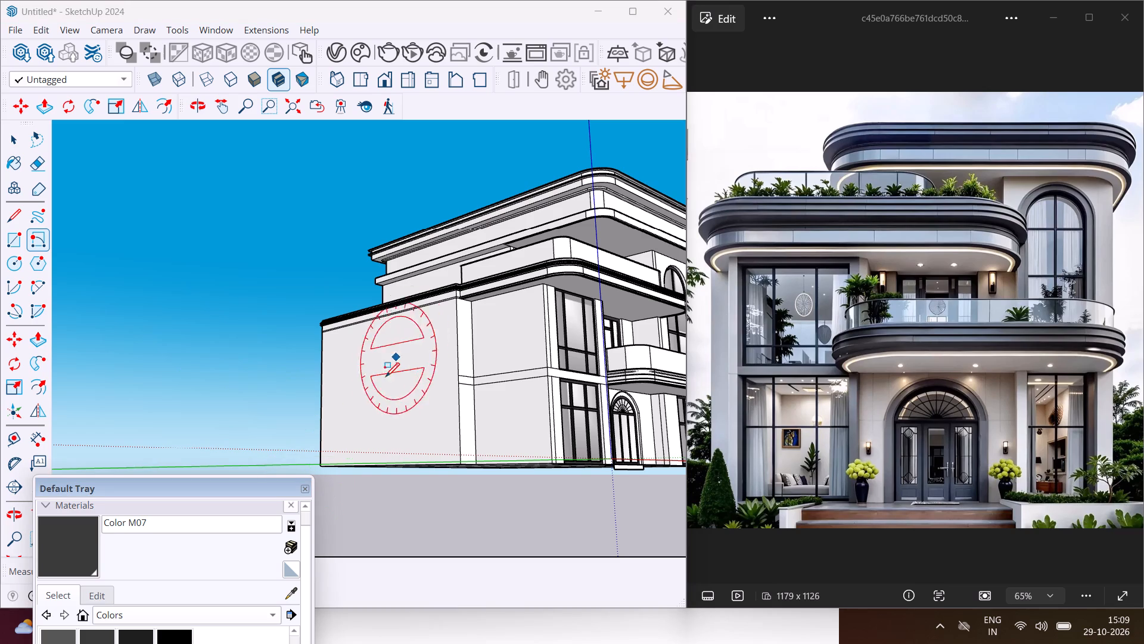
scroll(360, 419, down, 2)
middle_drag(359, 428, 518, 253)
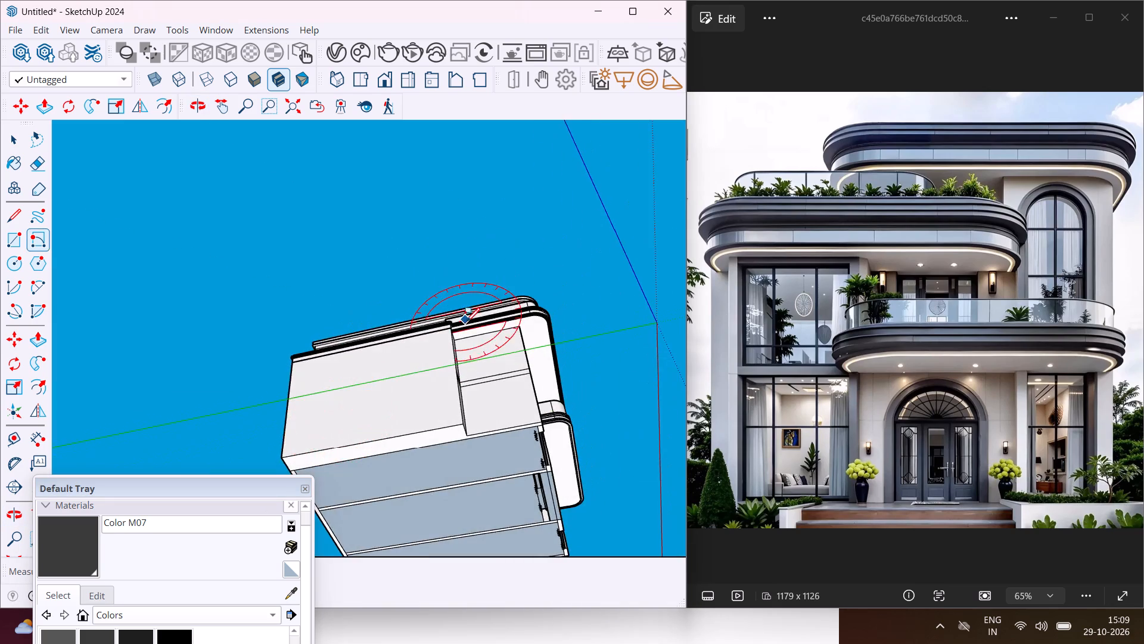
scroll(464, 323, down, 7)
scroll(414, 476, up, 2)
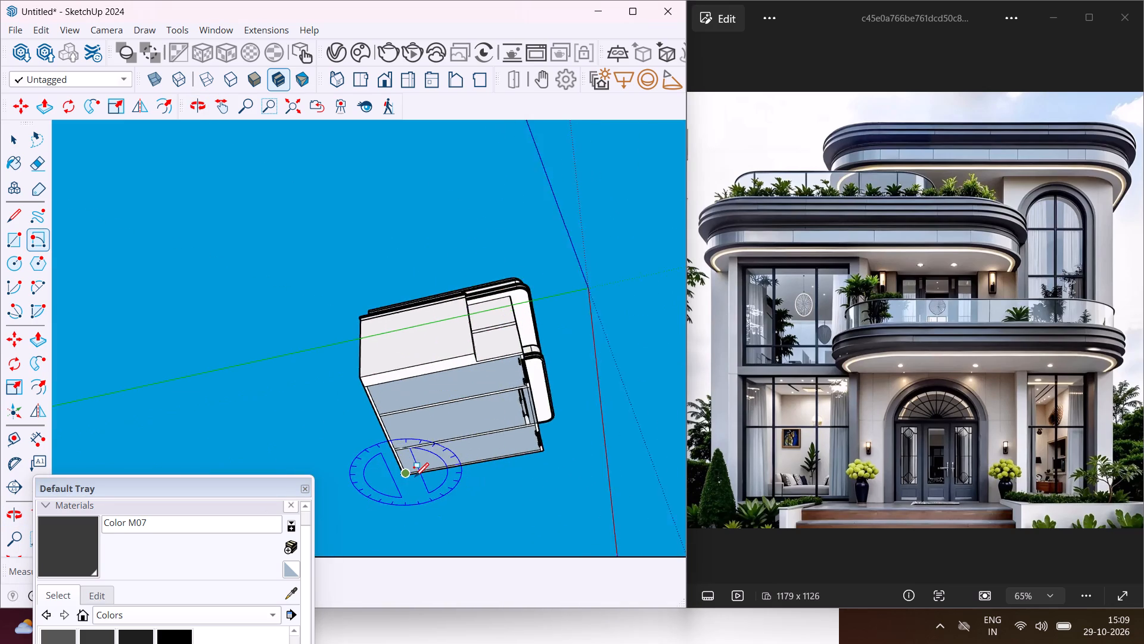
scroll(414, 476, up, 10)
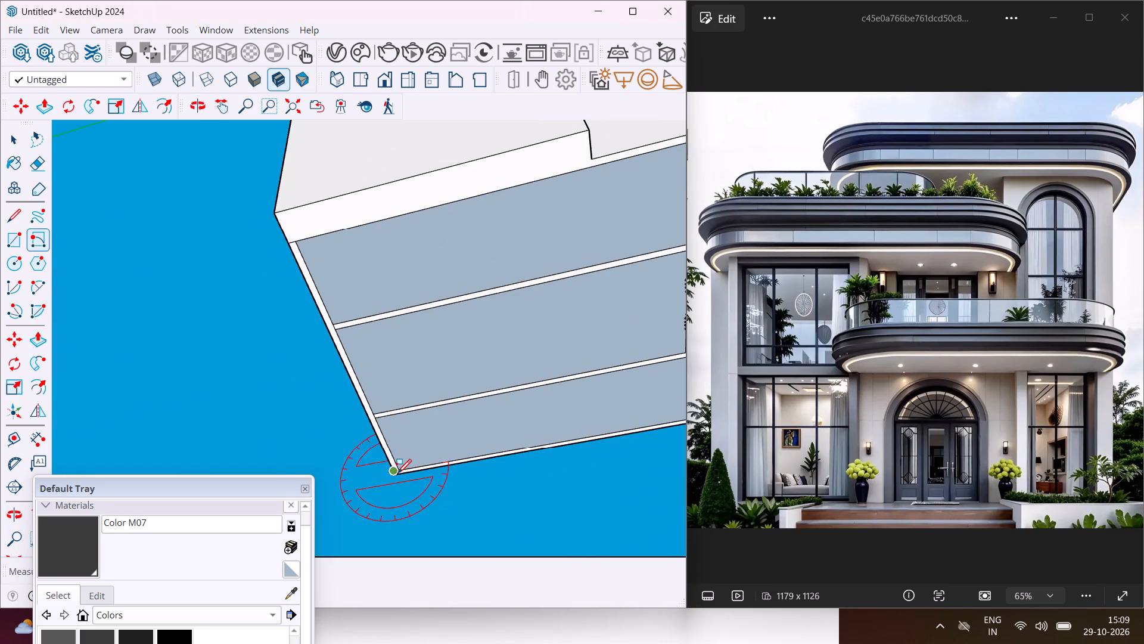
click(396, 478)
scroll(371, 423, down, 5)
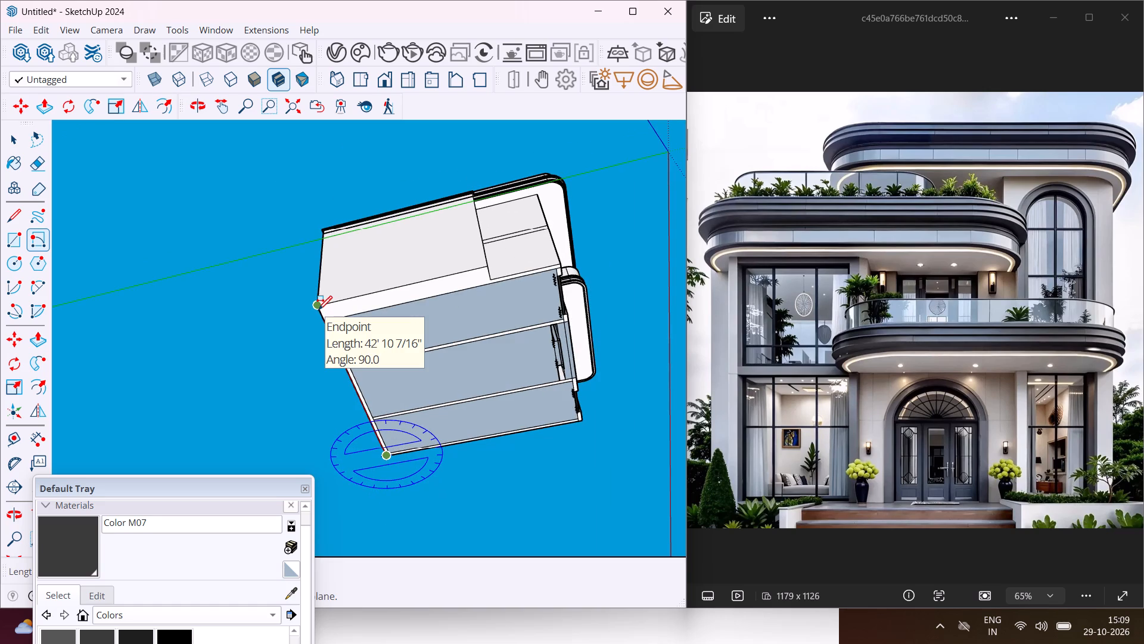
click(318, 309)
middle_drag(318, 309, 368, 386)
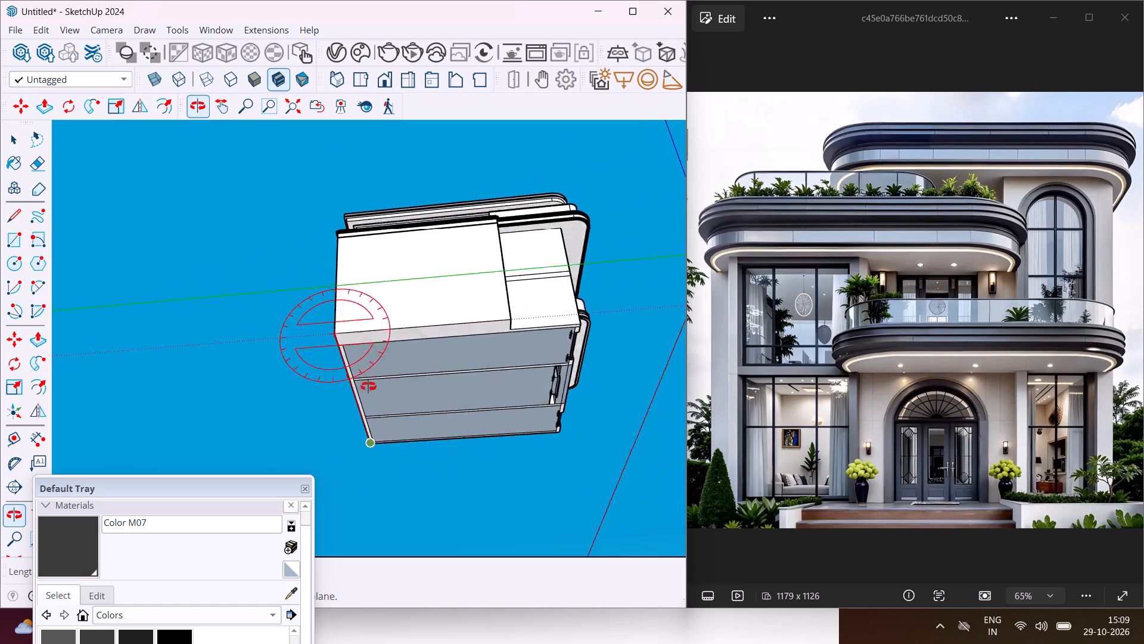
middle_drag(368, 386, 408, 476)
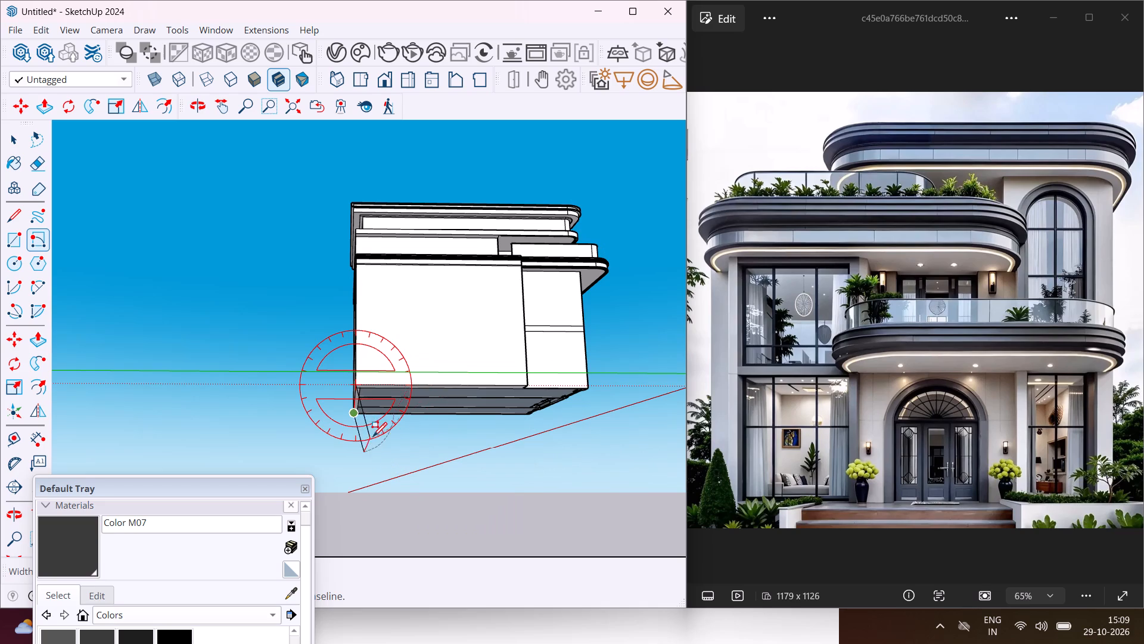
middle_drag(369, 436, 383, 494)
scroll(373, 457, up, 3)
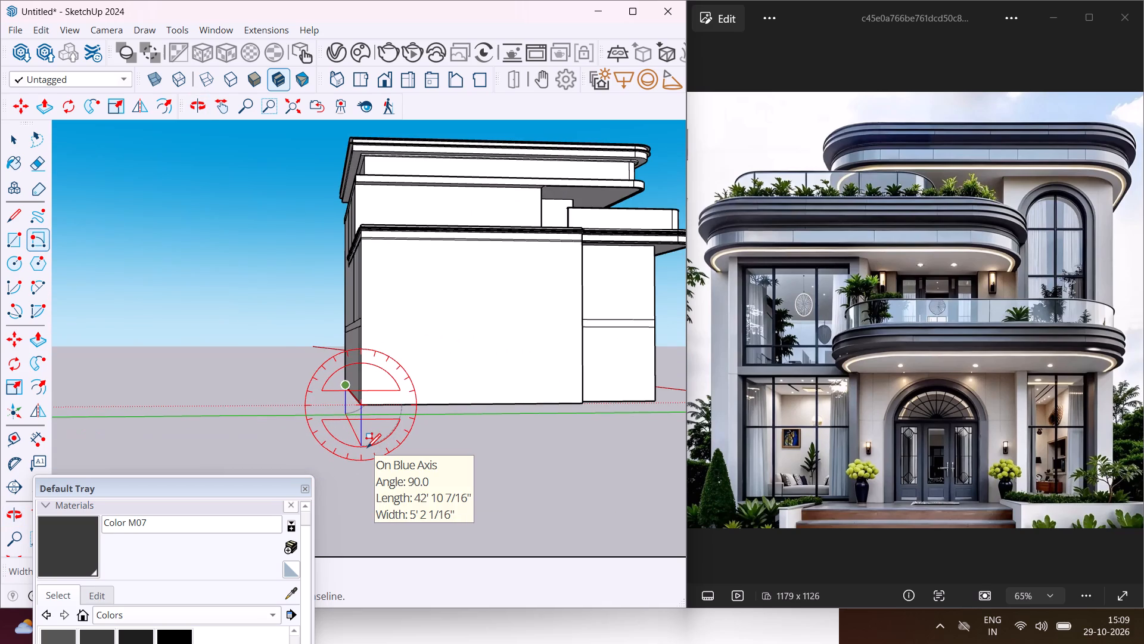
text(2')
key(Return)
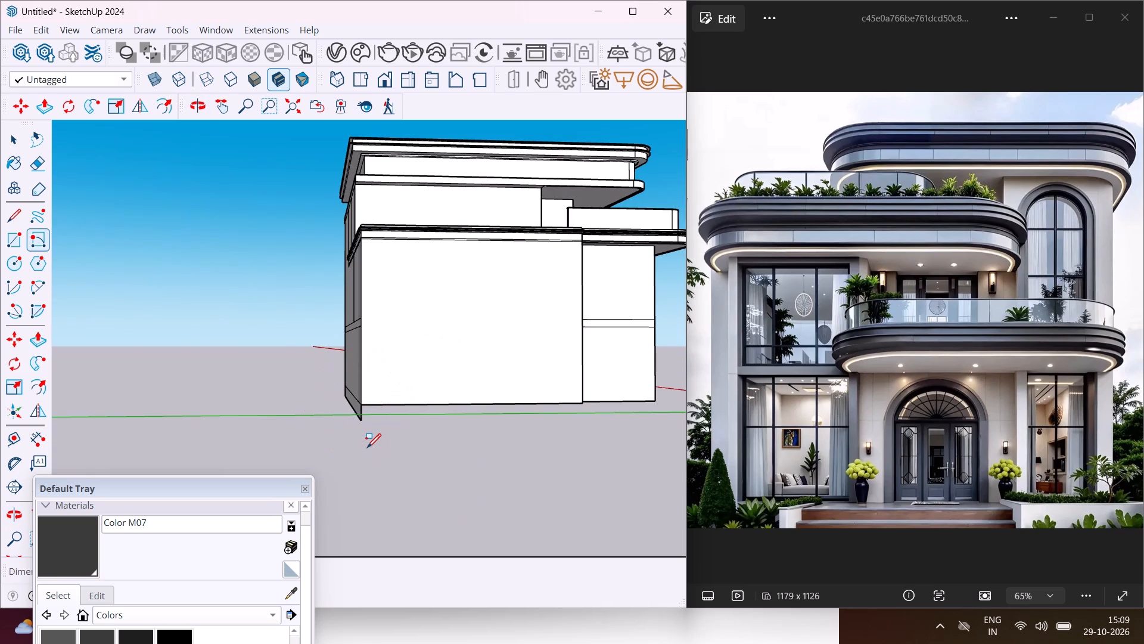
key(Escape)
key(space)
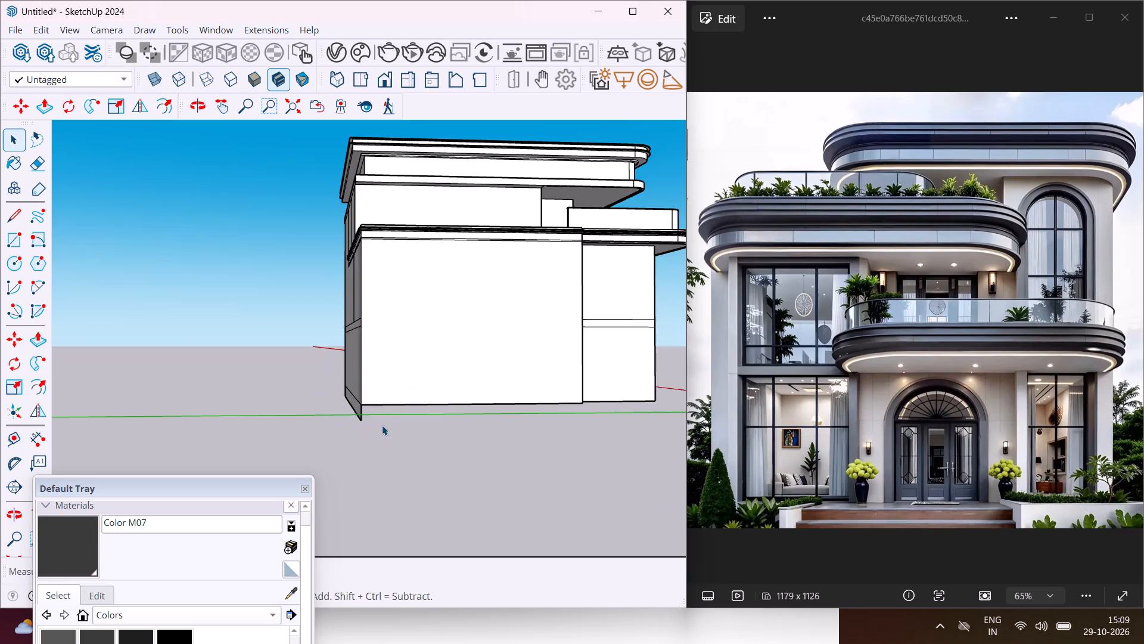
Push/Pull the 2' rectangle forward beneath the whole house to the front façade, forming a solid plinth.
scroll(382, 425, up, 1)
middle_drag(382, 425, 293, 397)
scroll(293, 393, up, 2)
click(289, 386)
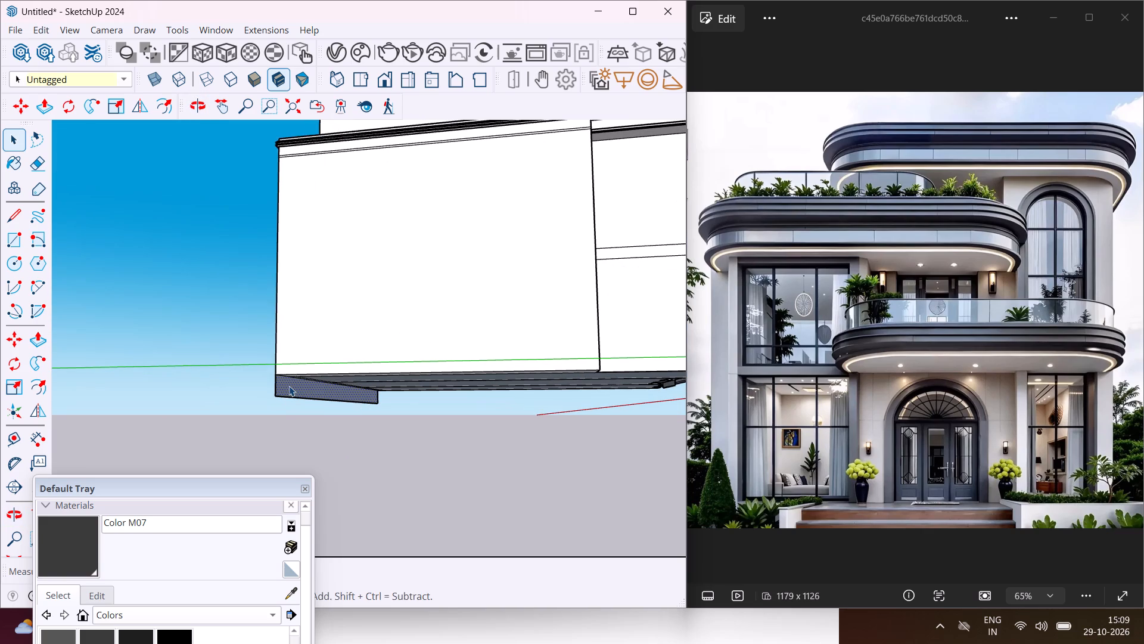
key(p)
click(289, 386)
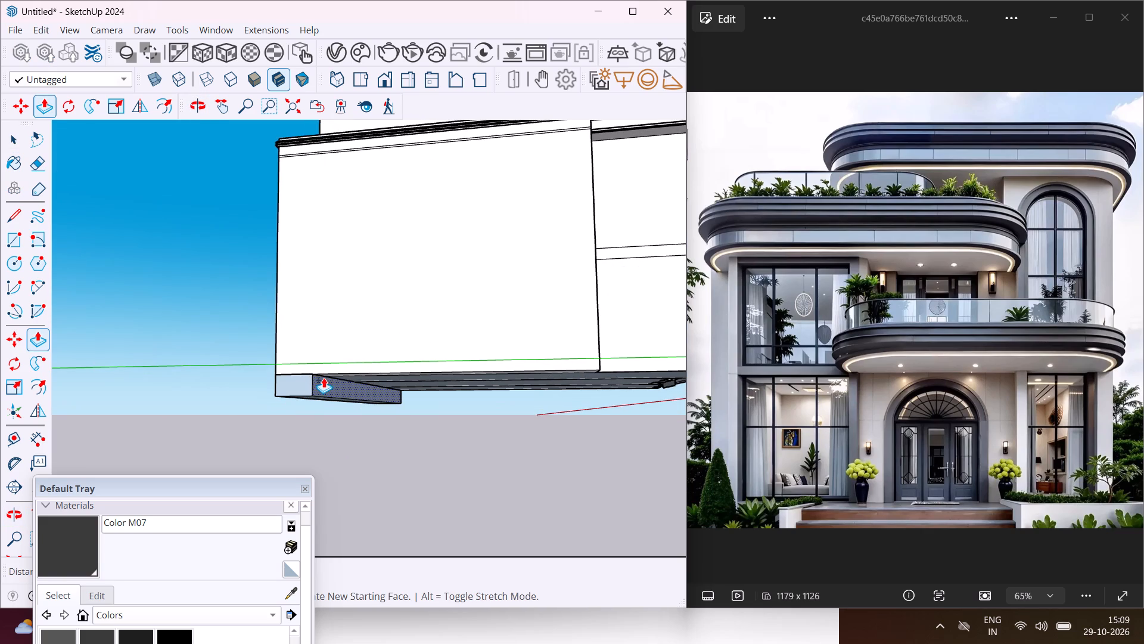
scroll(306, 372, down, 10)
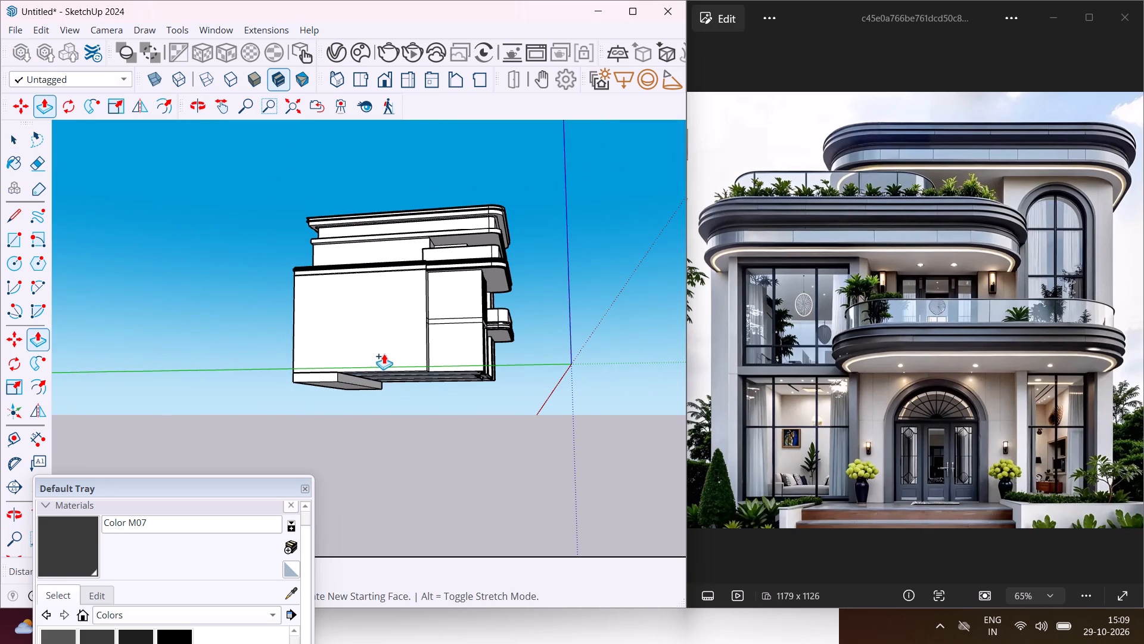
scroll(419, 361, up, 12)
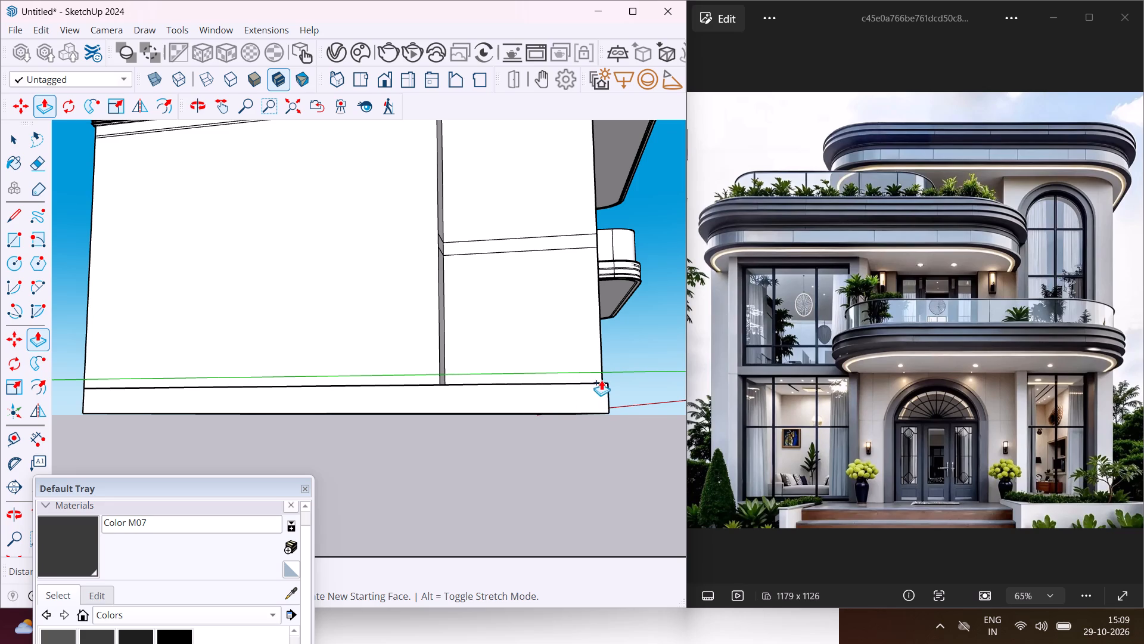
scroll(600, 379, down, 1)
middle_drag(599, 376, 335, 437)
click(319, 459)
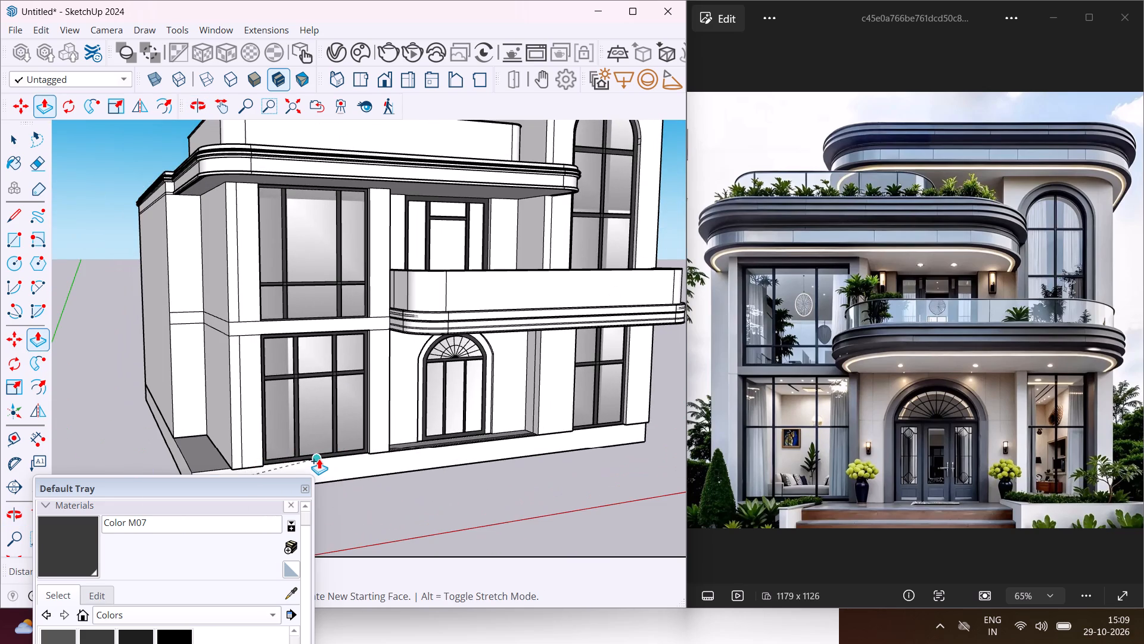
key(Escape)
key(space)
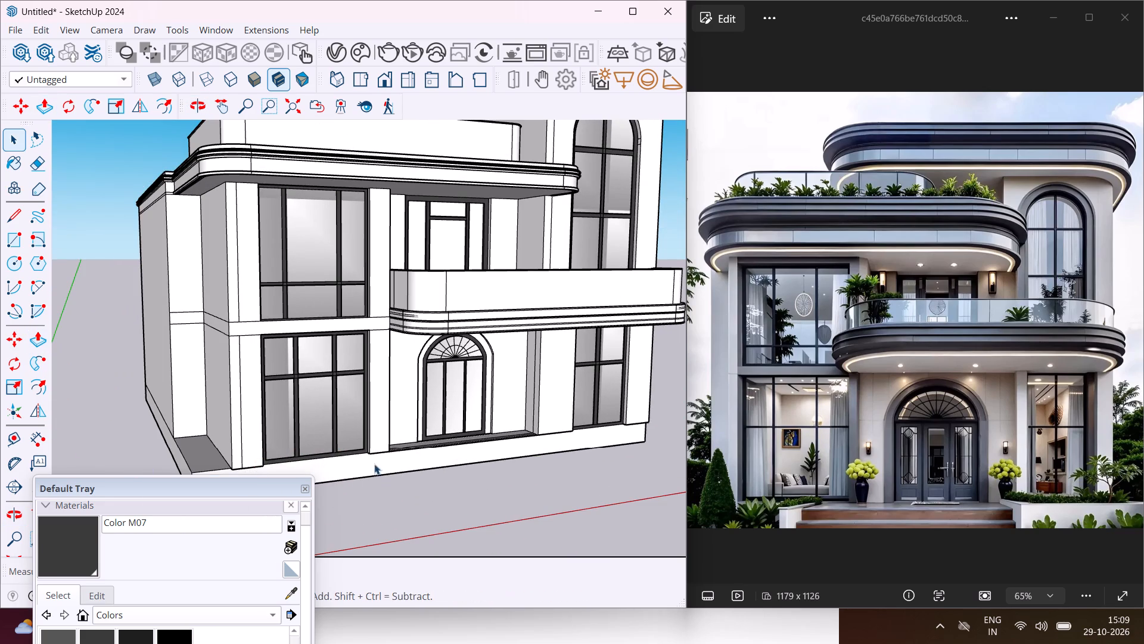
Push/Pull the plinth's front face slightly to align it with the corner of the front wall.
scroll(512, 384, down, 3)
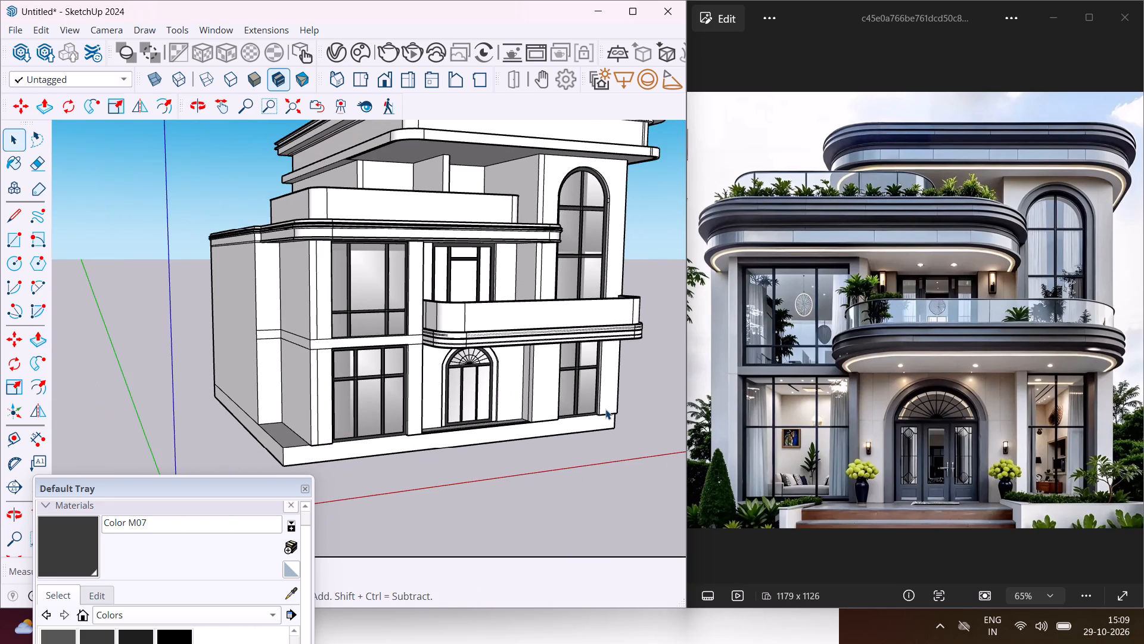
scroll(288, 466, up, 5)
middle_drag(288, 451, 360, 361)
scroll(354, 401, up, 4)
click(353, 401)
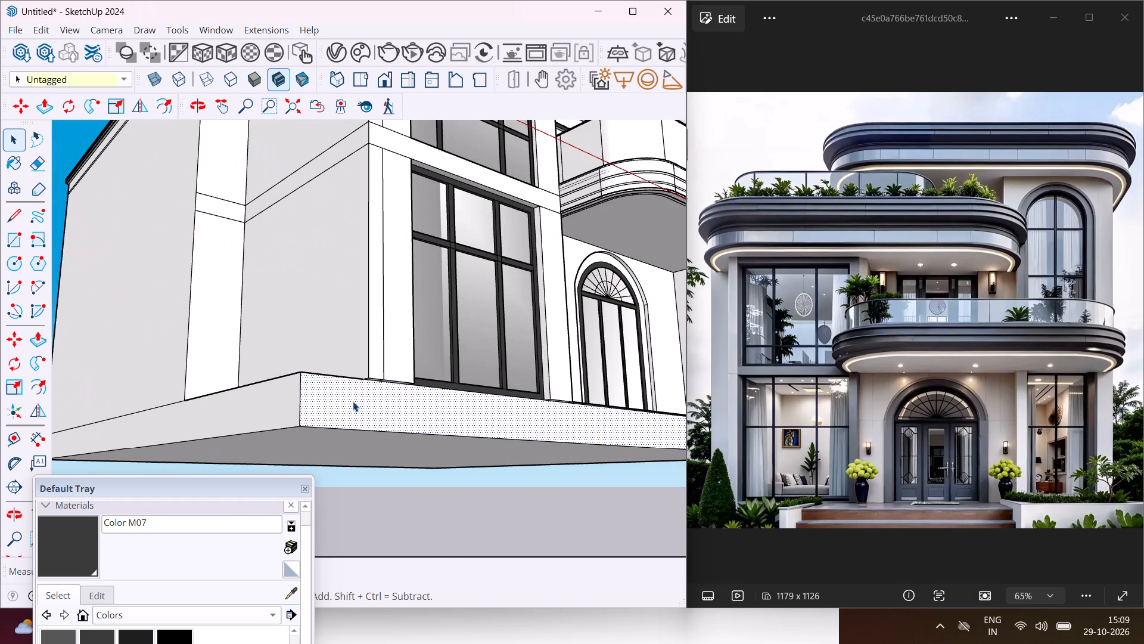
key(p)
click(353, 401)
click(371, 347)
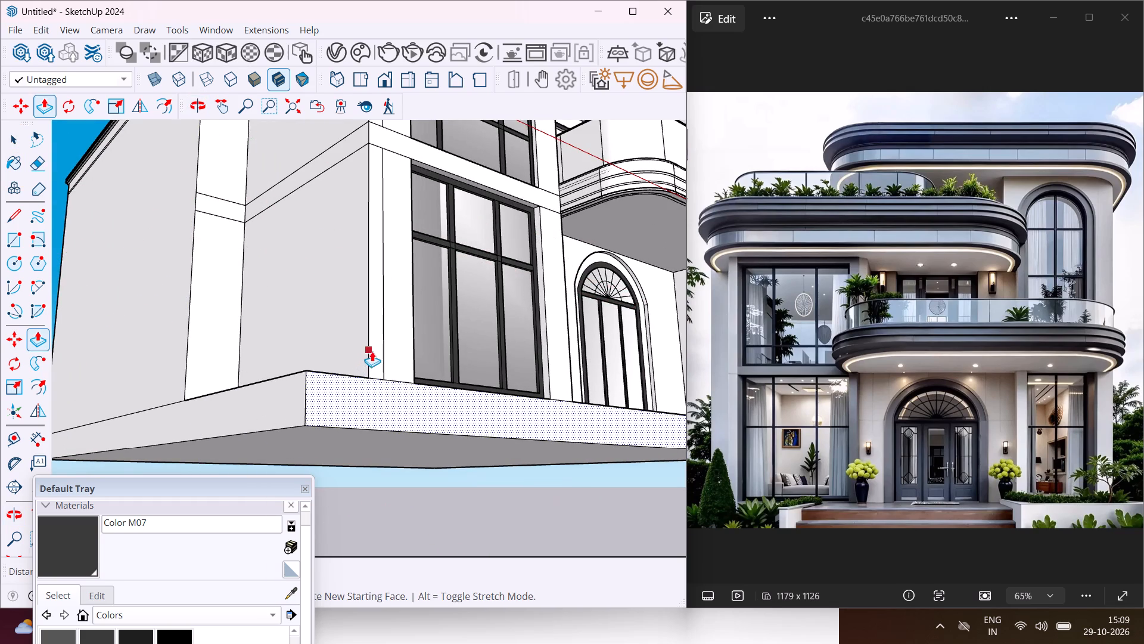
middle_drag(372, 351, 508, 494)
key(Escape)
key(space)
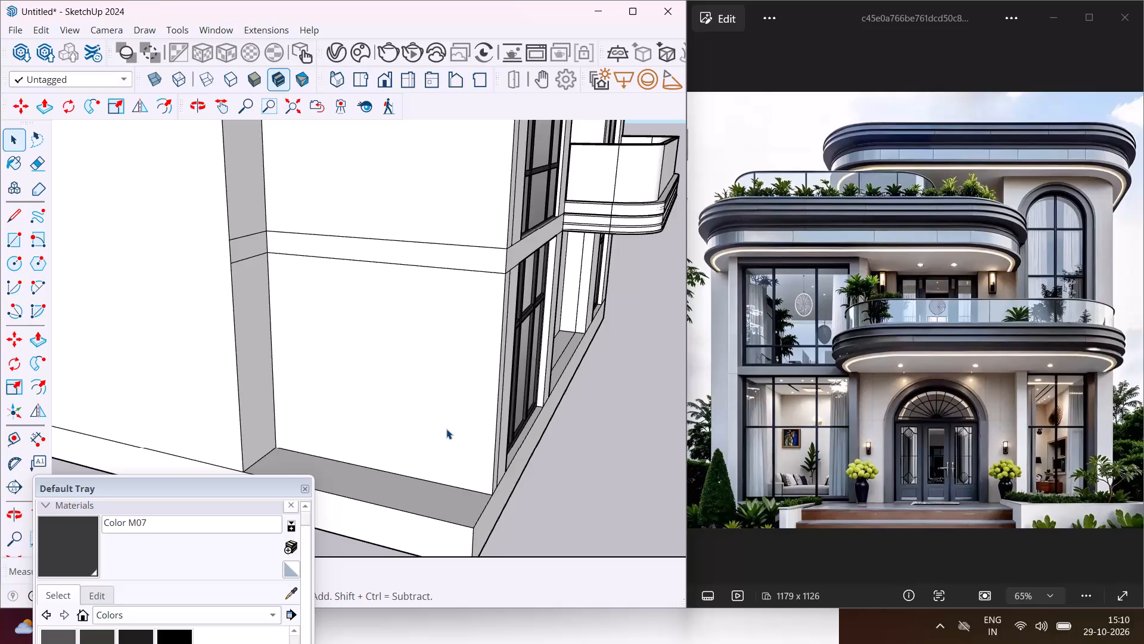
Examine the plinth and the front façade from the side corner, from above and from the front.
scroll(498, 342, down, 5)
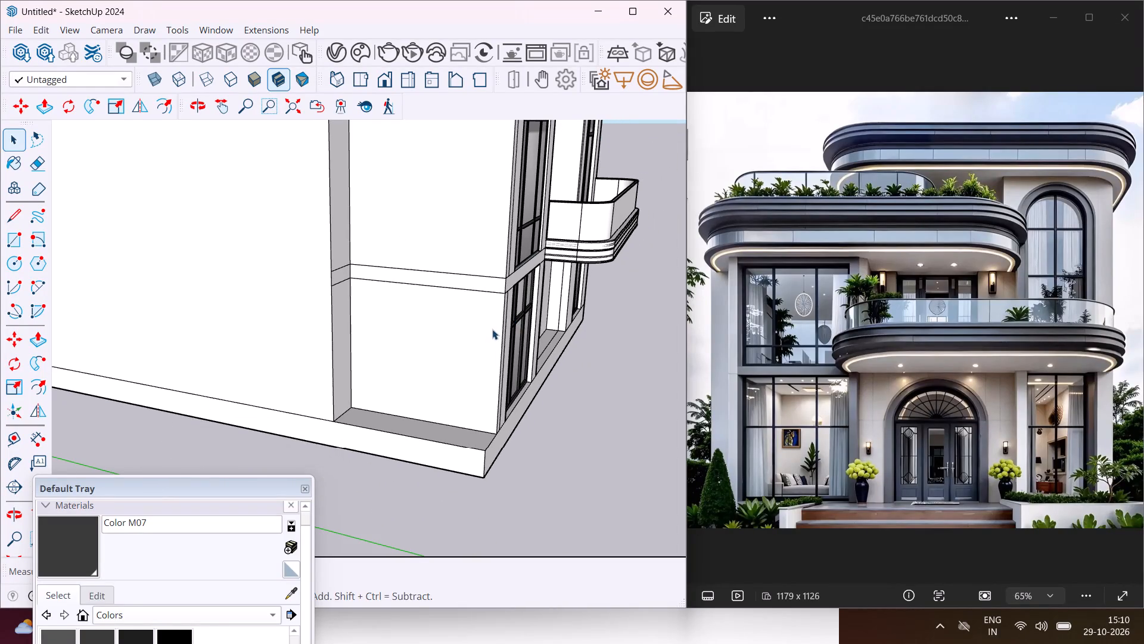
middle_drag(511, 458, 338, 408)
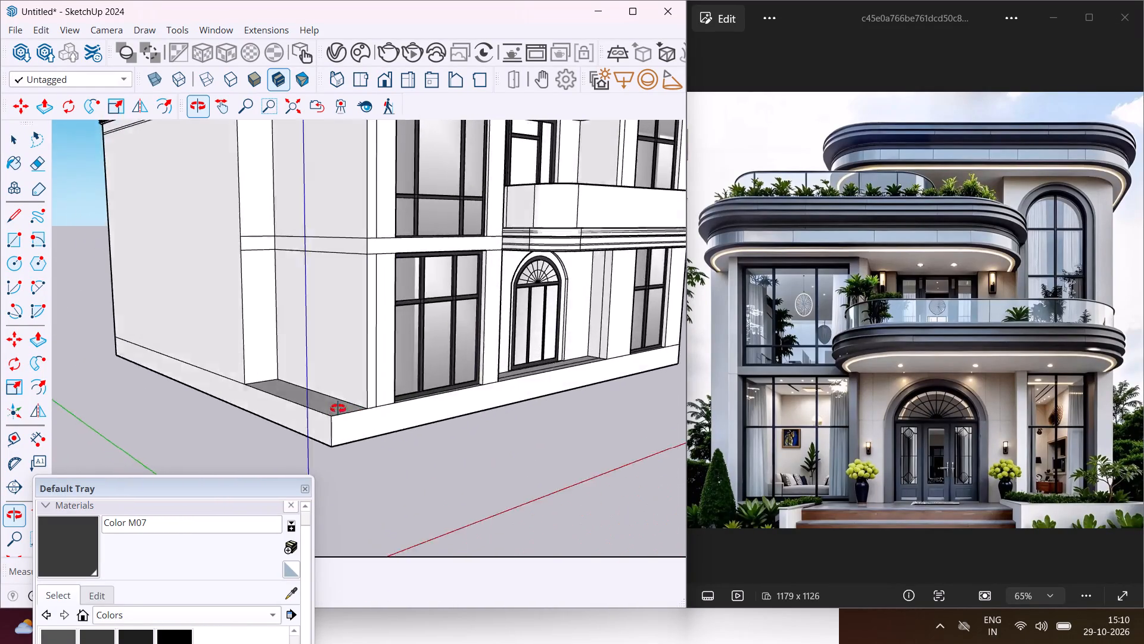
middle_drag(338, 408, 306, 397)
scroll(385, 377, up, 3)
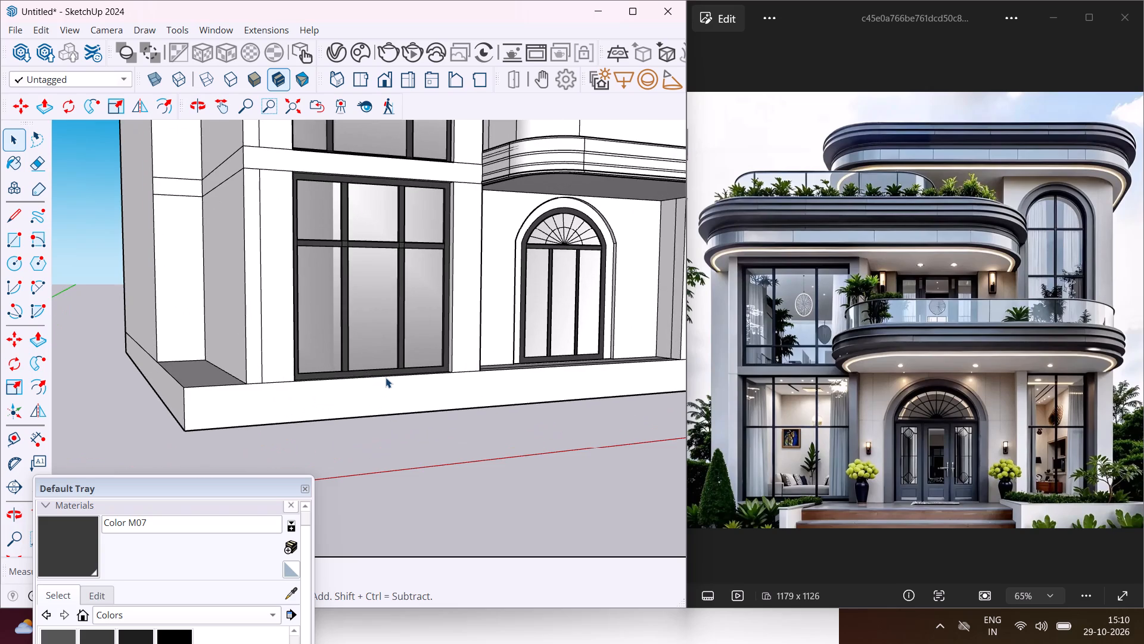
click(223, 106)
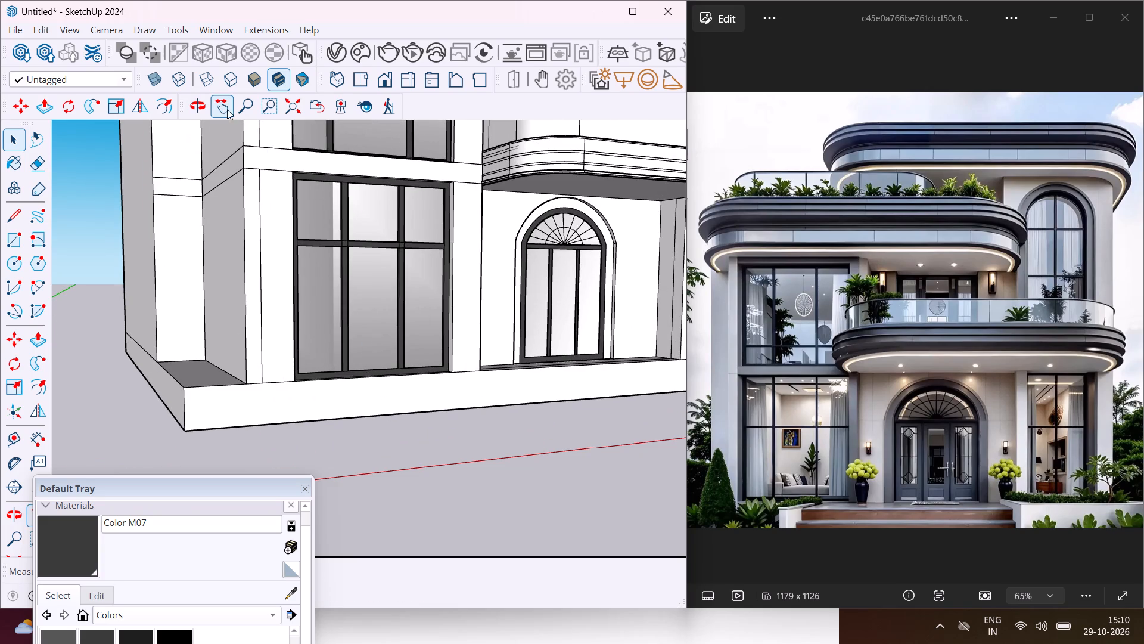
drag(360, 298, 365, 373)
middle_drag(332, 277, 336, 388)
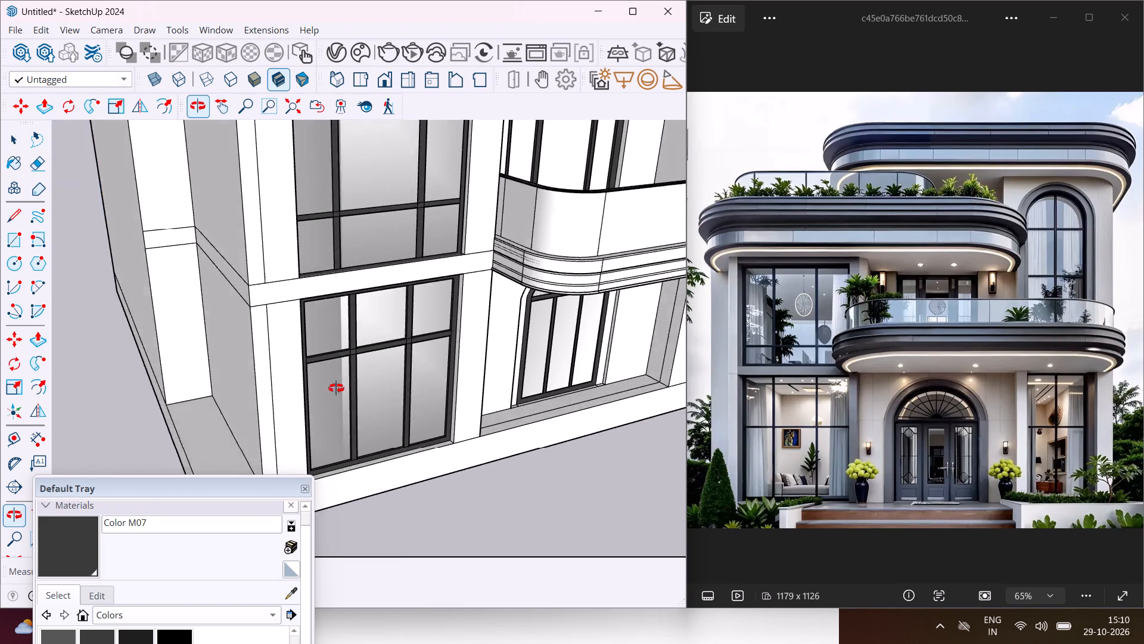
middle_drag(336, 388, 315, 465)
scroll(237, 297, down, 16)
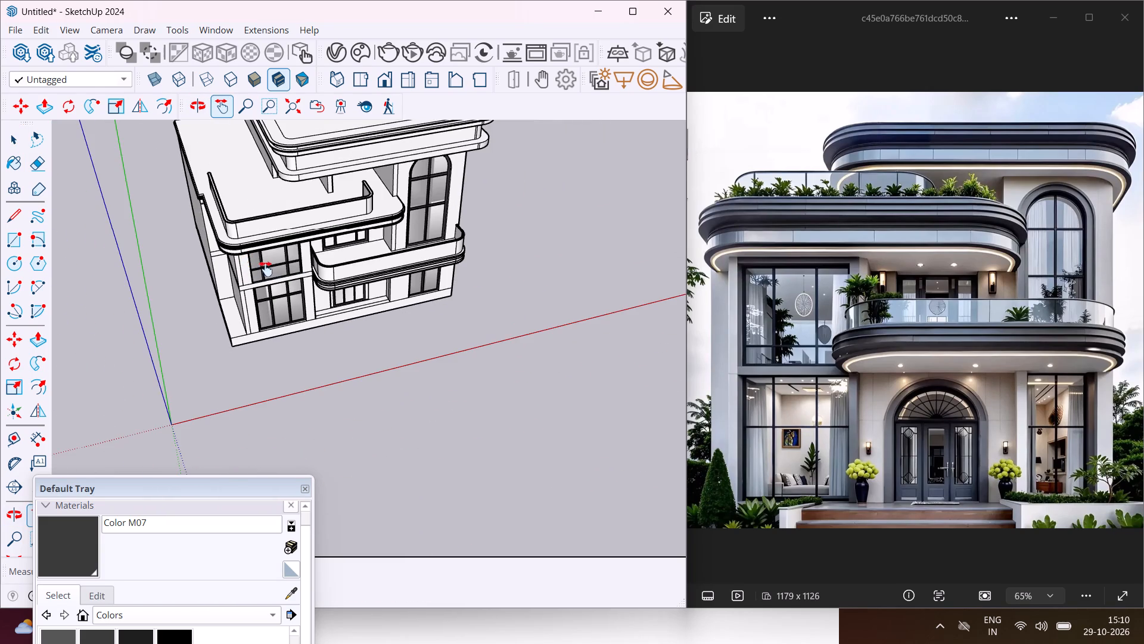
middle_drag(271, 266, 231, 193)
scroll(274, 202, up, 4)
middle_drag(299, 260, 263, 157)
scroll(302, 222, up, 3)
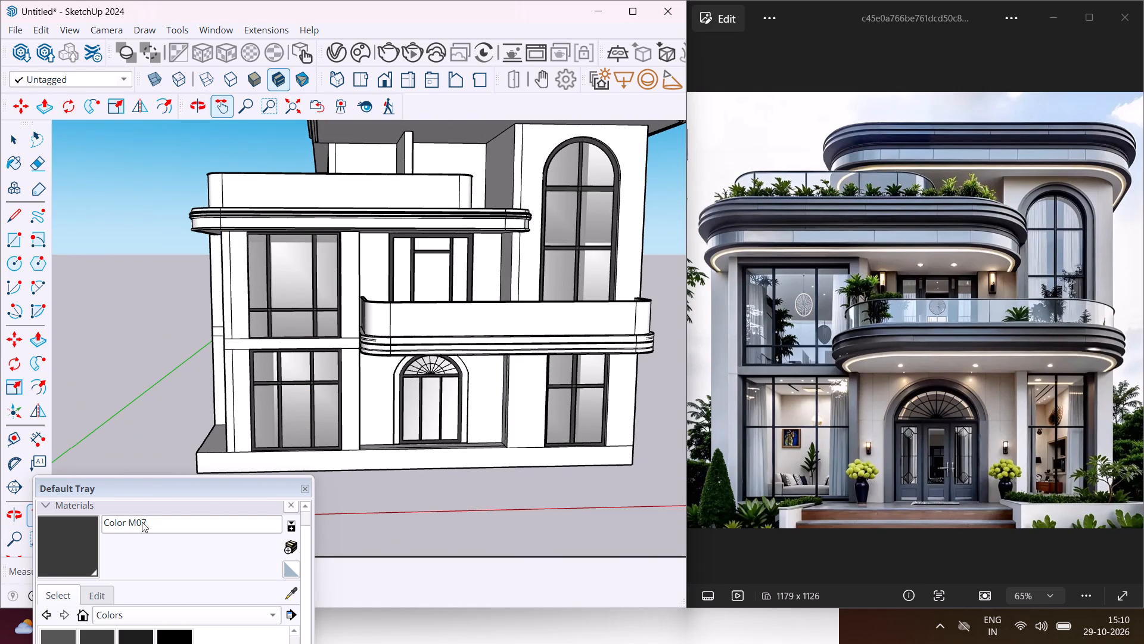
Paint the front face of the recessed band under the first-floor roof slab with Translucent Glass Blue from the Glass and Mirrors collection.
drag(136, 484, 152, 341)
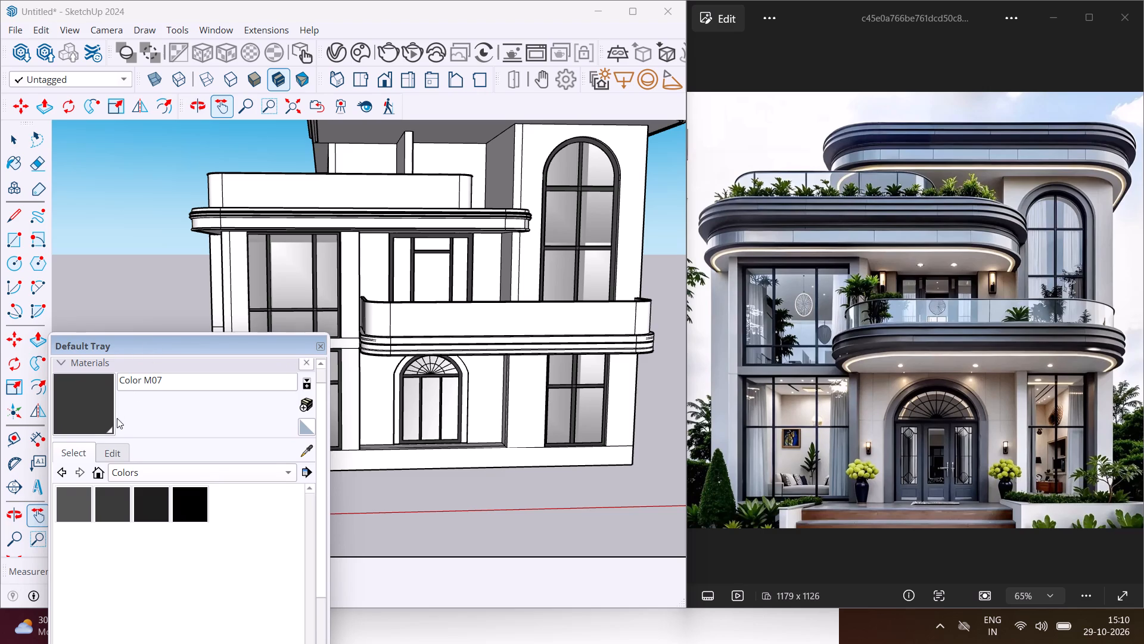
scroll(122, 488, up, 3)
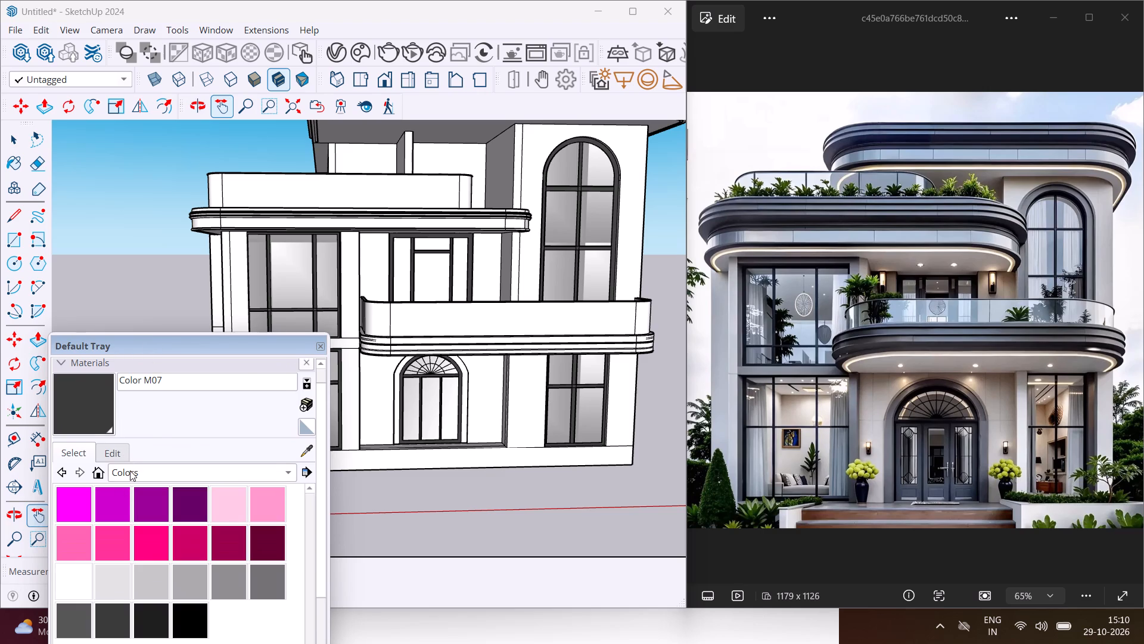
click(130, 470)
click(151, 627)
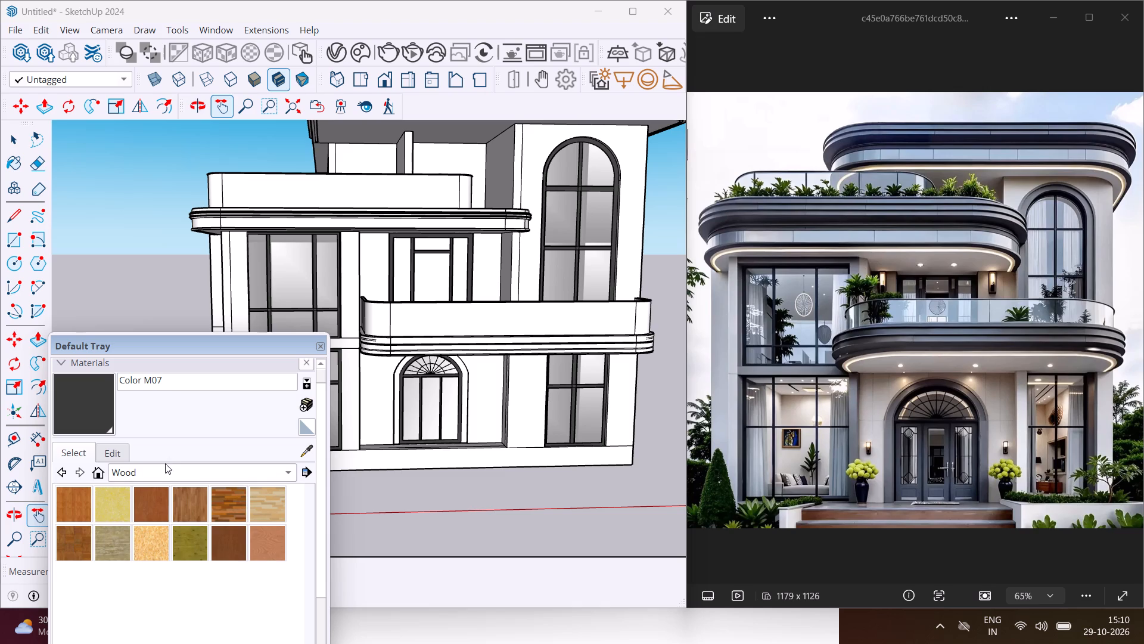
click(173, 470)
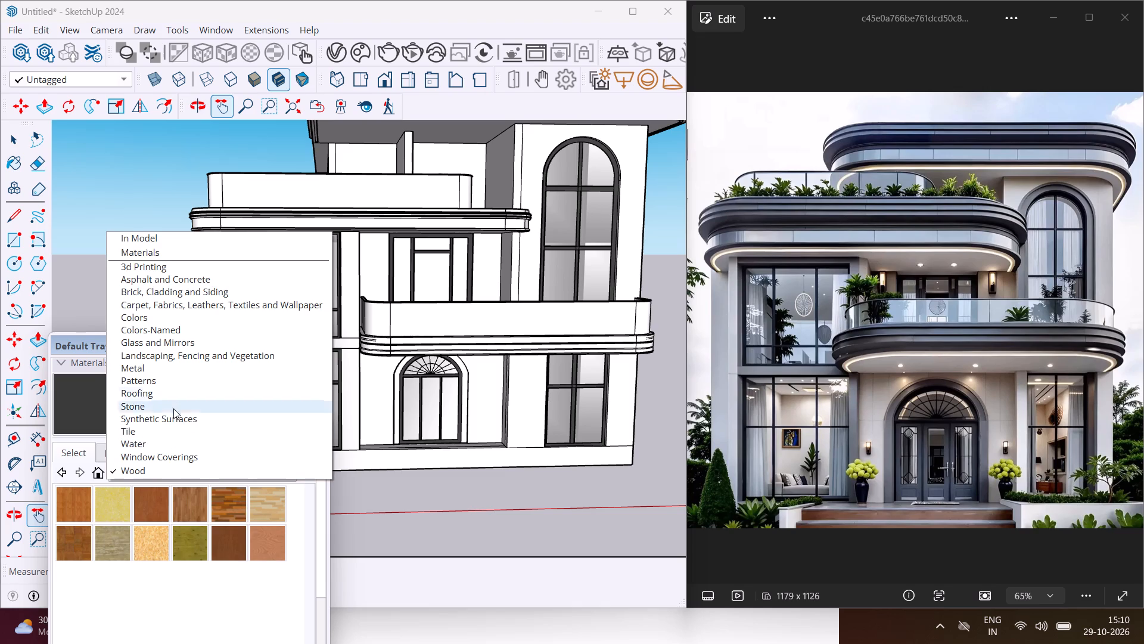
click(176, 343)
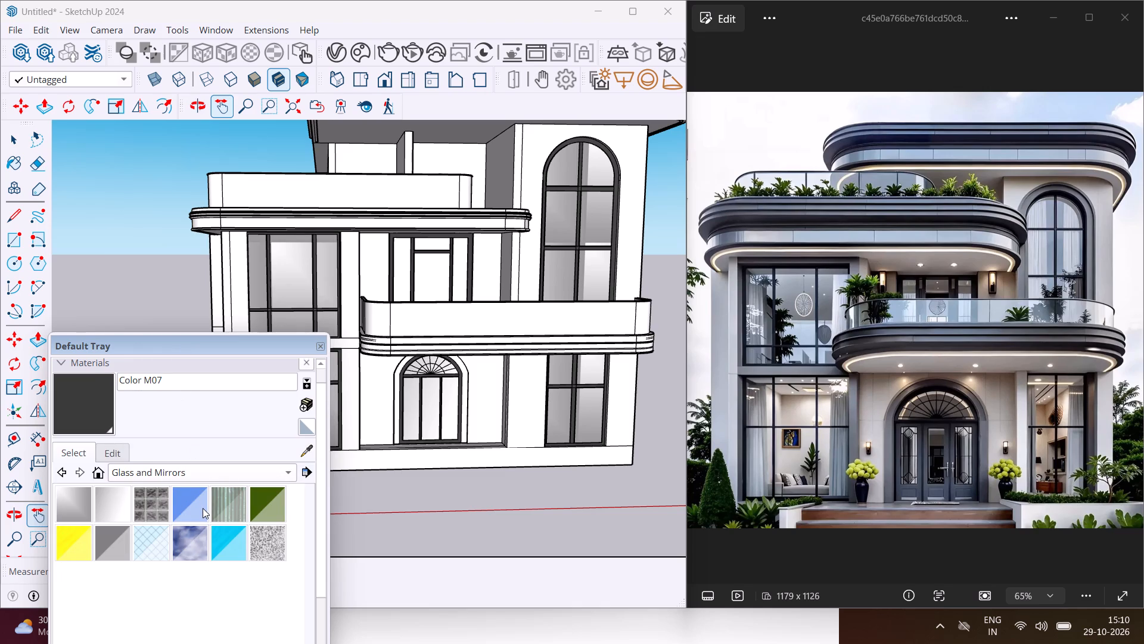
click(203, 508)
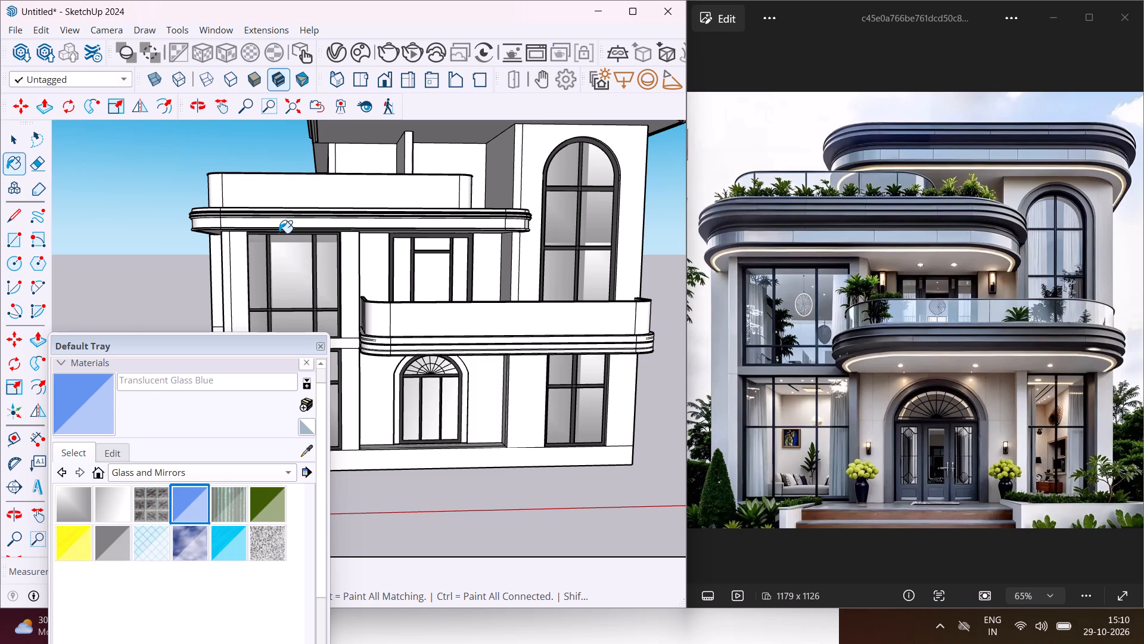
scroll(272, 218, up, 2)
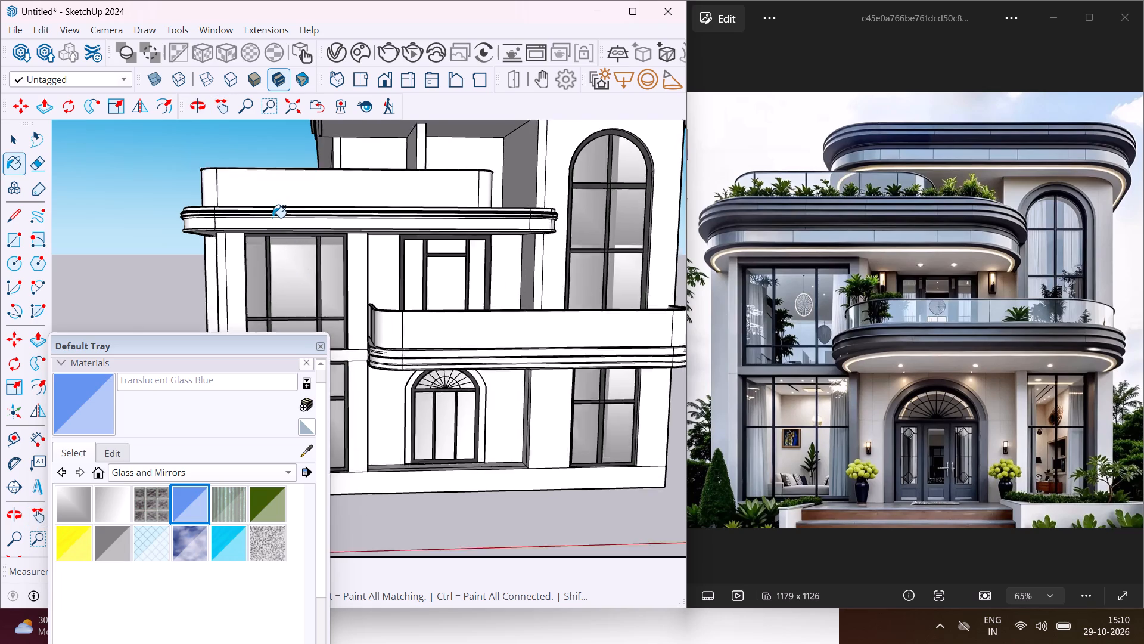
scroll(272, 218, up, 11)
click(268, 234)
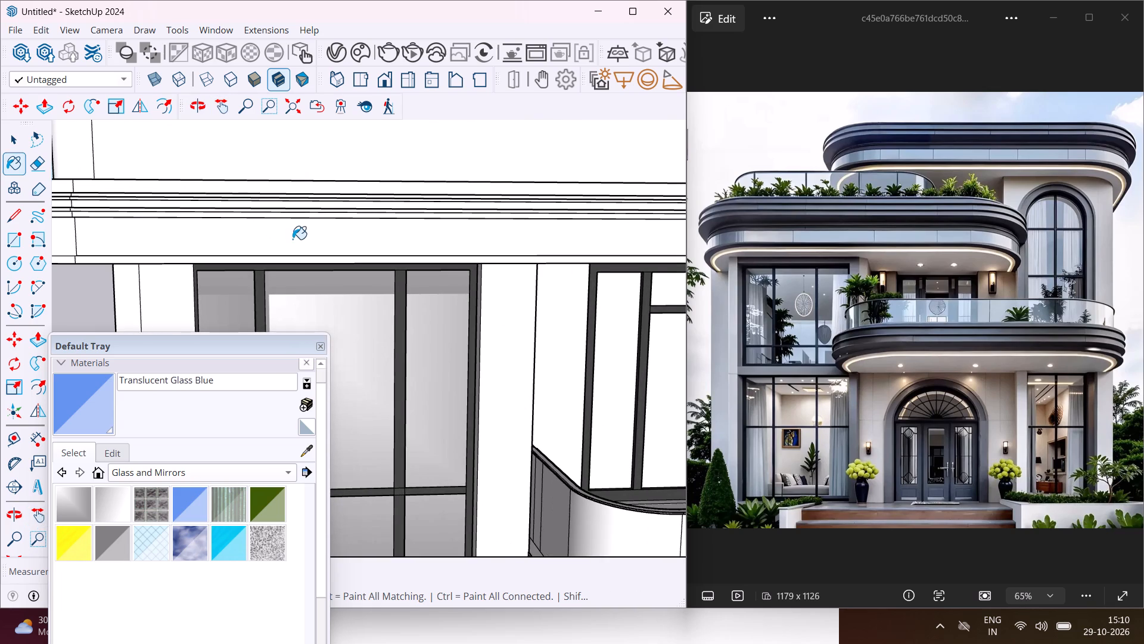
scroll(293, 239, down, 9)
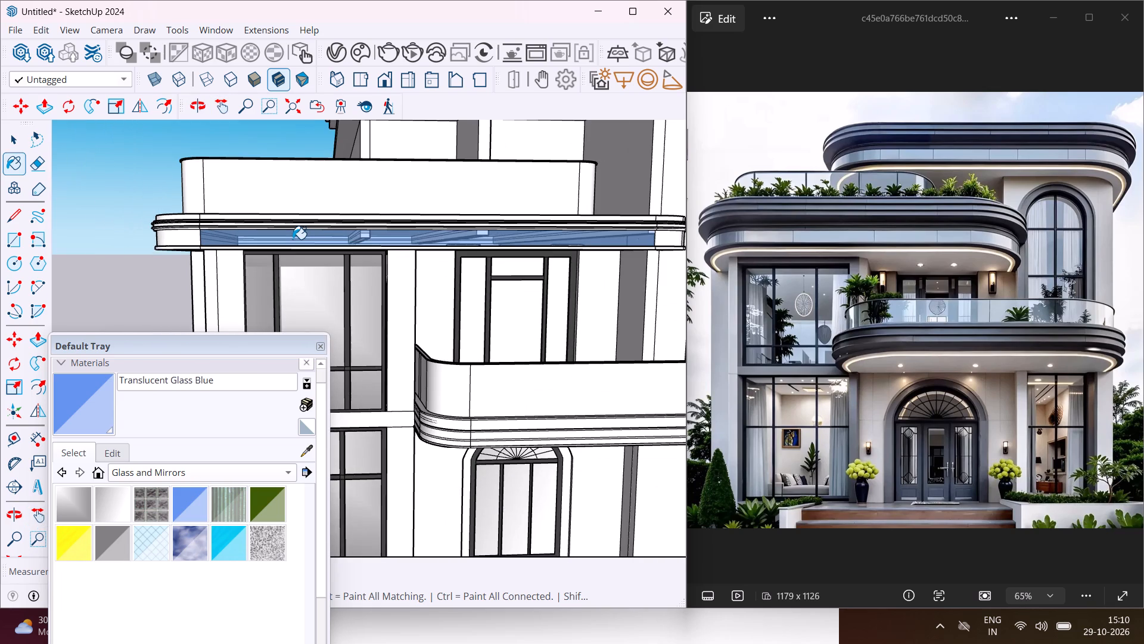
Paint the same band's left rounded corner and left side face with Translucent Glass Blue.
middle_drag(293, 239, 572, 241)
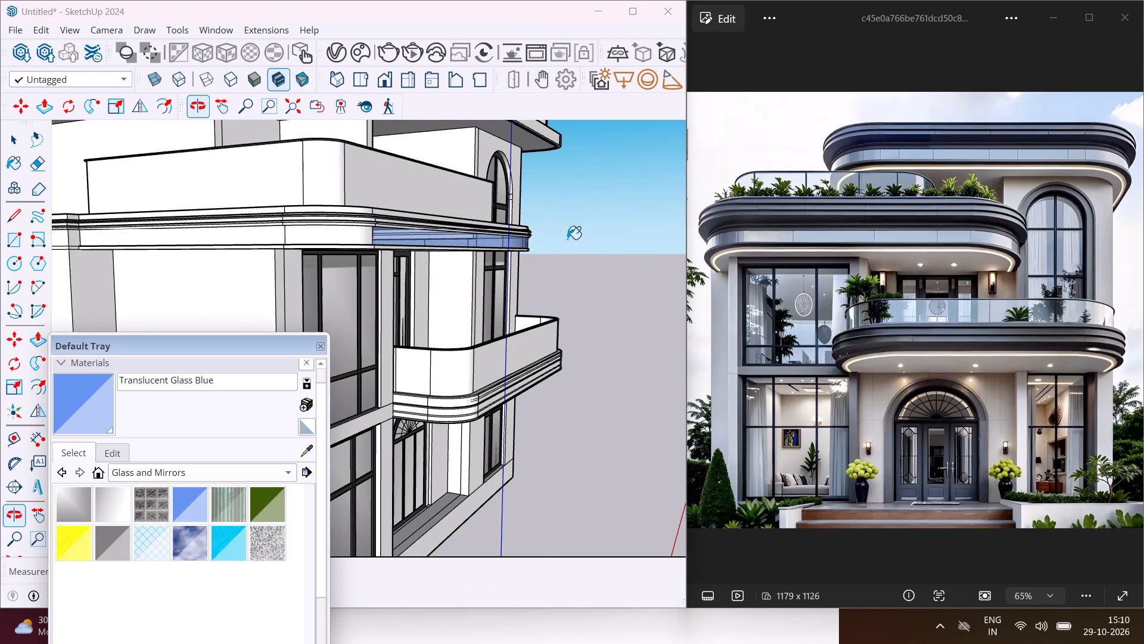
scroll(341, 239, up, 3)
click(341, 239)
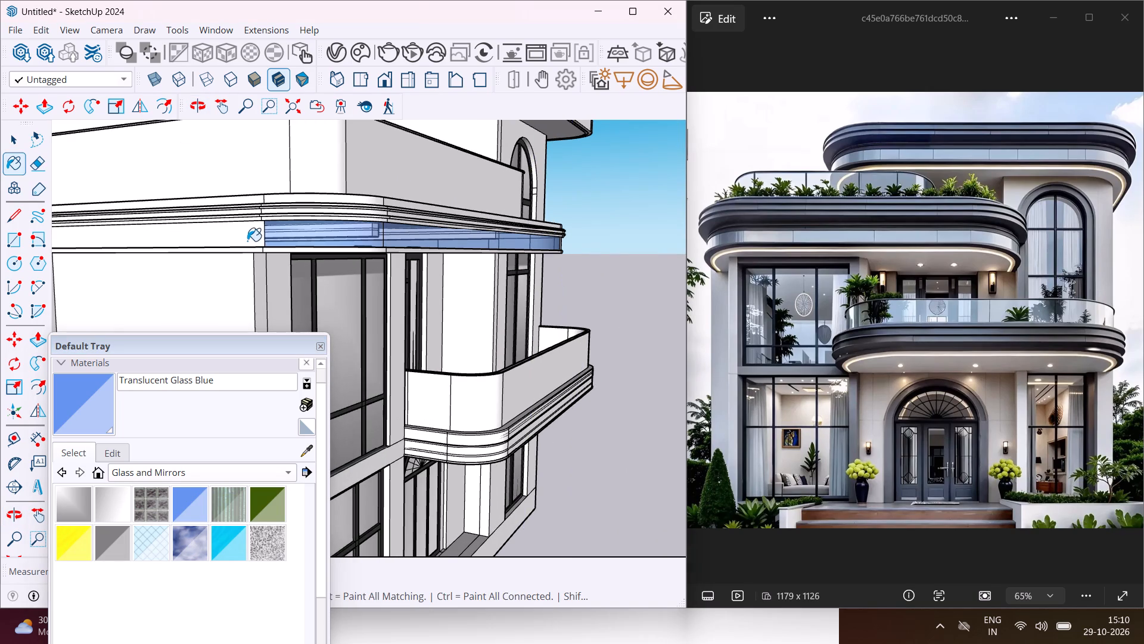
click(247, 241)
scroll(323, 234, down, 6)
middle_drag(489, 241, 433, 245)
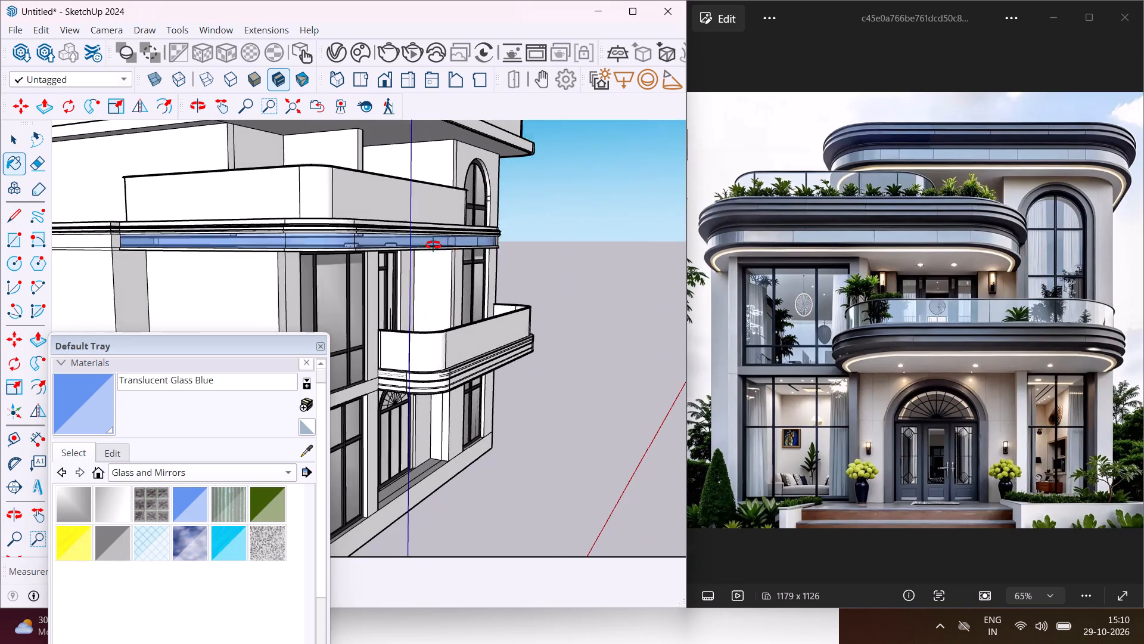
Paint the remaining faces of the band around its right rounded corner and right end with Translucent Glass Blue.
middle_drag(433, 245, 161, 243)
scroll(428, 245, up, 2)
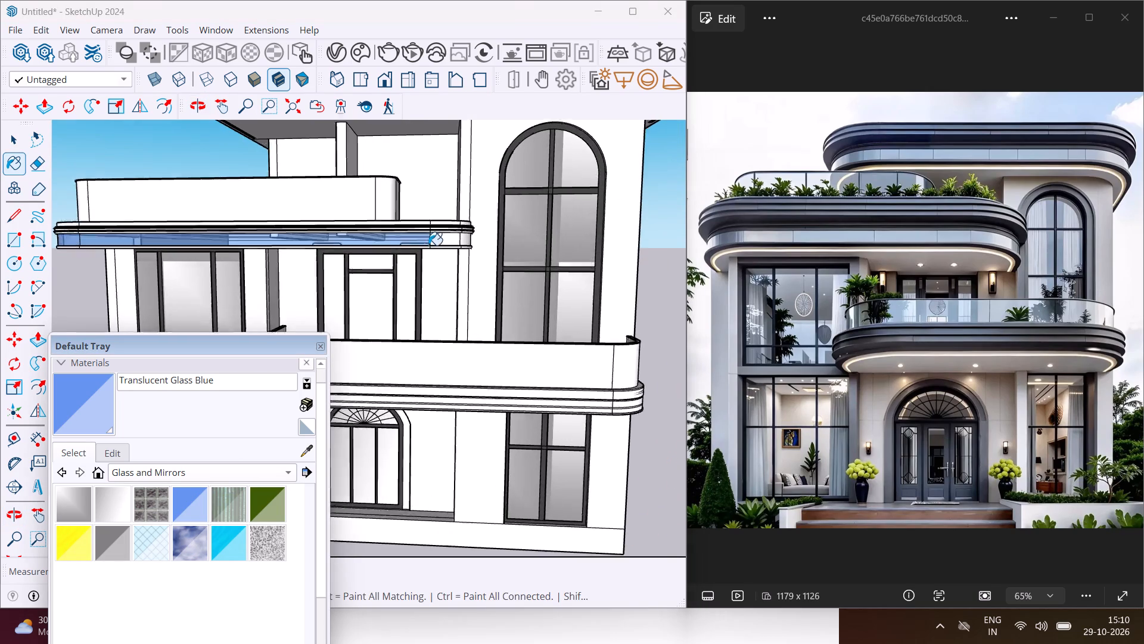
scroll(428, 245, up, 5)
click(444, 240)
click(490, 234)
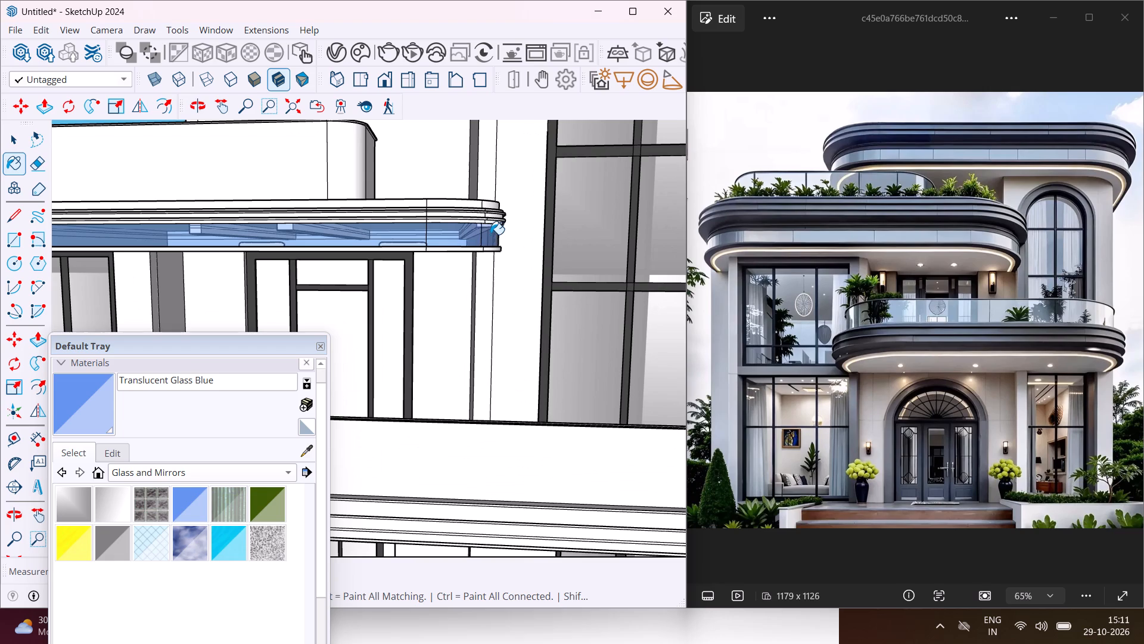
middle_drag(476, 232, 272, 237)
scroll(417, 231, up, 3)
click(416, 234)
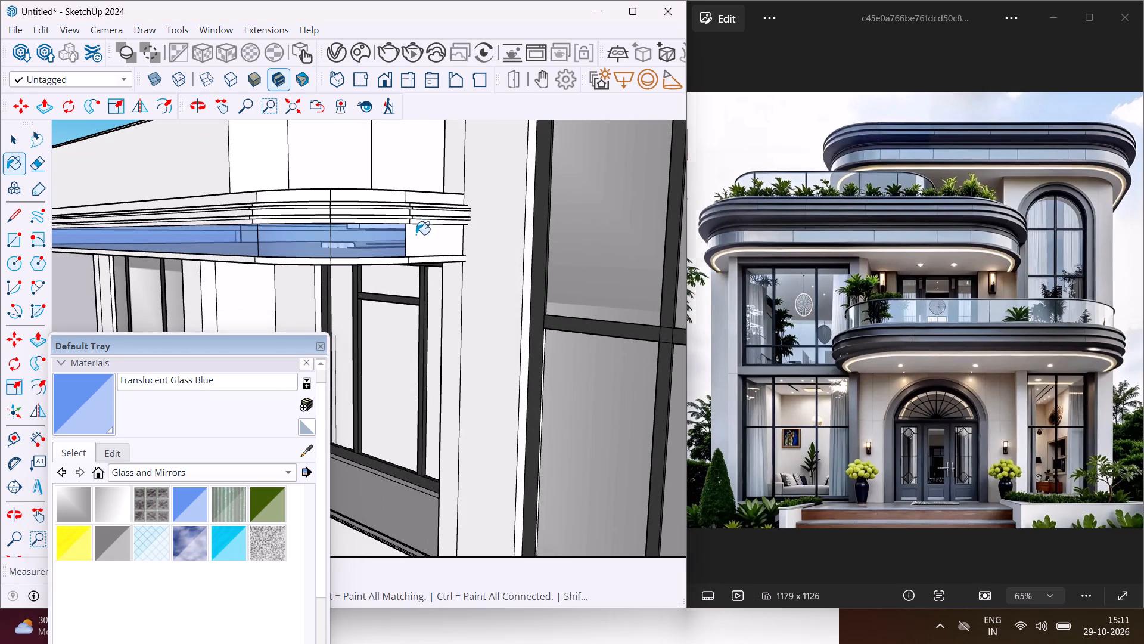
middle_drag(408, 236, 655, 256)
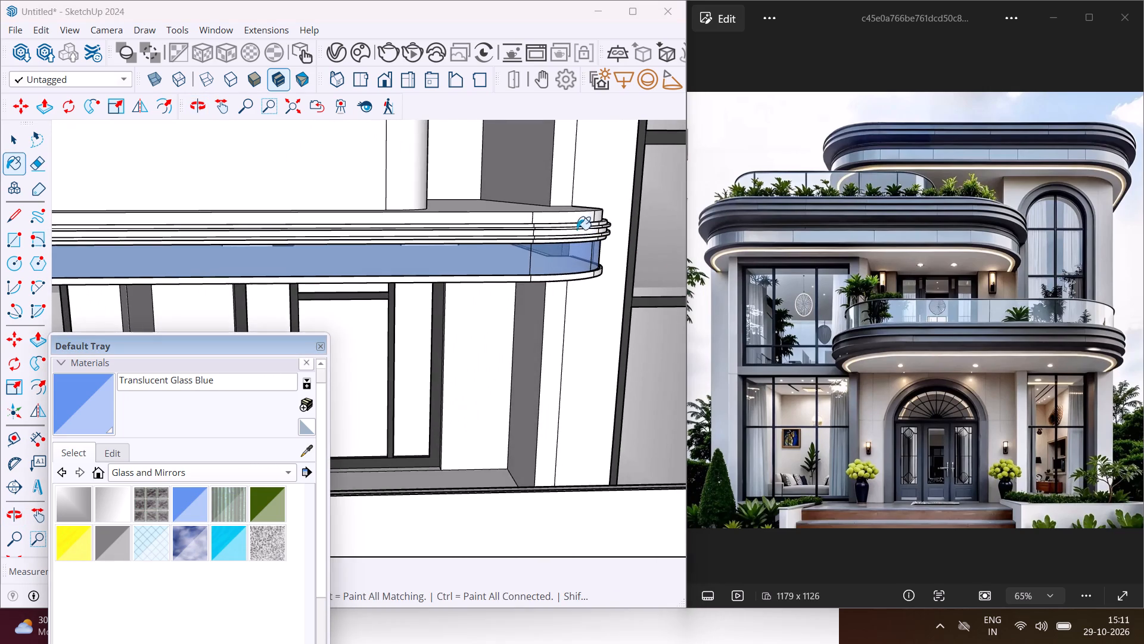
Paint the left side, rounded corner and front face of the band beneath the top roof with Translucent Glass Blue.
scroll(577, 197, down, 16)
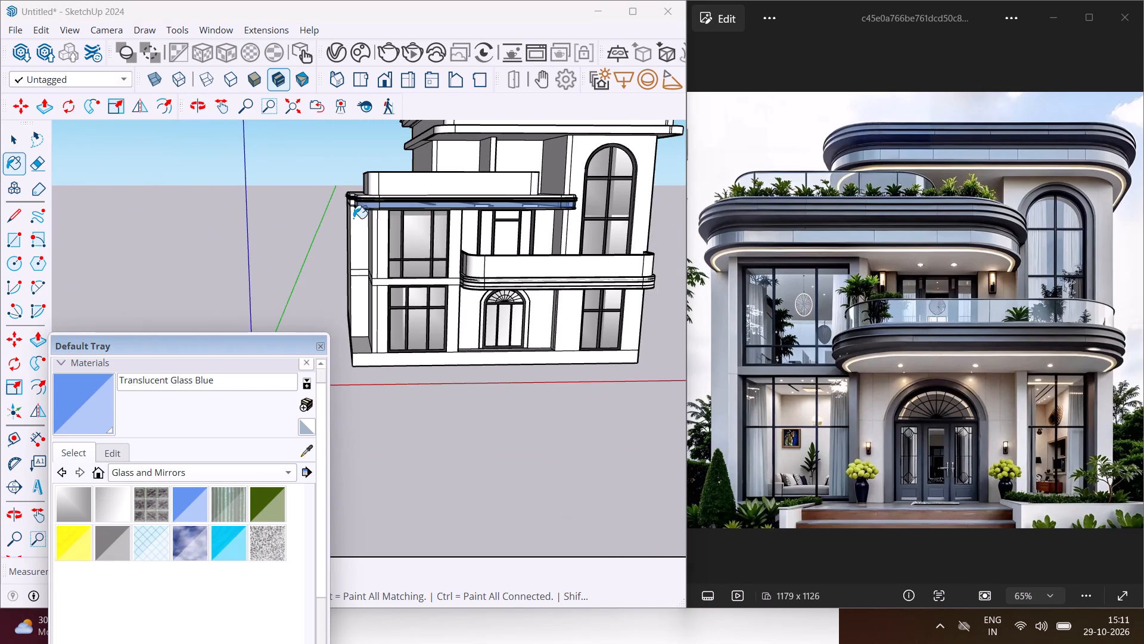
scroll(349, 208, up, 13)
scroll(355, 209, down, 3)
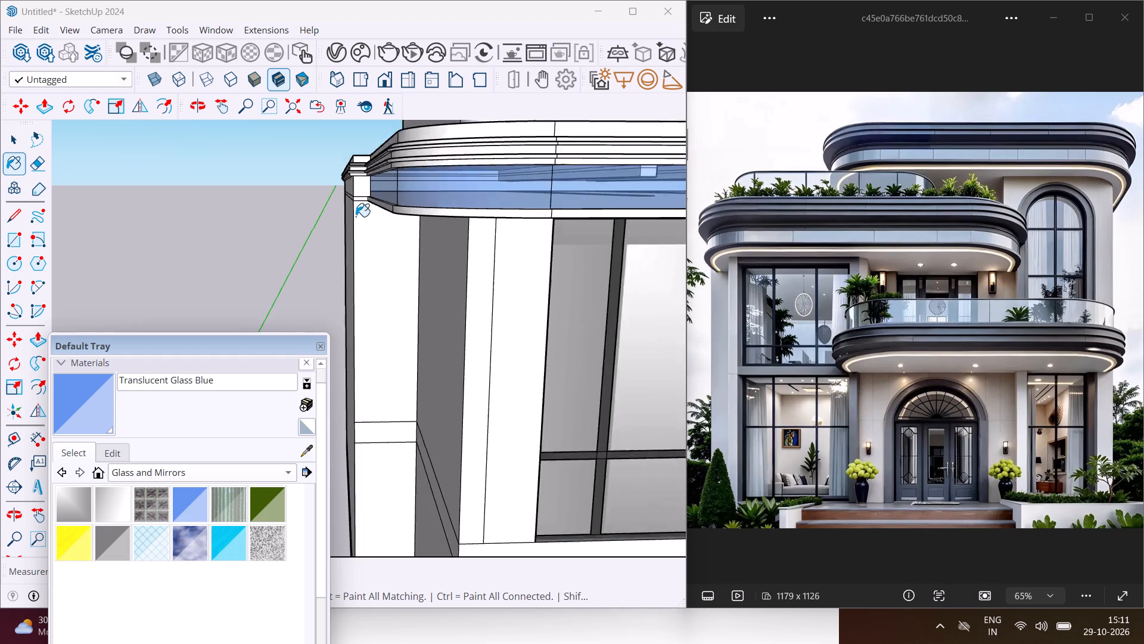
scroll(356, 216, down, 17)
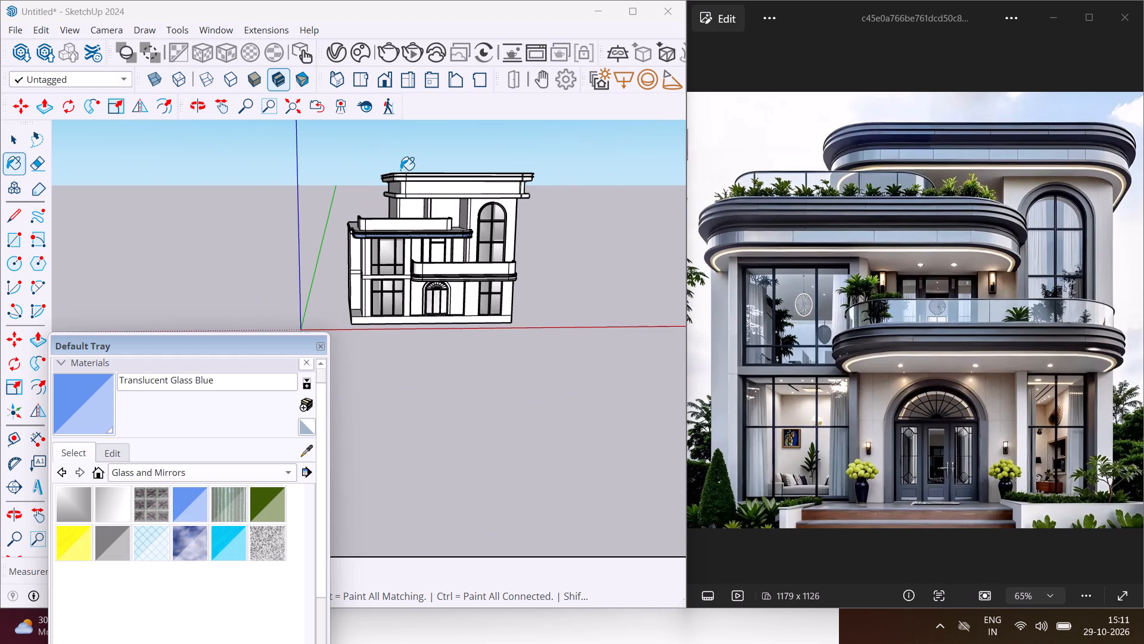
scroll(395, 166, up, 19)
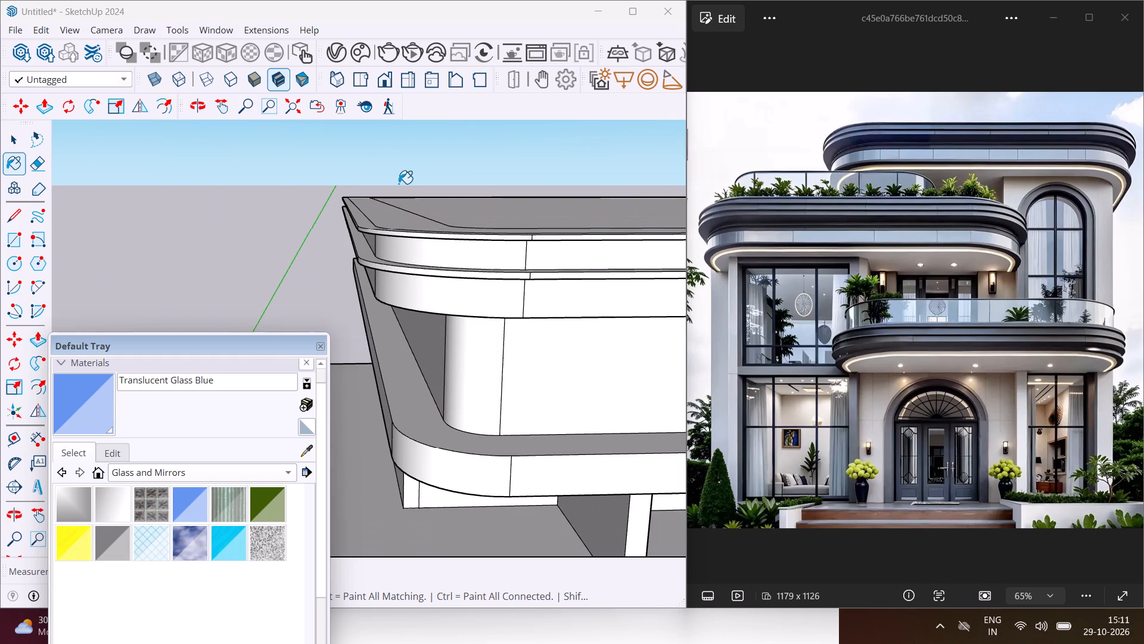
click(427, 338)
click(472, 349)
click(527, 358)
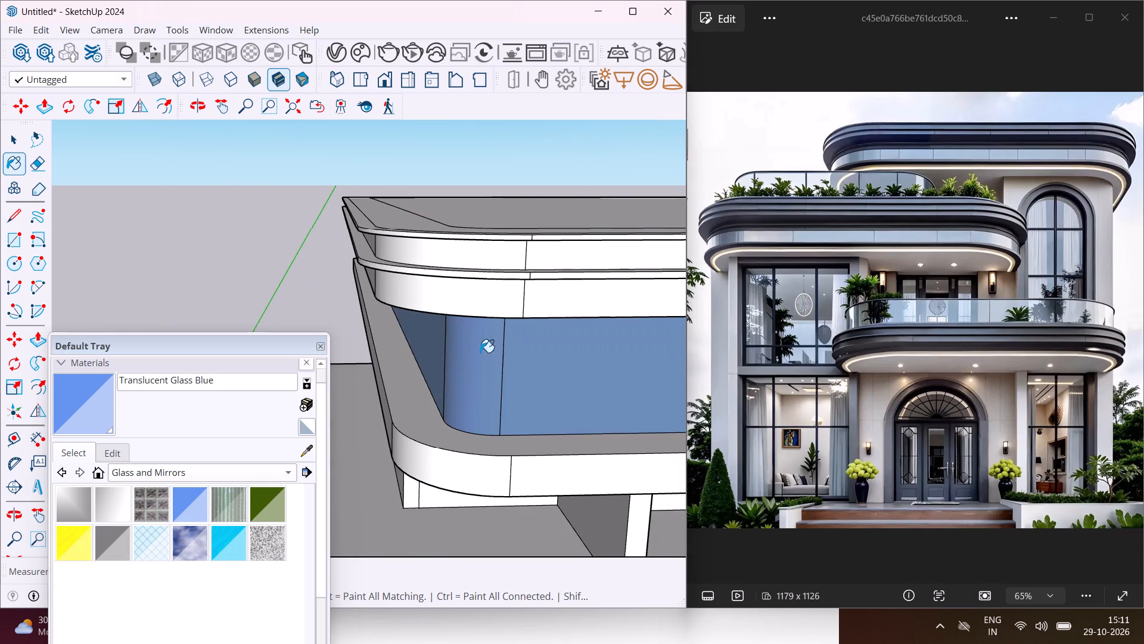
Paint the top roof band's right rounded corner, right side and narrow strip beside the front face with Translucent Glass Blue.
scroll(365, 333, down, 14)
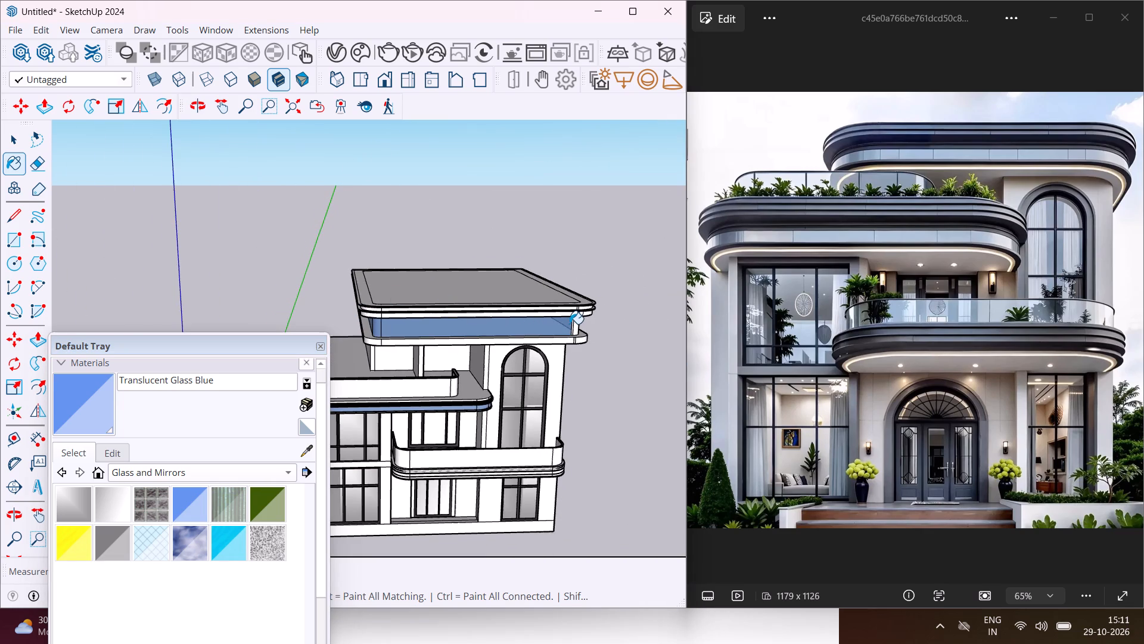
middle_drag(570, 324, 297, 293)
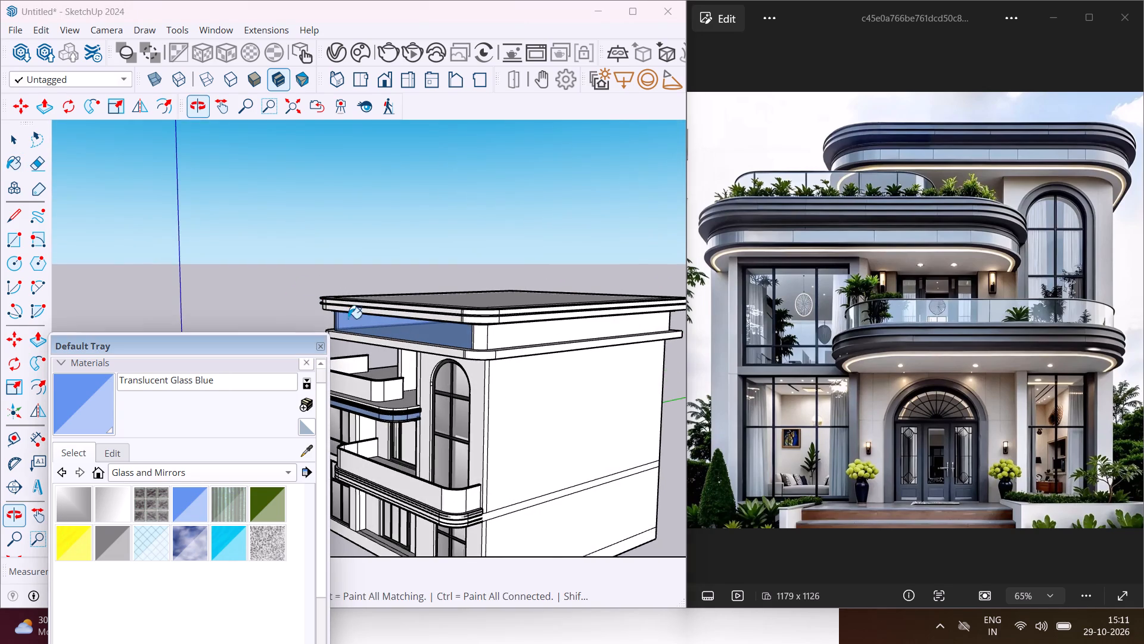
scroll(502, 346, up, 11)
click(472, 326)
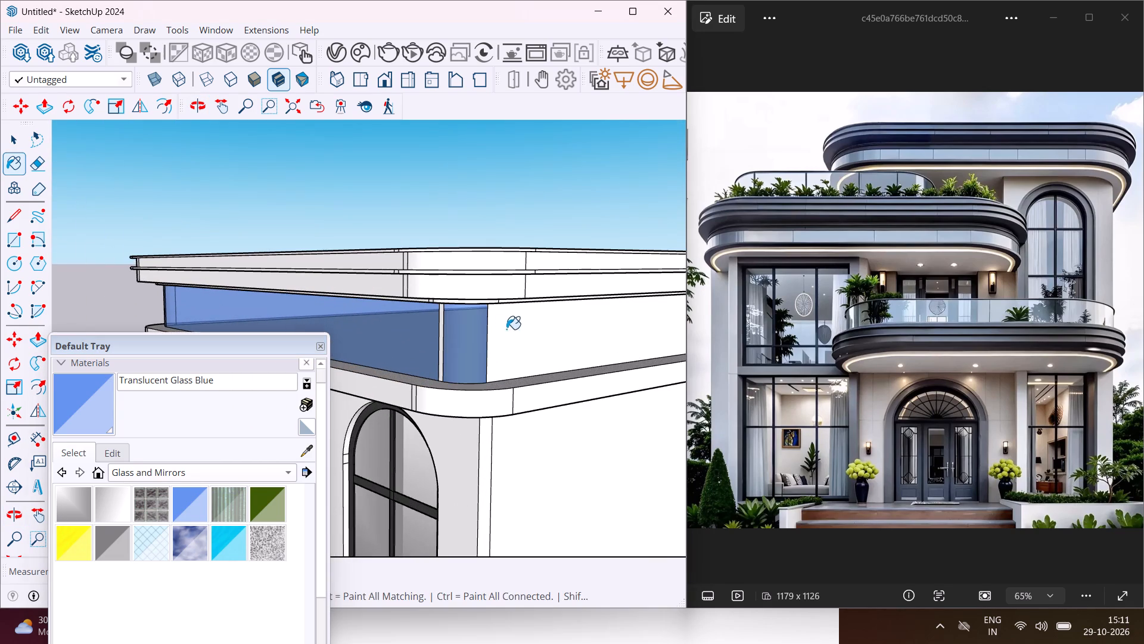
click(506, 329)
scroll(428, 329, up, 8)
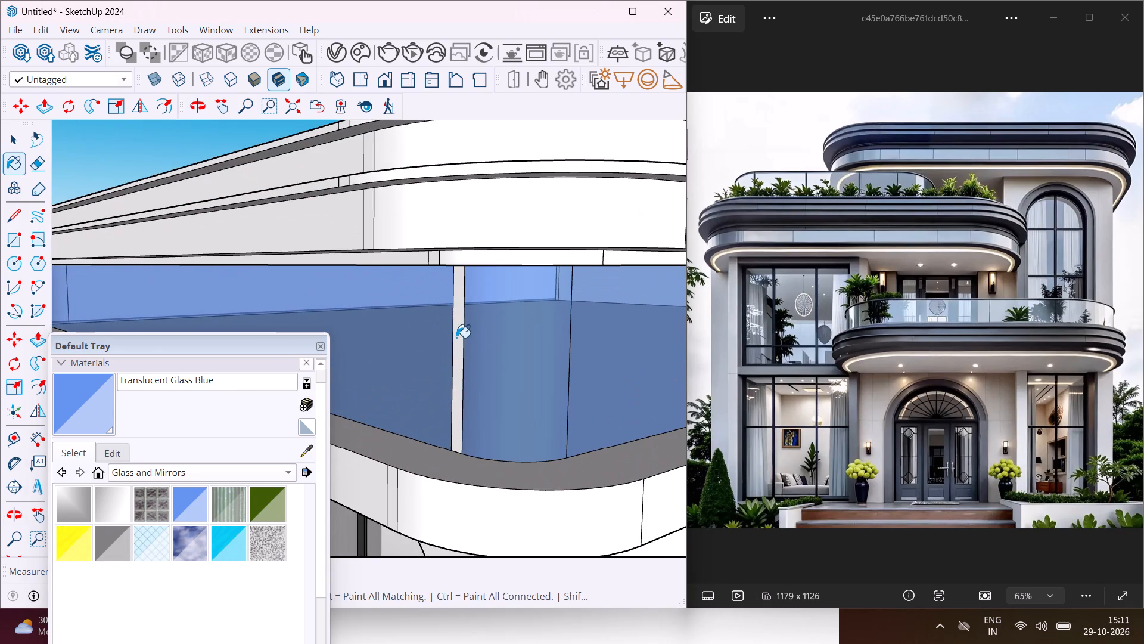
click(456, 338)
middle_drag(458, 333, 619, 356)
scroll(590, 330, down, 8)
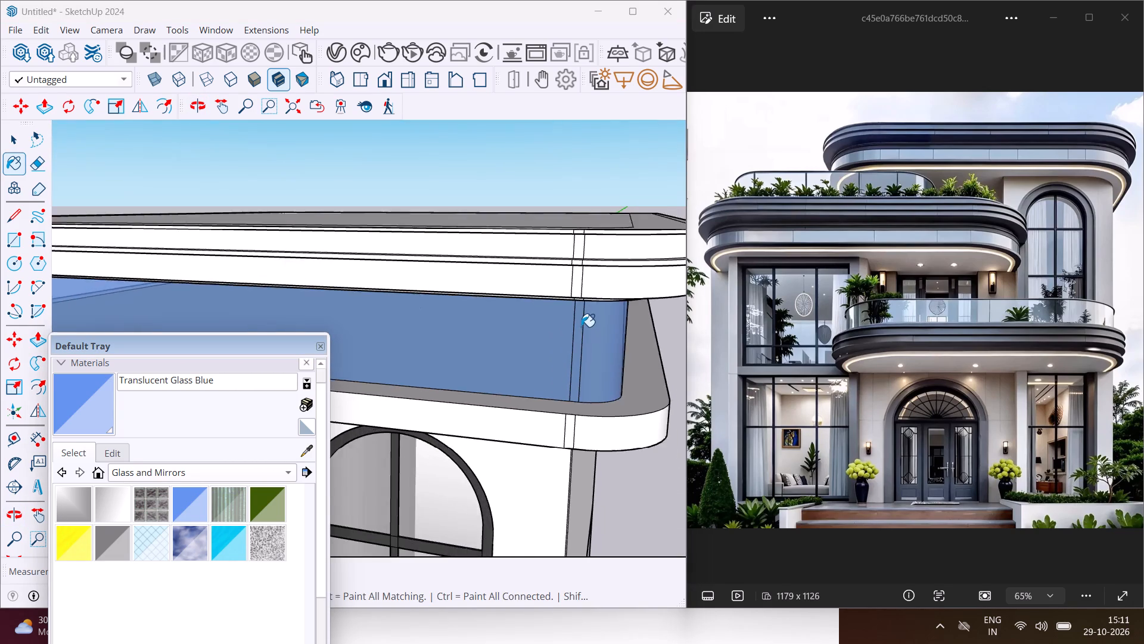
Paint the left end, rounded corner and front face of the projecting balcony parapet above the entrance with Mirror 02.
scroll(581, 327, down, 7)
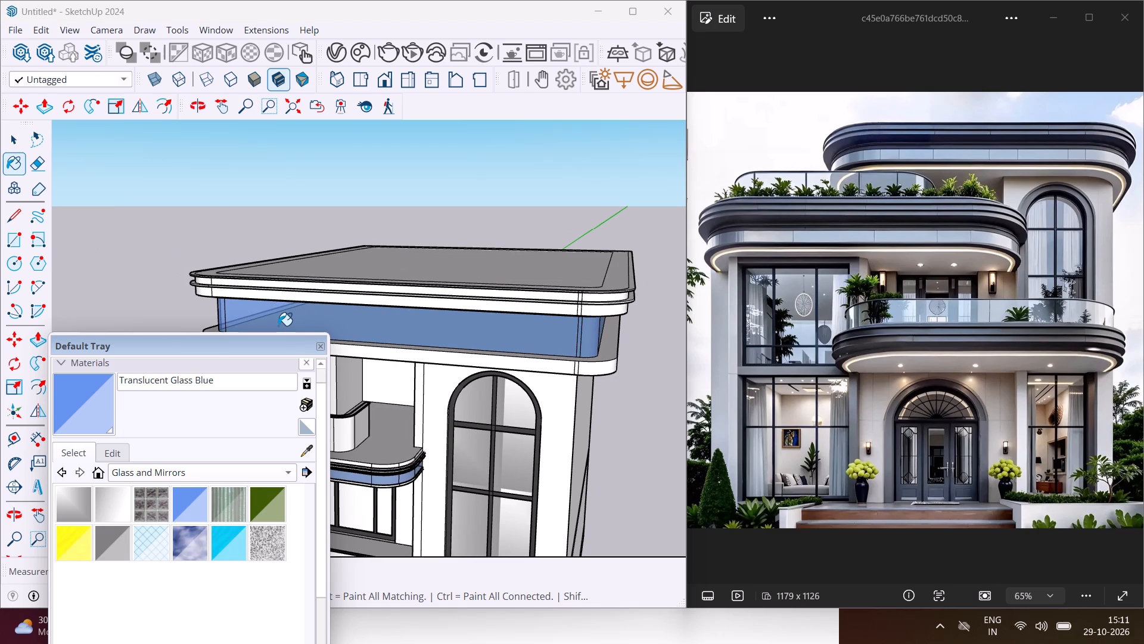
scroll(474, 236, down, 6)
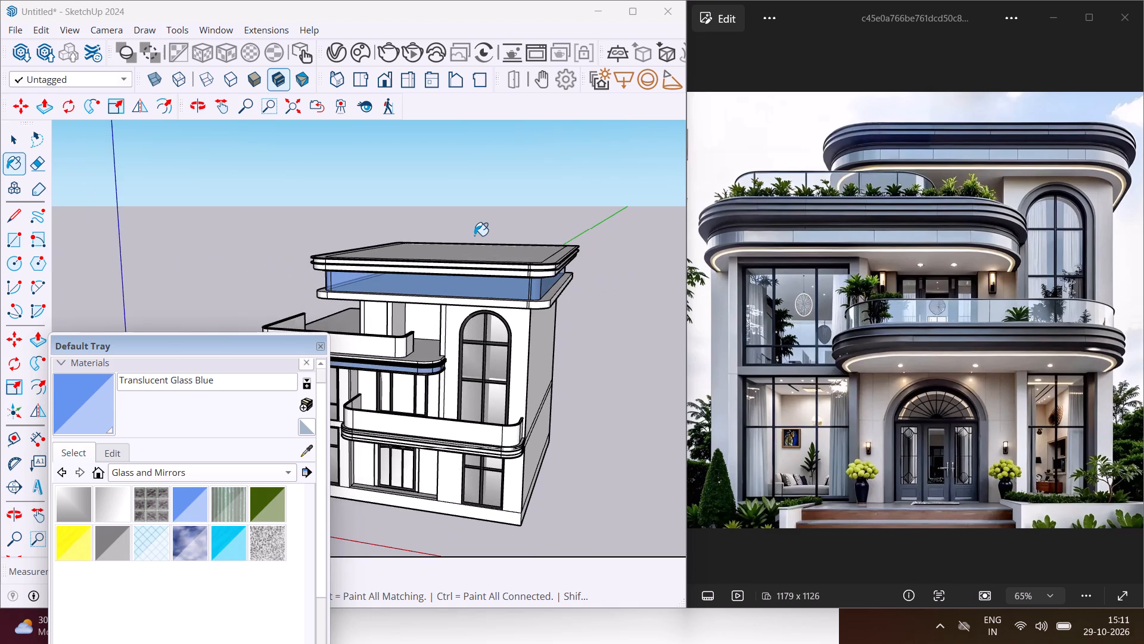
scroll(474, 236, down, 3)
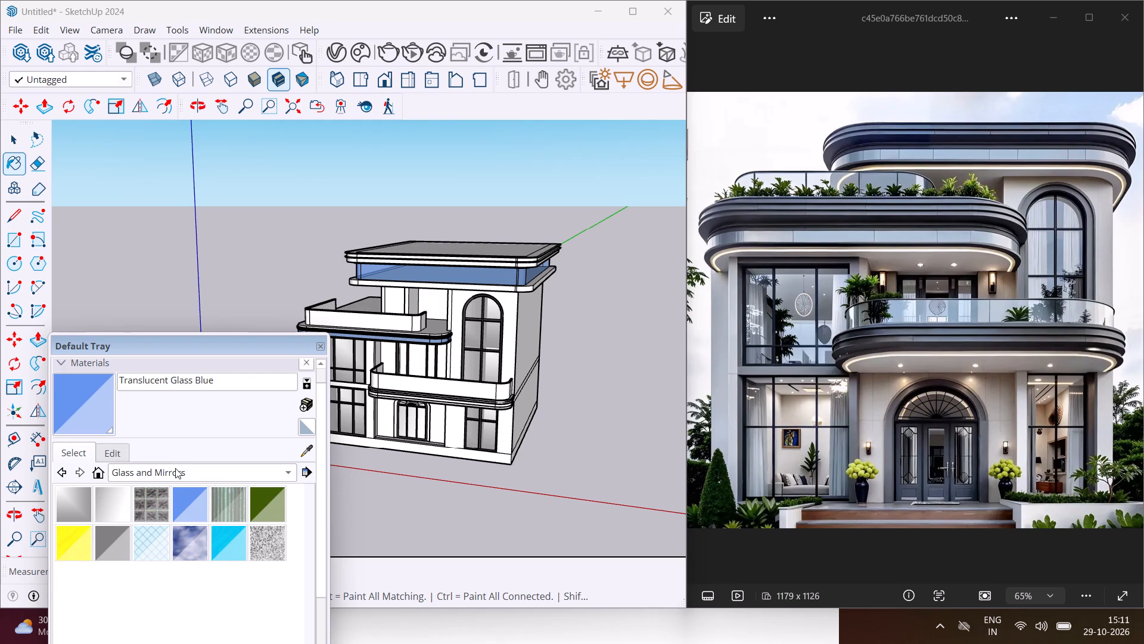
click(122, 504)
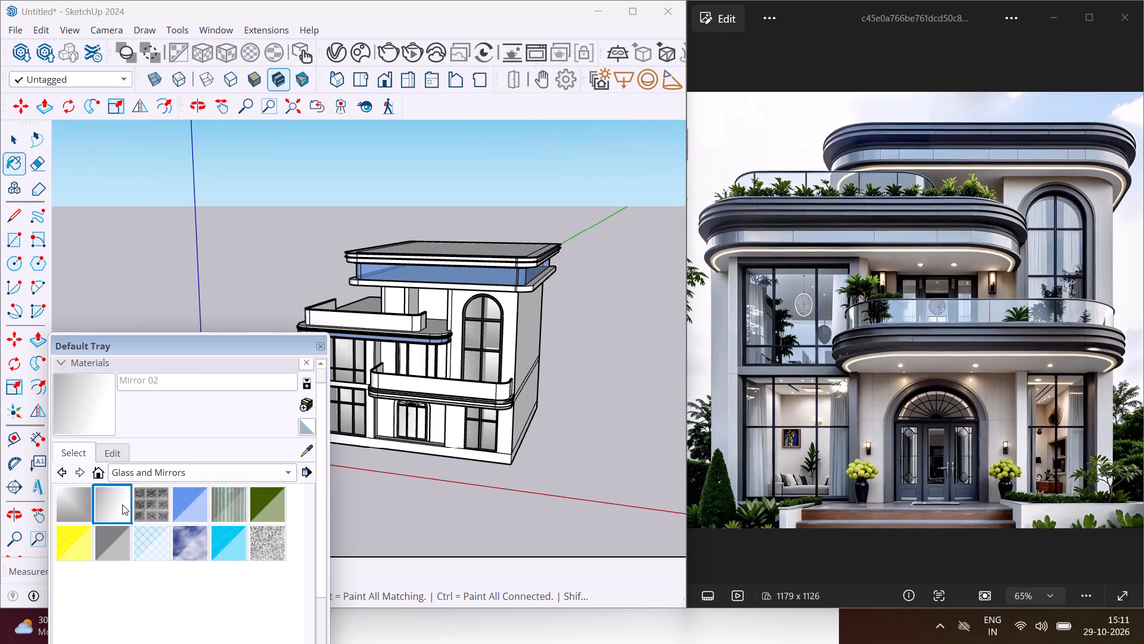
scroll(394, 388, up, 5)
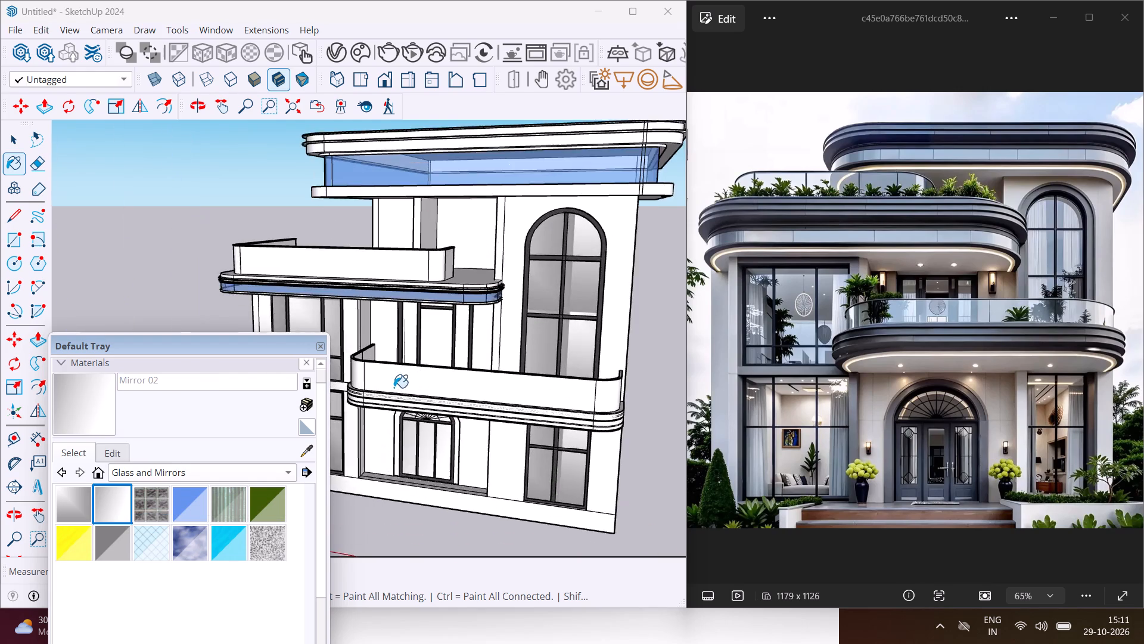
scroll(394, 388, up, 10)
middle_drag(377, 396, 637, 382)
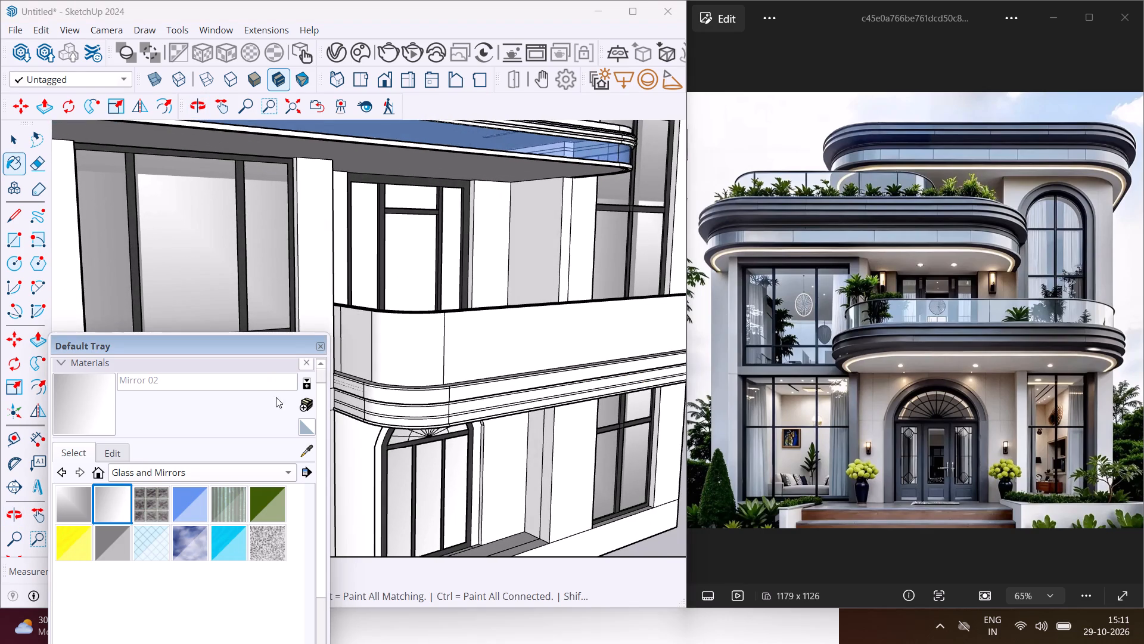
click(337, 324)
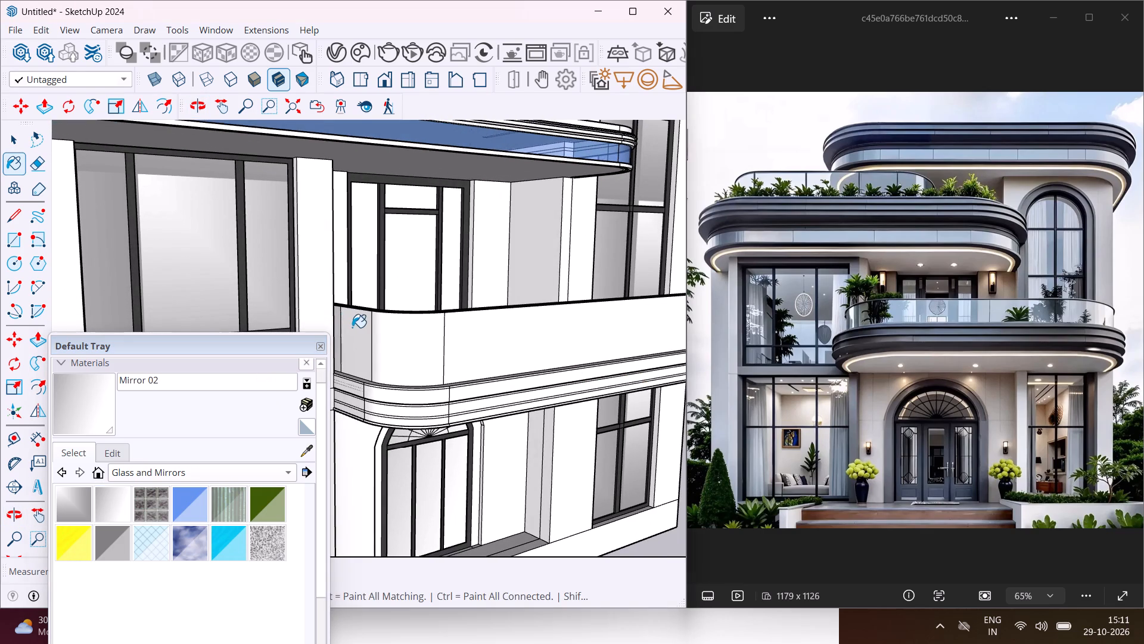
click(352, 327)
click(386, 333)
click(461, 353)
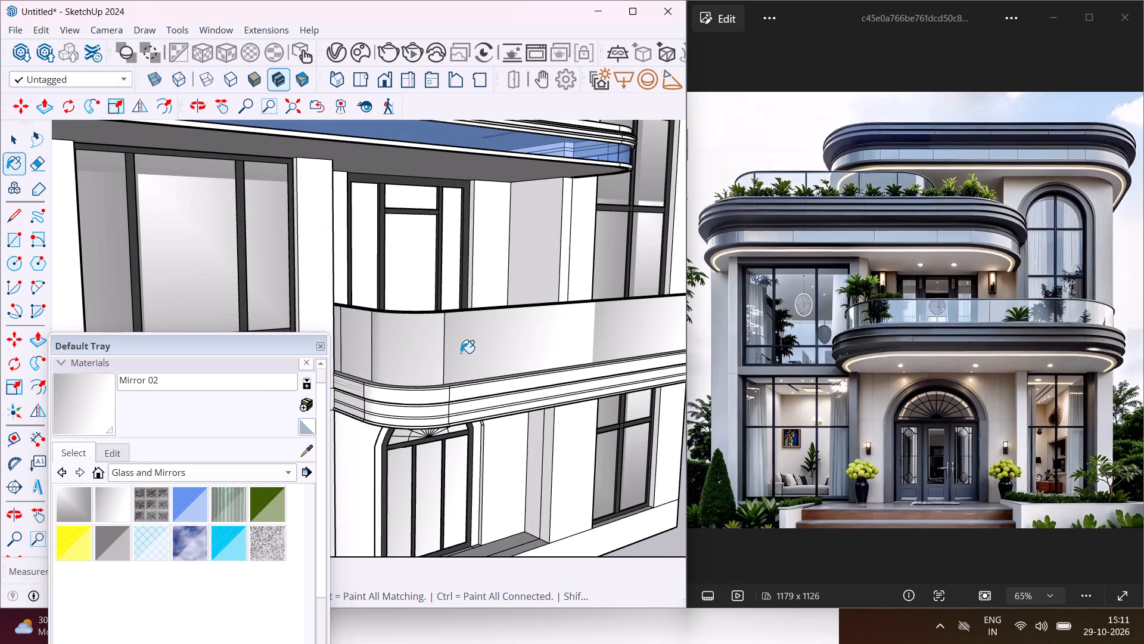
middle_drag(464, 353, 378, 351)
scroll(366, 351, down, 5)
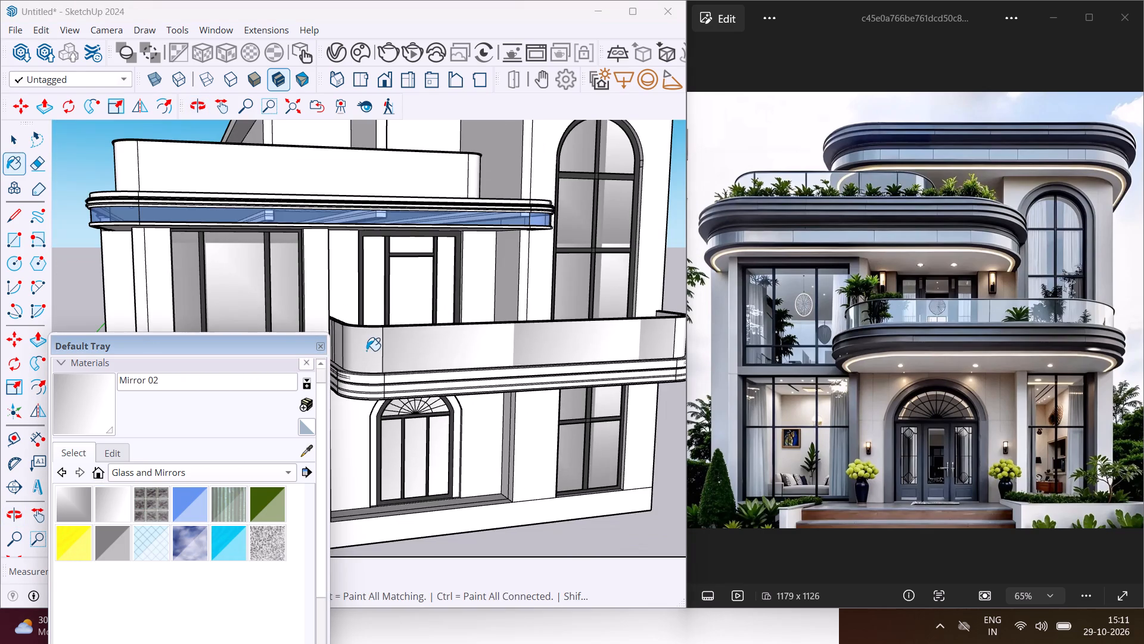
Paint the right rounded corner and right end of the parapet above the entrance, including the end's inner face, with Mirror 02.
middle_drag(542, 348, 312, 355)
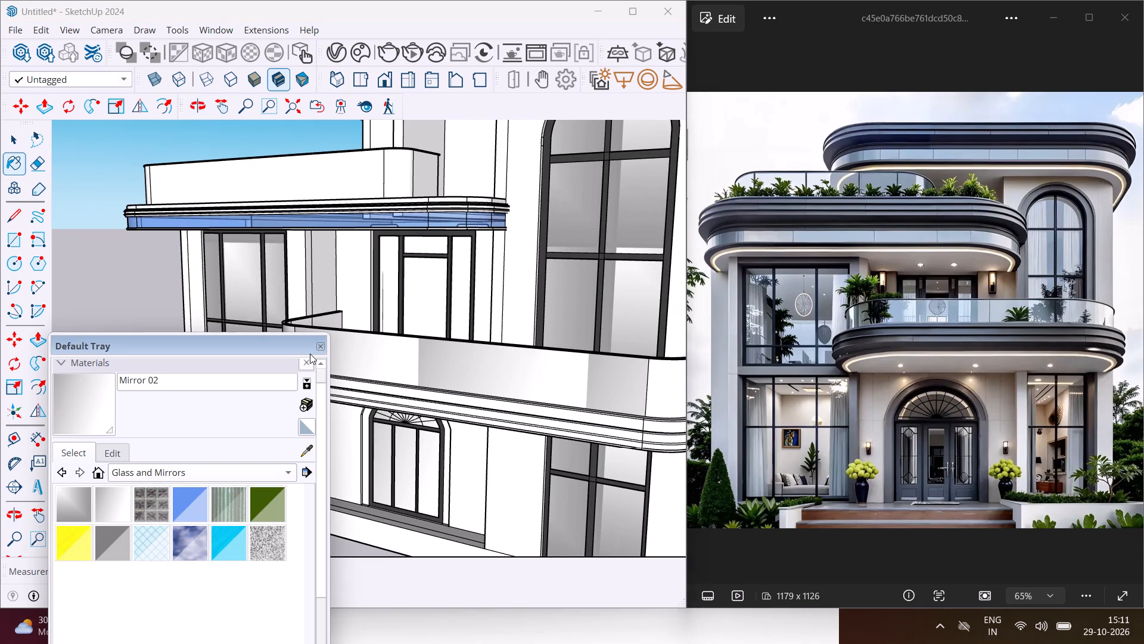
scroll(310, 354, down, 3)
scroll(487, 377, down, 4)
scroll(623, 386, up, 4)
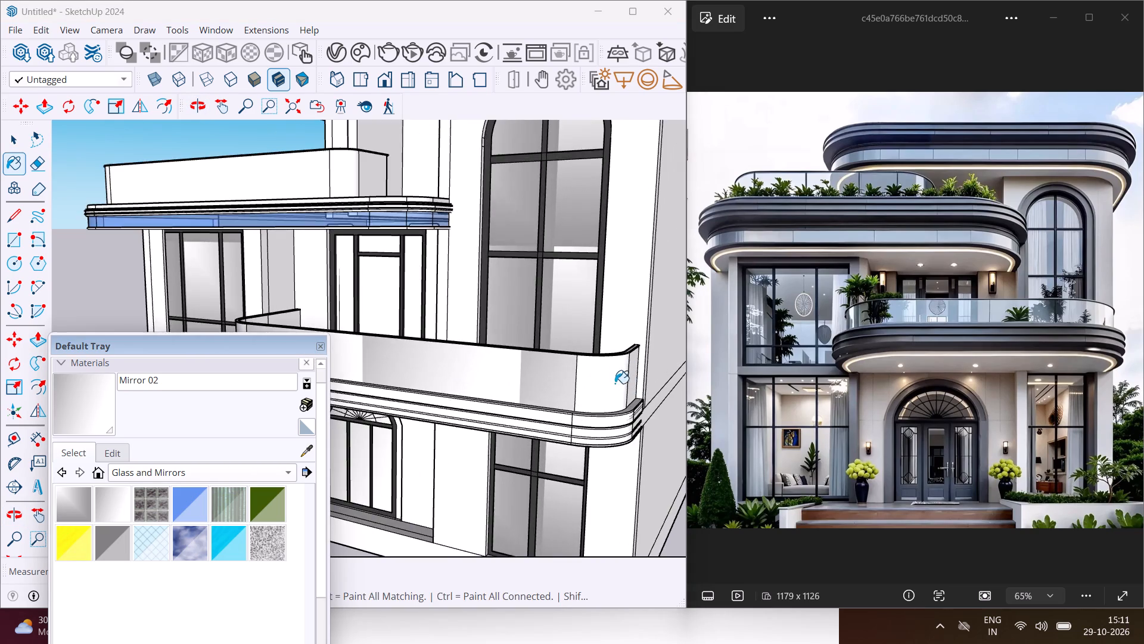
scroll(615, 383, up, 4)
click(613, 379)
click(636, 366)
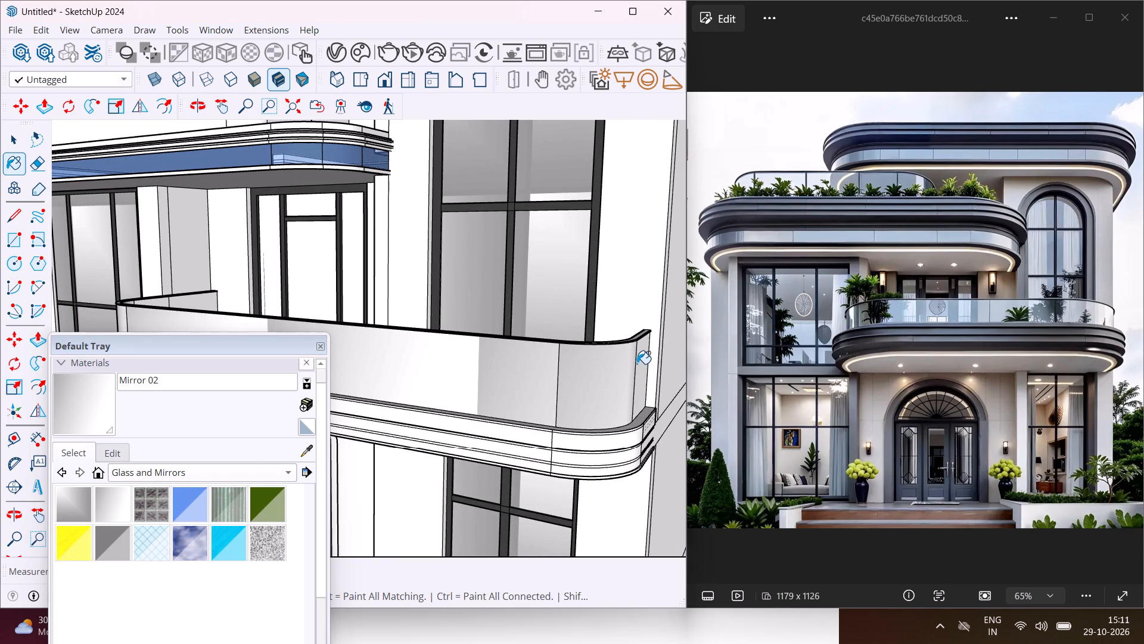
click(642, 357)
middle_drag(515, 374, 673, 447)
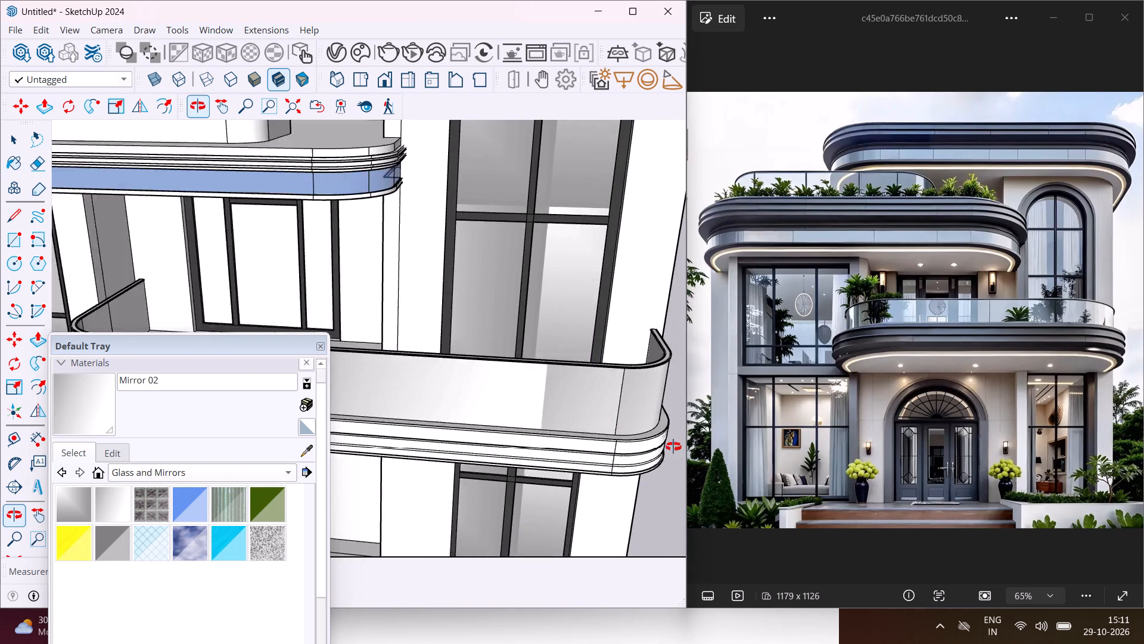
middle_drag(673, 447, 740, 482)
scroll(617, 327, up, 3)
click(629, 304)
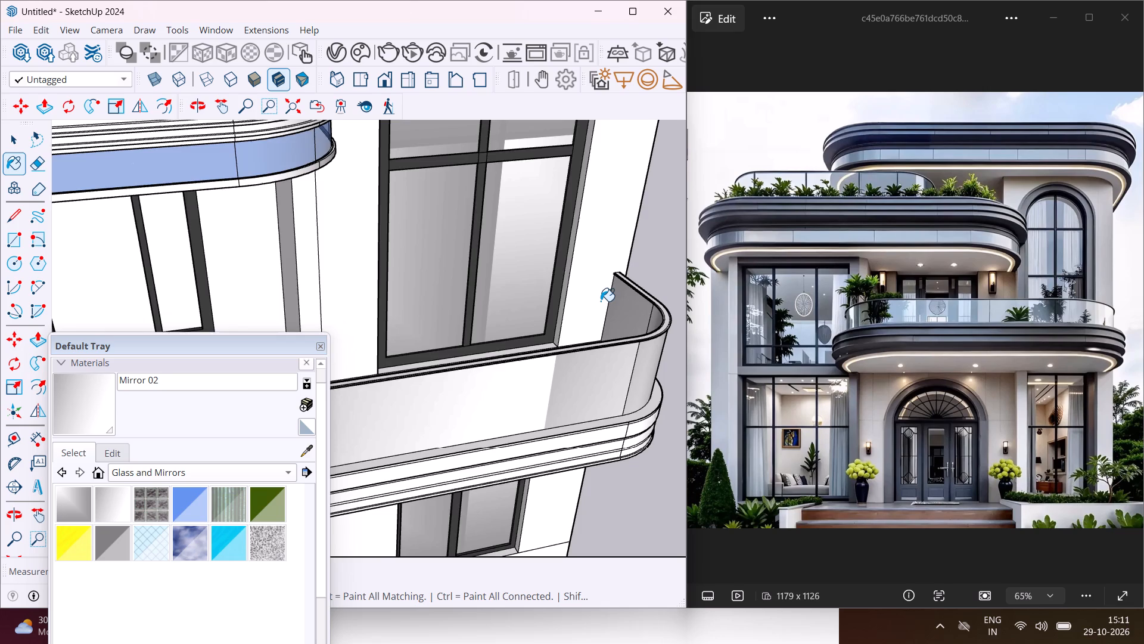
Paint the outer left side, left rounded corner and front face of the upper terrace parapet with Mirror 02.
scroll(601, 301, down, 19)
scroll(420, 267, up, 4)
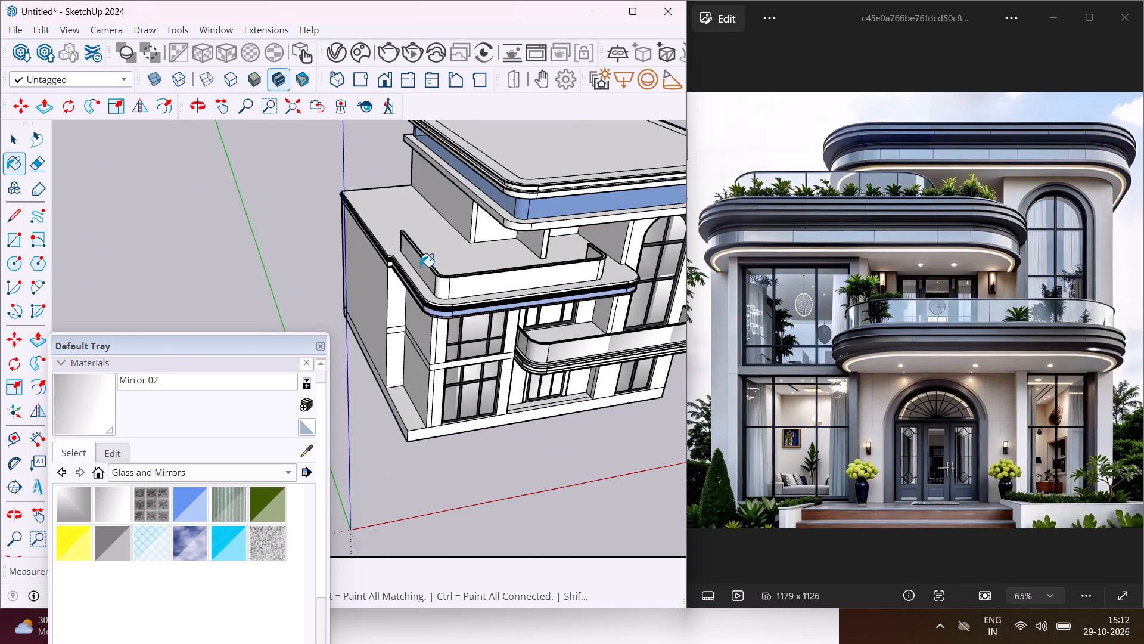
scroll(420, 267, up, 11)
click(424, 266)
click(512, 329)
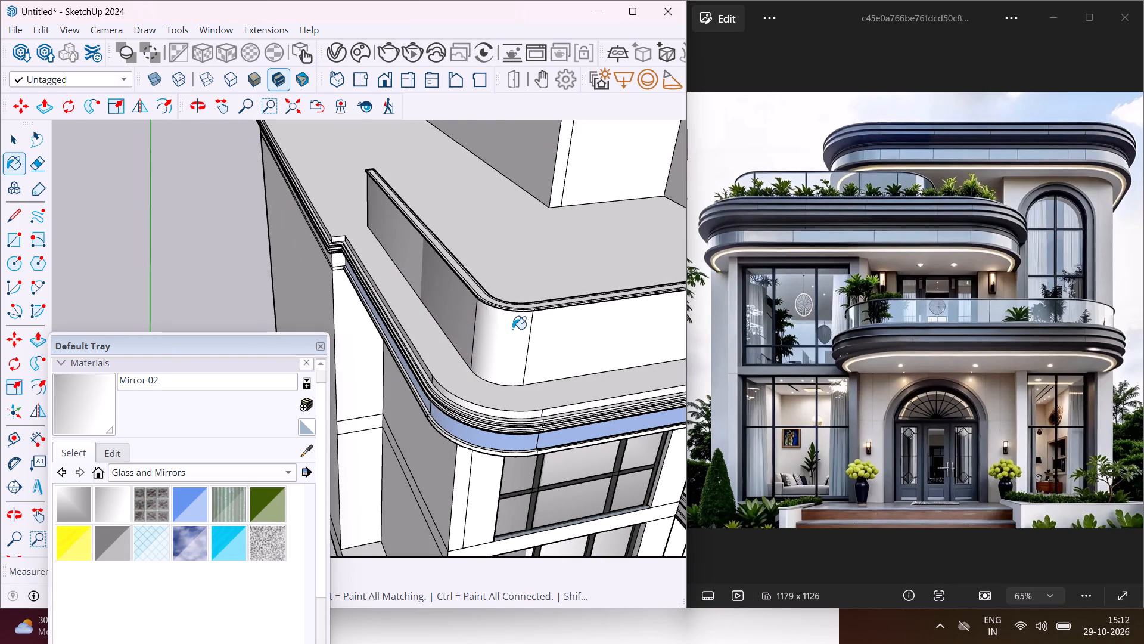
click(557, 330)
Paint the outer right rounded corner and right end of the upper terrace parapet with Mirror 02.
scroll(327, 295, down, 8)
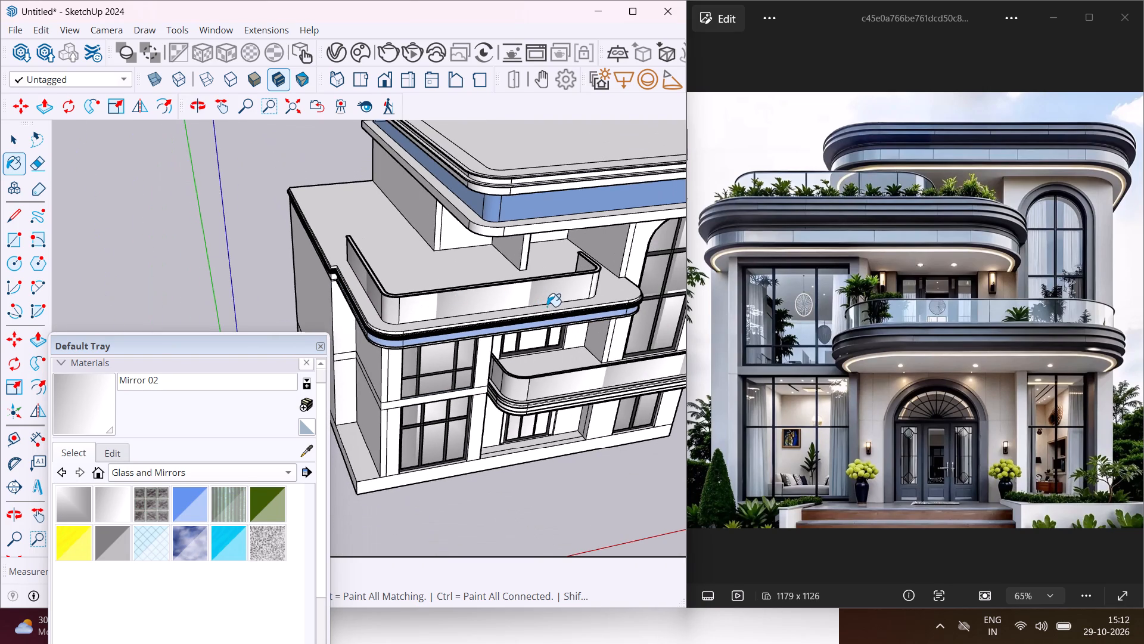
middle_drag(552, 305, 194, 259)
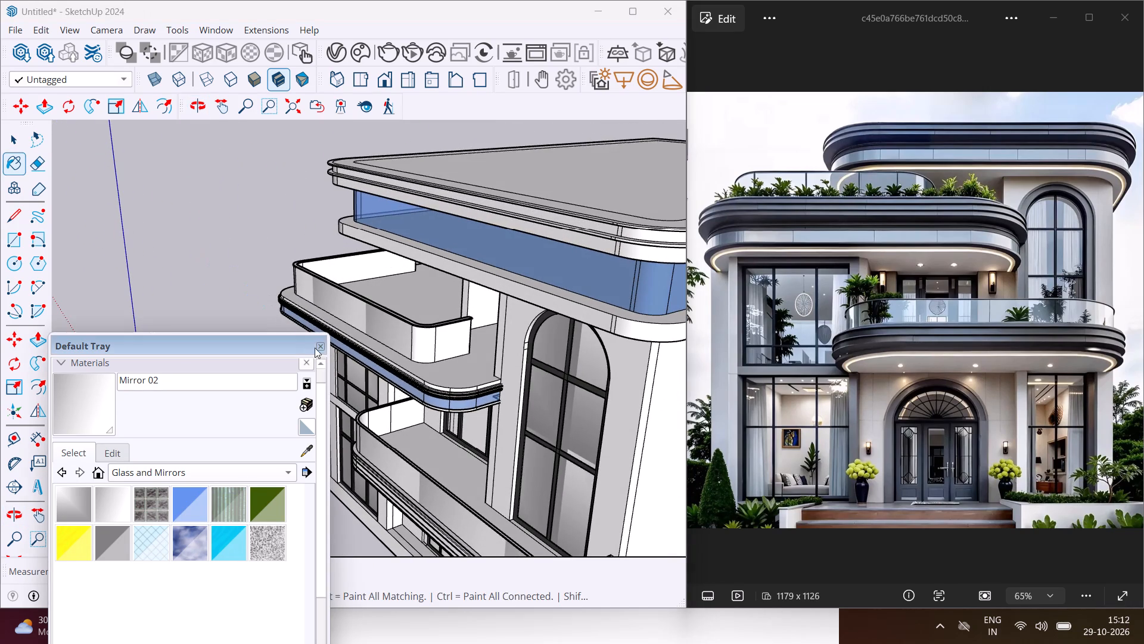
scroll(431, 354, up, 7)
click(421, 348)
click(464, 324)
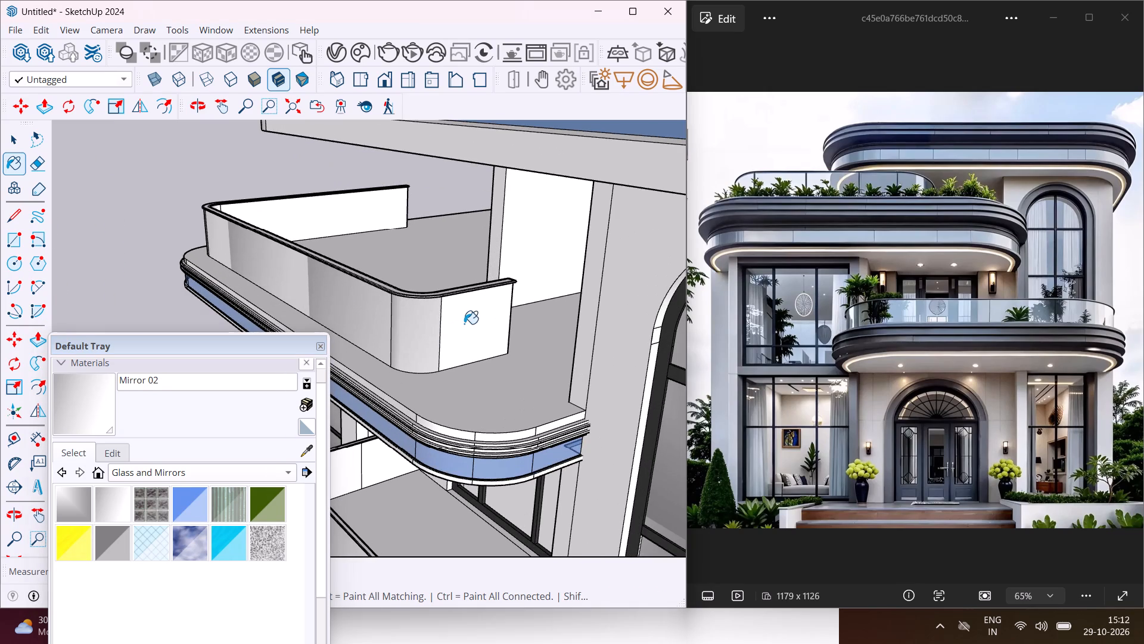
Paint the upper terrace parapet's inner left side, front, right end and right rounded corner with Mirror 02.
scroll(325, 199, up, 3)
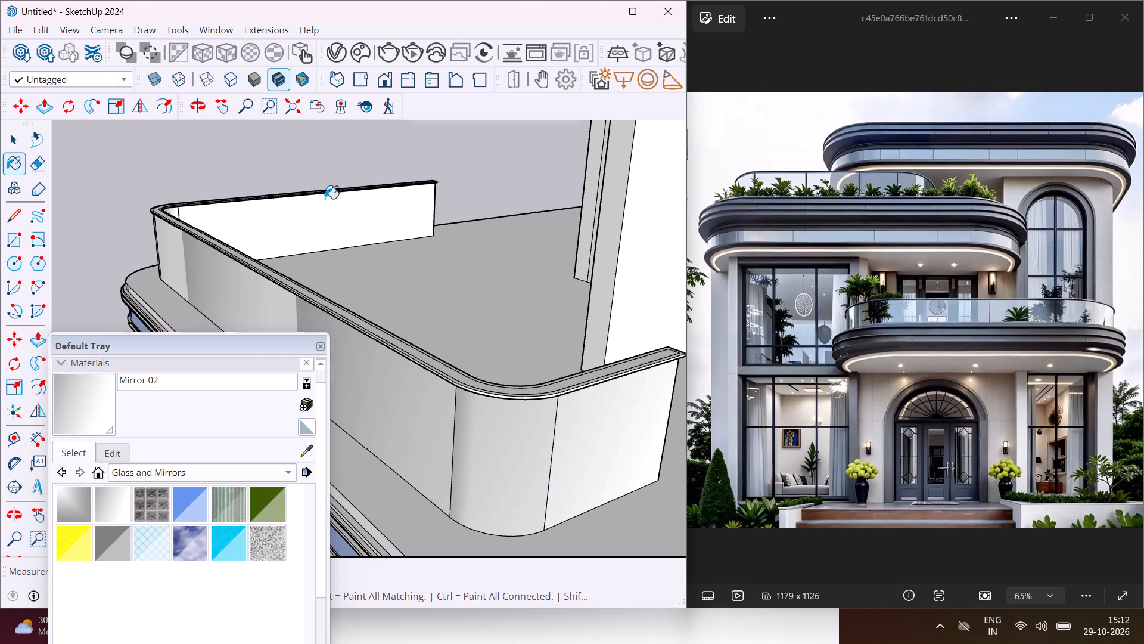
click(325, 208)
middle_drag(327, 213, 1067, 250)
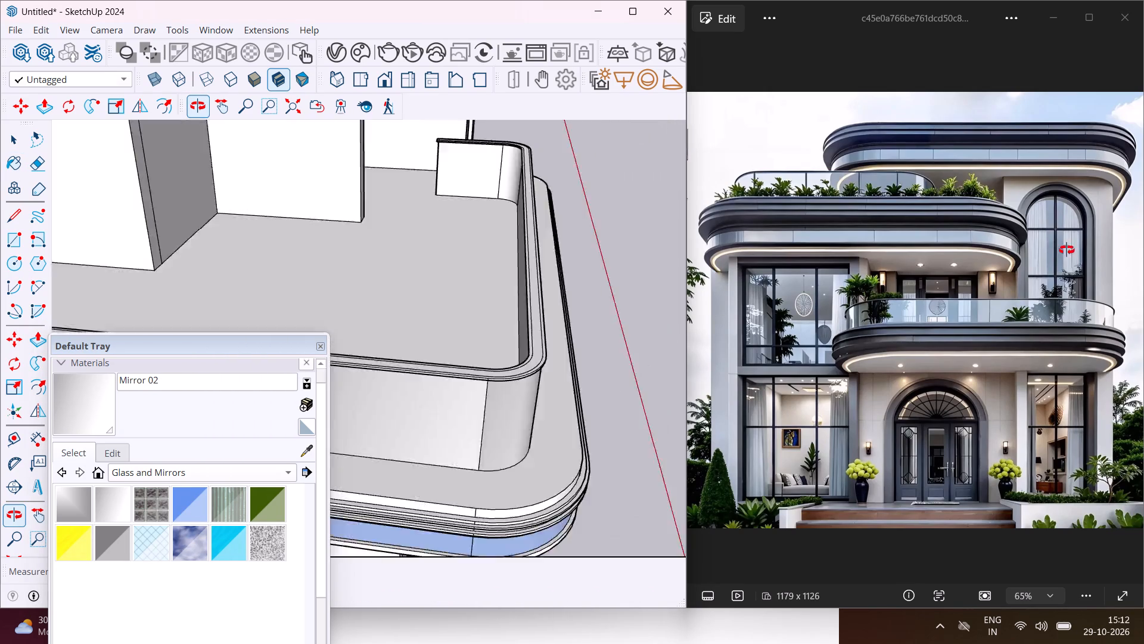
middle_drag(1067, 250, 1133, 297)
scroll(496, 259, up, 3)
click(498, 241)
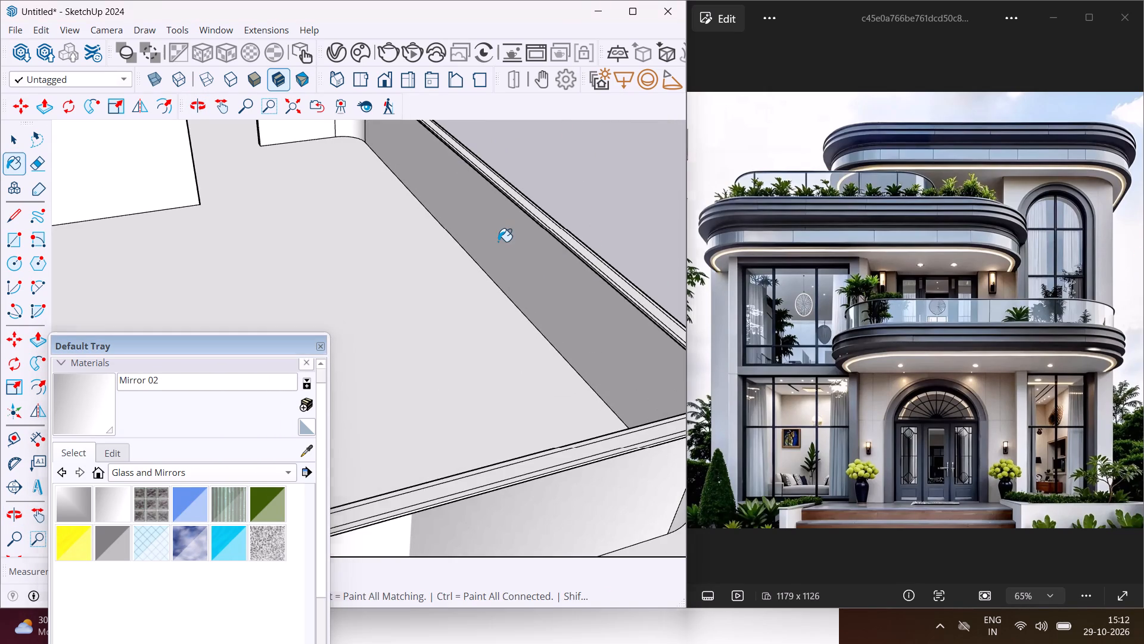
scroll(356, 221, down, 5)
scroll(315, 146, up, 4)
click(315, 146)
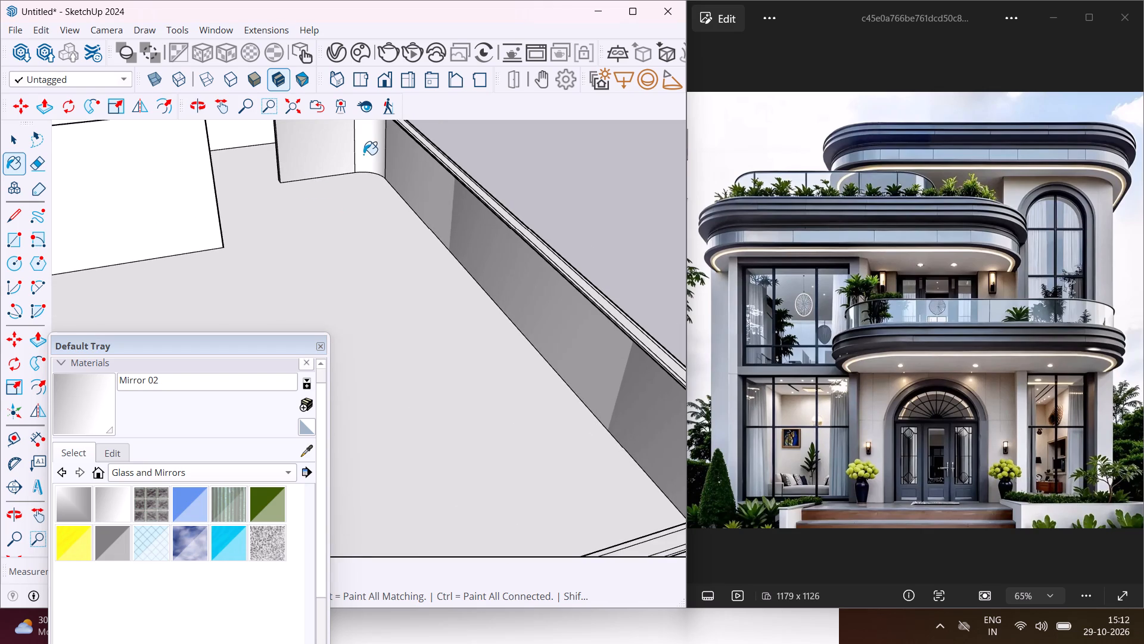
click(363, 154)
Paint the inner face of the upper terrace parapet's left rounded corner with Mirror 02.
scroll(282, 194, down, 11)
middle_drag(281, 243, 341, 251)
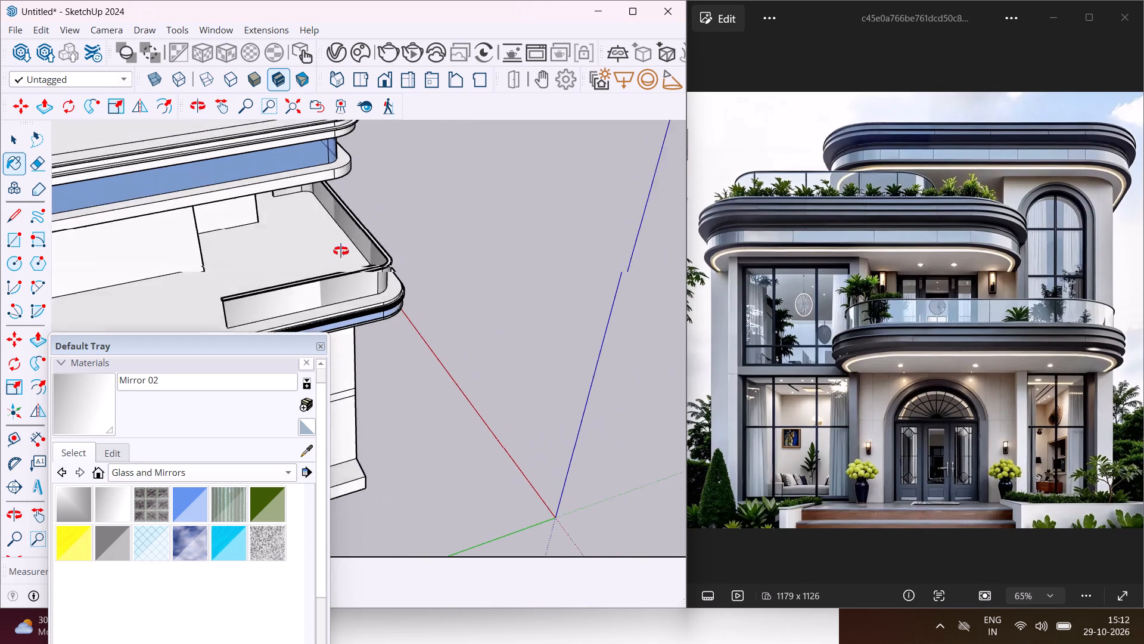
middle_drag(341, 251, 574, 227)
scroll(476, 222, up, 7)
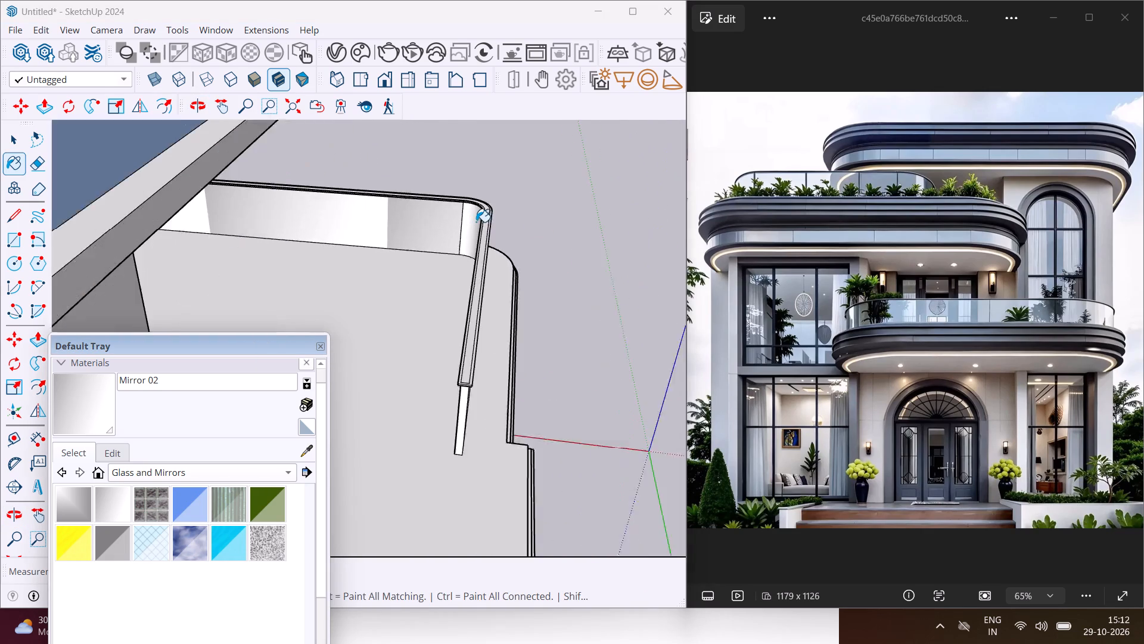
scroll(476, 222, up, 5)
click(476, 222)
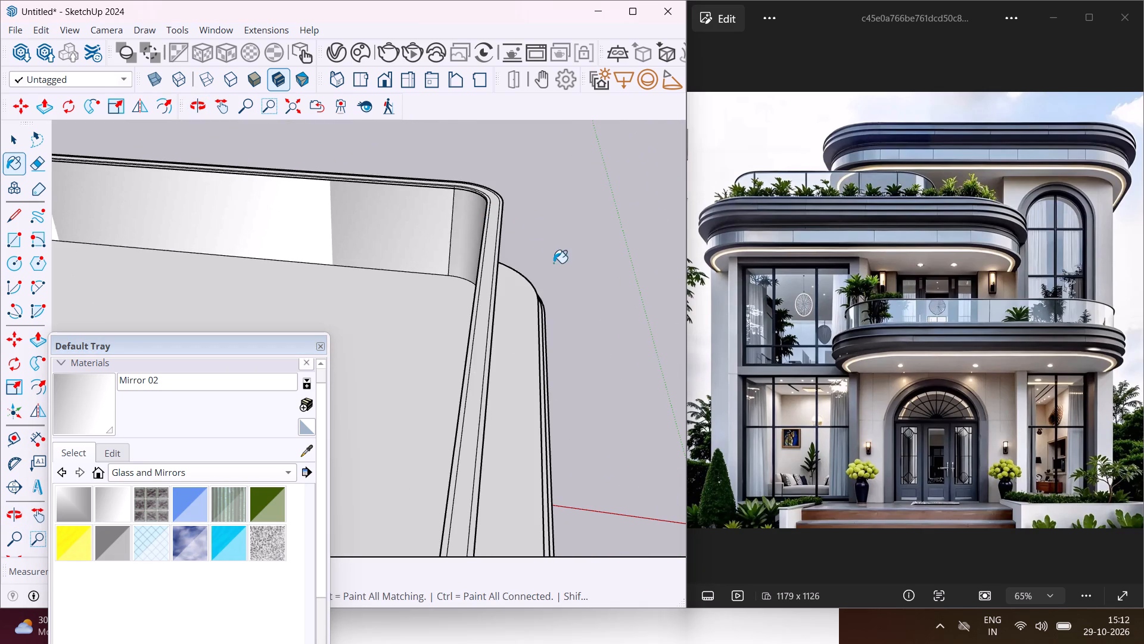
Paint the inner right end, right rounded corner and front face of the balcony parapet above the entrance with Mirror 02.
middle_drag(554, 263, 170, 130)
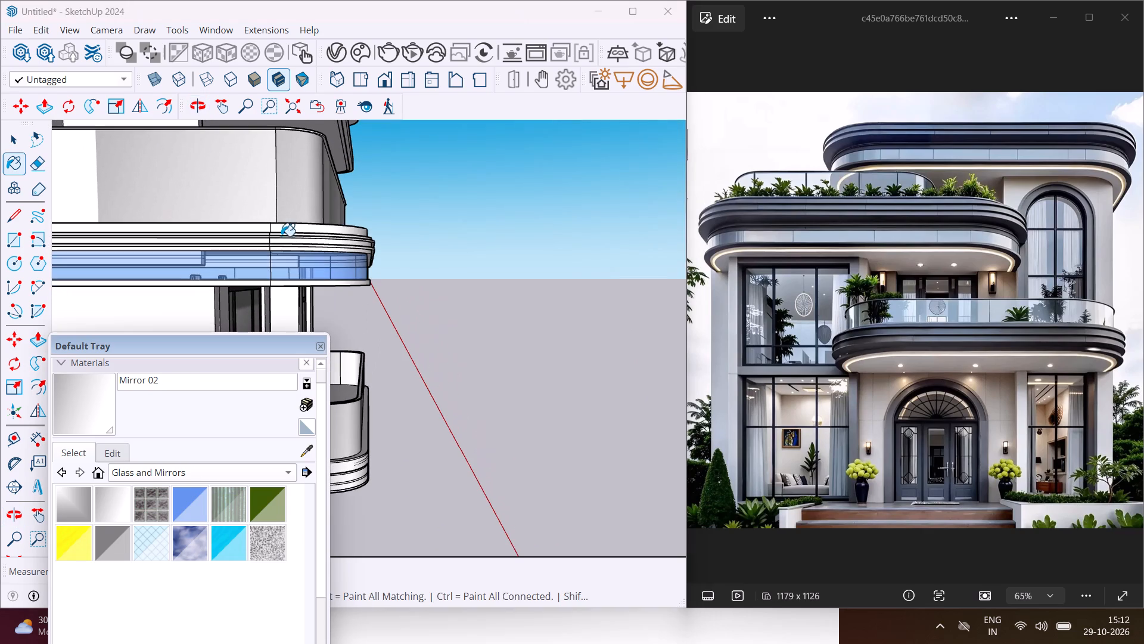
scroll(324, 350, up, 2)
drag(279, 342, 135, 439)
scroll(317, 377, up, 5)
click(330, 361)
click(371, 357)
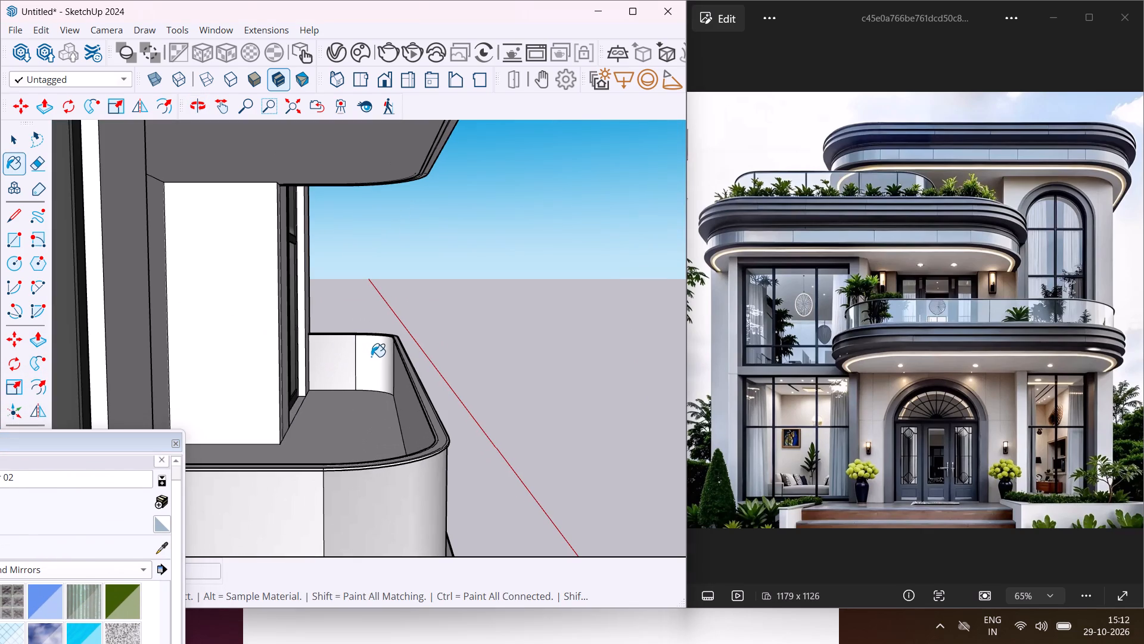
middle_drag(380, 357, 396, 373)
click(402, 374)
Paint the inner left rounded corner and left end of the balcony parapet above the entrance with Mirror 02.
middle_drag(429, 385, 407, 388)
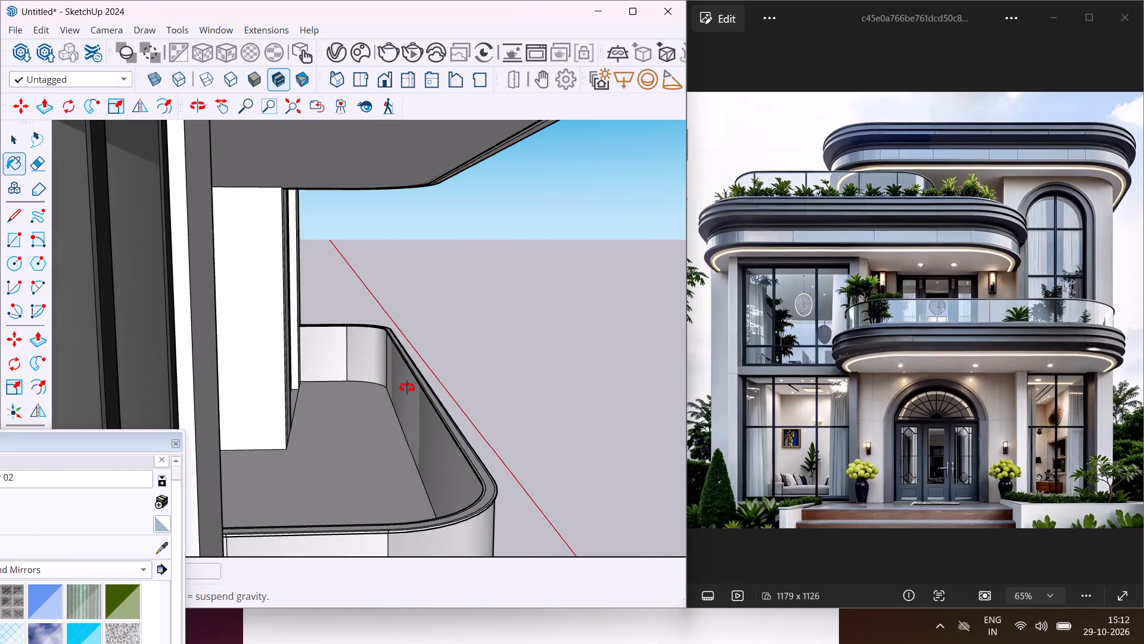
middle_drag(407, 388, 0, 426)
scroll(201, 364, down, 5)
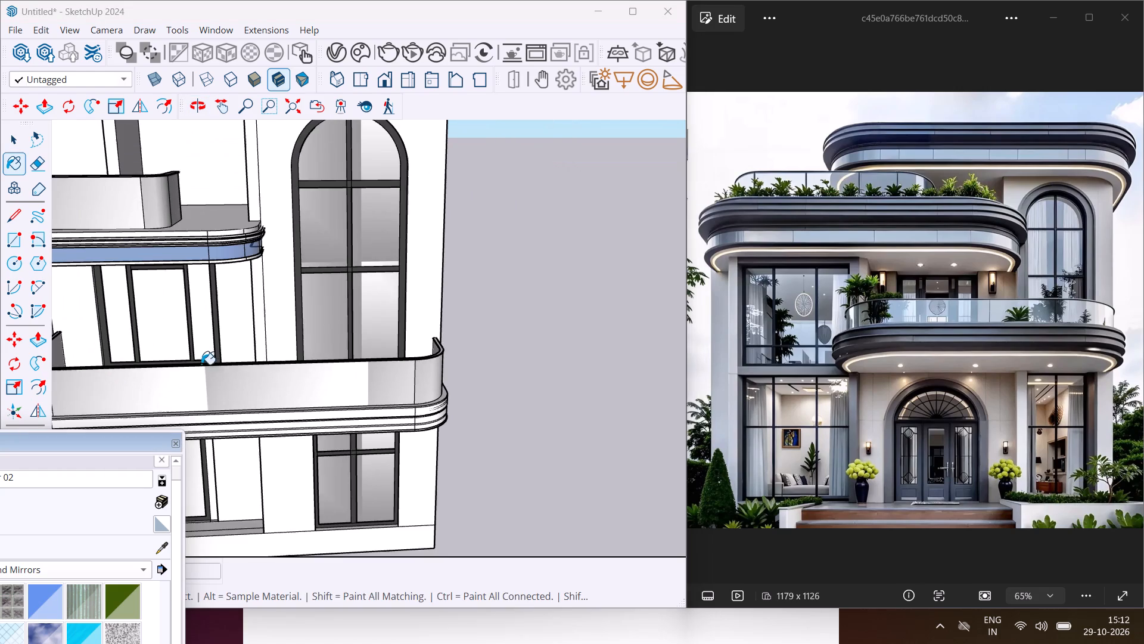
scroll(266, 369, down, 5)
middle_drag(284, 366, 9, 410)
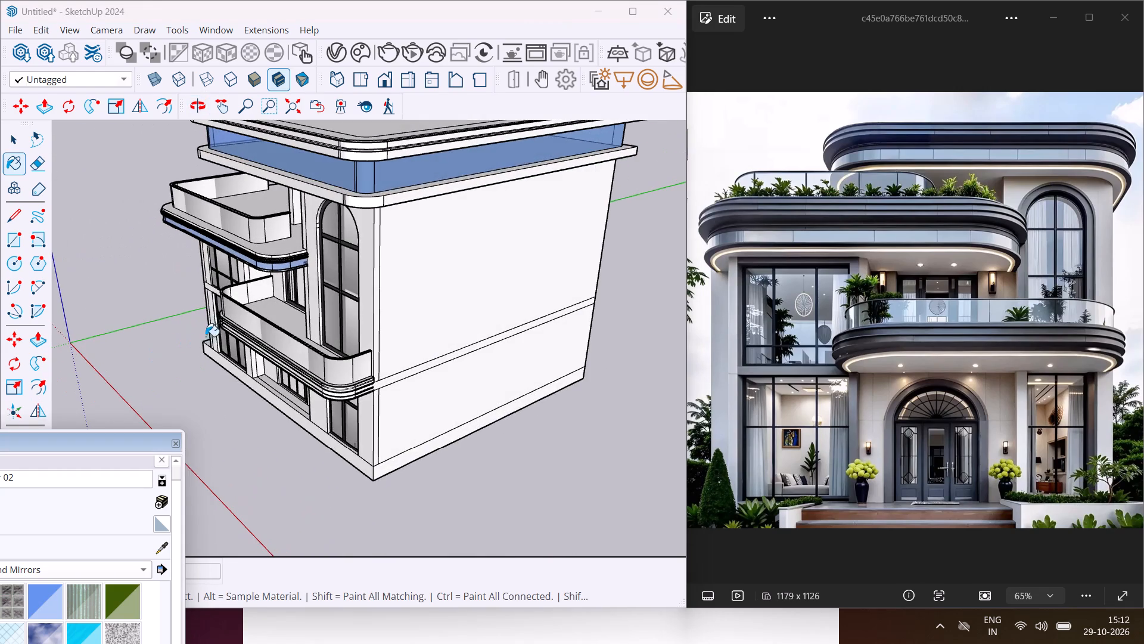
scroll(235, 304, up, 9)
click(243, 280)
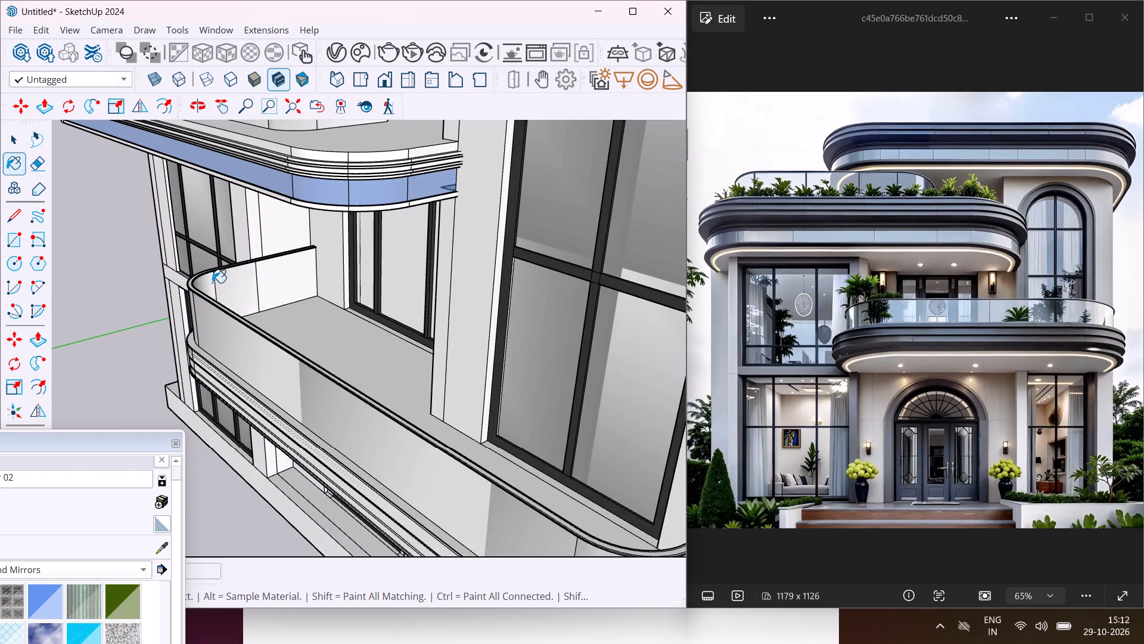
click(208, 287)
click(273, 277)
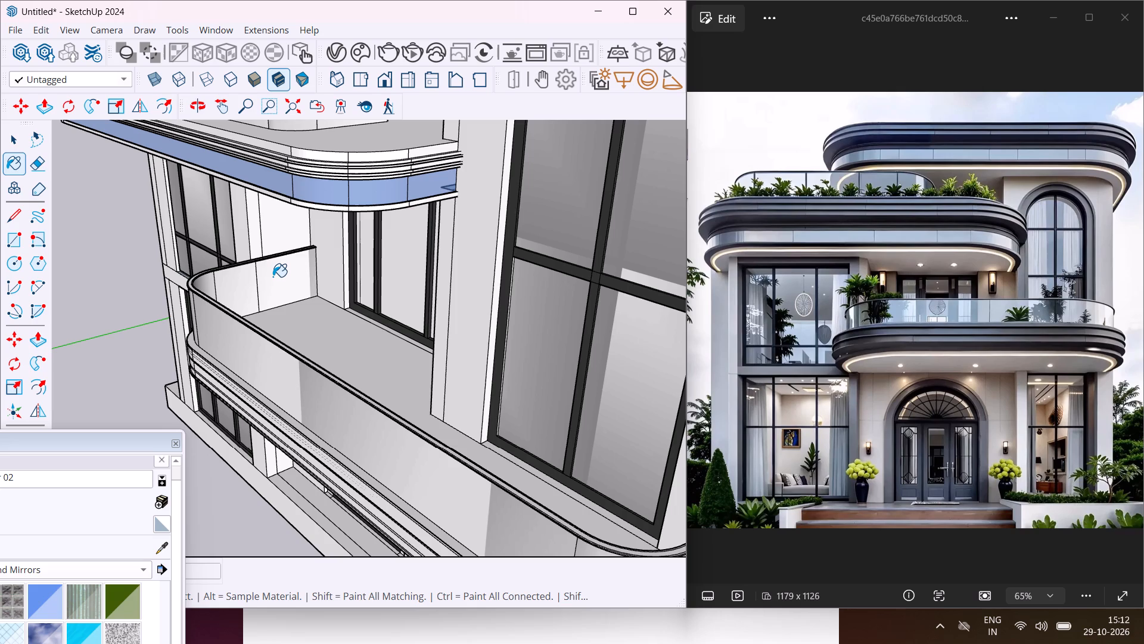
Paint the top face and the outer top strip of the entrance balcony's handrail with Color M06 from the Colors collection.
drag(87, 444, 116, 414)
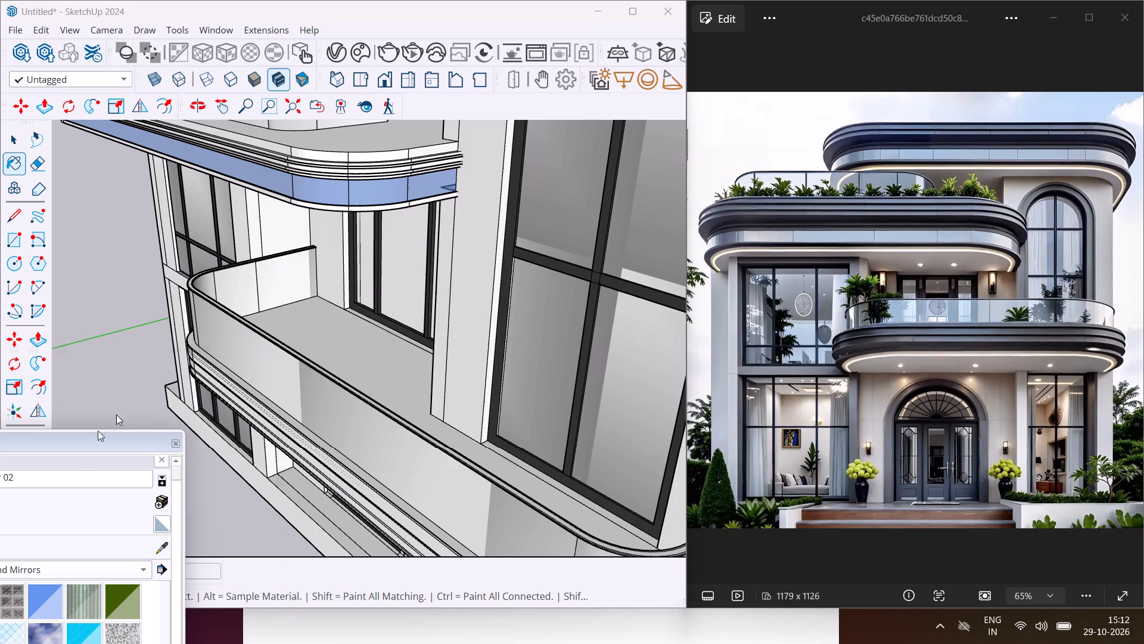
drag(116, 414, 204, 343)
click(170, 467)
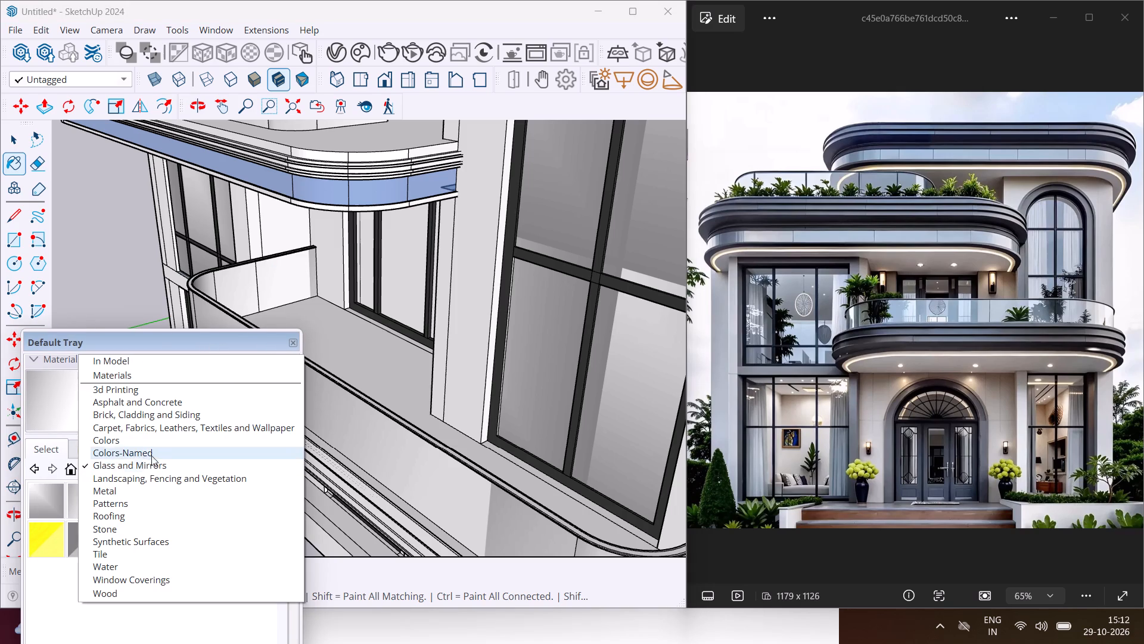
click(147, 442)
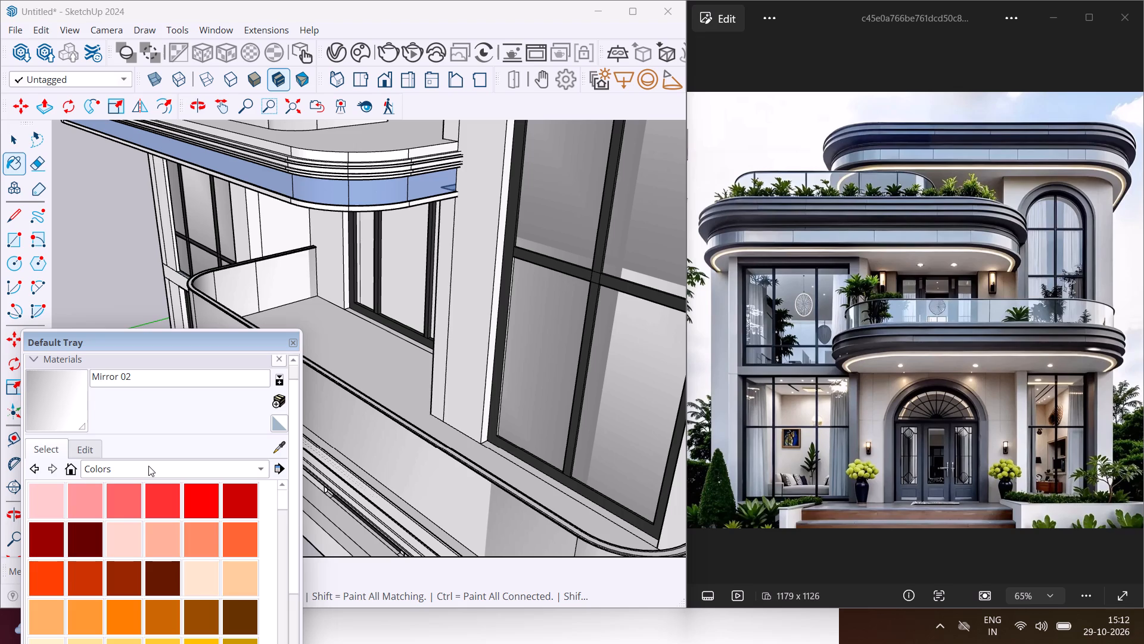
scroll(144, 527, down, 20)
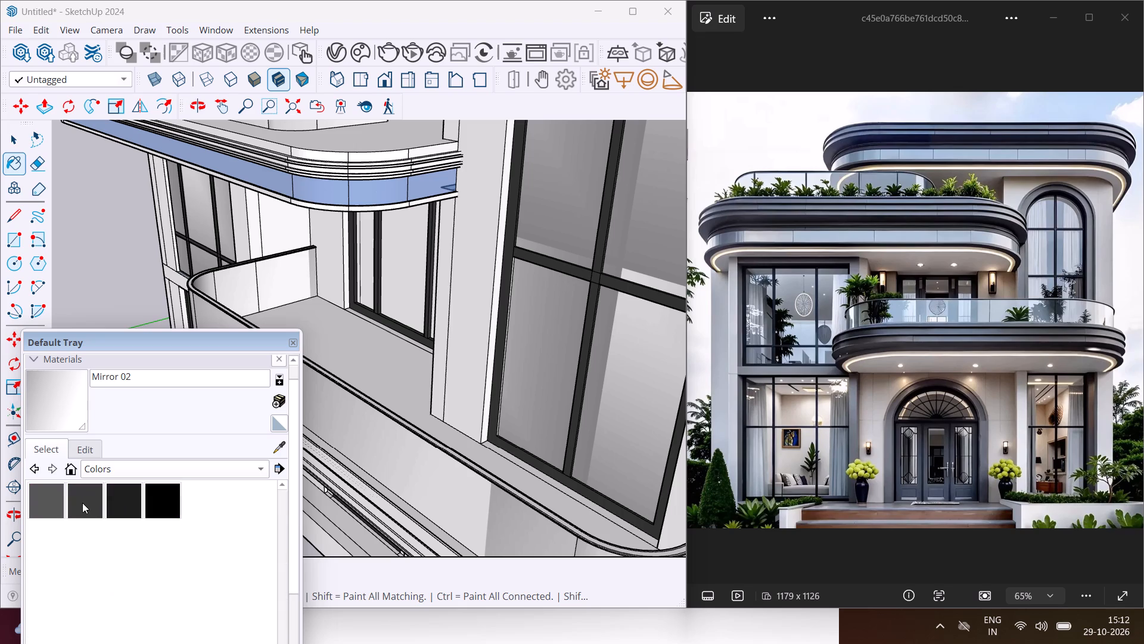
click(54, 497)
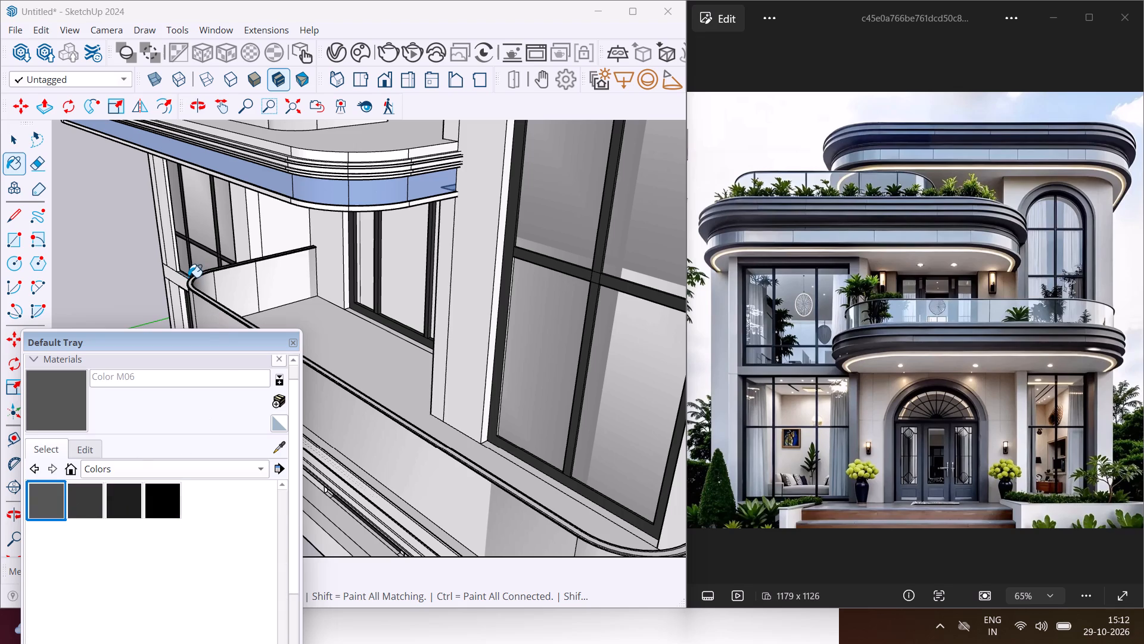
scroll(188, 277, up, 6)
drag(241, 341, 204, 386)
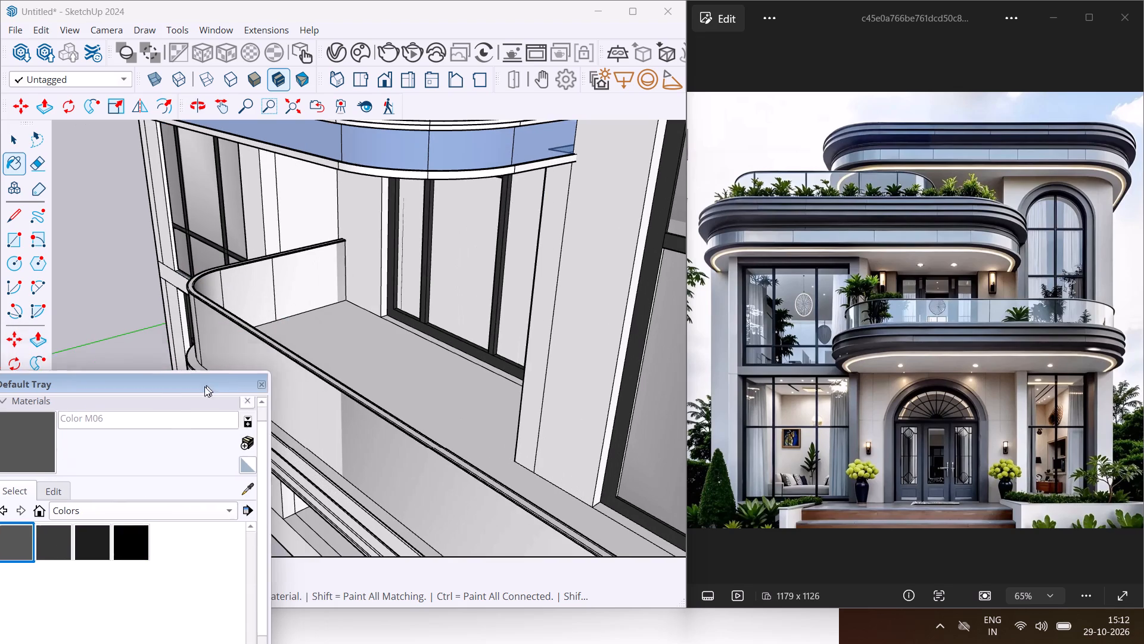
drag(204, 386, 102, 506)
scroll(186, 284, up, 11)
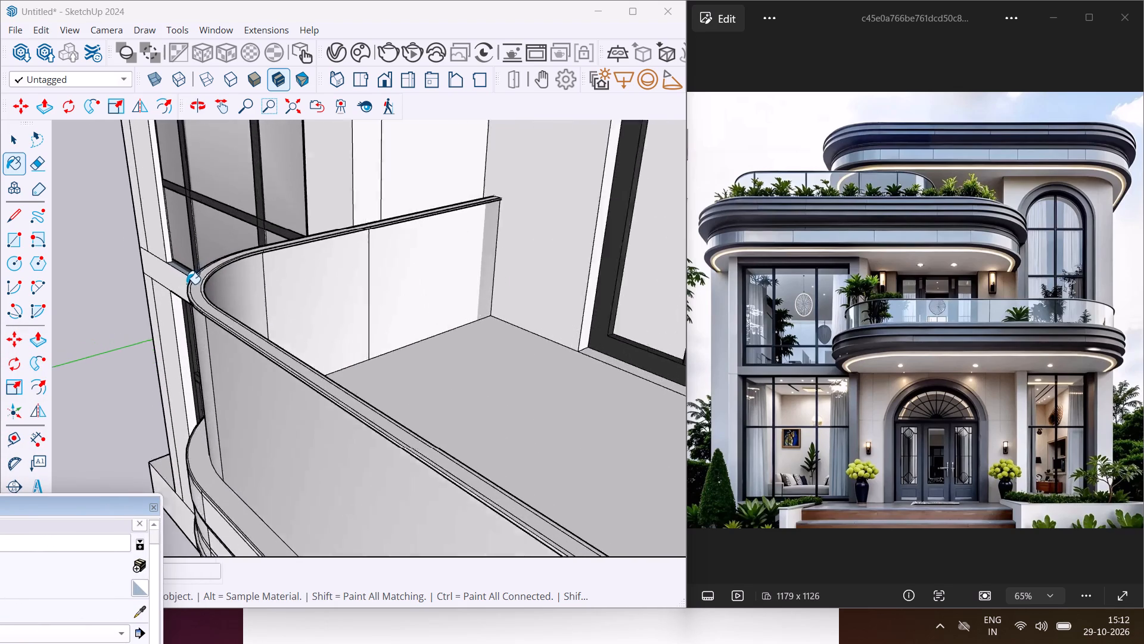
scroll(186, 284, up, 6)
click(212, 315)
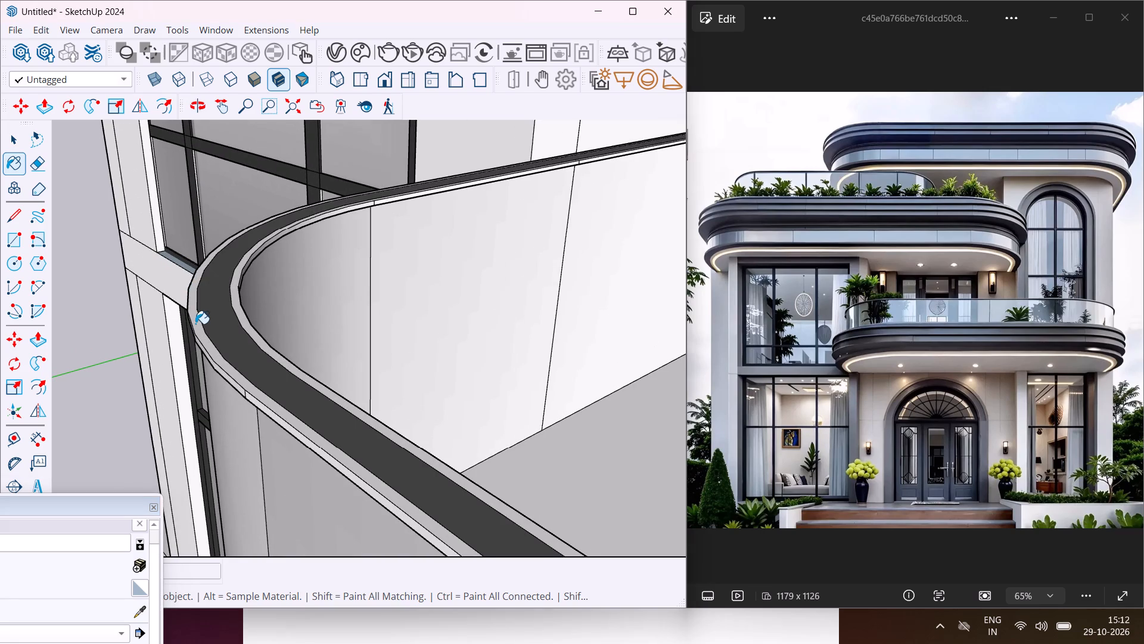
click(195, 324)
Paint the outer edge of the entrance balcony's handrail around the left rounded corner and along the front with Color M06.
middle_drag(232, 329, 280, 291)
scroll(232, 329, up, 1)
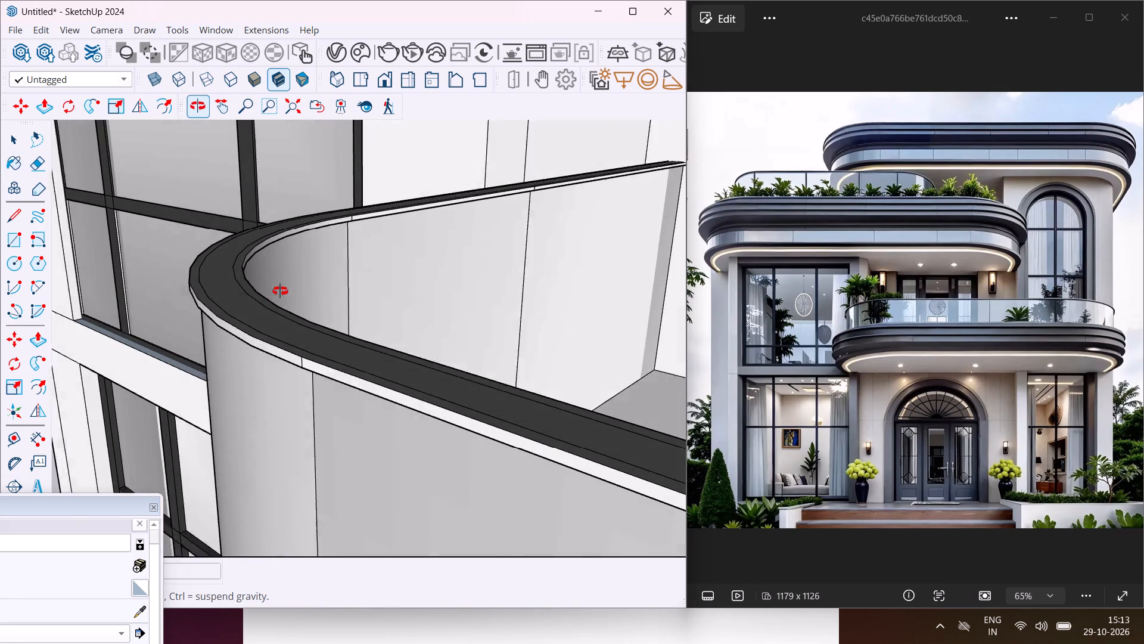
middle_drag(280, 291, 280, 290)
click(263, 333)
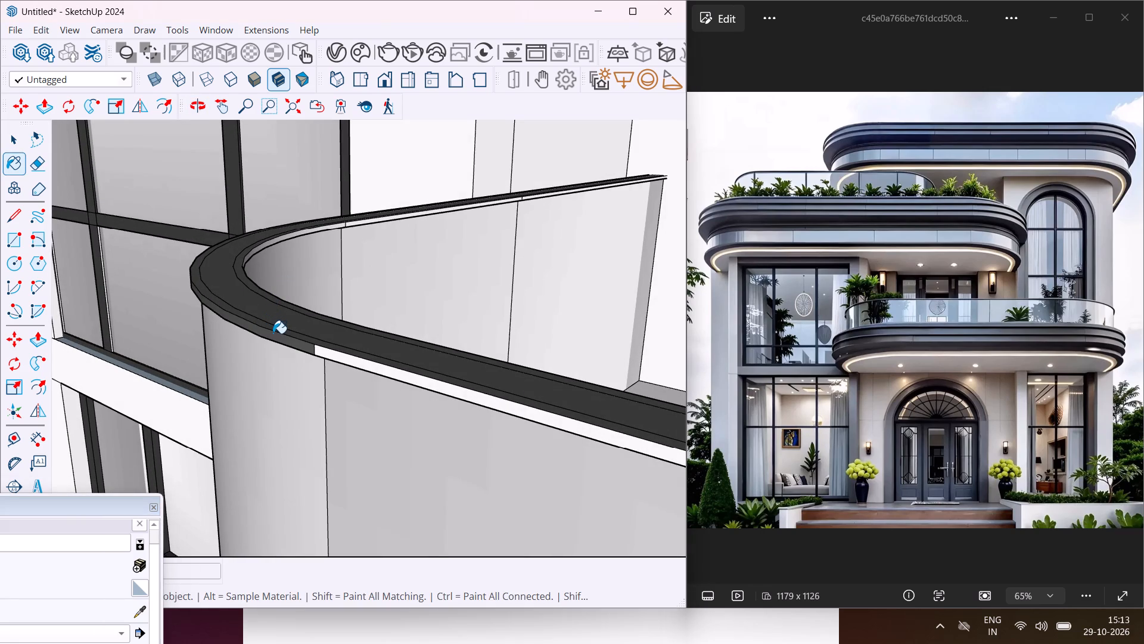
click(324, 349)
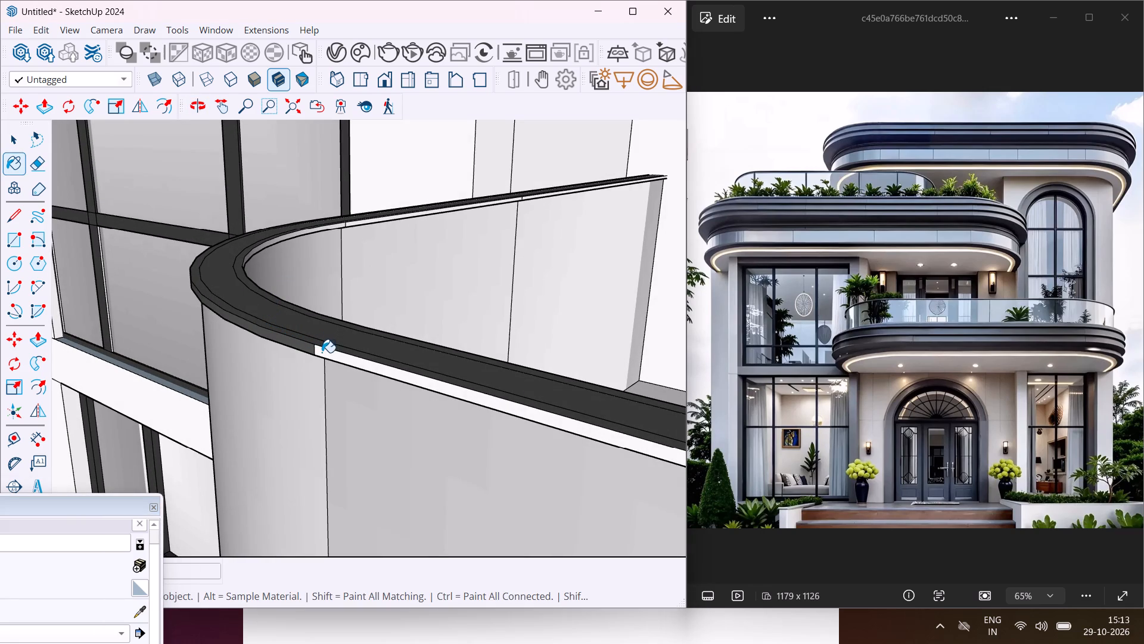
Paint the remaining front outer edge and the inner edges of the entrance balcony's handrail around its left rounded corner with Color M06.
click(323, 353)
scroll(274, 239, up, 7)
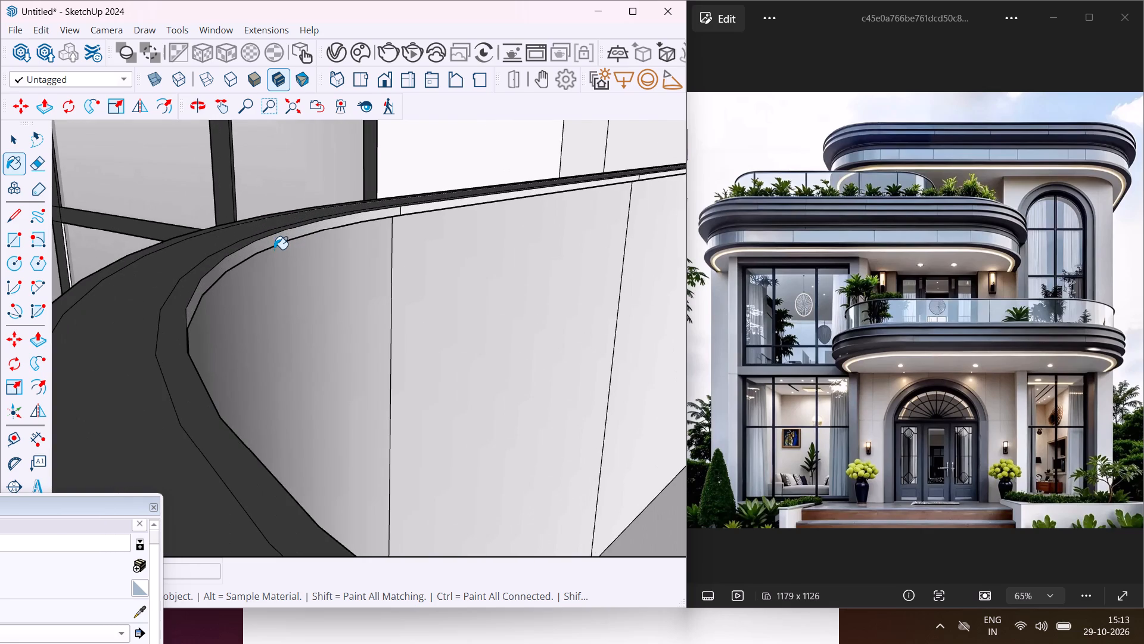
click(274, 243)
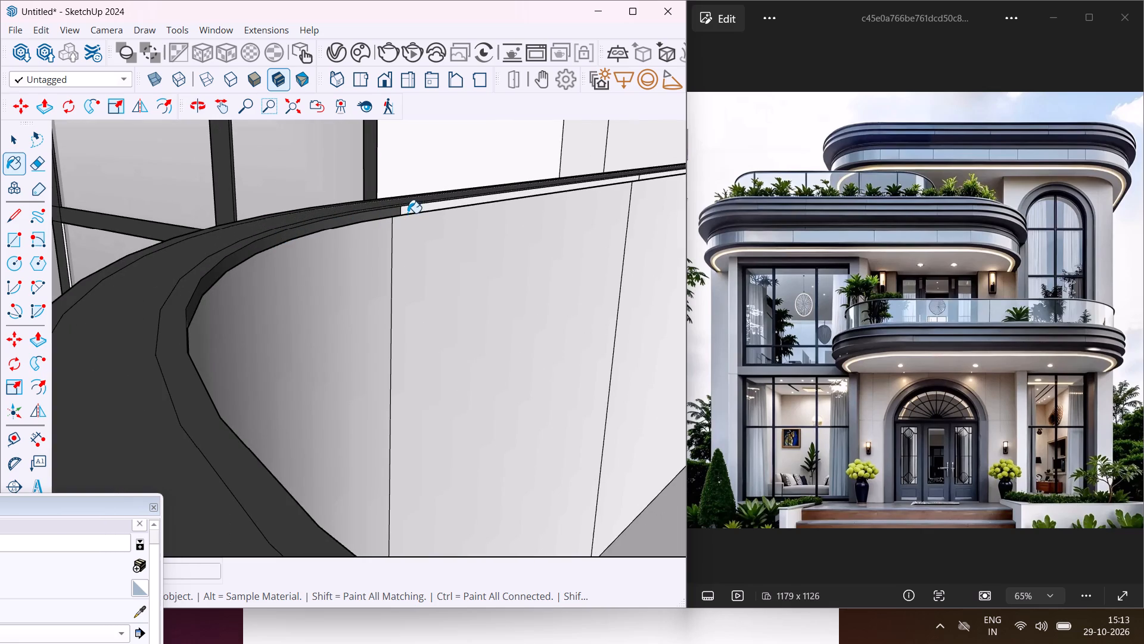
click(408, 213)
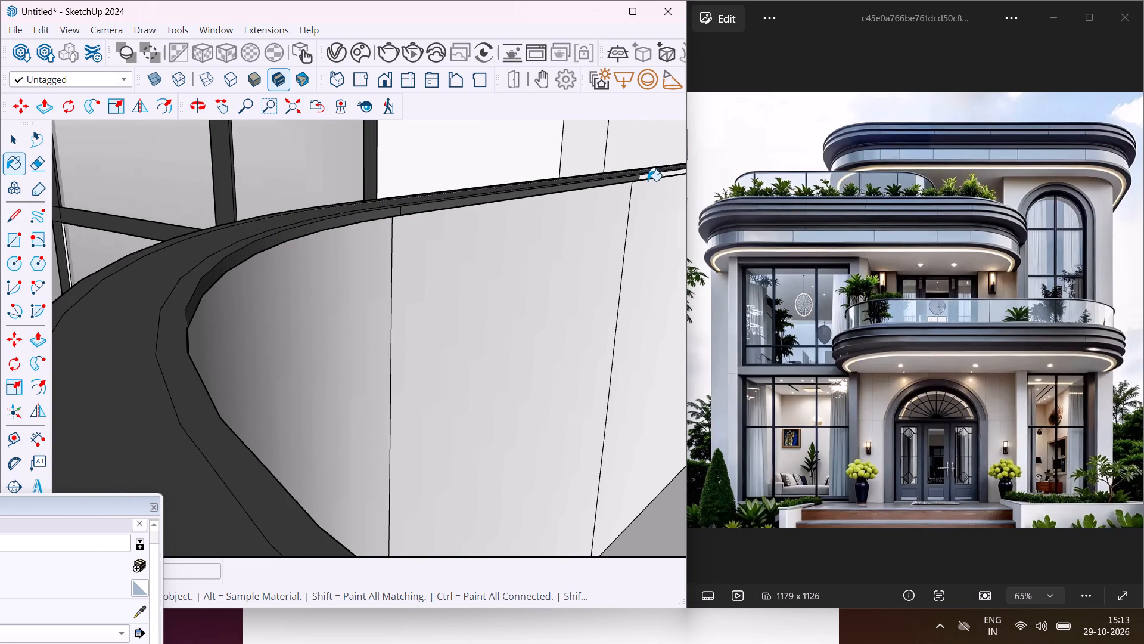
click(648, 176)
click(648, 180)
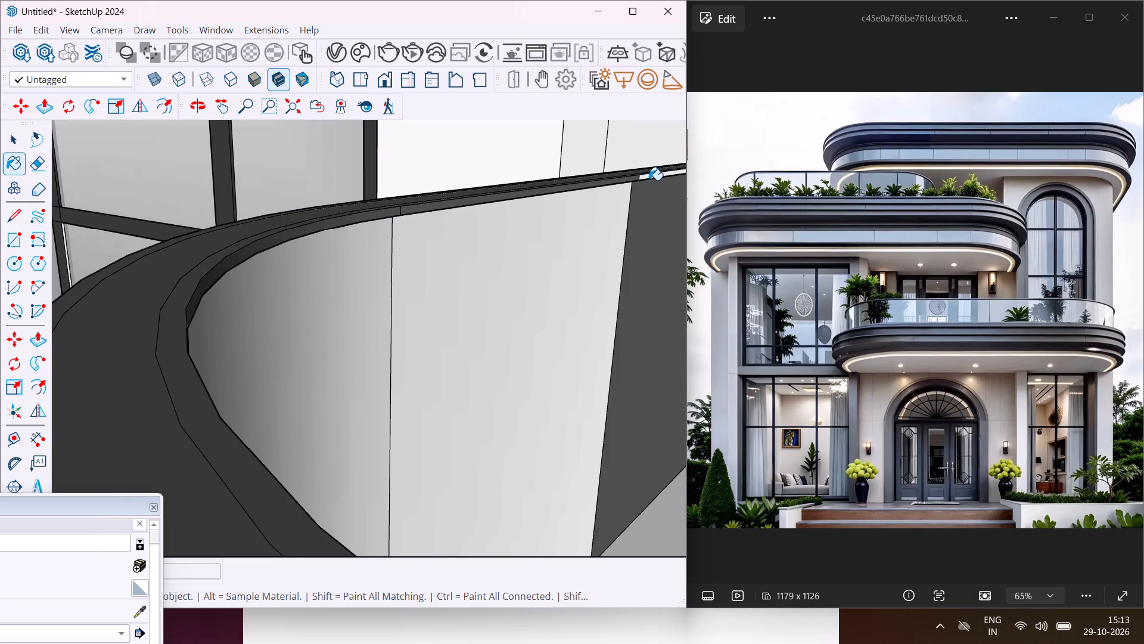
key(ctrl+z)
scroll(633, 174, up, 3)
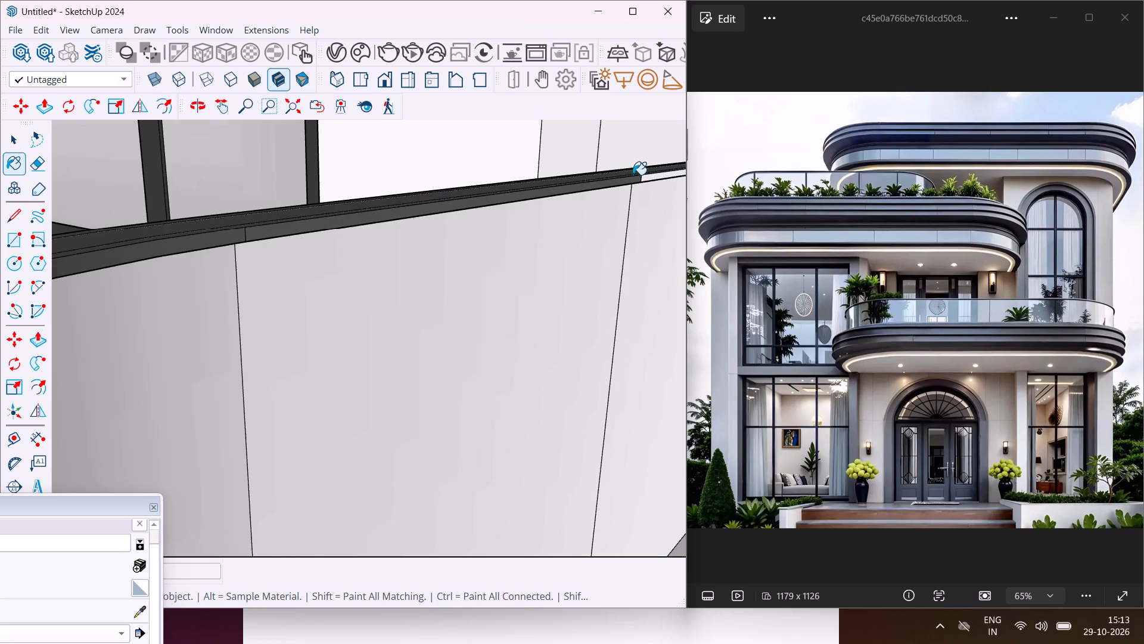
click(654, 178)
scroll(633, 154, down, 11)
middle_drag(587, 220, 554, 113)
scroll(509, 149, up, 12)
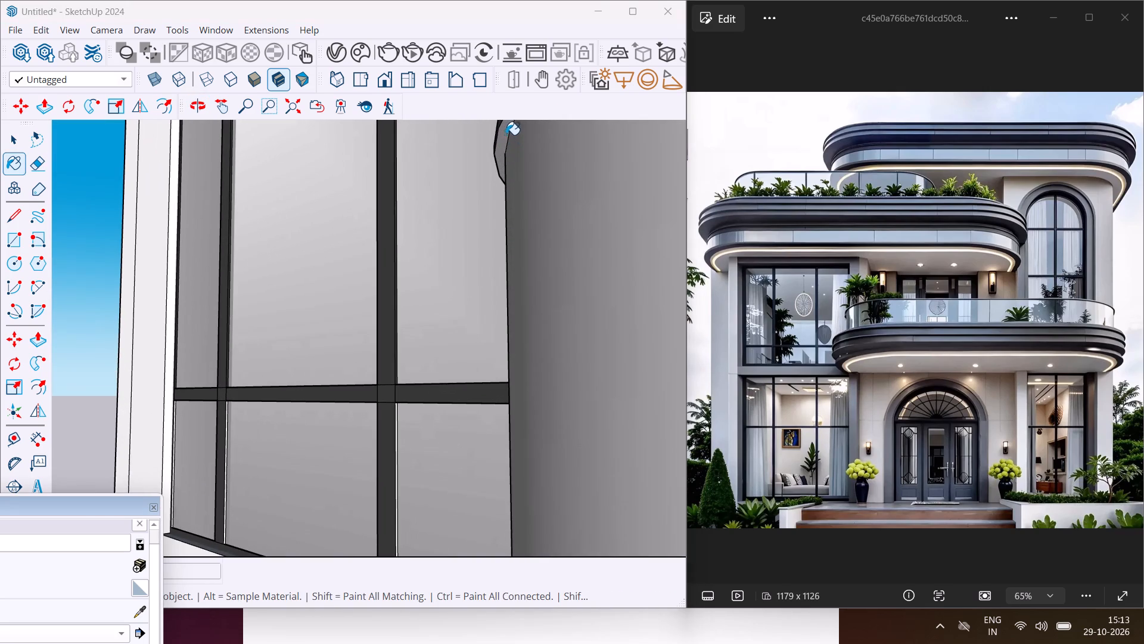
click(504, 135)
Paint the outer edge of the entrance balcony's handrail around the right rounded corner with Color M06.
scroll(444, 182, down, 16)
scroll(434, 190, down, 14)
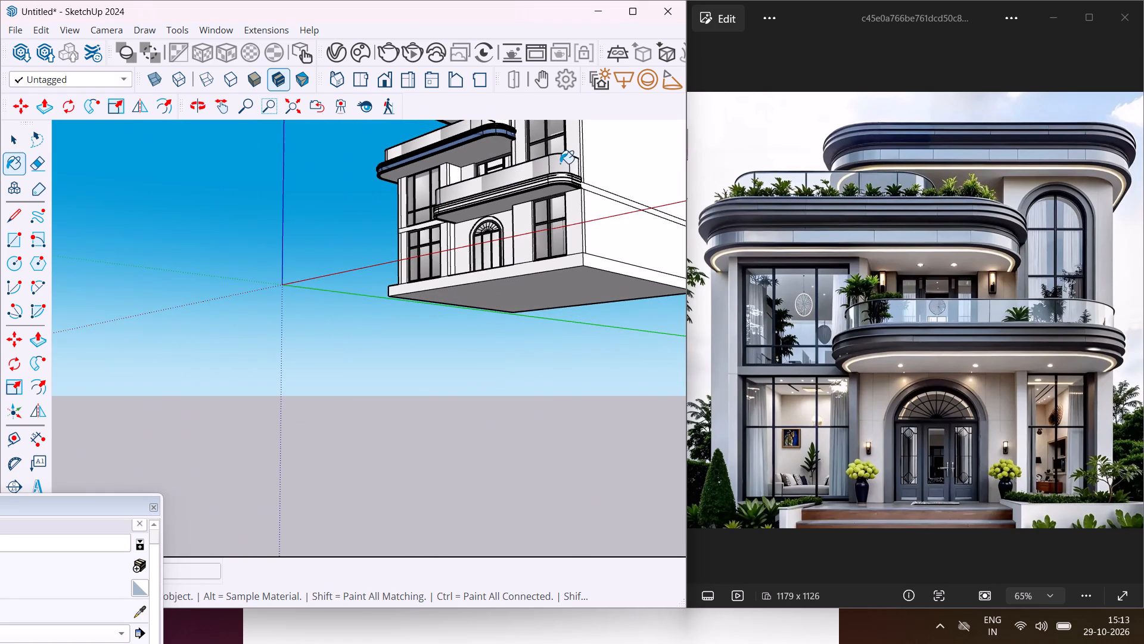
scroll(566, 154, up, 18)
scroll(566, 154, up, 5)
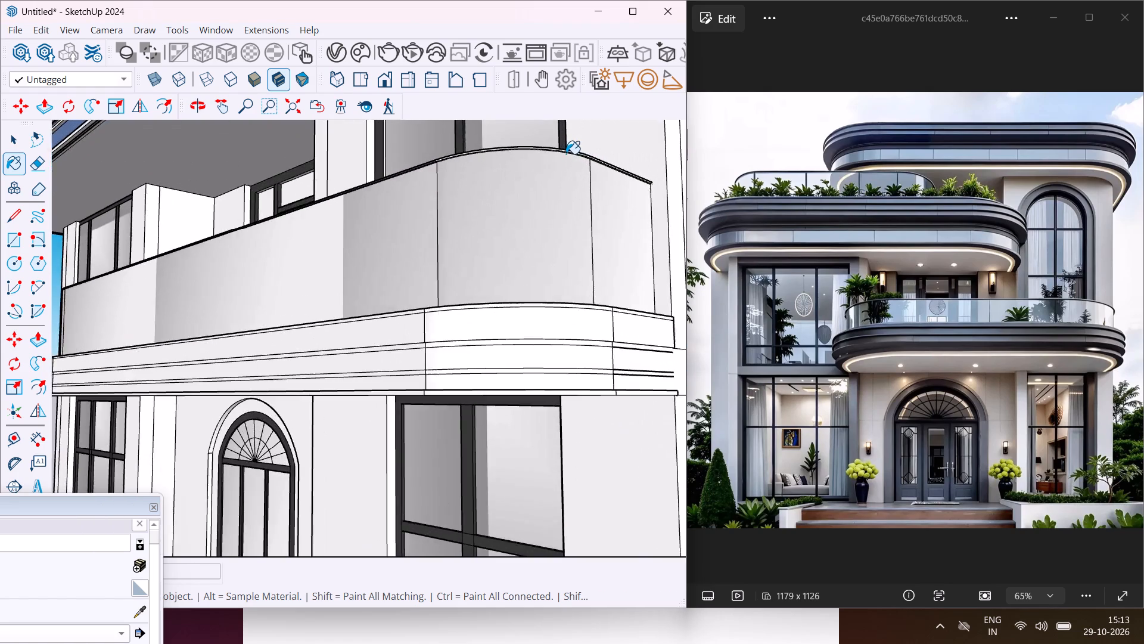
scroll(566, 154, up, 5)
scroll(337, 157, up, 5)
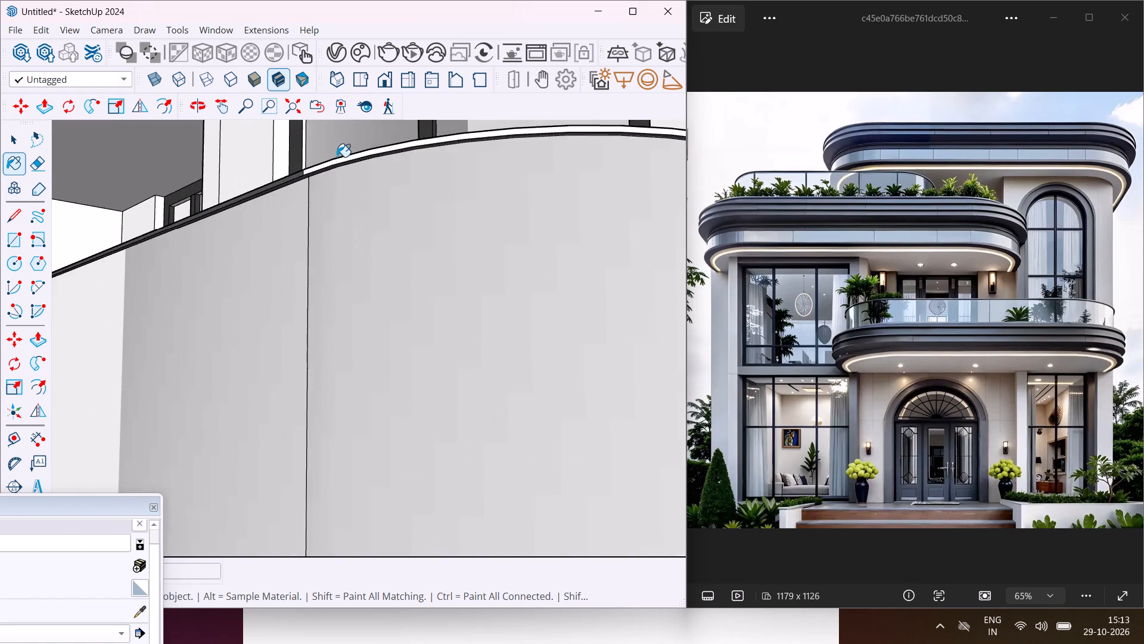
scroll(335, 156, up, 5)
scroll(334, 156, down, 3)
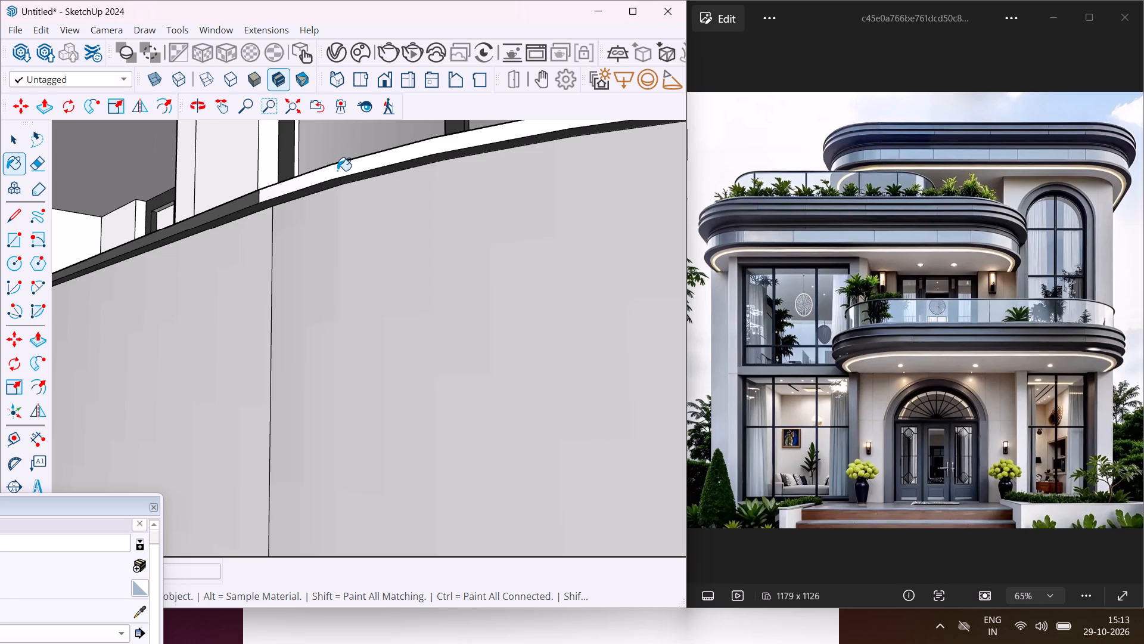
click(337, 171)
Paint the white inner side of the tall window frame behind the entrance balcony's right corner with Color M06.
scroll(322, 174, down, 1)
middle_drag(322, 174, 263, 294)
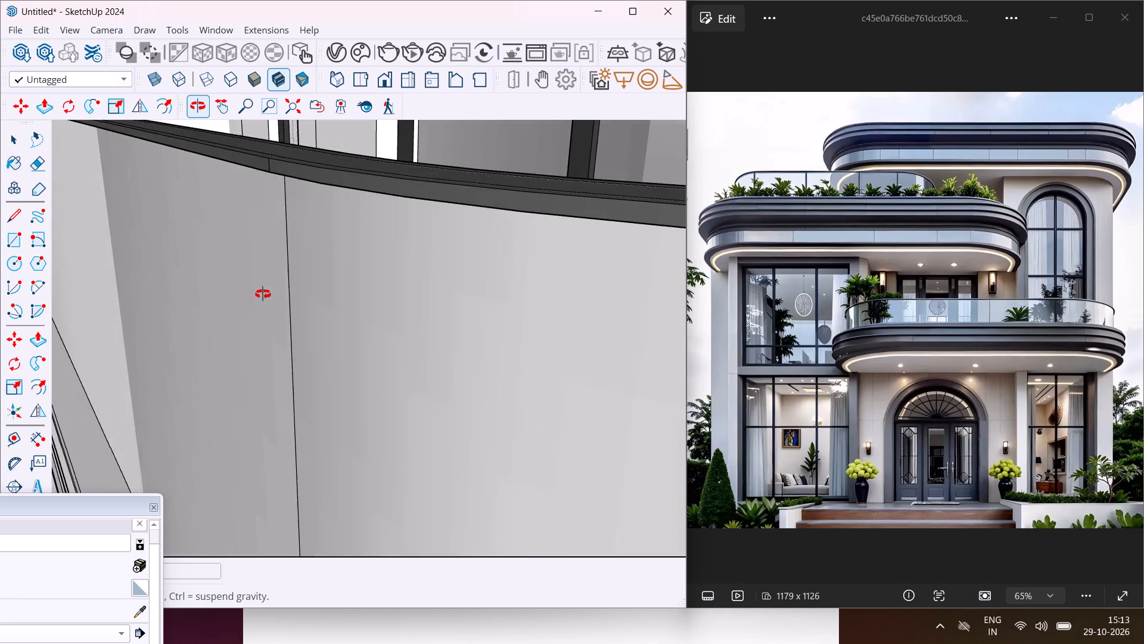
middle_drag(263, 294, 211, 330)
scroll(210, 330, down, 5)
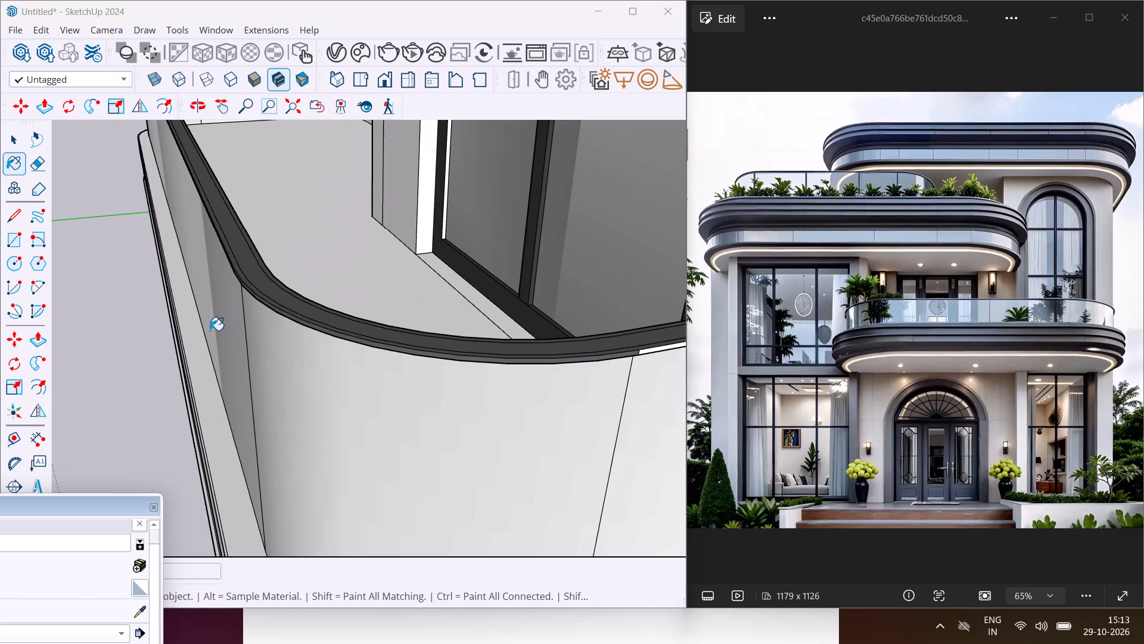
scroll(453, 205, up, 8)
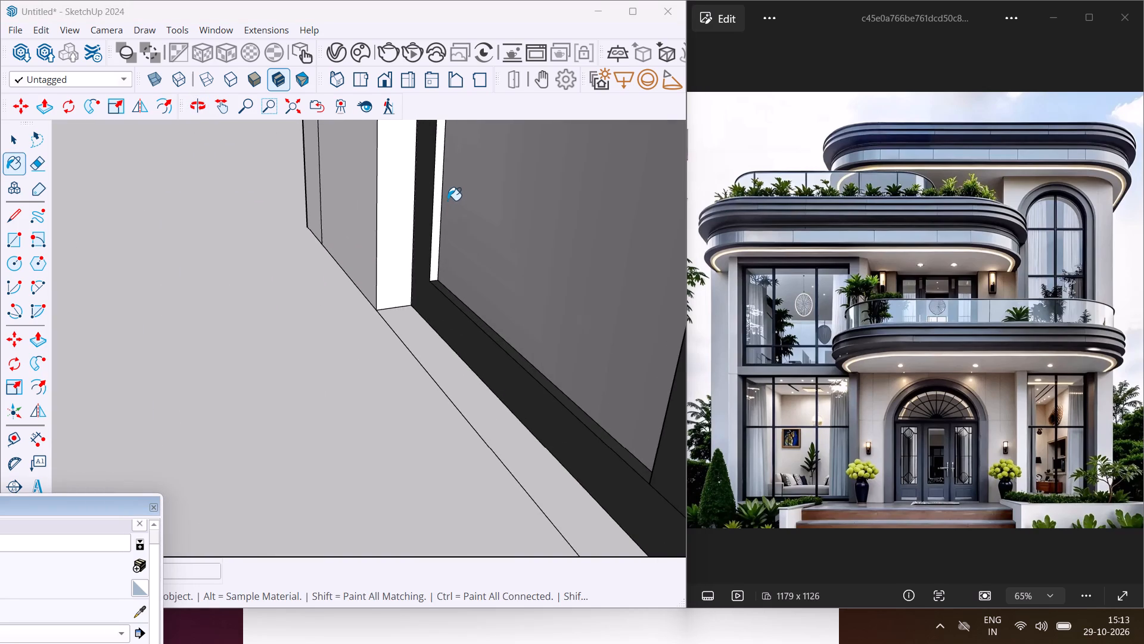
click(438, 200)
scroll(424, 184, down, 4)
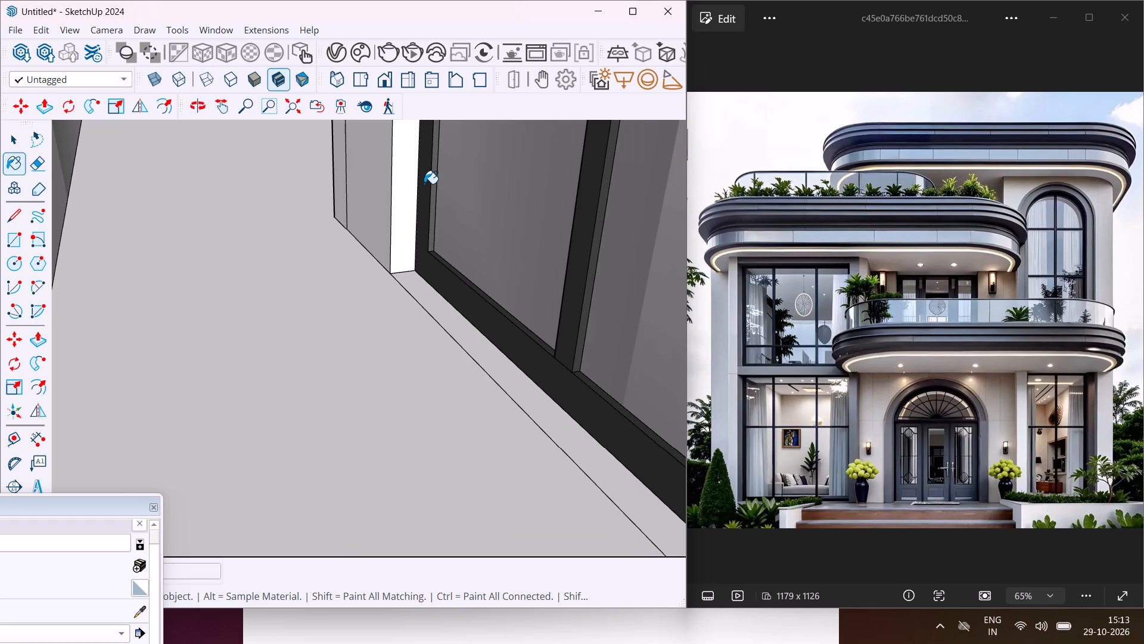
Paint the right end's outer edge and the inner edges at the right rounded corner of the entrance balcony's handrail with Color M06.
scroll(424, 184, down, 6)
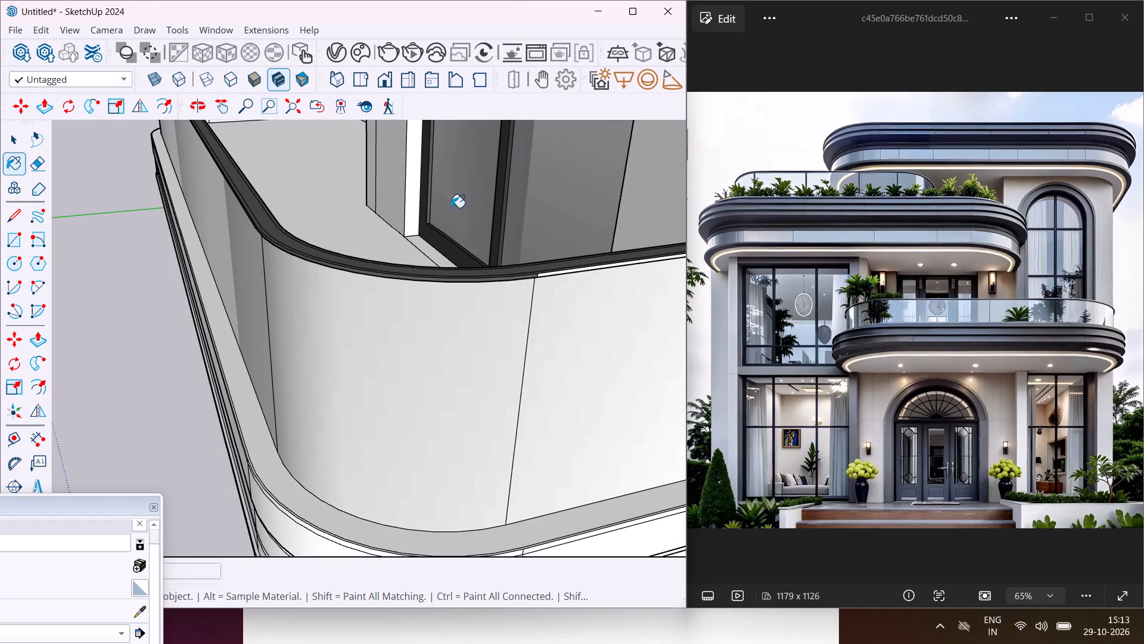
click(556, 273)
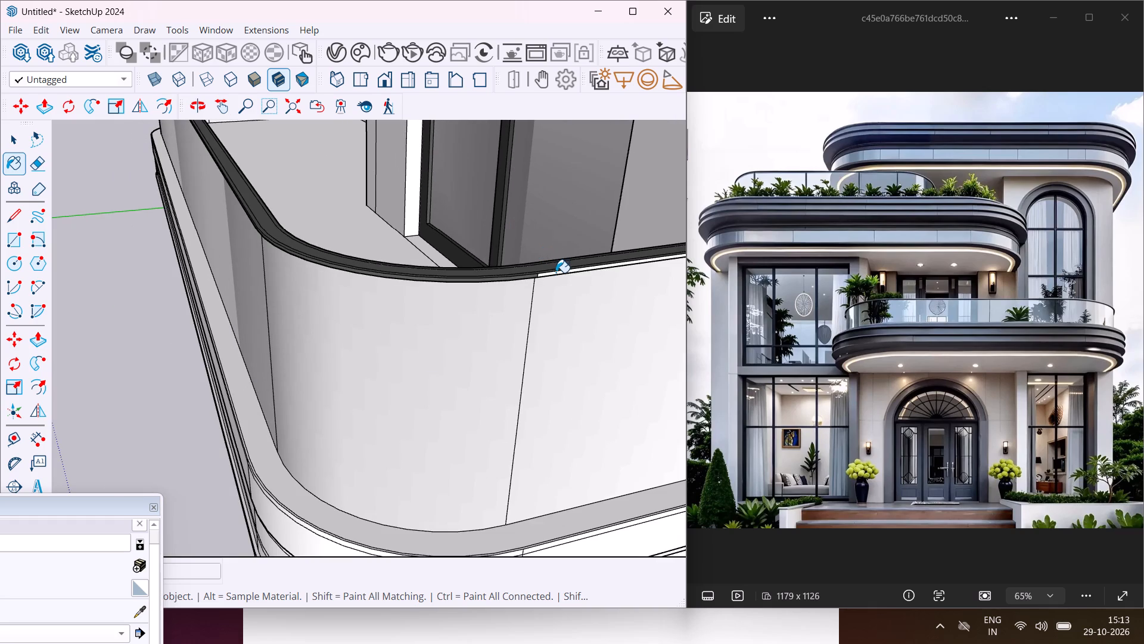
click(559, 275)
click(556, 274)
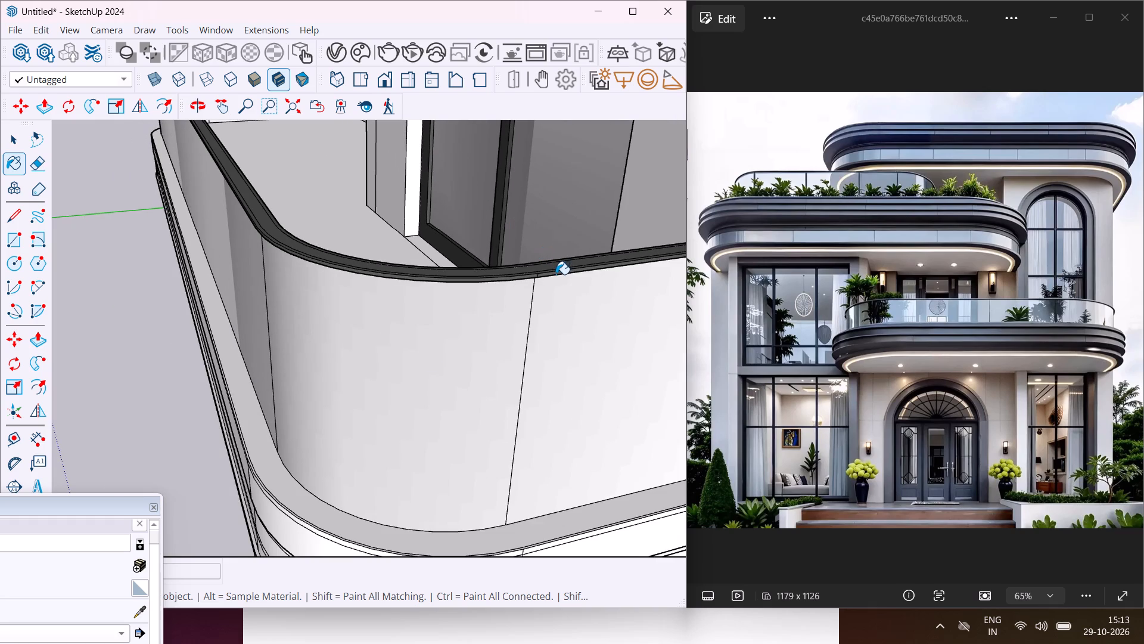
scroll(556, 274, up, 2)
middle_drag(556, 274, 526, 127)
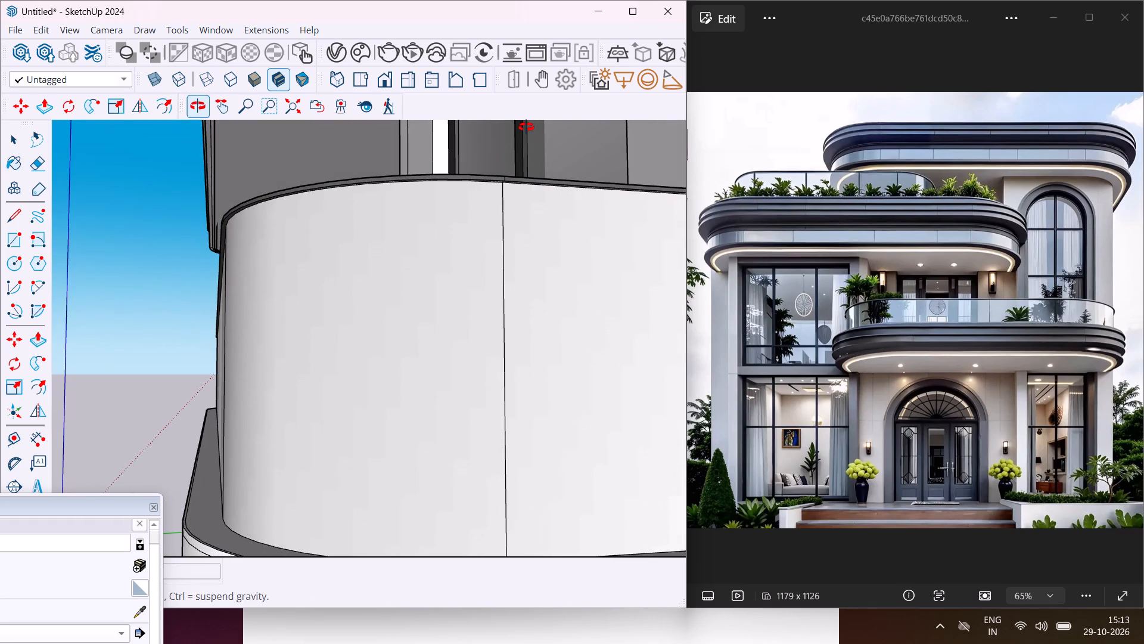
middle_drag(526, 127, 402, 326)
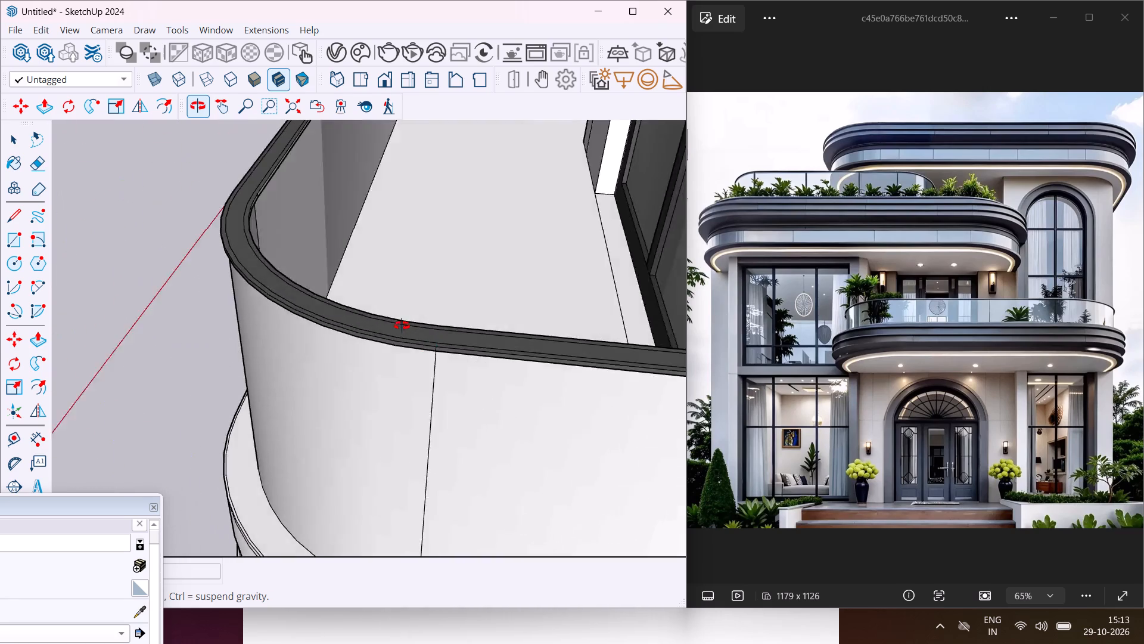
middle_drag(402, 326, 318, 372)
scroll(269, 175, up, 4)
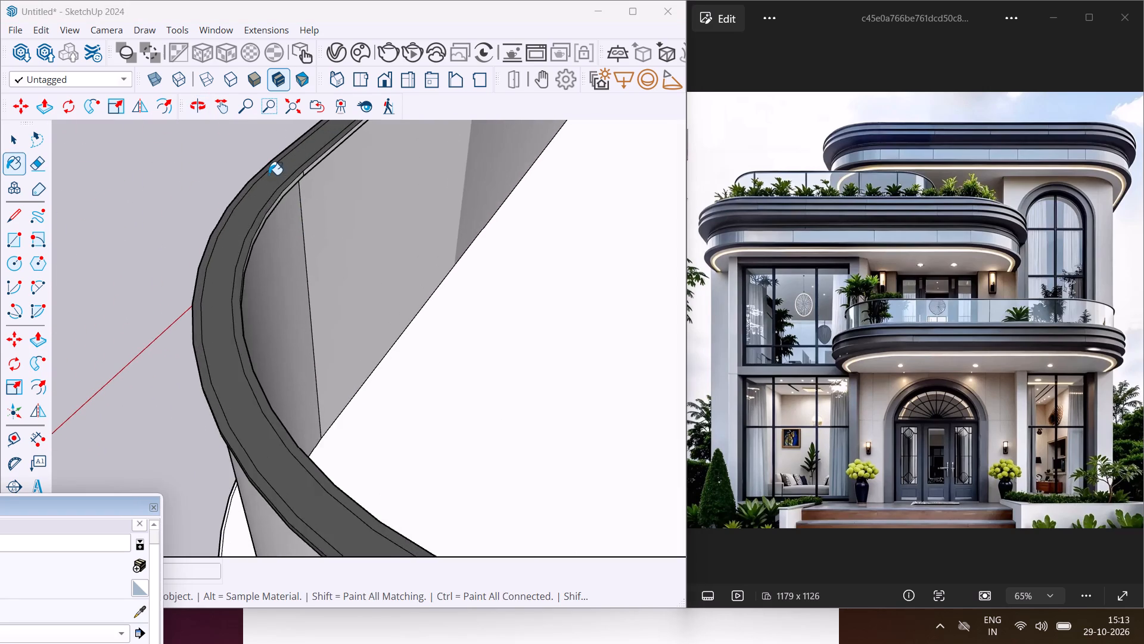
scroll(276, 179, up, 13)
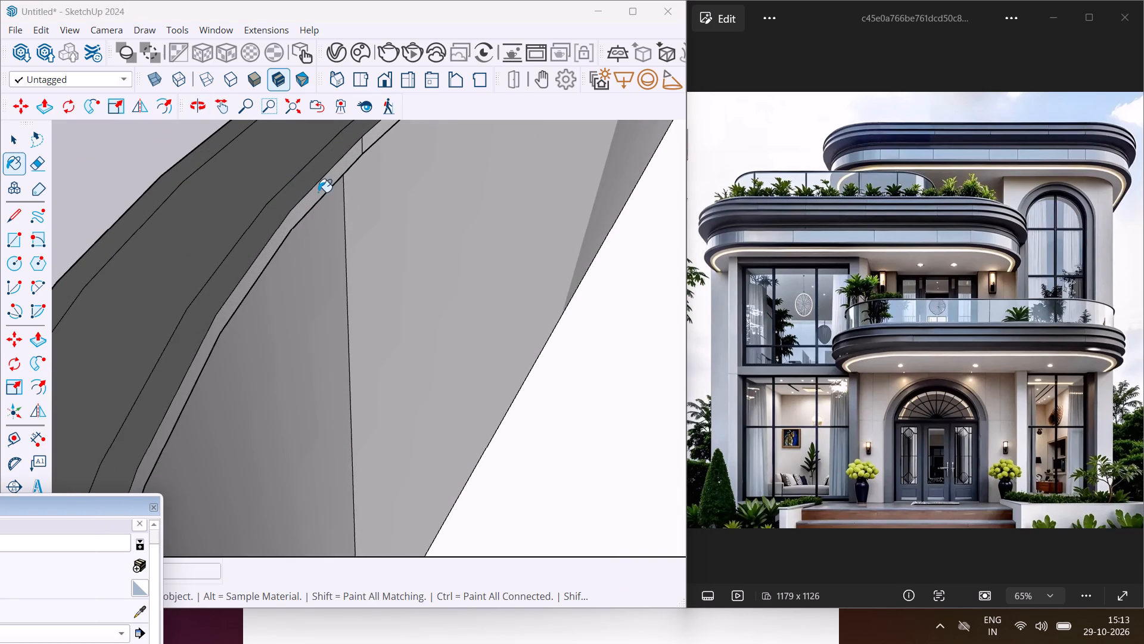
click(318, 192)
click(383, 134)
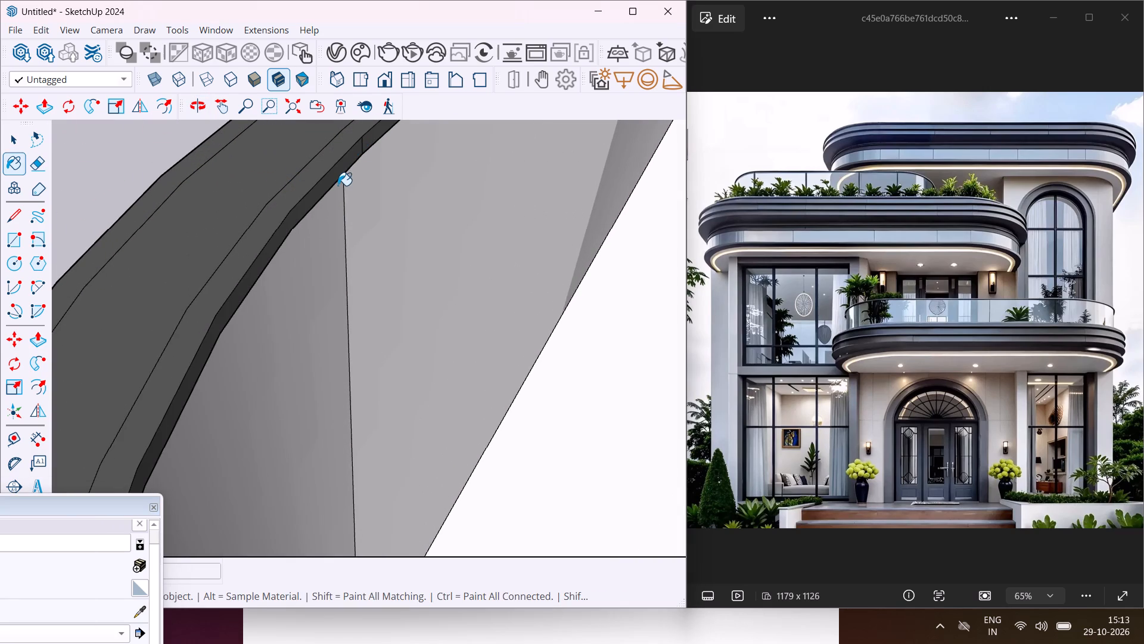
Inspect the entrance balcony's handrail from inside, above and both ends for unpainted faces.
middle_drag(325, 215, 170, 71)
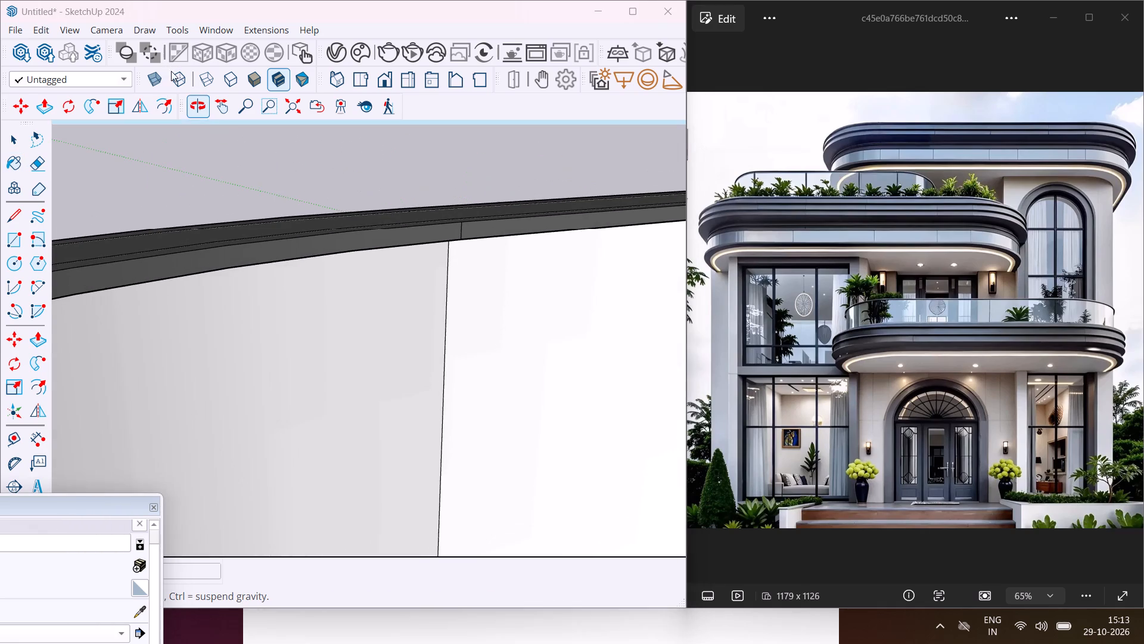
middle_drag(292, 253, 369, 107)
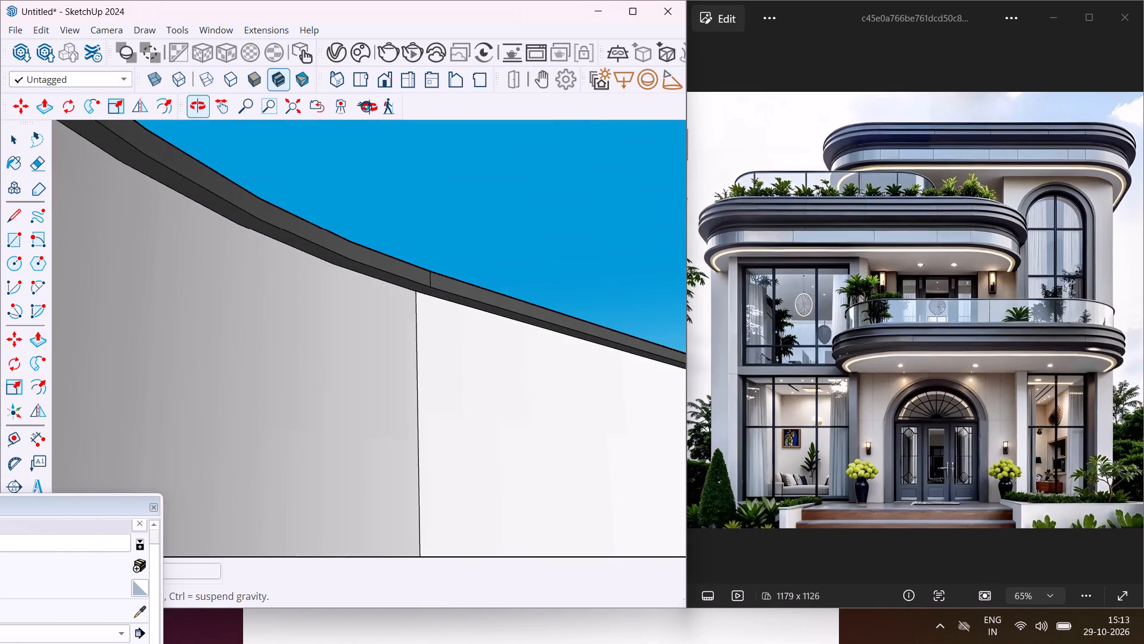
middle_drag(369, 107, 476, 414)
scroll(372, 327, down, 8)
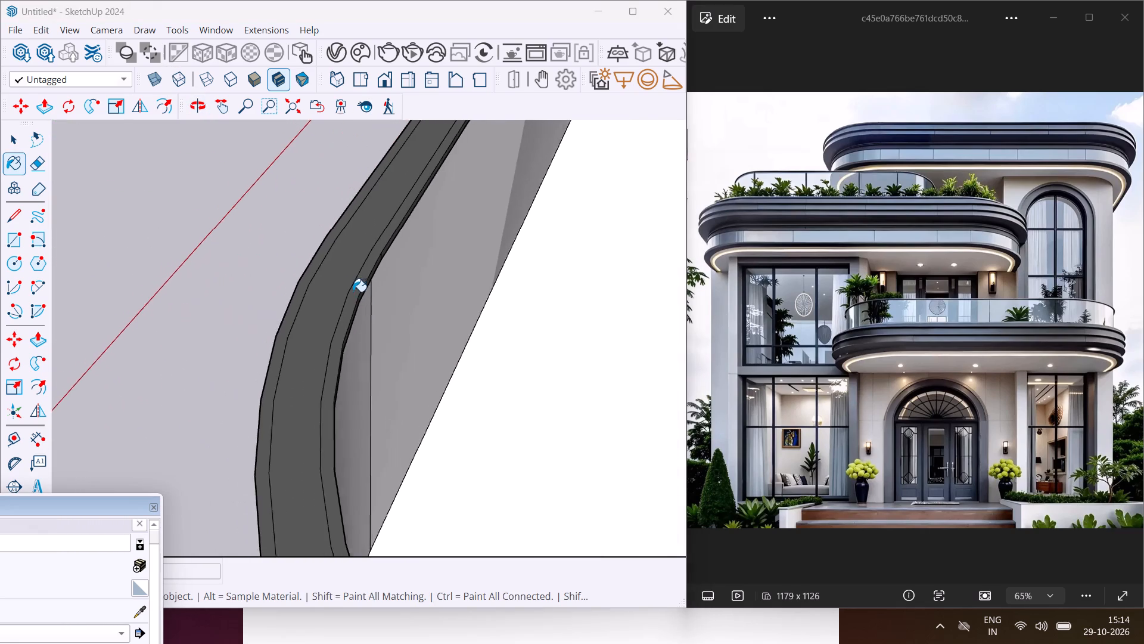
scroll(353, 292, down, 16)
middle_drag(348, 312, 530, 389)
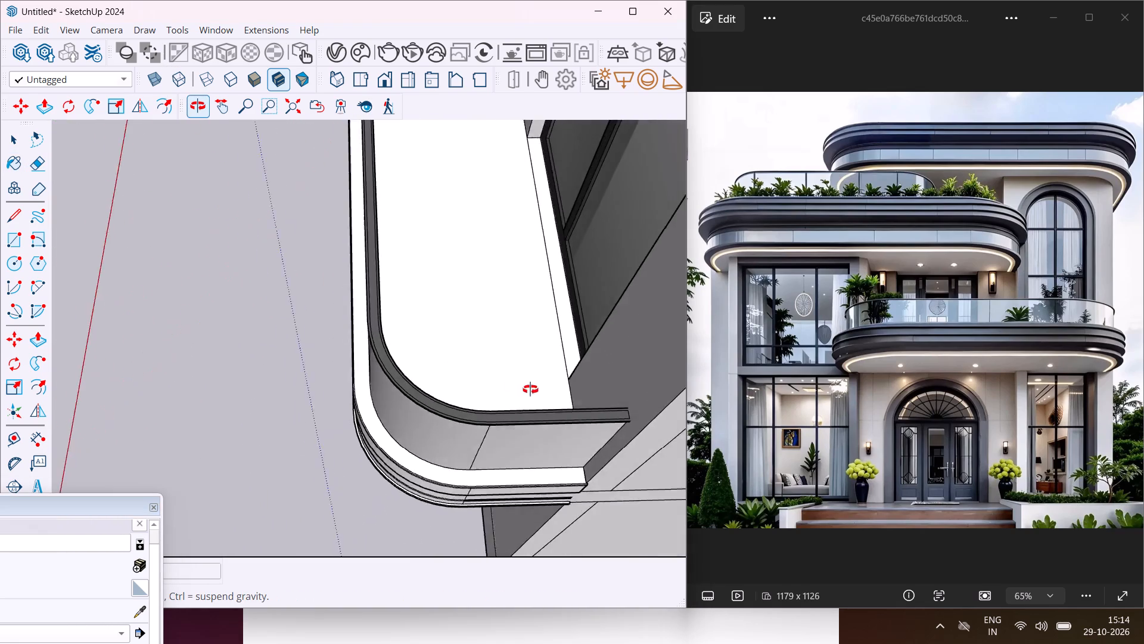
middle_drag(530, 389, 1034, 253)
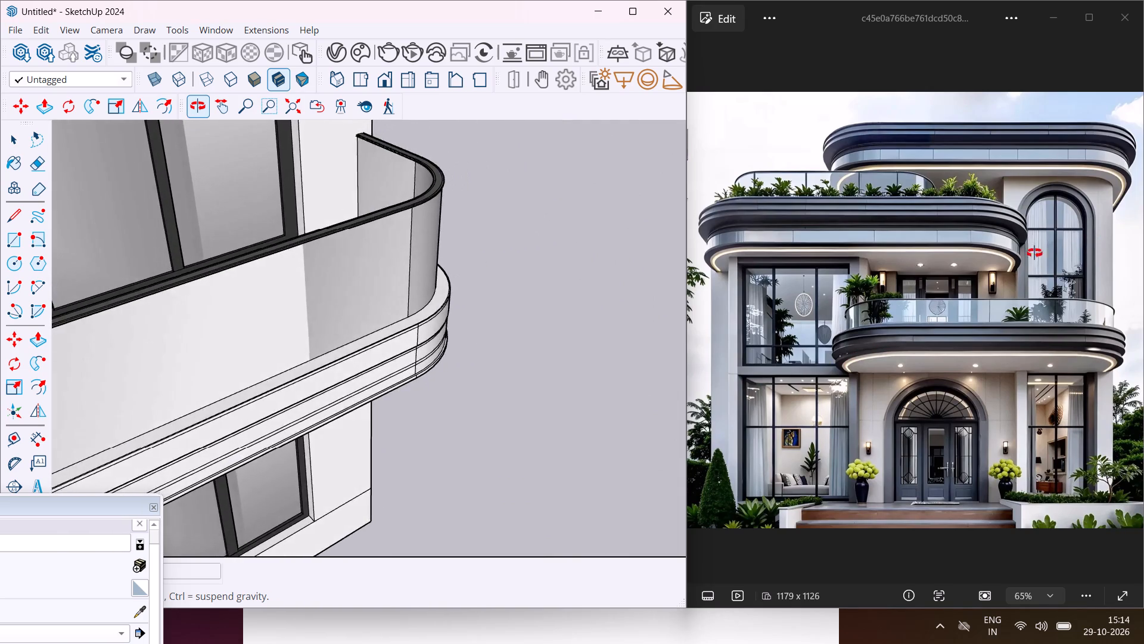
middle_drag(1034, 253, 350, 319)
scroll(346, 317, down, 6)
middle_drag(346, 316, 401, 233)
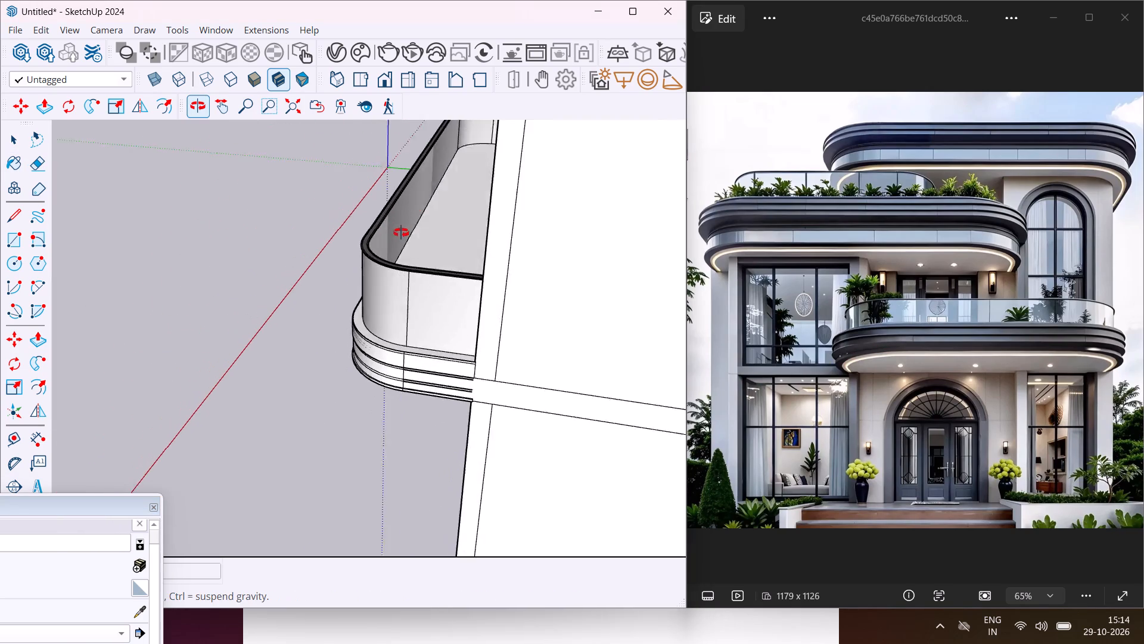
middle_drag(401, 233, 437, 184)
middle_drag(452, 167, 714, 268)
Paint the central top face and surrounding top border of the upper terrace parapet's handrail with Color M06.
scroll(486, 299, down, 18)
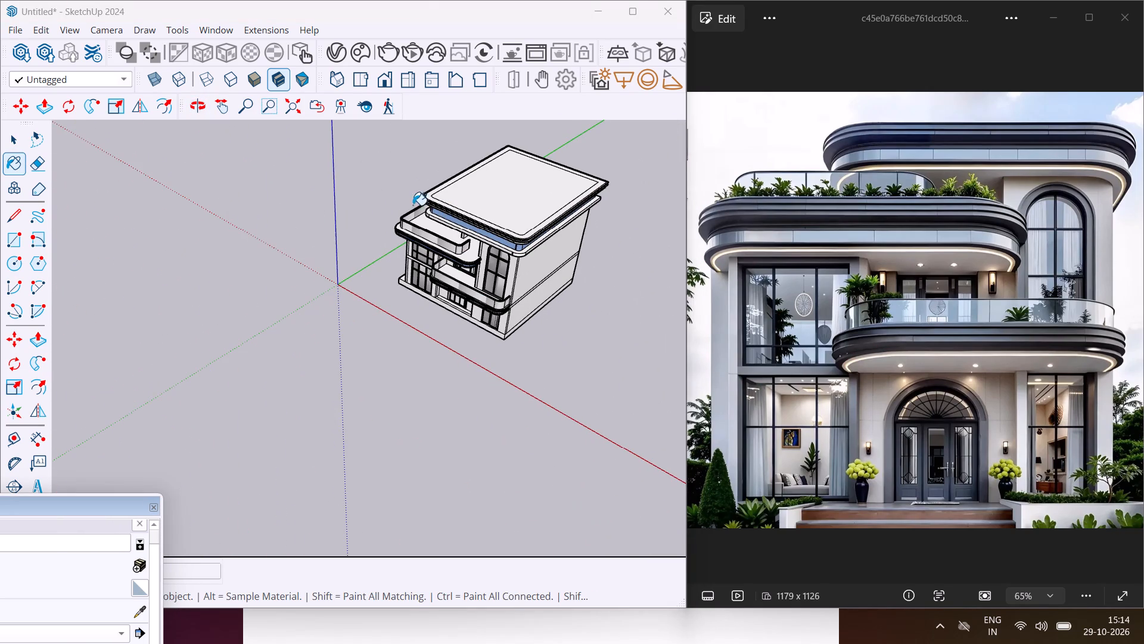
scroll(394, 218, up, 7)
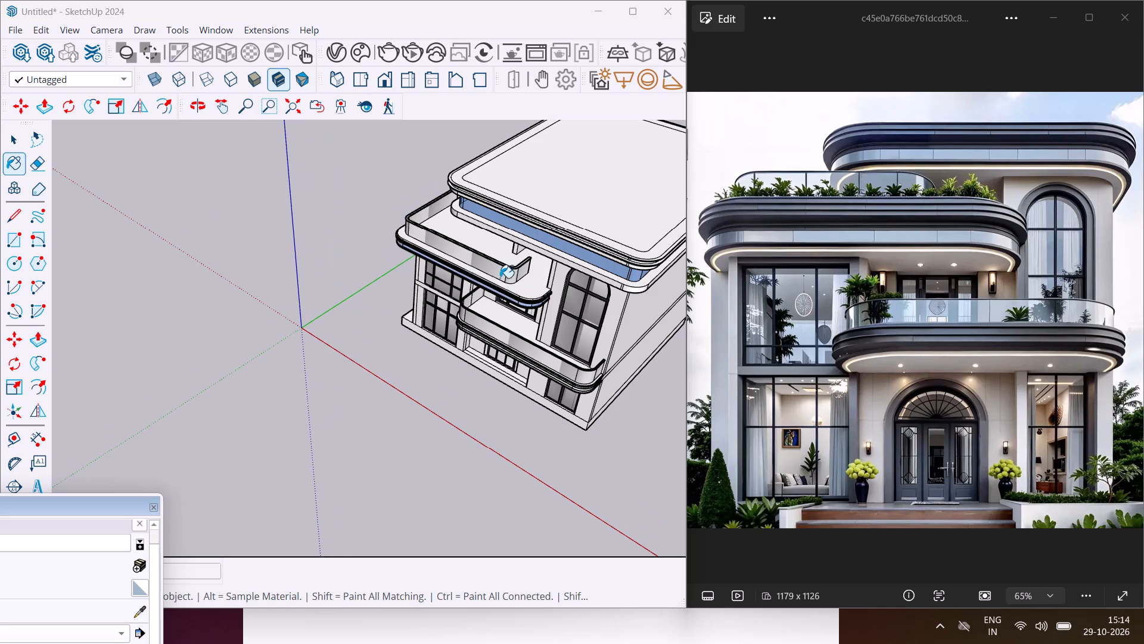
scroll(510, 280, up, 14)
scroll(542, 234, up, 6)
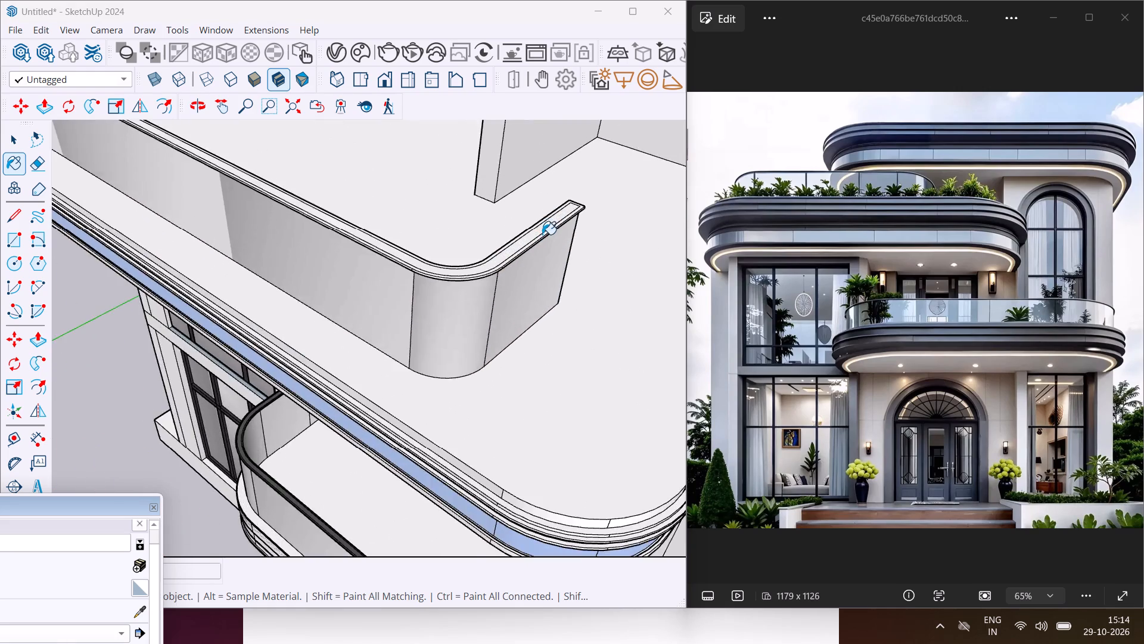
scroll(542, 234, up, 4)
click(542, 227)
scroll(537, 227, up, 8)
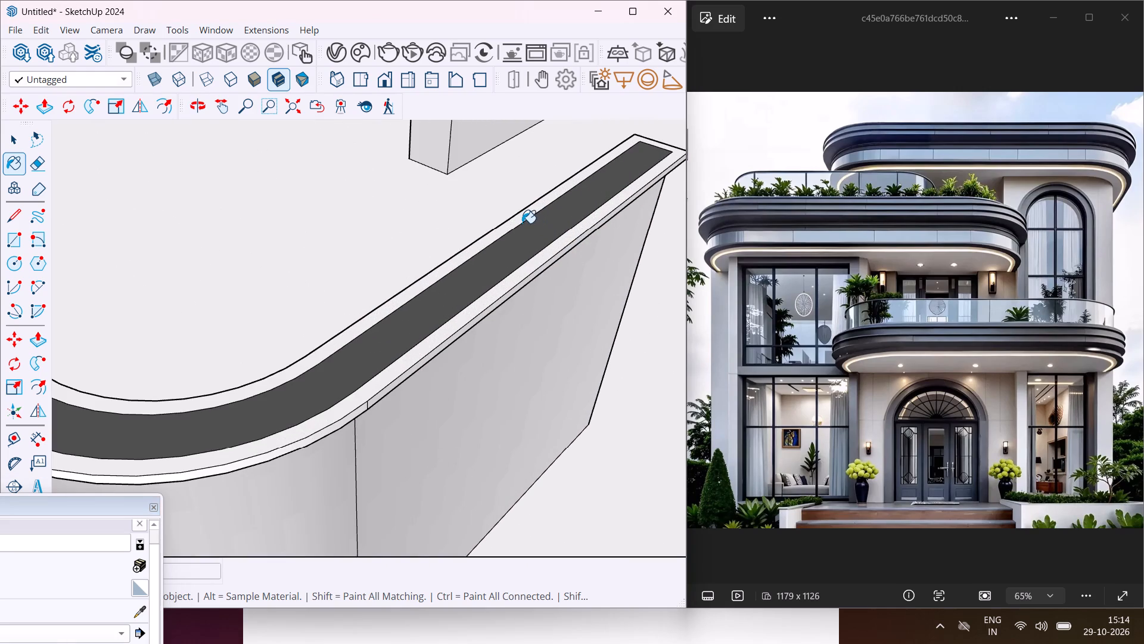
click(521, 222)
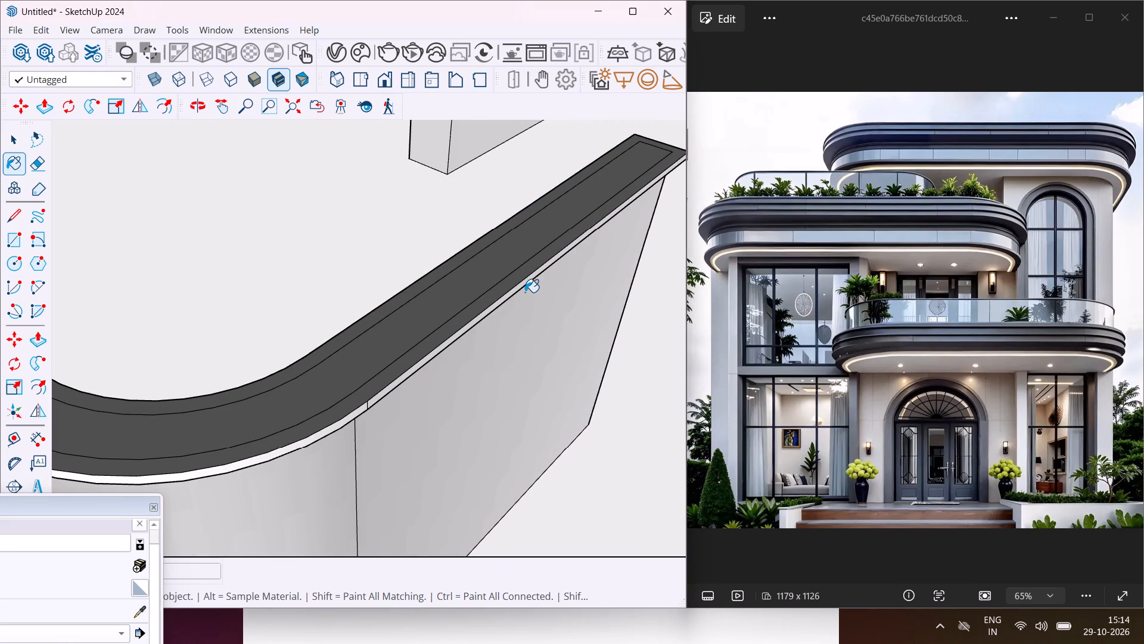
Paint the outer edge, underside and inner edge around the right rounded corner of the upper terrace parapet's handrail with Color M06.
scroll(524, 290, up, 4)
click(518, 281)
middle_drag(518, 279, 697, 36)
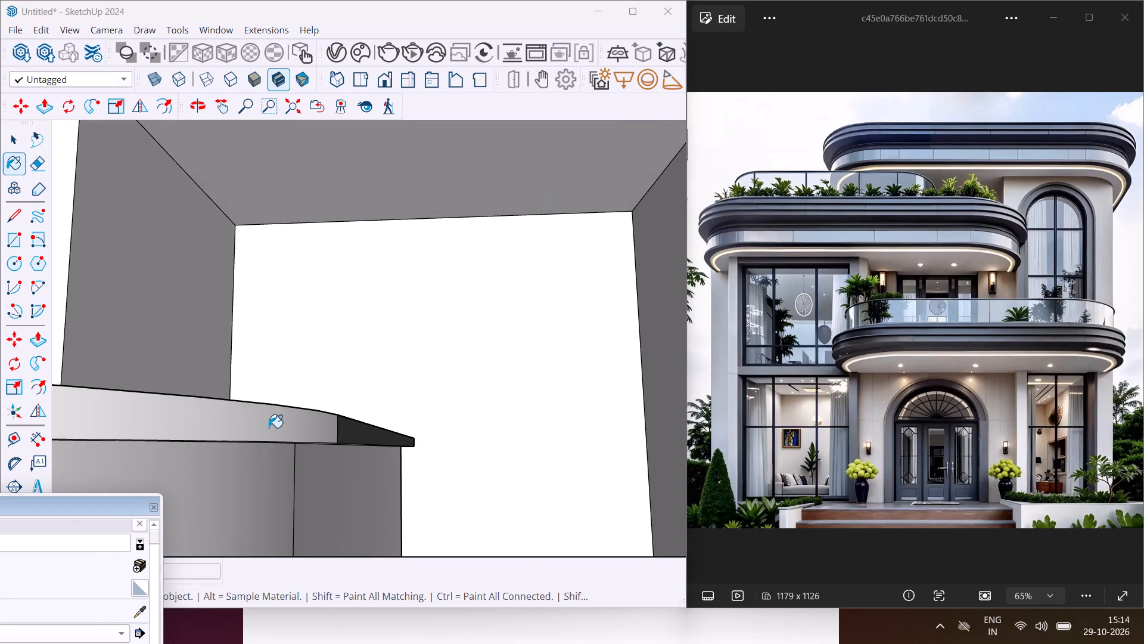
click(269, 421)
middle_drag(269, 421, 353, 348)
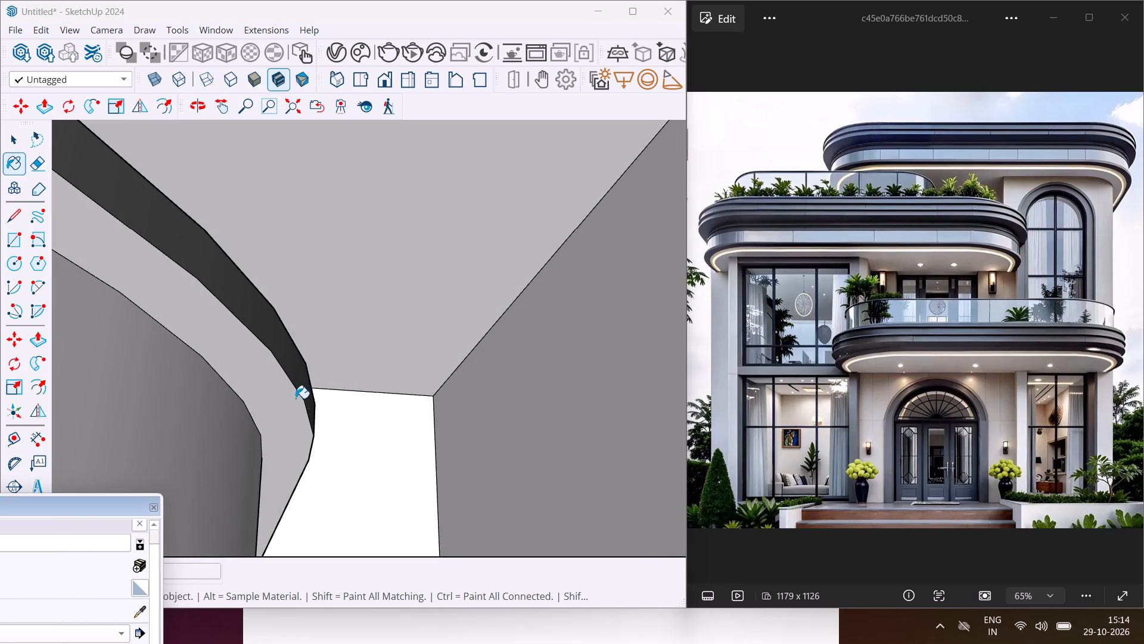
click(295, 402)
middle_drag(297, 371, 431, 556)
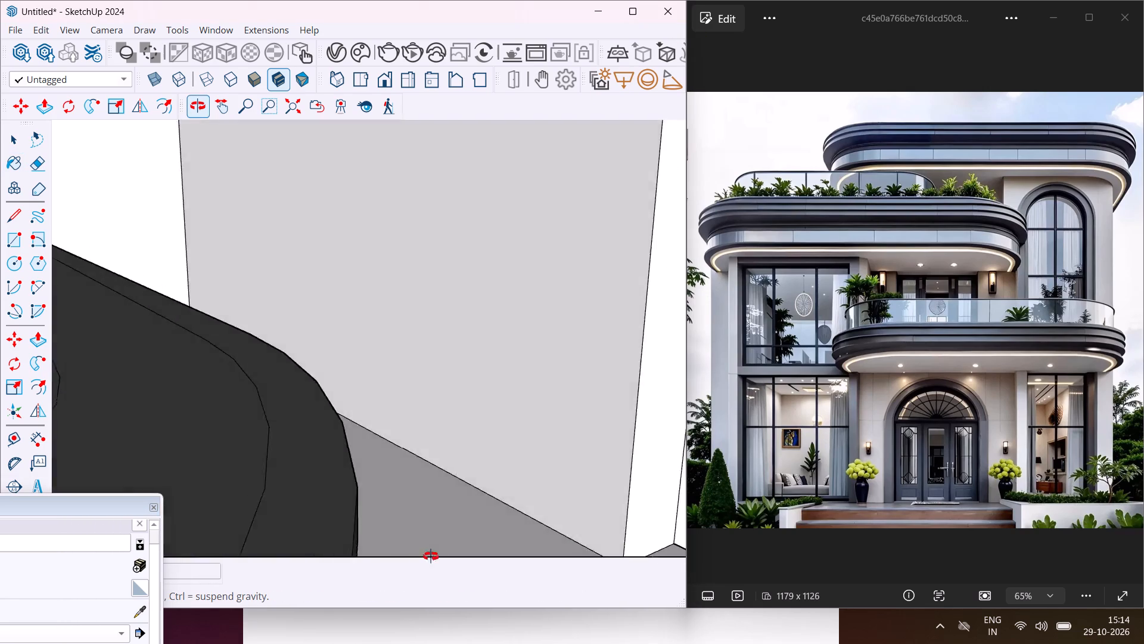
middle_drag(431, 556, 701, 430)
click(515, 306)
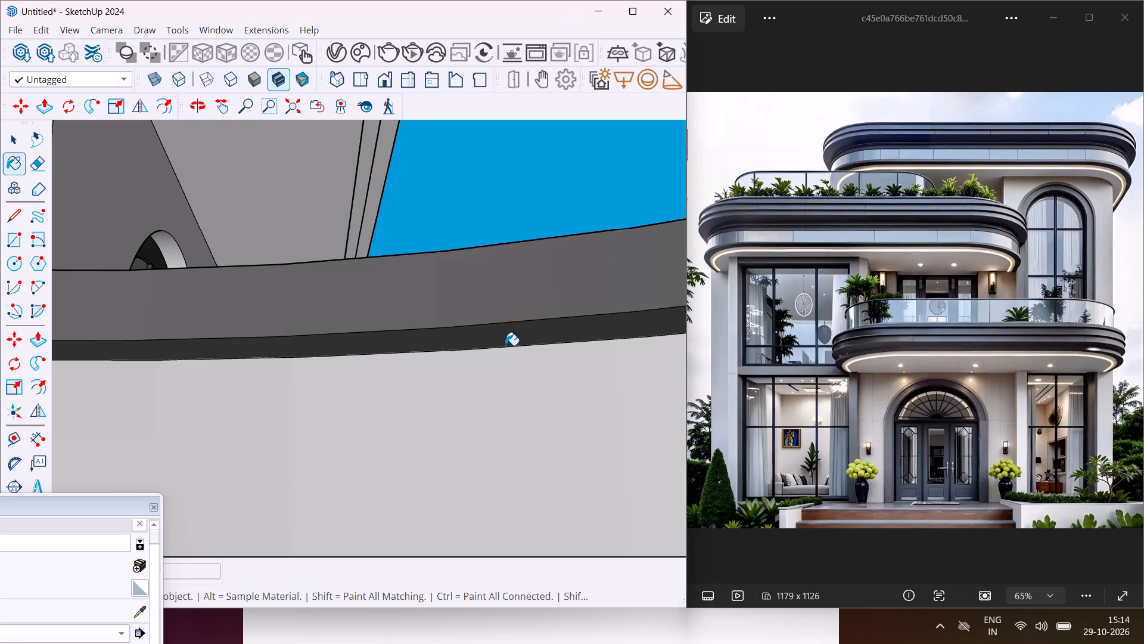
middle_drag(505, 348, 509, 294)
click(506, 284)
middle_drag(511, 233, 490, 295)
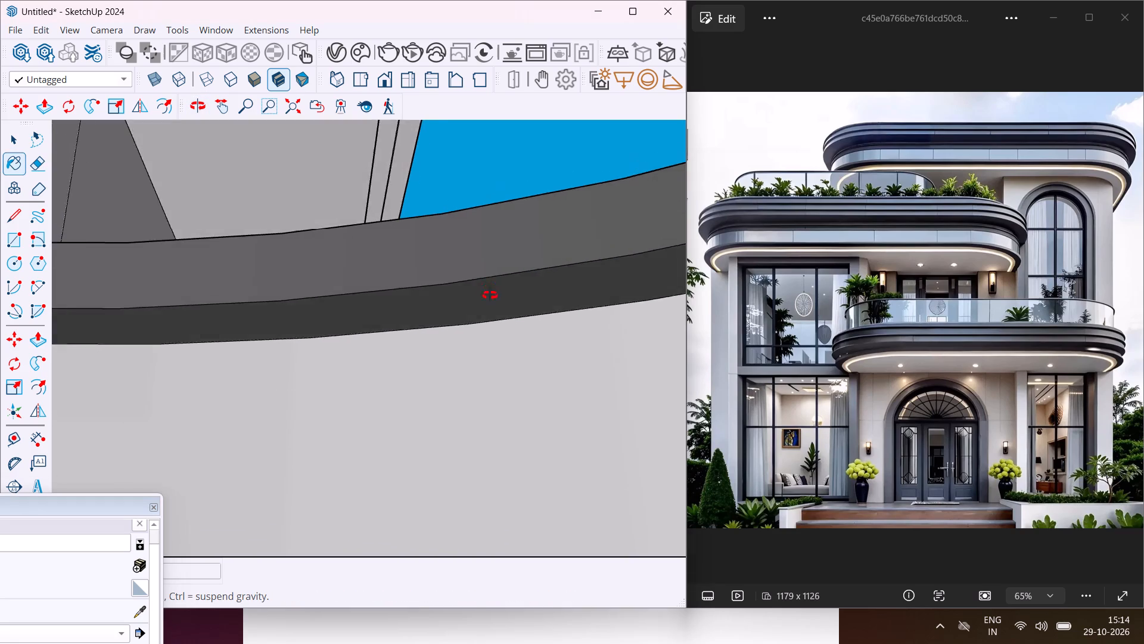
middle_drag(490, 295, 244, 461)
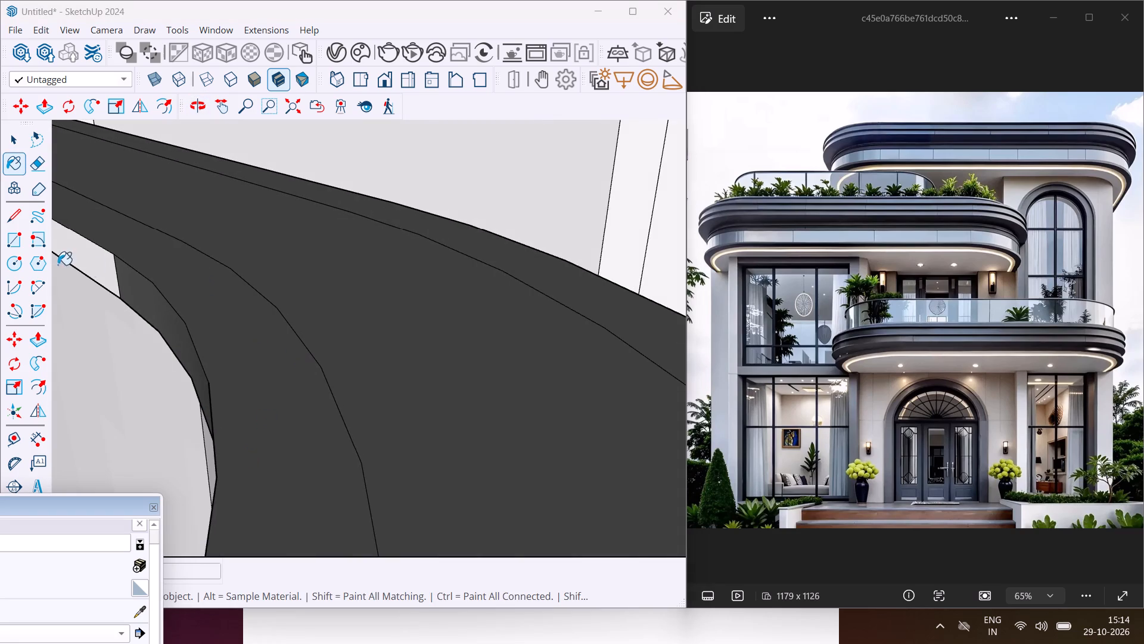
click(91, 249)
Paint the inner edge along the long front run of the upper terrace parapet's handrail with Color M06.
scroll(293, 261, down, 14)
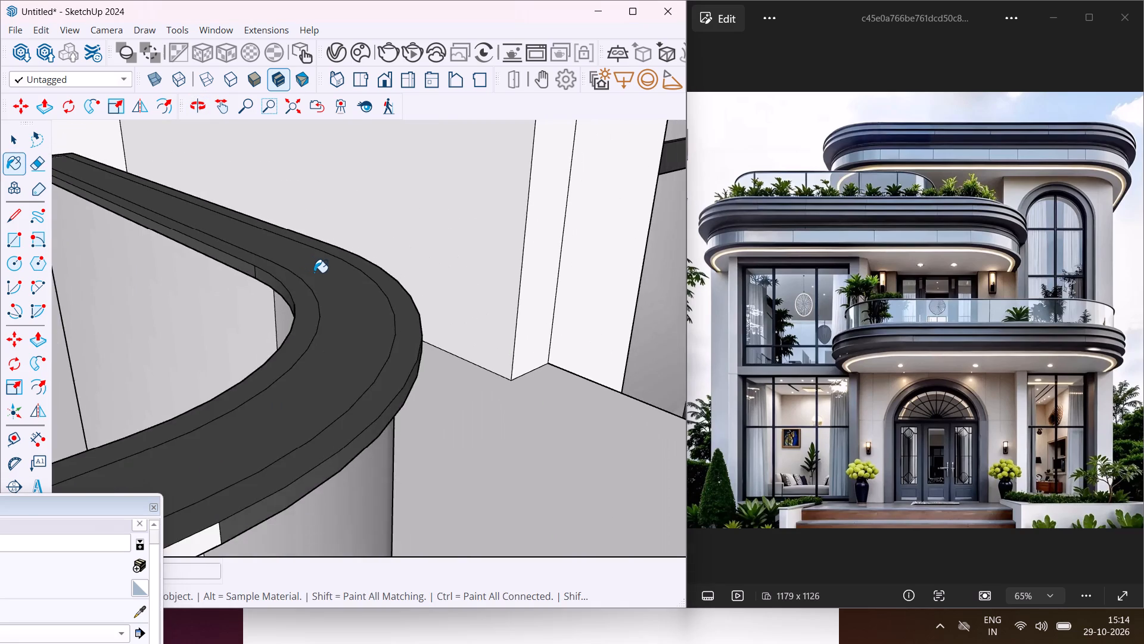
scroll(314, 273, down, 19)
middle_drag(268, 307, 301, 298)
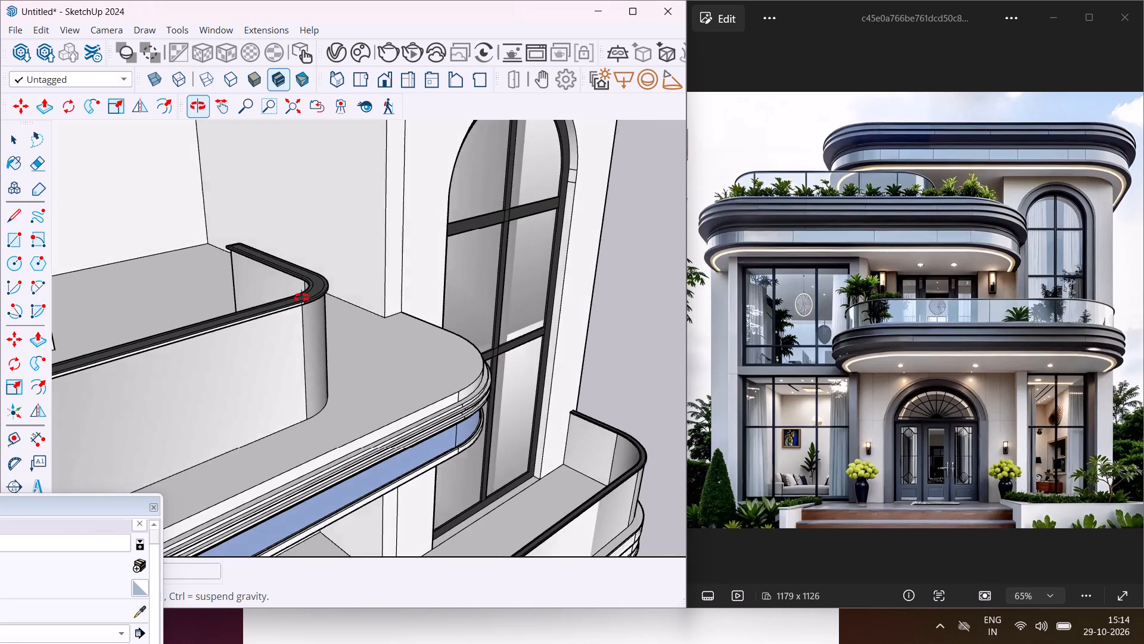
middle_drag(301, 298, 465, 248)
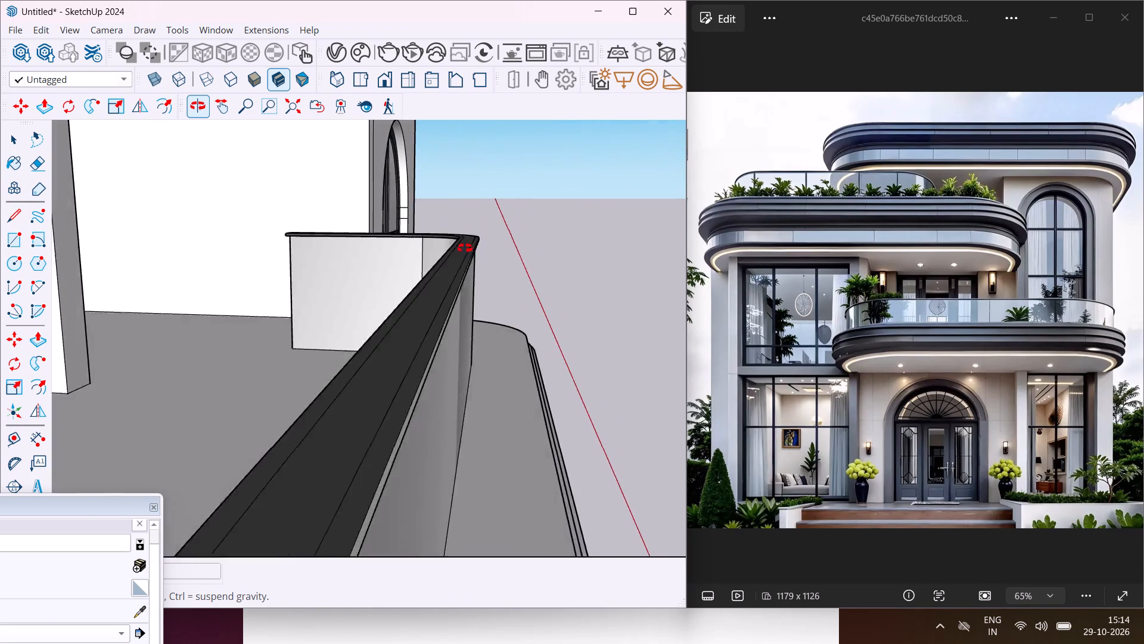
middle_drag(465, 248, 478, 249)
scroll(494, 305, up, 3)
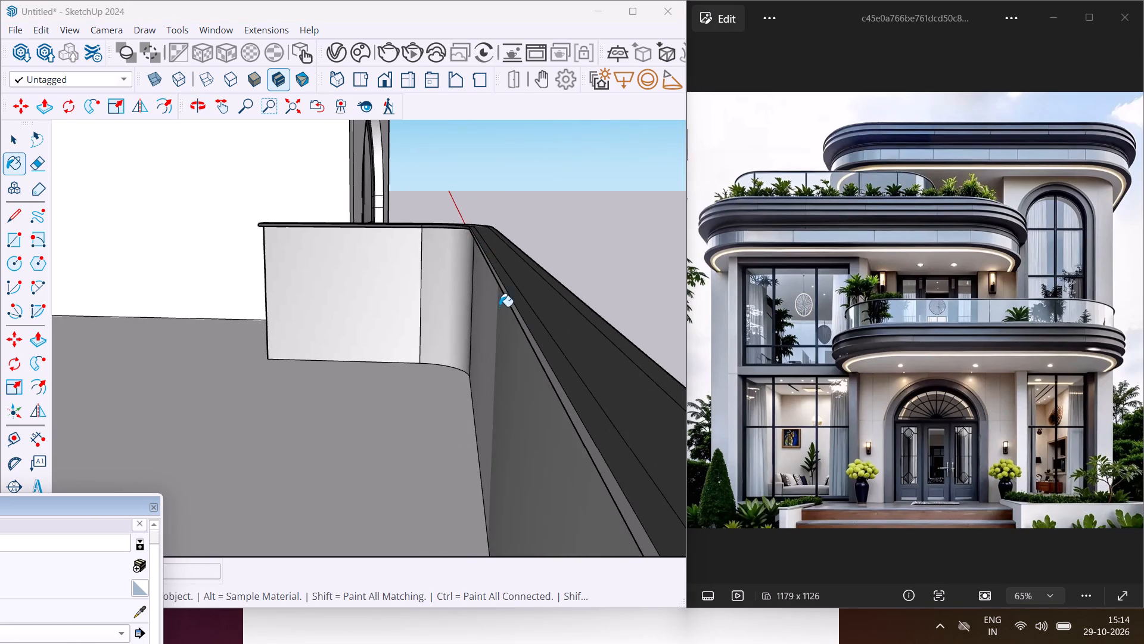
scroll(503, 306, up, 4)
click(518, 301)
middle_drag(523, 301, 539, 286)
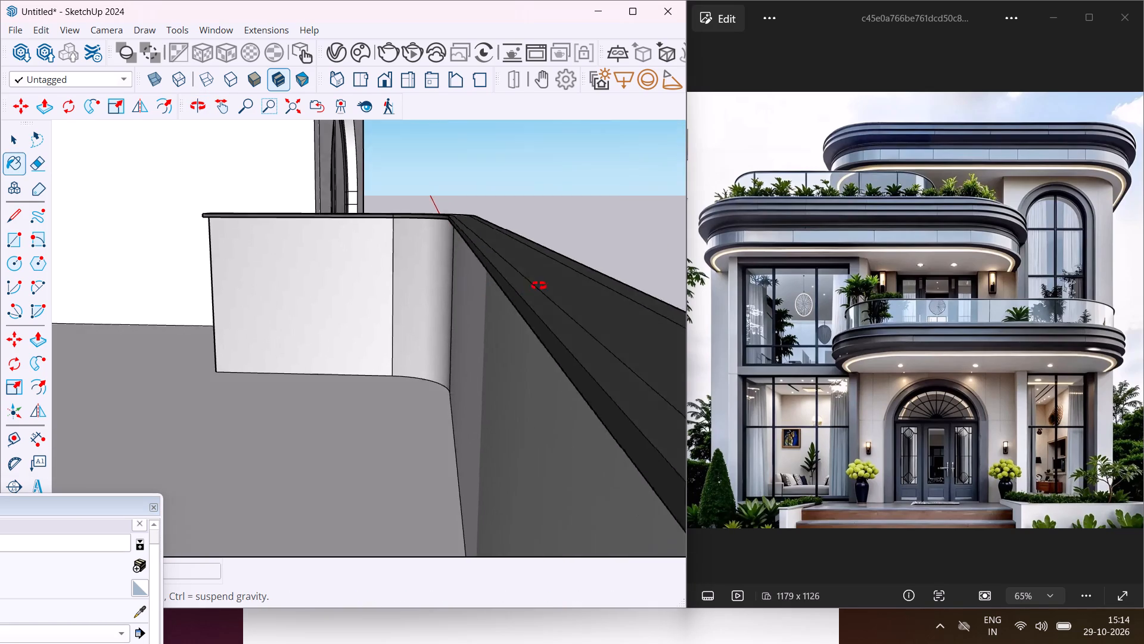
middle_drag(539, 286, 438, 305)
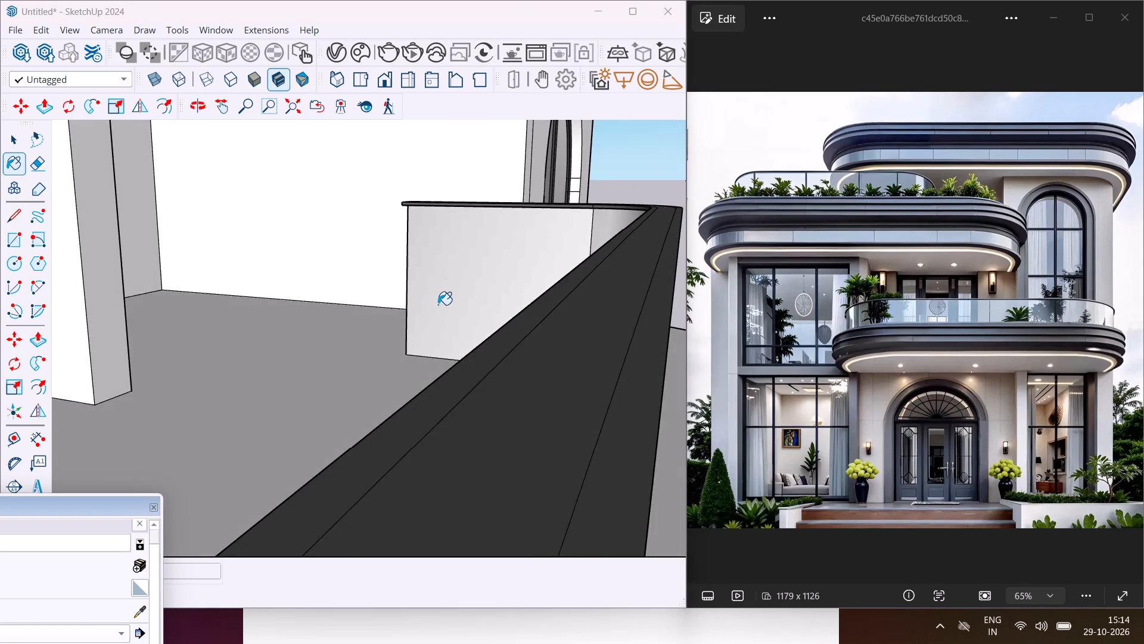
Paint the outer edge along the long front run of the upper terrace parapet's handrail with Color M06.
scroll(438, 305, down, 6)
scroll(335, 400, up, 3)
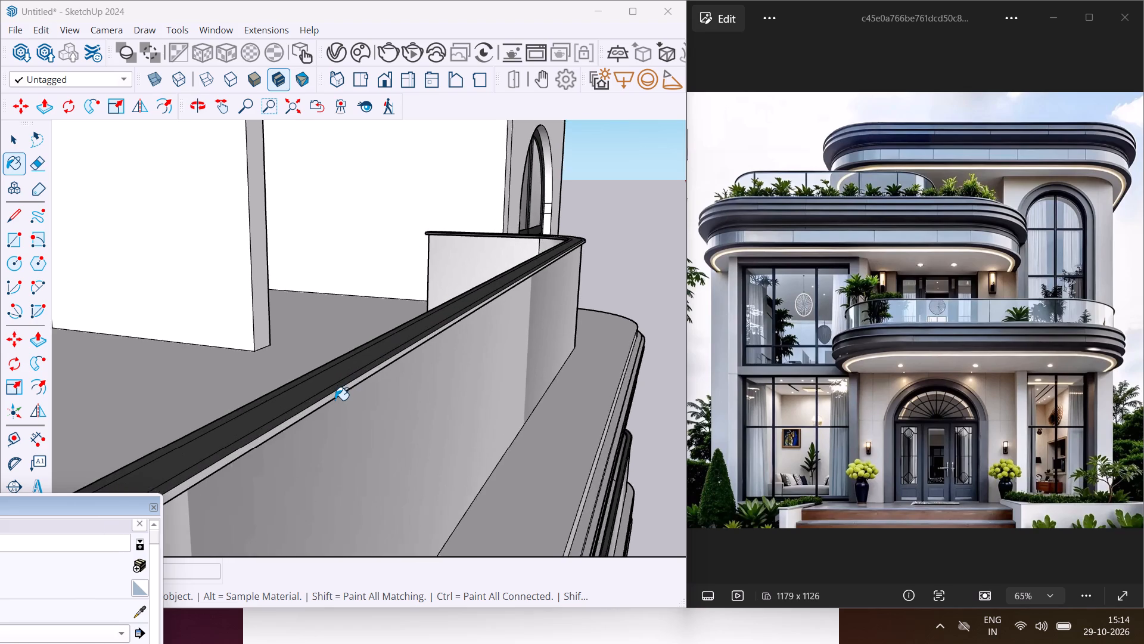
scroll(335, 400, up, 6)
click(343, 386)
middle_drag(343, 386, 412, 342)
scroll(343, 386, up, 1)
scroll(428, 333, down, 3)
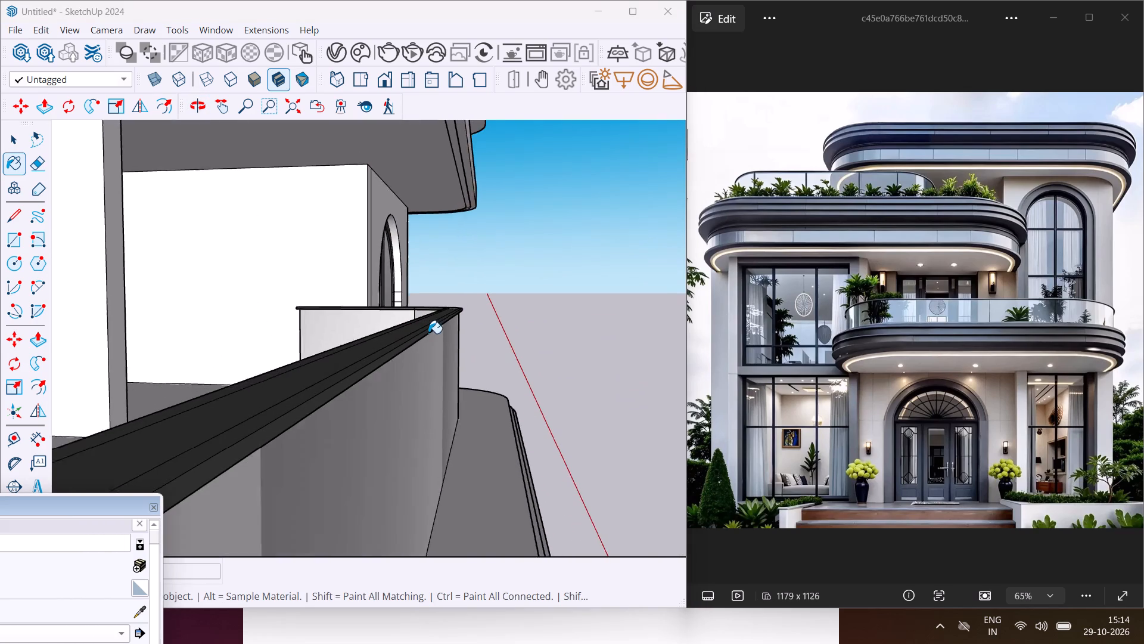
scroll(428, 333, down, 14)
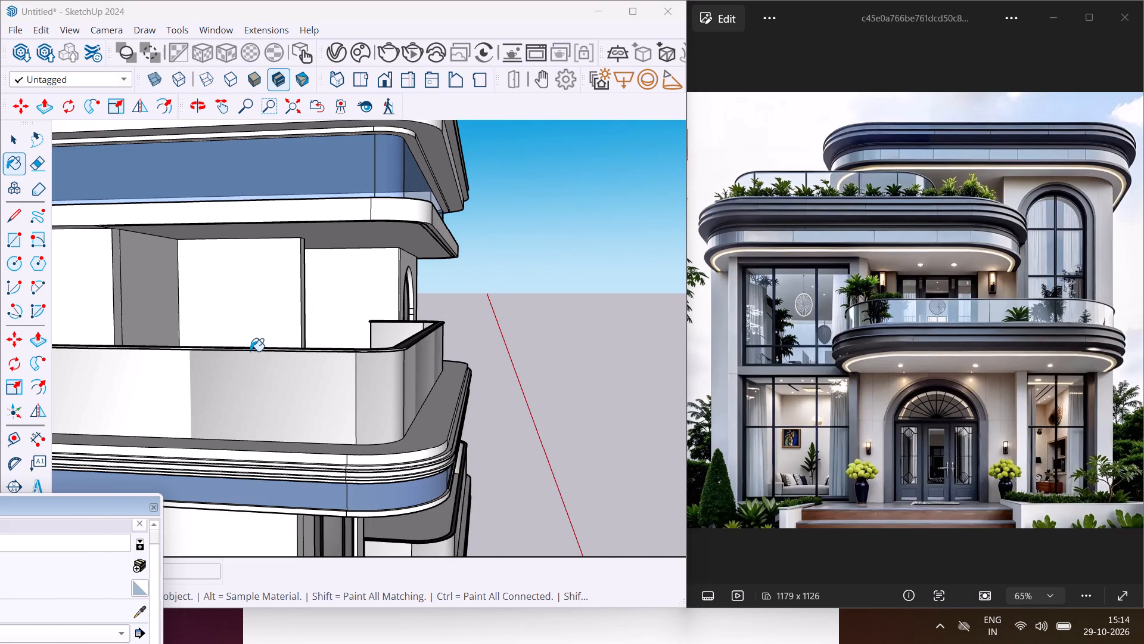
Paint the outer edge along the left side run of the upper terrace parapet's handrail with Color M06.
scroll(250, 351, up, 14)
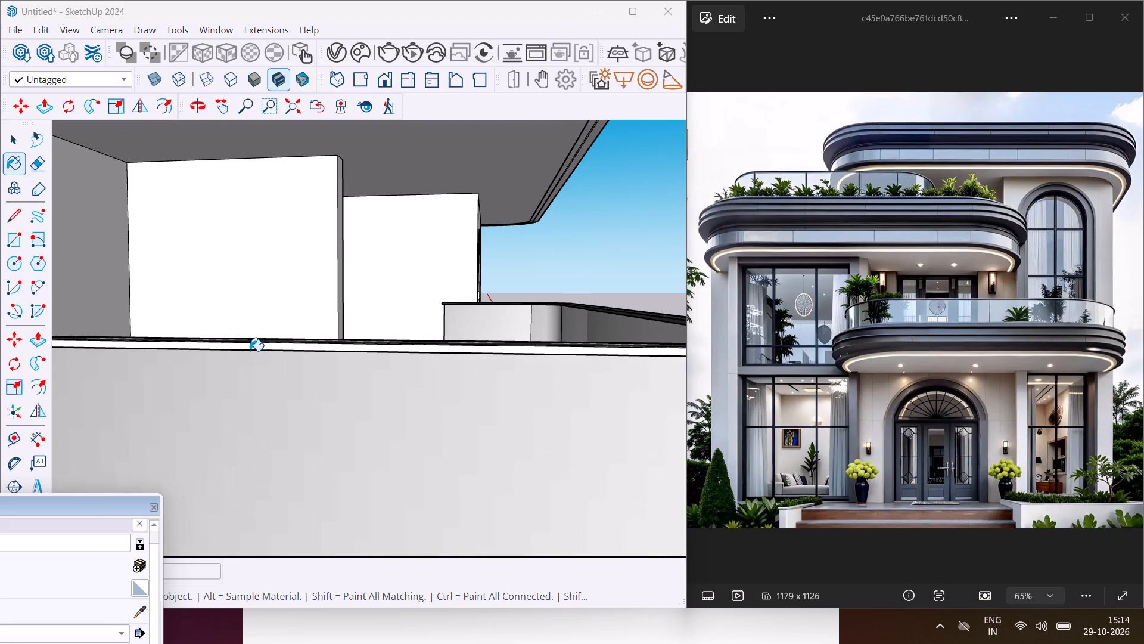
click(250, 350)
click(245, 349)
scroll(245, 349, up, 2)
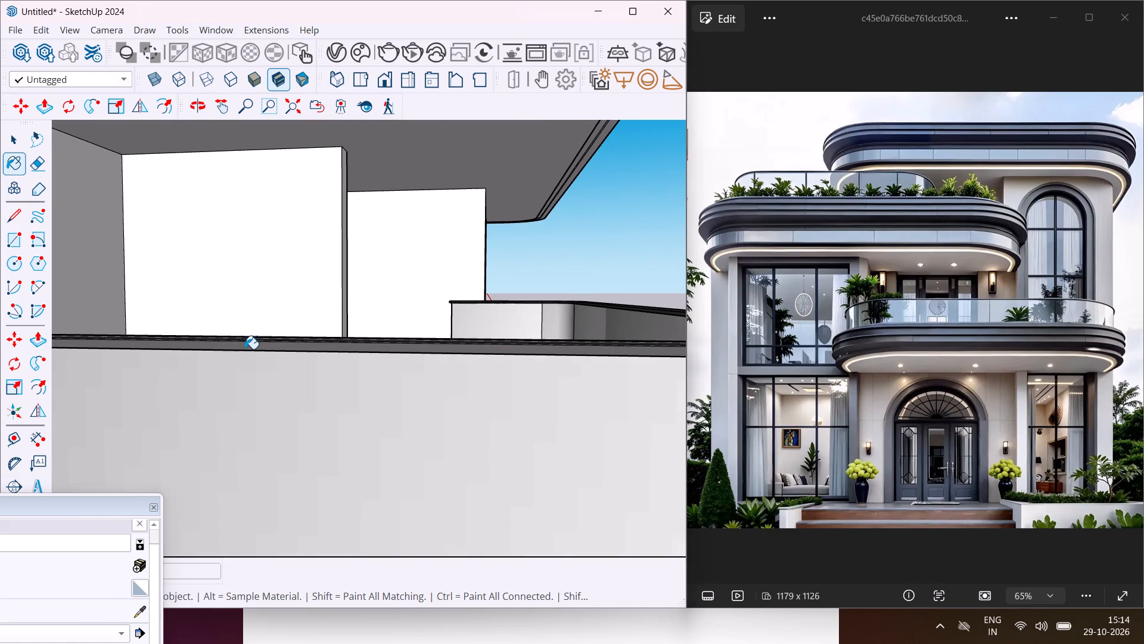
scroll(244, 364, down, 5)
middle_drag(244, 371, 265, 292)
scroll(257, 308, up, 1)
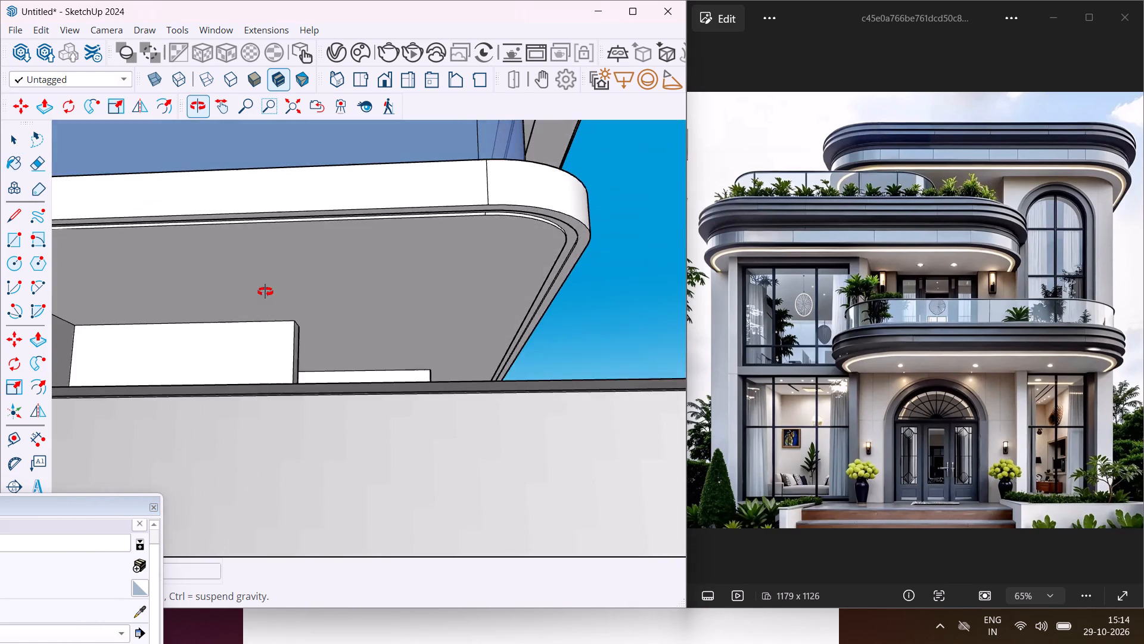
middle_drag(265, 292, 207, 363)
scroll(207, 363, down, 4)
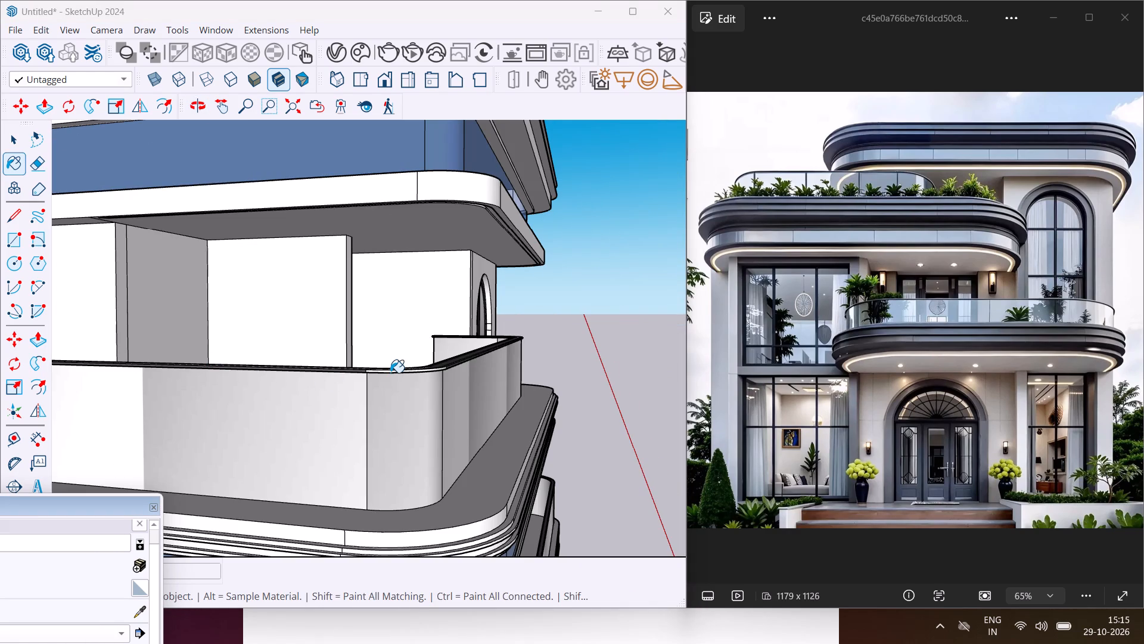
Paint the outer edge at the front-left rounded corner of the upper terrace parapet's handrail with Color M06.
scroll(390, 373, up, 4)
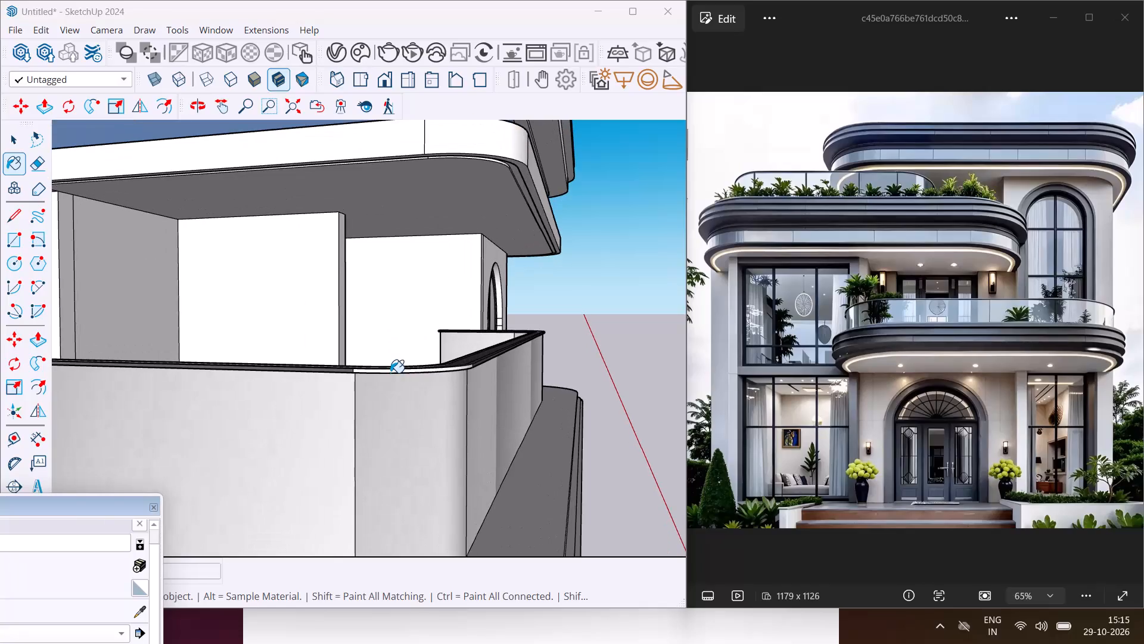
scroll(390, 373, up, 8)
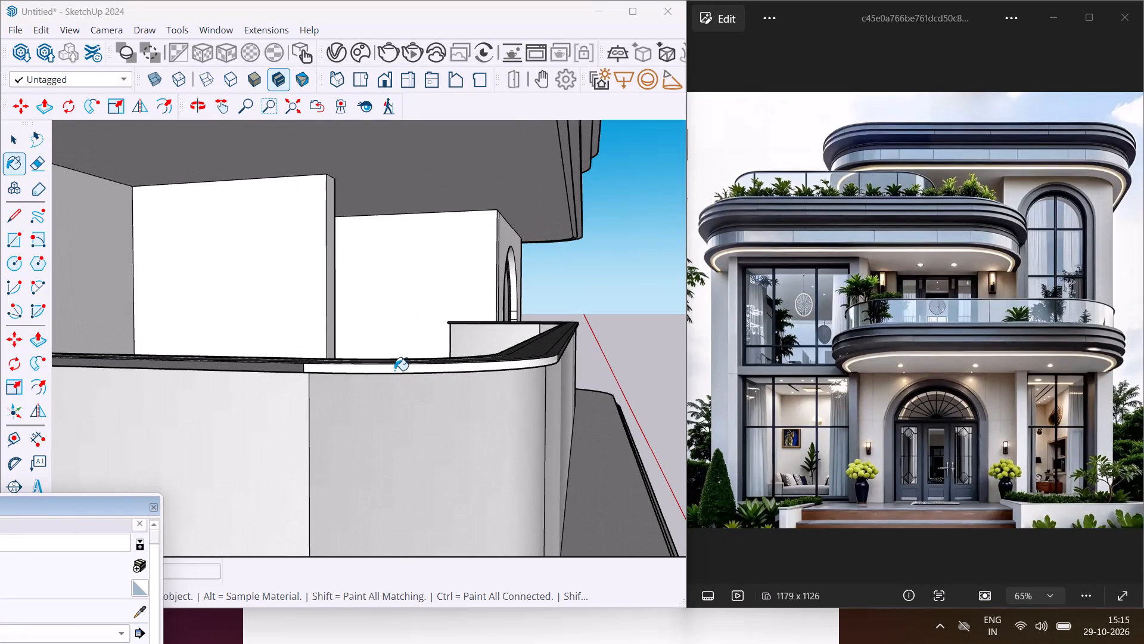
click(394, 370)
scroll(391, 374, down, 6)
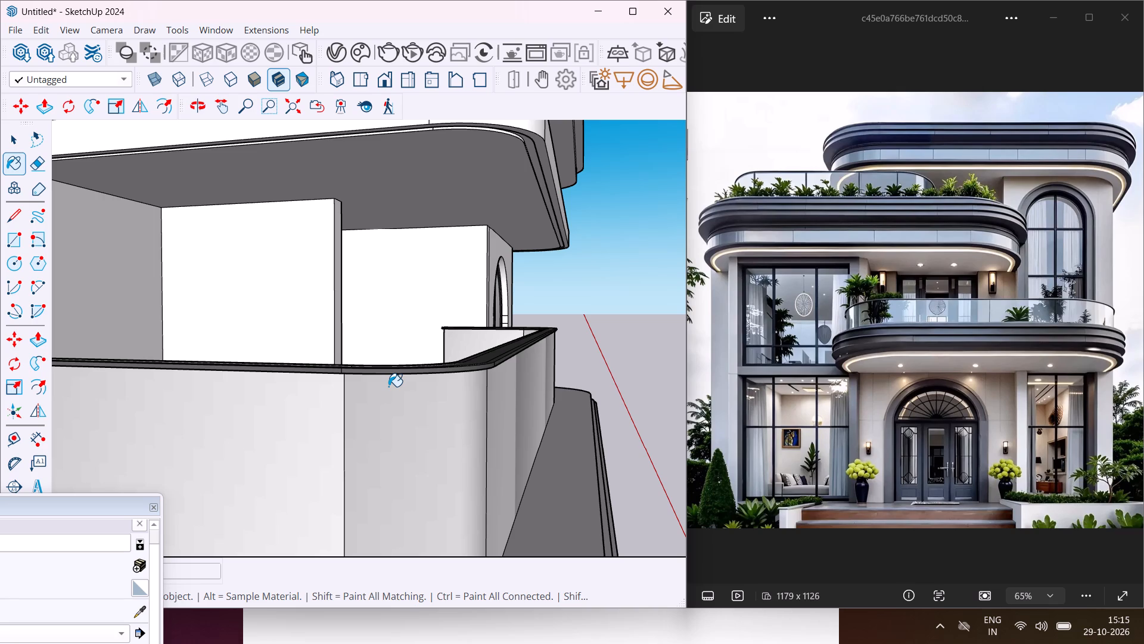
scroll(388, 386, down, 9)
key(Escape)
key(space)
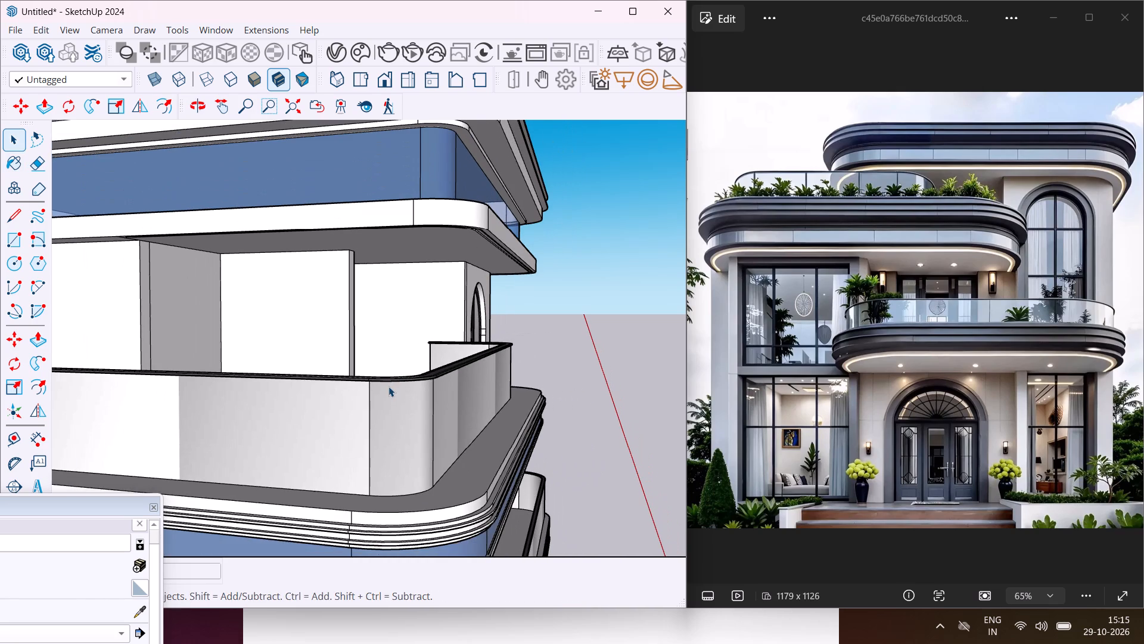
Pick the dark blue Color I08 from the Colors material collection as the paint material.
middle_drag(388, 386, 425, 415)
middle_drag(431, 400, 459, 445)
scroll(455, 441, down, 4)
scroll(455, 441, up, 1)
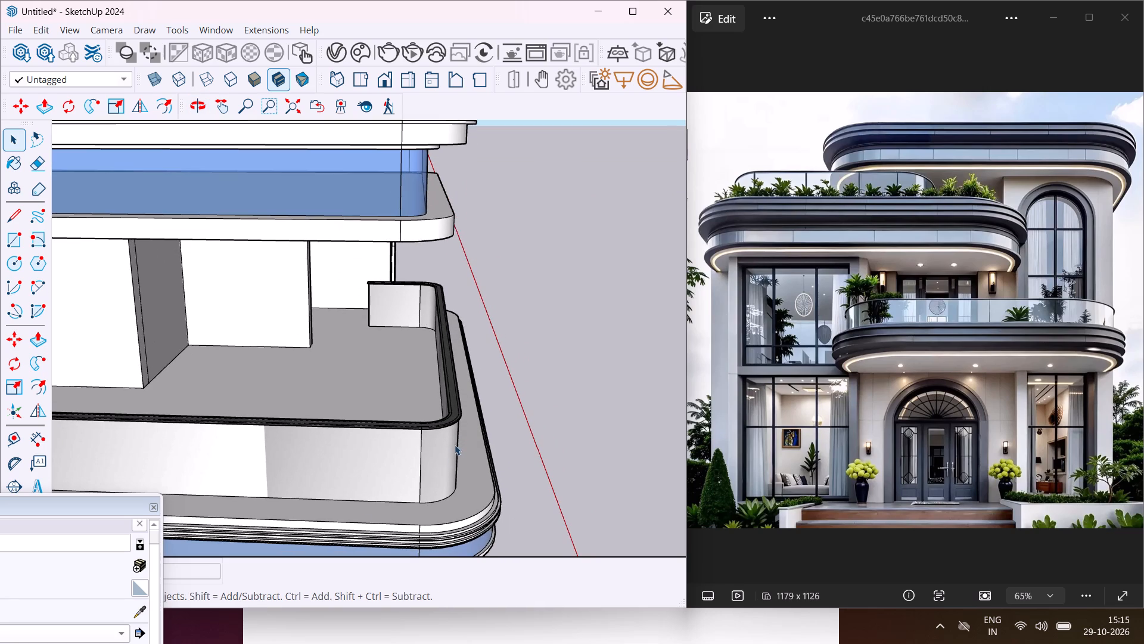
drag(114, 508, 349, 441)
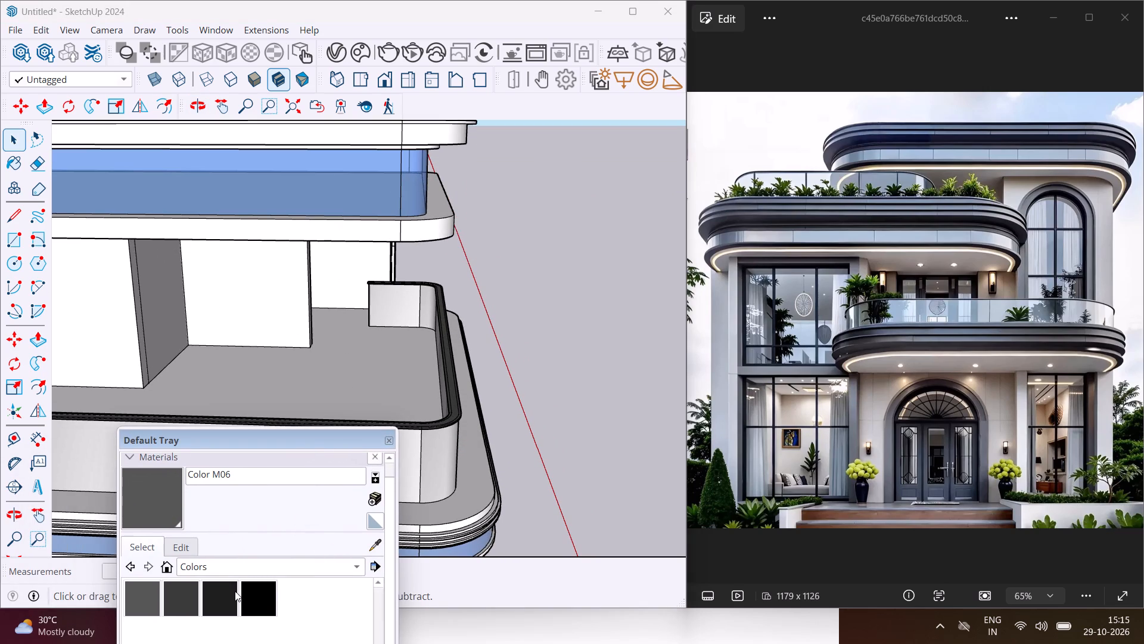
scroll(235, 592, up, 6)
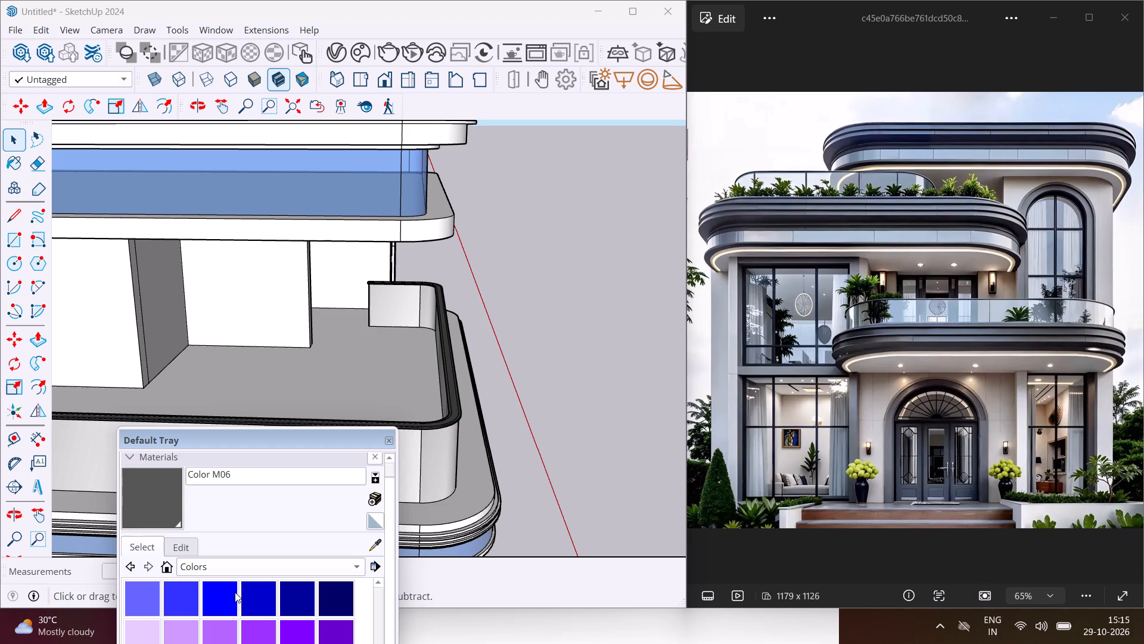
scroll(235, 592, up, 1)
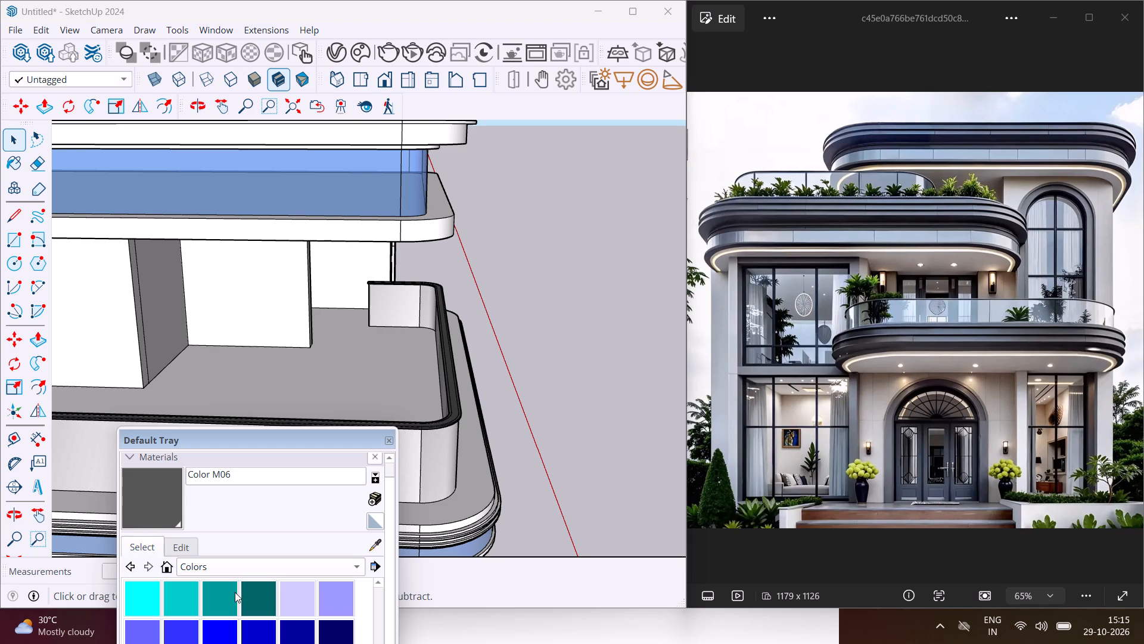
click(342, 632)
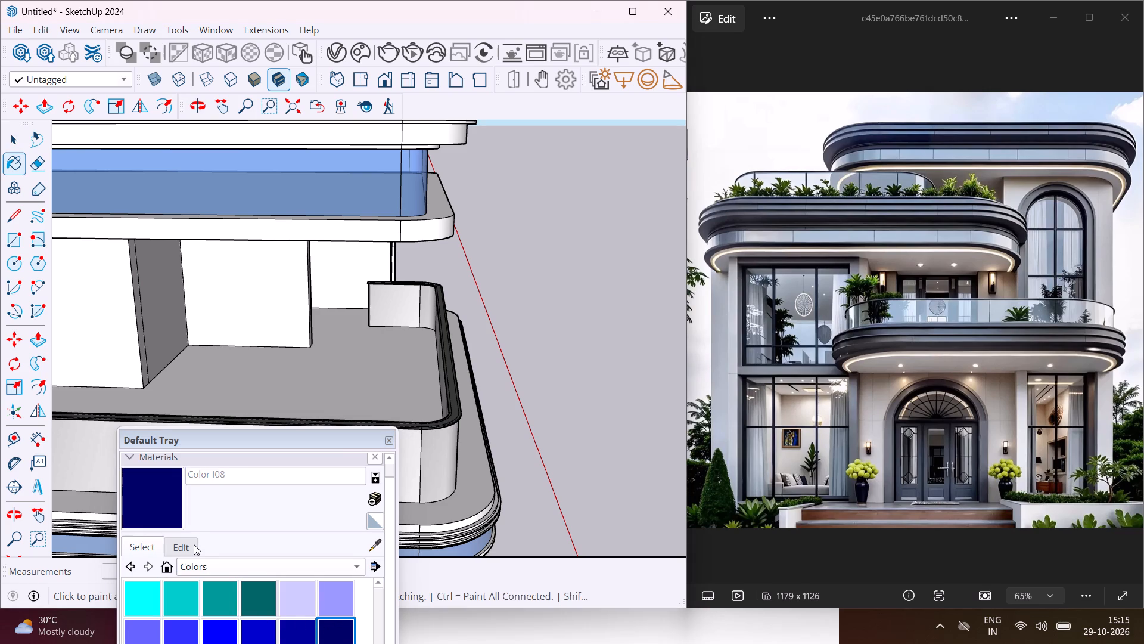
Look through the colour and texture editing settings for Color I08.
click(194, 544)
scroll(218, 572, down, 3)
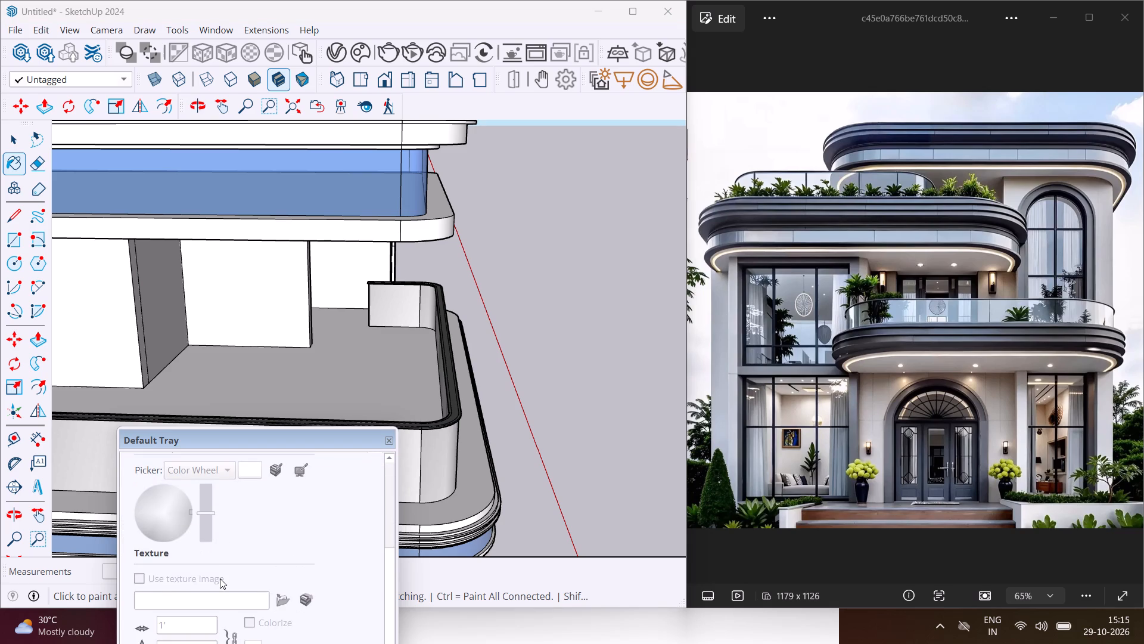
scroll(220, 578, down, 3)
scroll(220, 578, up, 4)
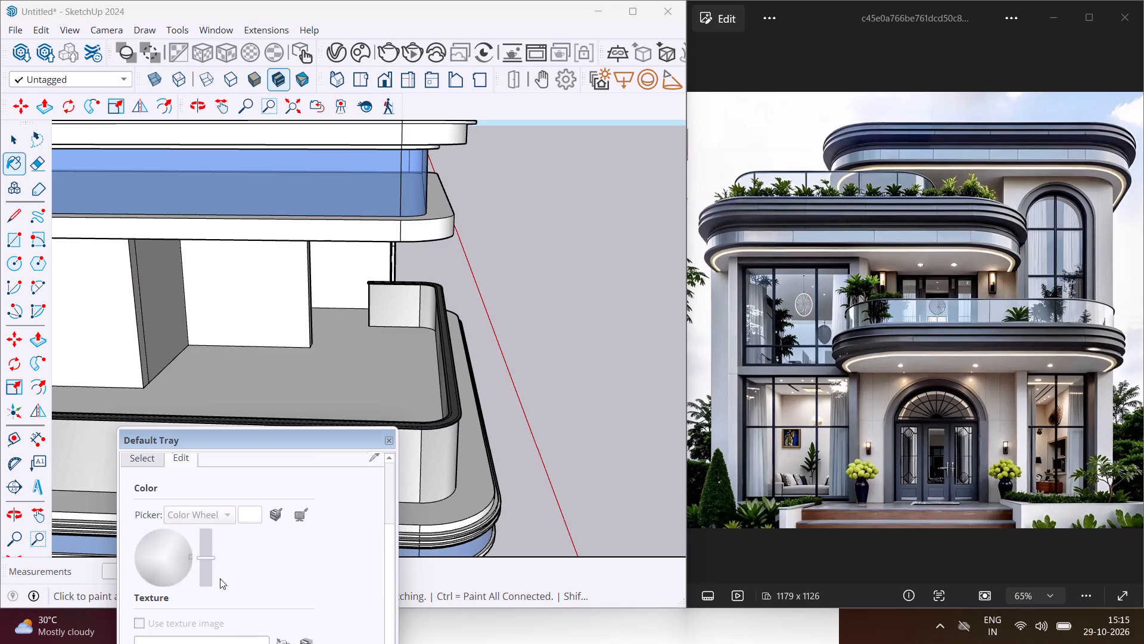
scroll(220, 578, up, 1)
scroll(269, 572, down, 2)
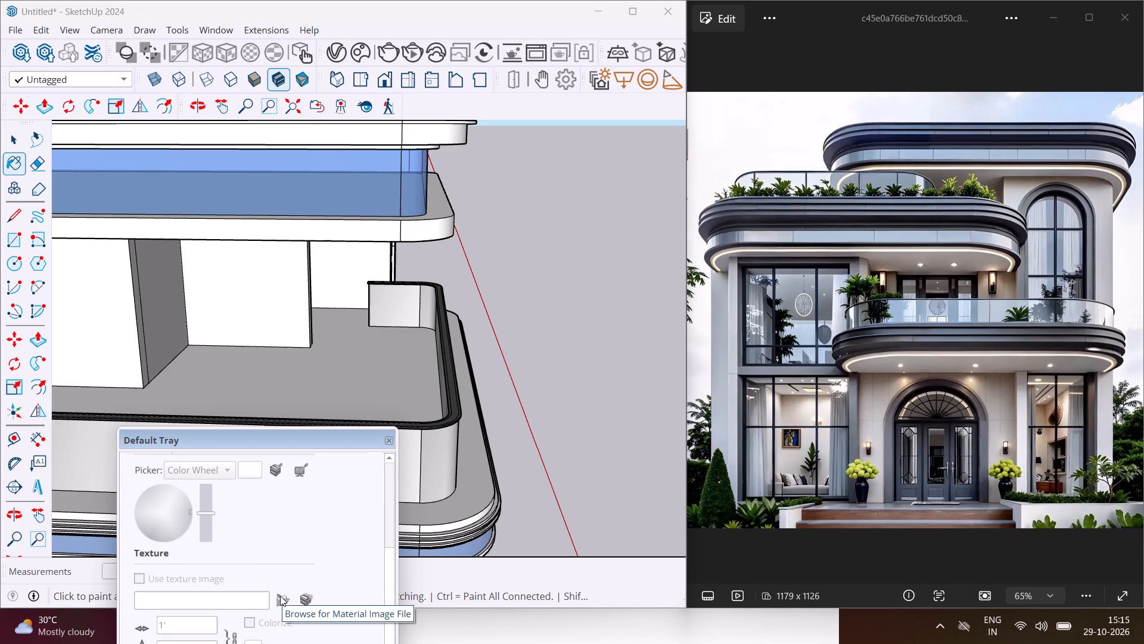
scroll(285, 509, up, 3)
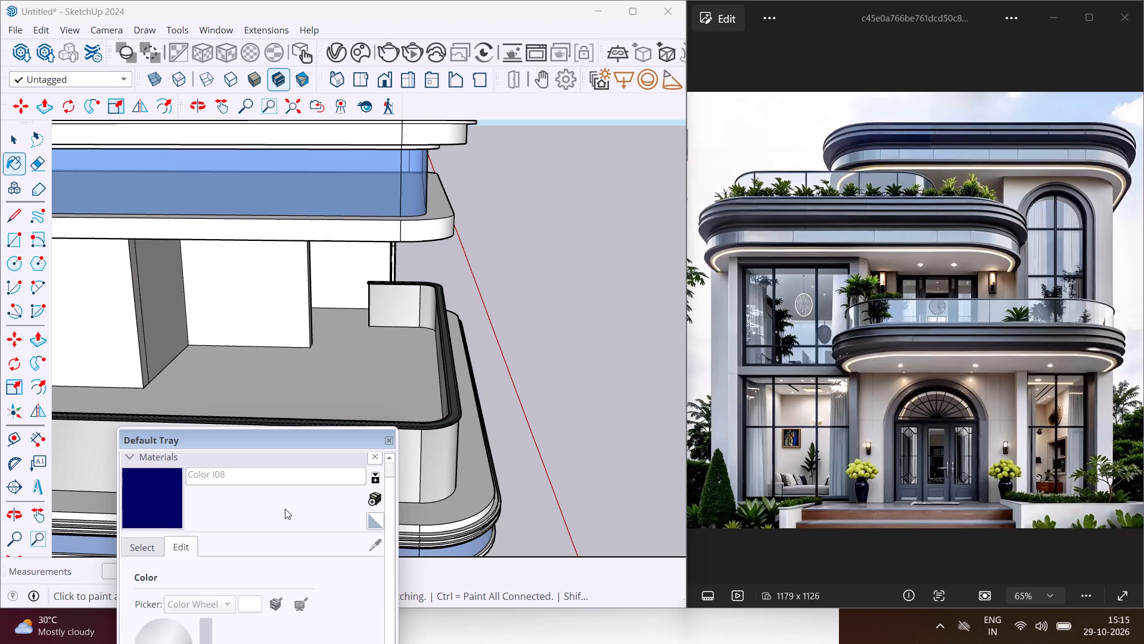
scroll(285, 509, up, 2)
Load the Asian Paints Chromatics material collection from the sketchup folder inside Plain_Shades in the Desktop's New folder.
click(126, 571)
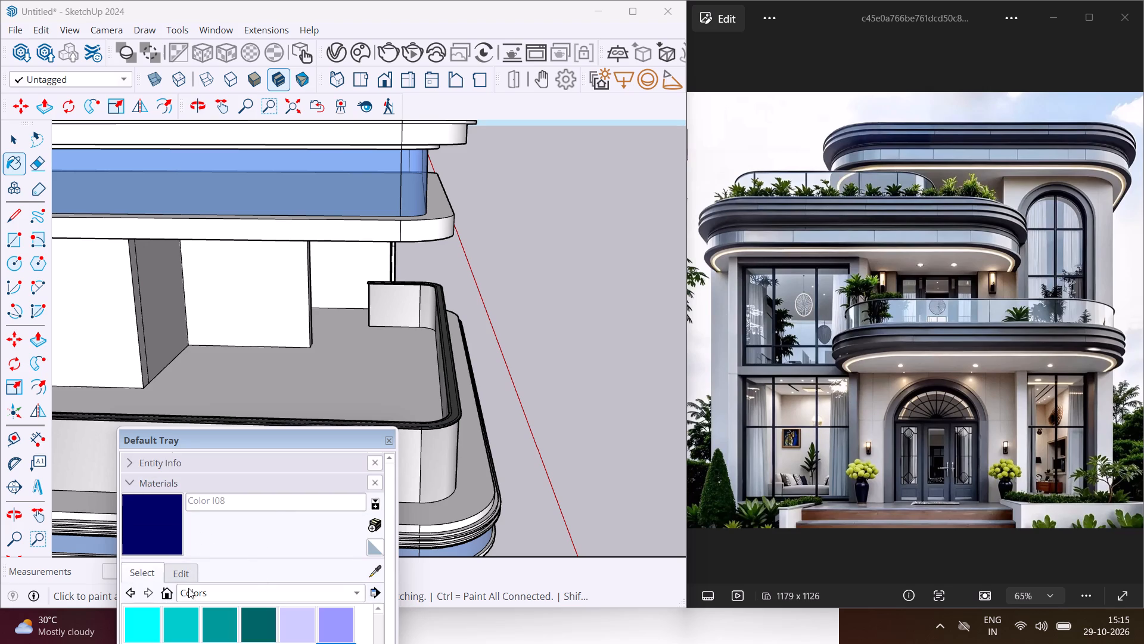
click(373, 589)
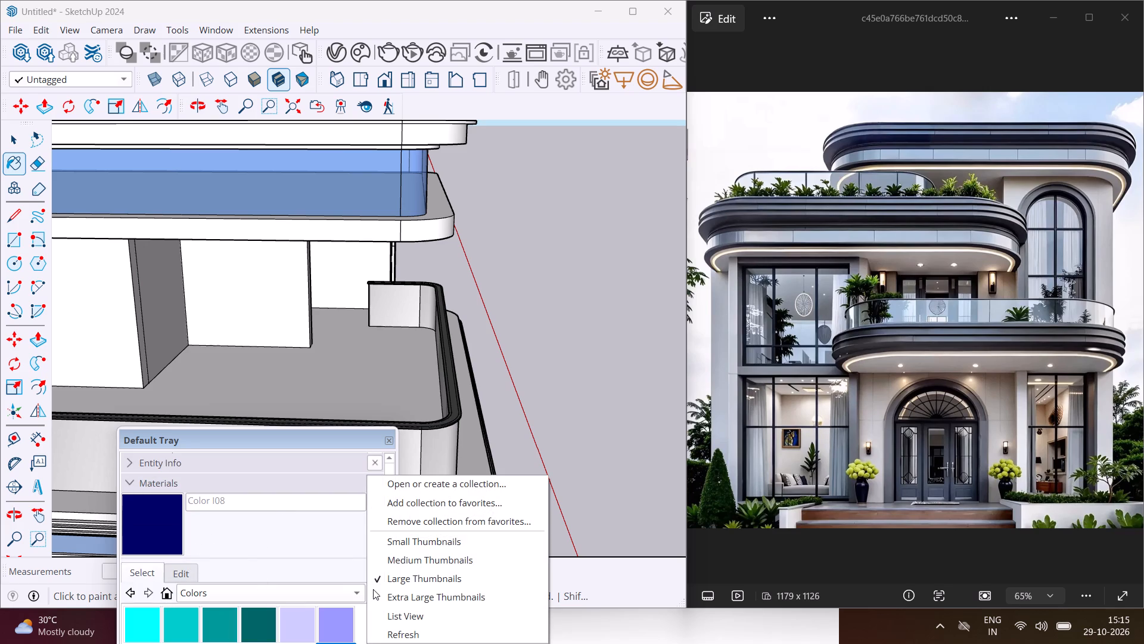
click(388, 488)
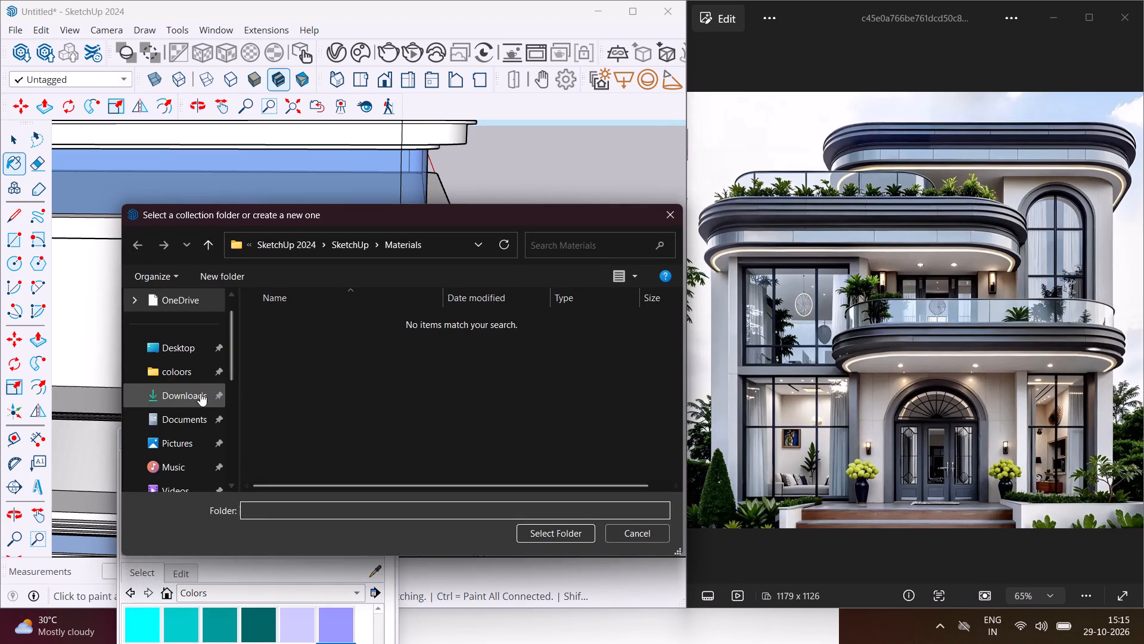
click(201, 347)
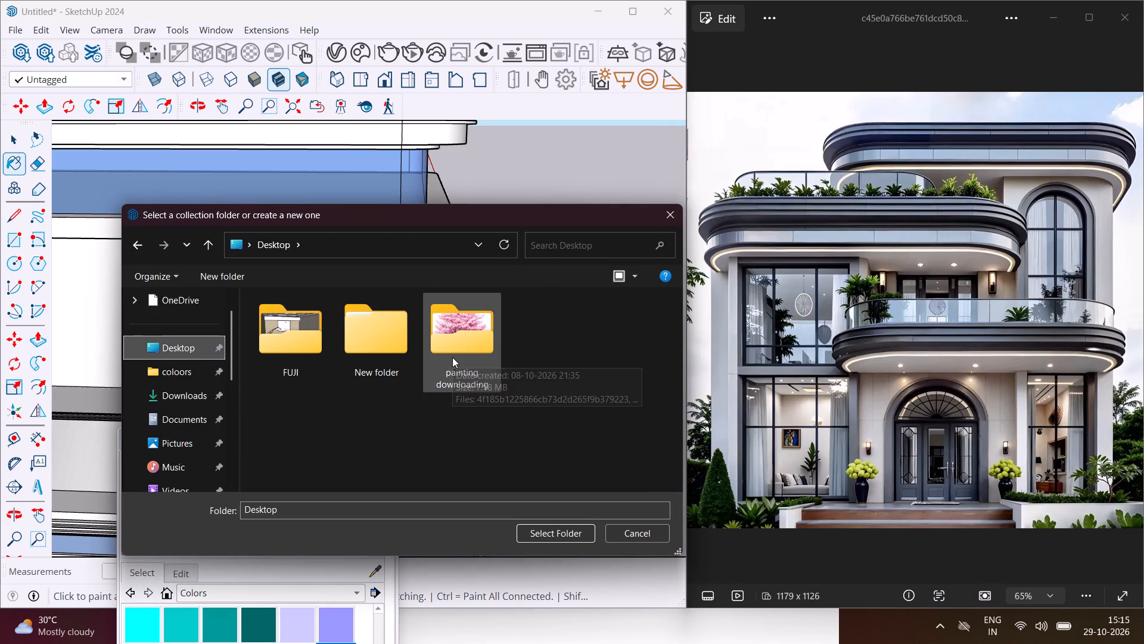
double_click(408, 349)
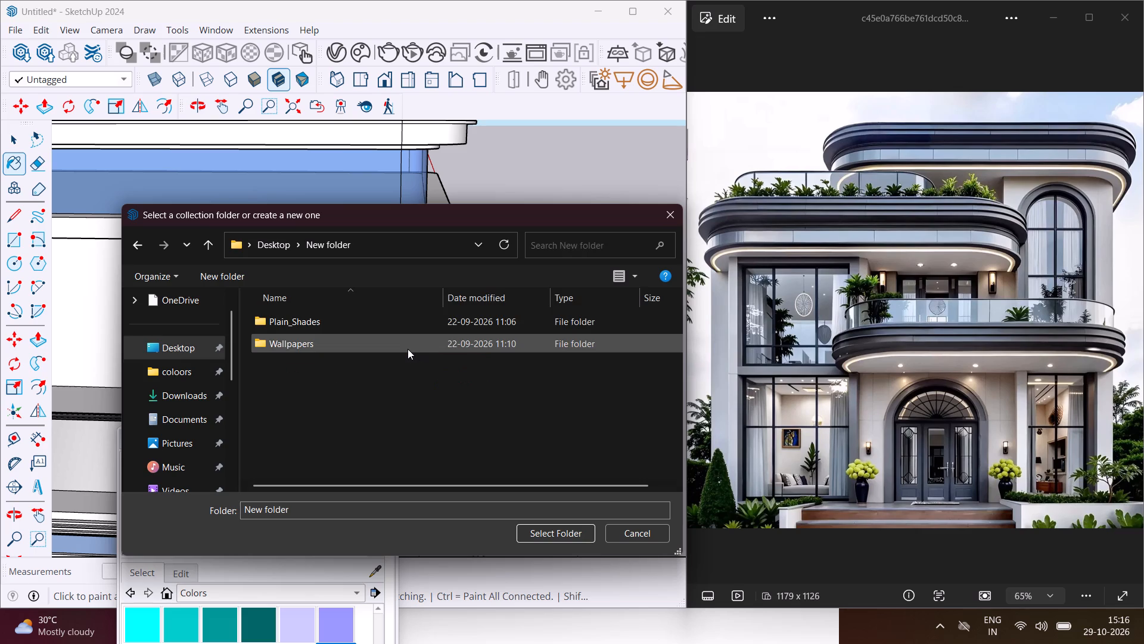
double_click(390, 323)
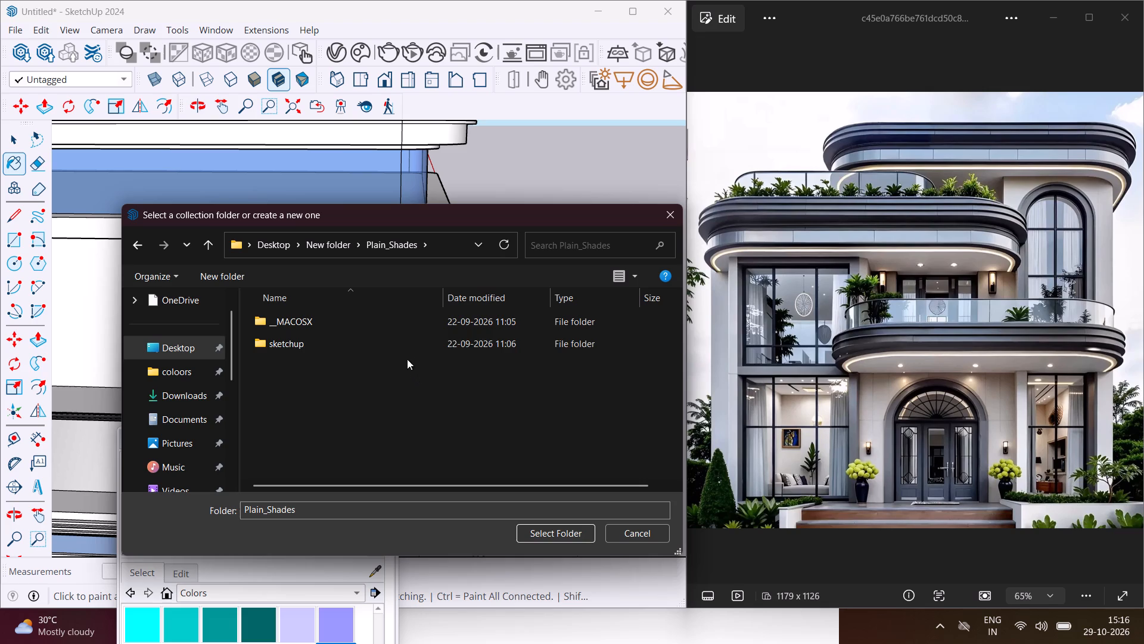
click(403, 345)
double_click(403, 345)
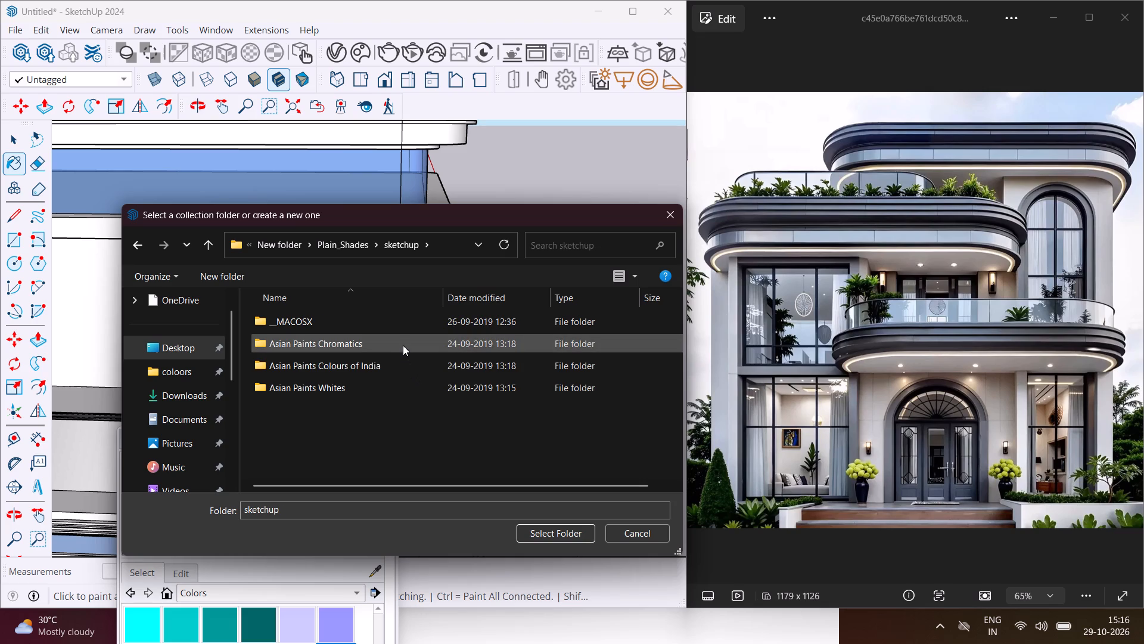
click(402, 346)
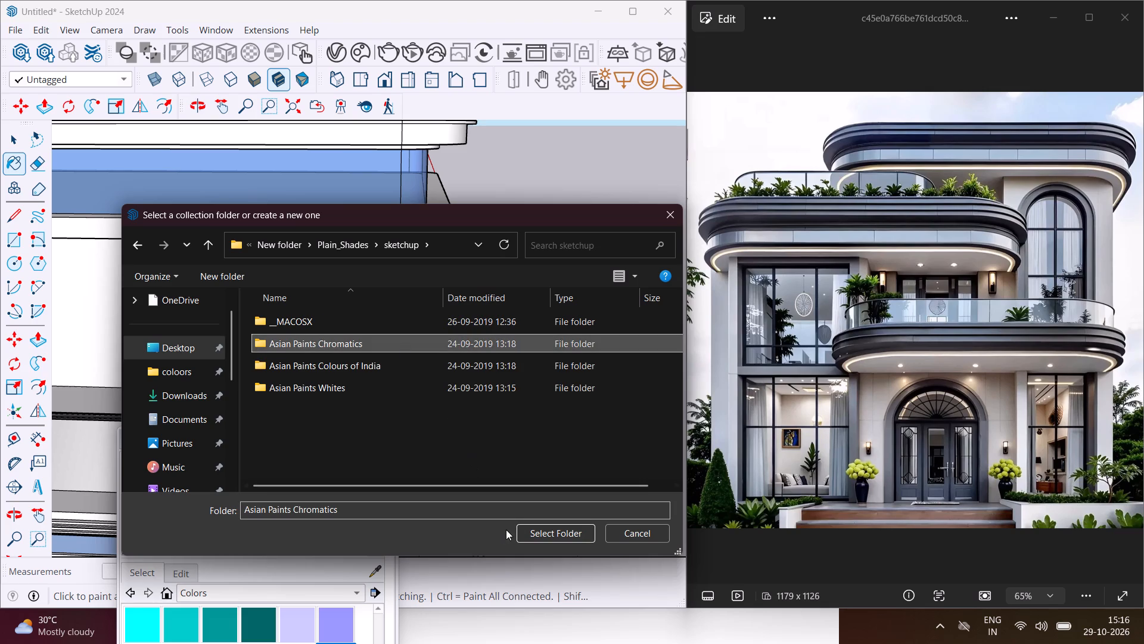
click(534, 534)
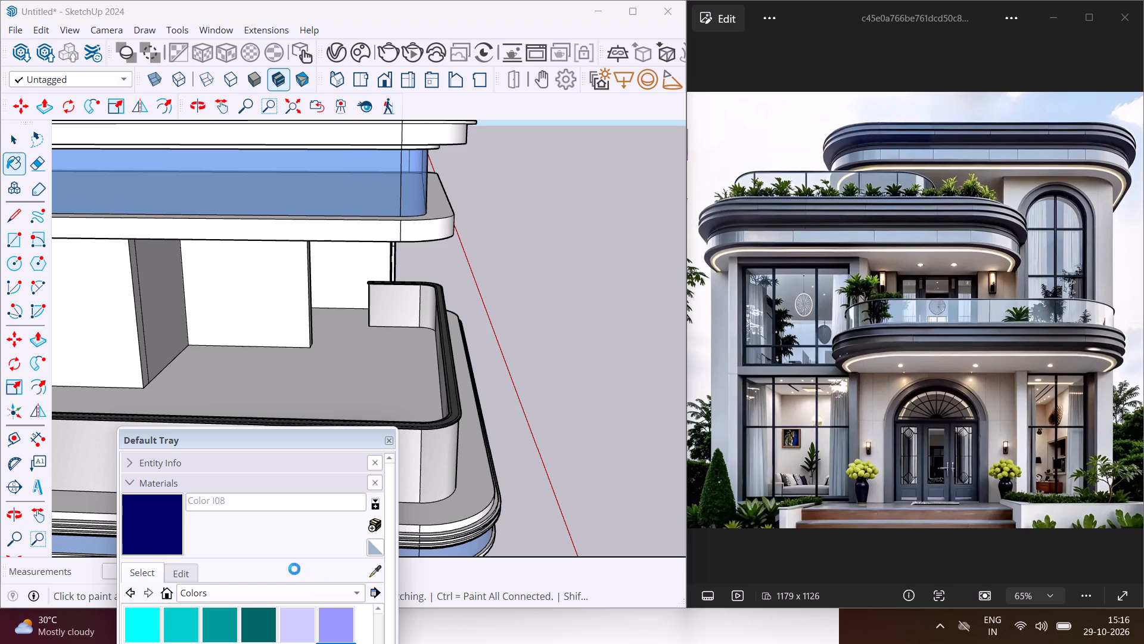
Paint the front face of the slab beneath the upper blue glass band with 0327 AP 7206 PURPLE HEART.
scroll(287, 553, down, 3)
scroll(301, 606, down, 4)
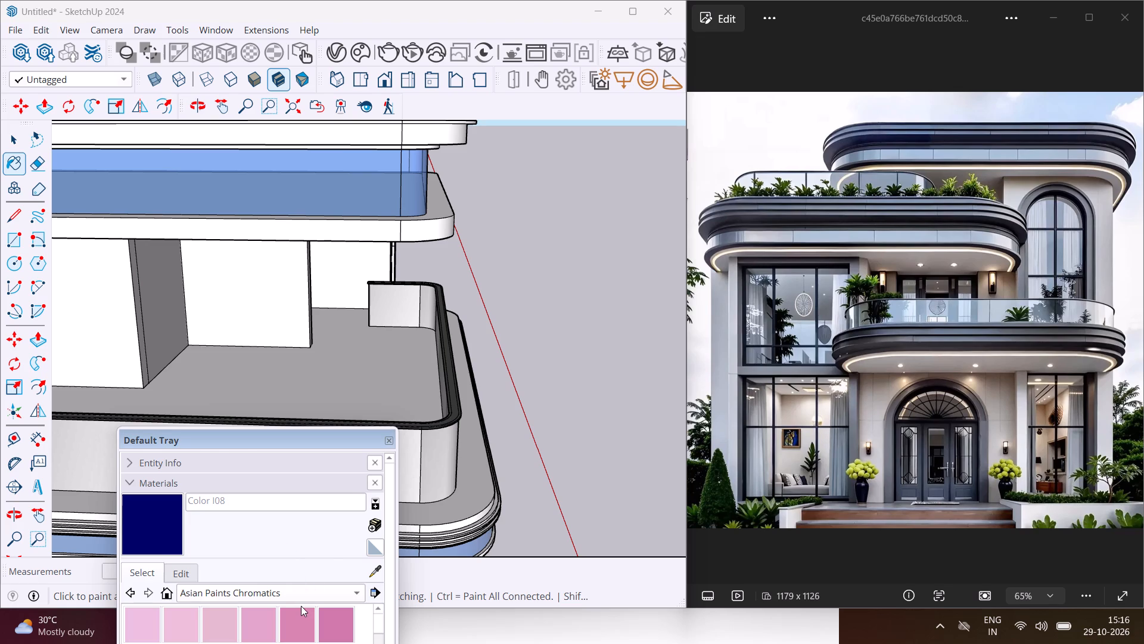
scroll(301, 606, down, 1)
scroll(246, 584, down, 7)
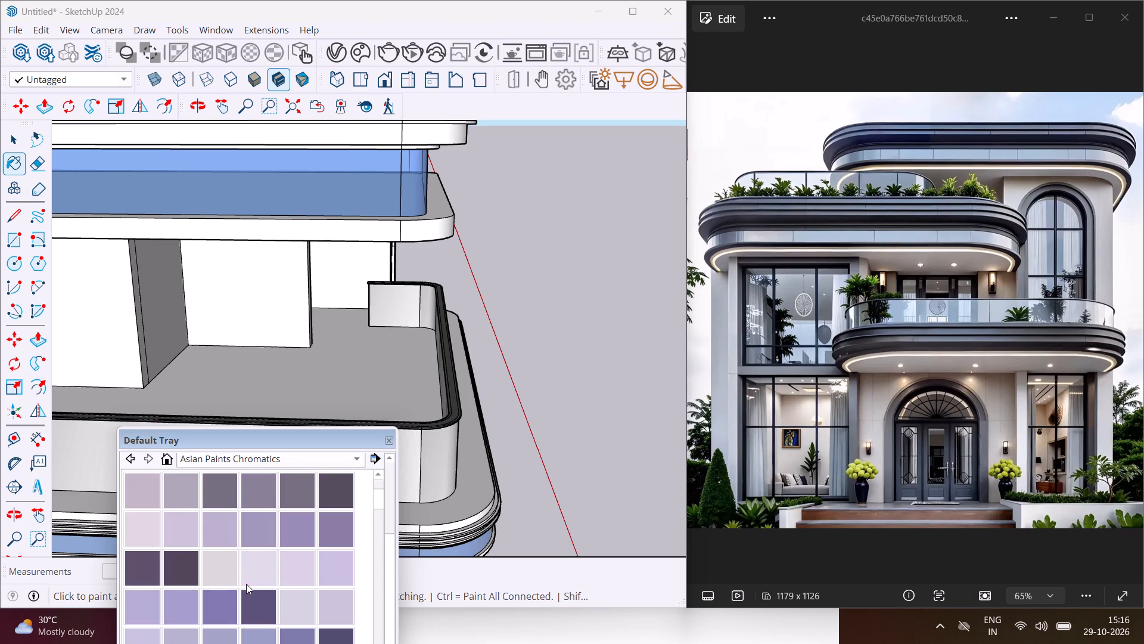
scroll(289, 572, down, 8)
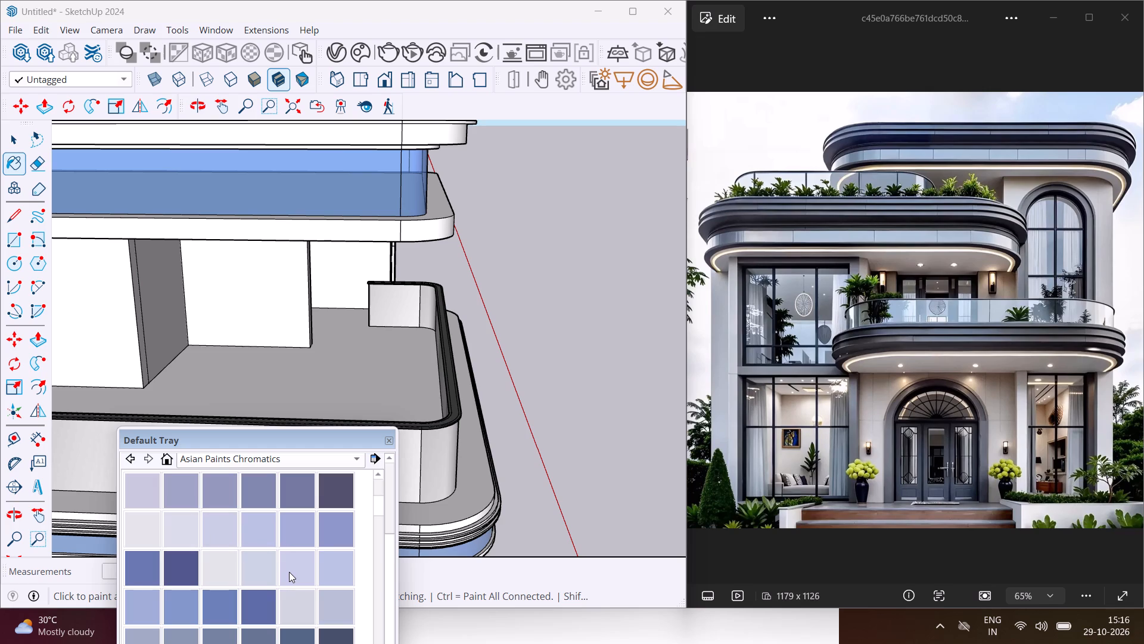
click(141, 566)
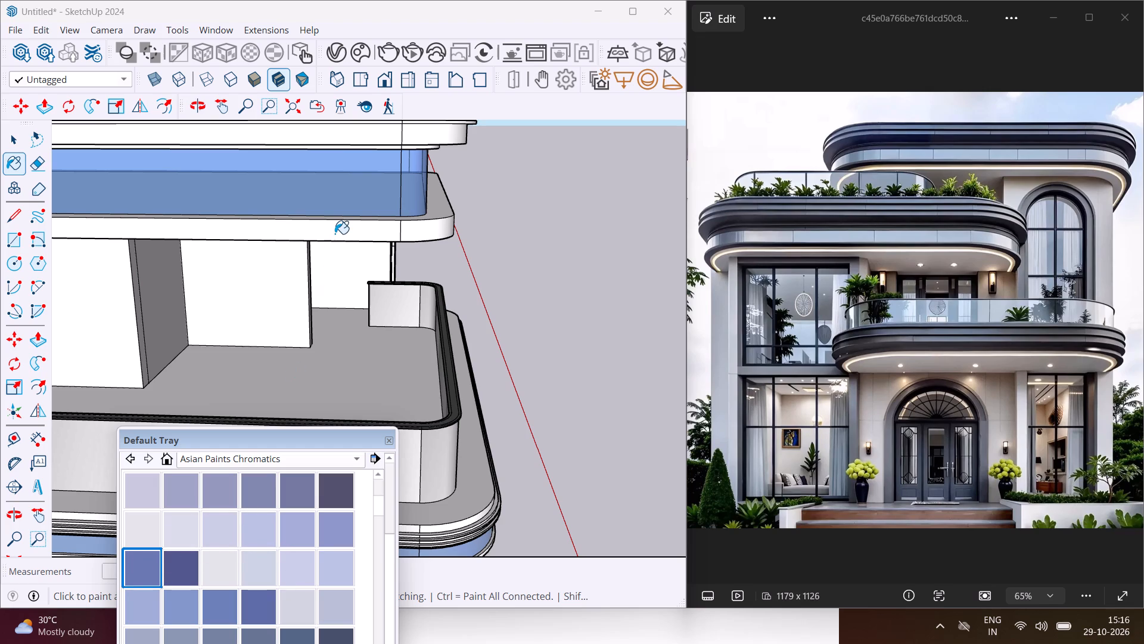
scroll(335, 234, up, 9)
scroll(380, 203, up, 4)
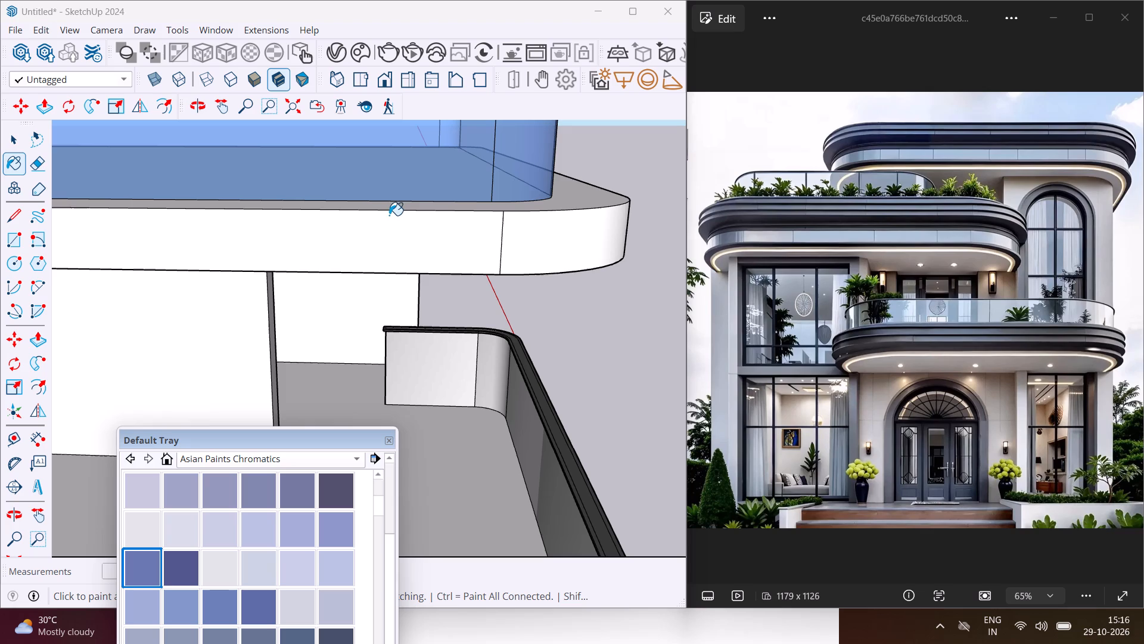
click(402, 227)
Paint the top, front face and rounded corner of the slab beneath the upper glass band with 0326 AP 7207 CLASSIC PURPLE.
middle_drag(408, 208, 467, 295)
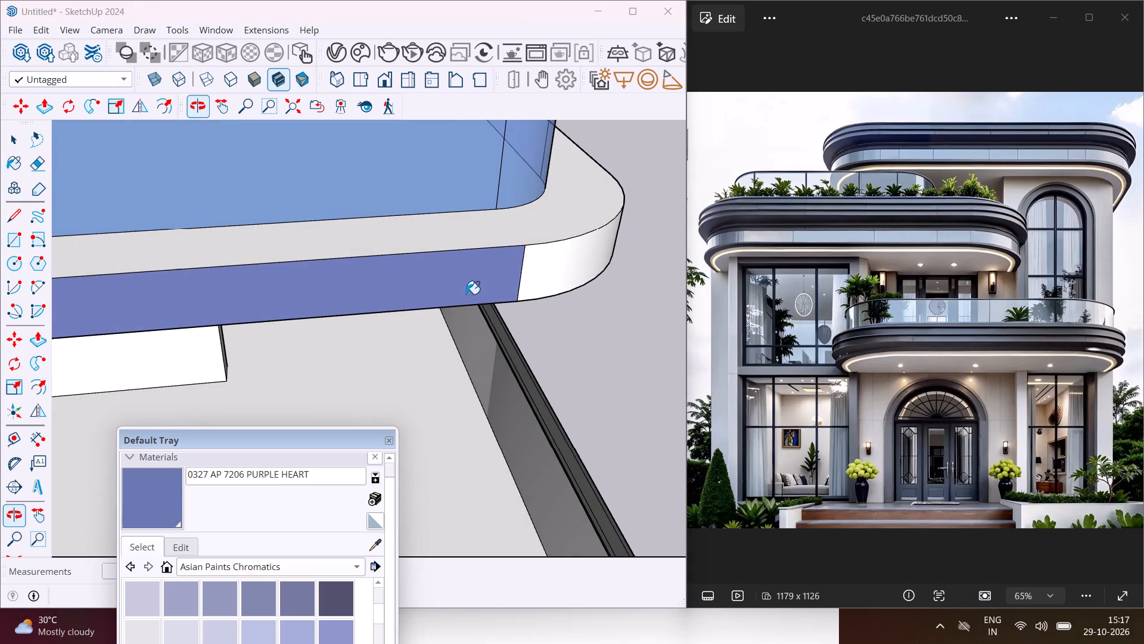
scroll(288, 626, down, 1)
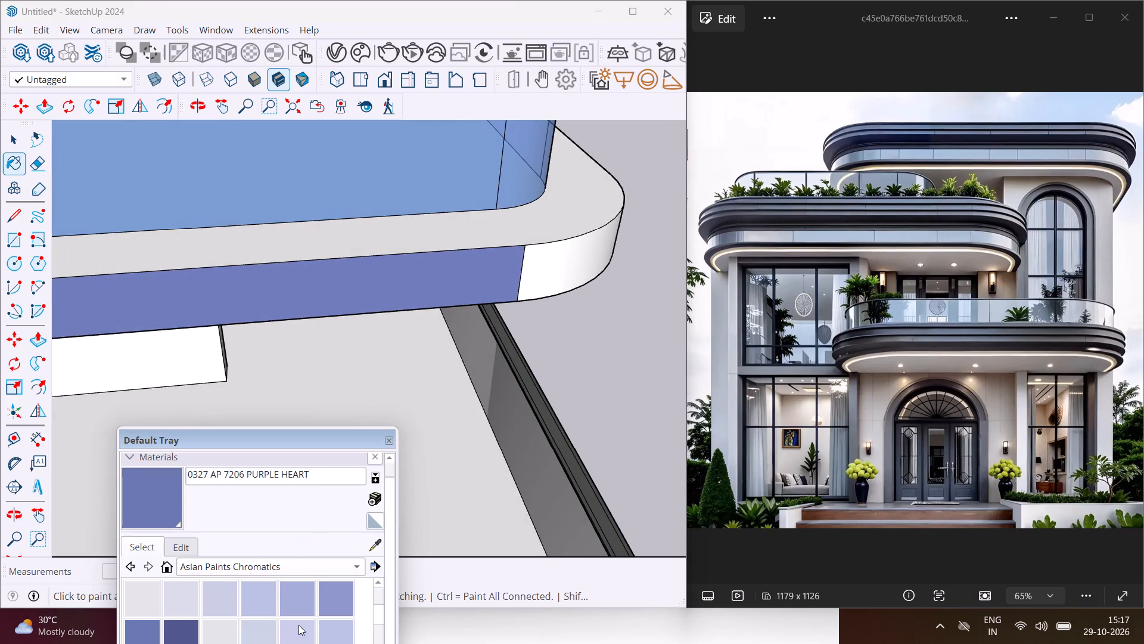
click(338, 593)
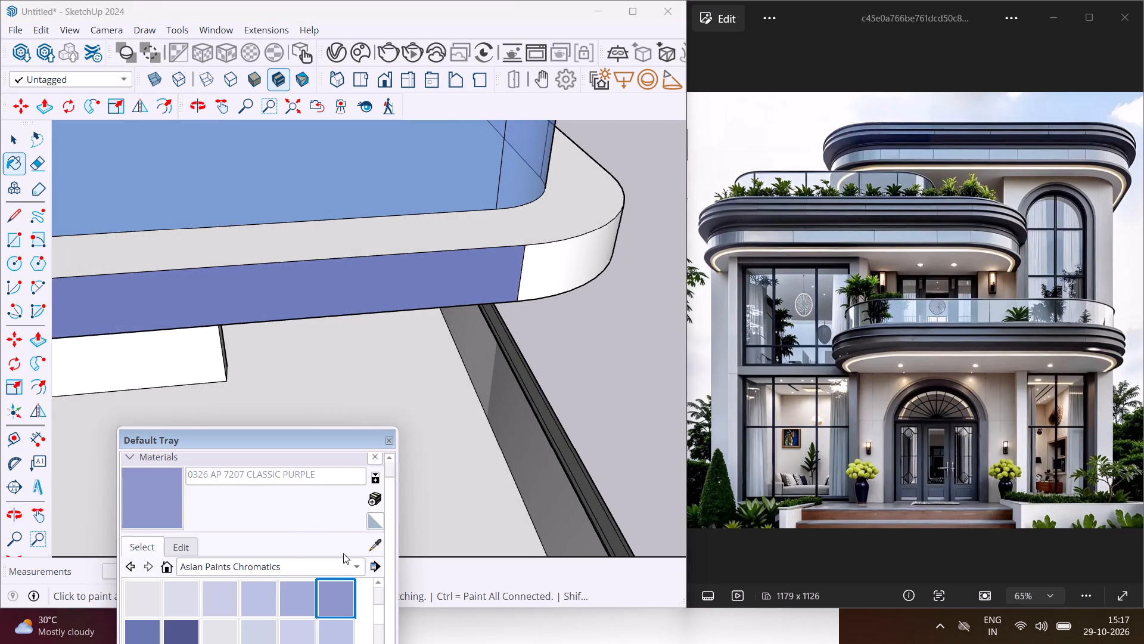
scroll(415, 231, up, 2)
click(418, 243)
click(428, 274)
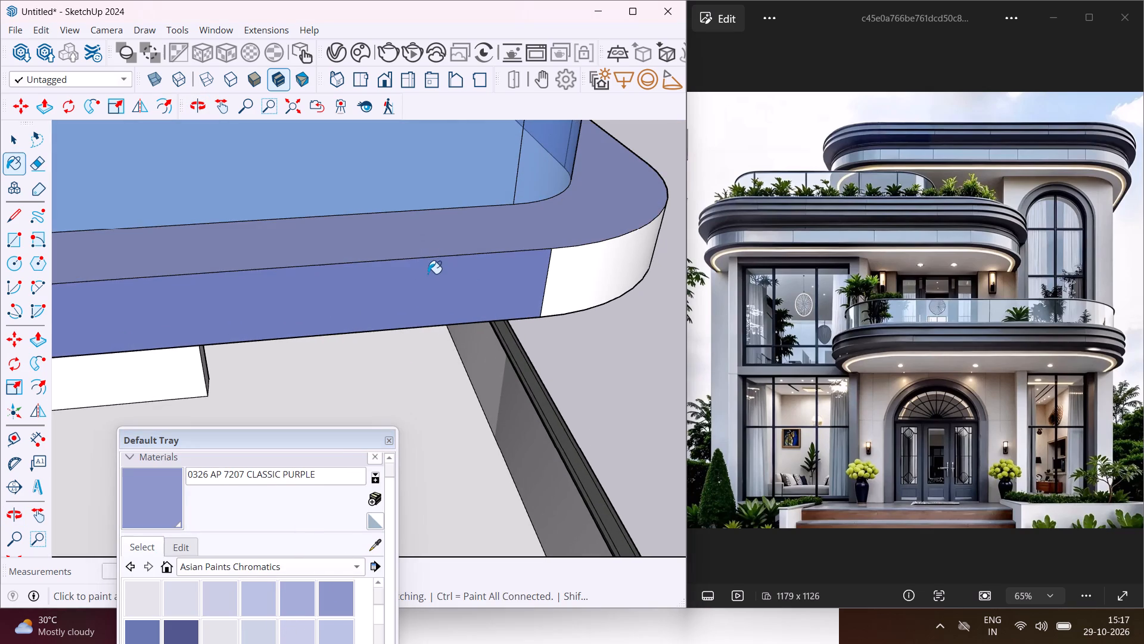
click(558, 268)
Paint the topmost band of the terrace edge below the parapet, including its top surface and rounded corner, with CLASSIC PURPLE.
middle_drag(563, 286, 459, 280)
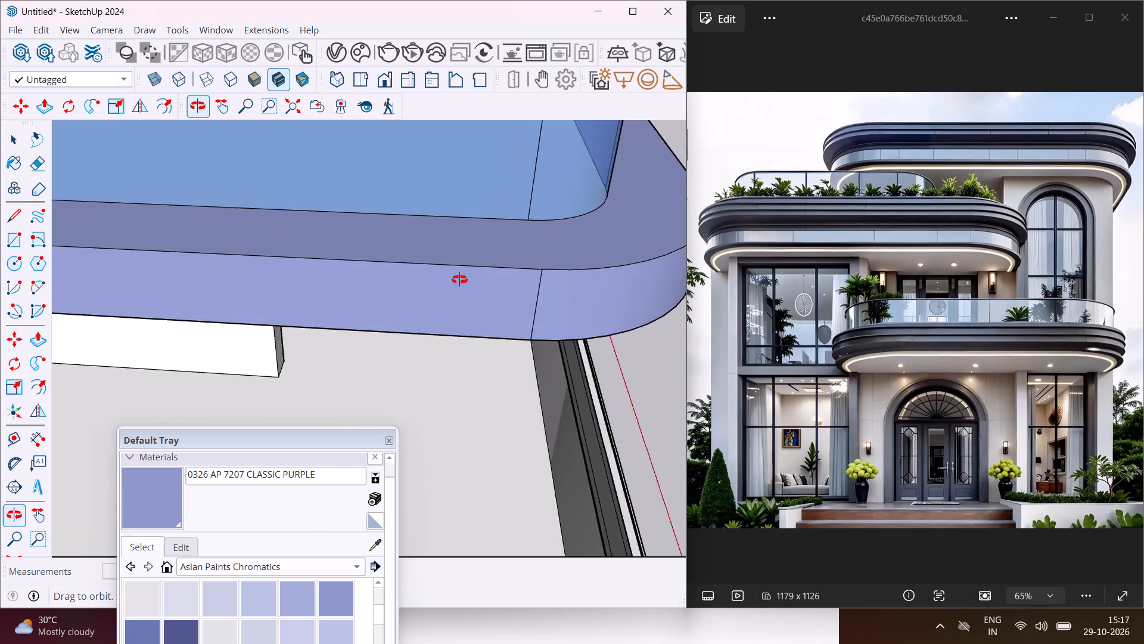
middle_drag(459, 280, 508, 74)
scroll(477, 205, down, 2)
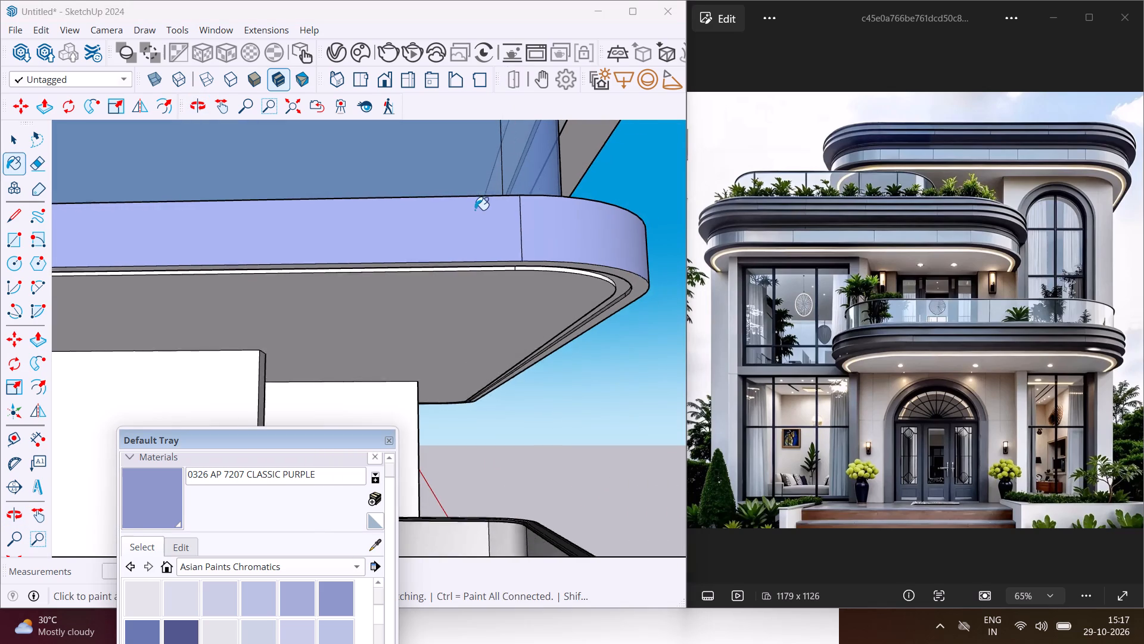
scroll(475, 210, down, 13)
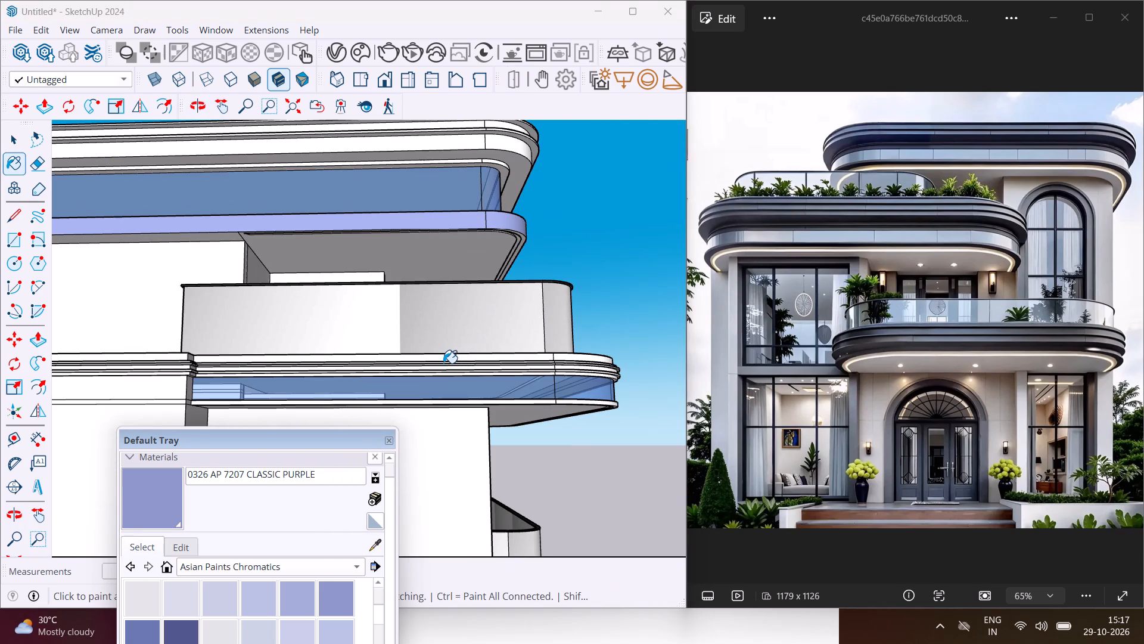
middle_drag(443, 363, 627, 484)
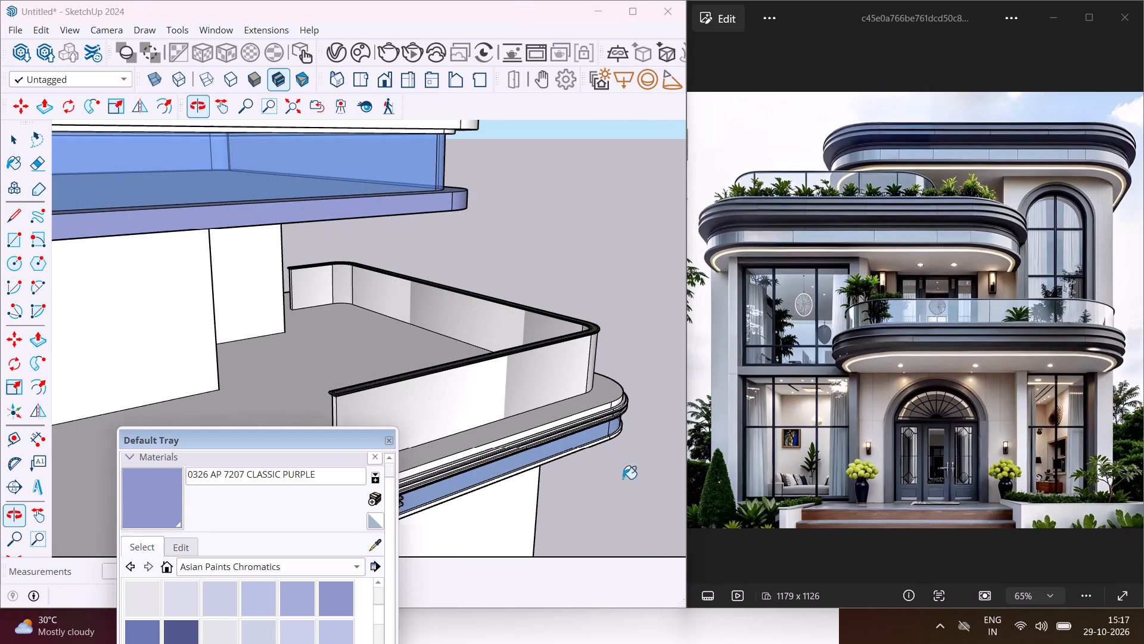
scroll(581, 413, up, 13)
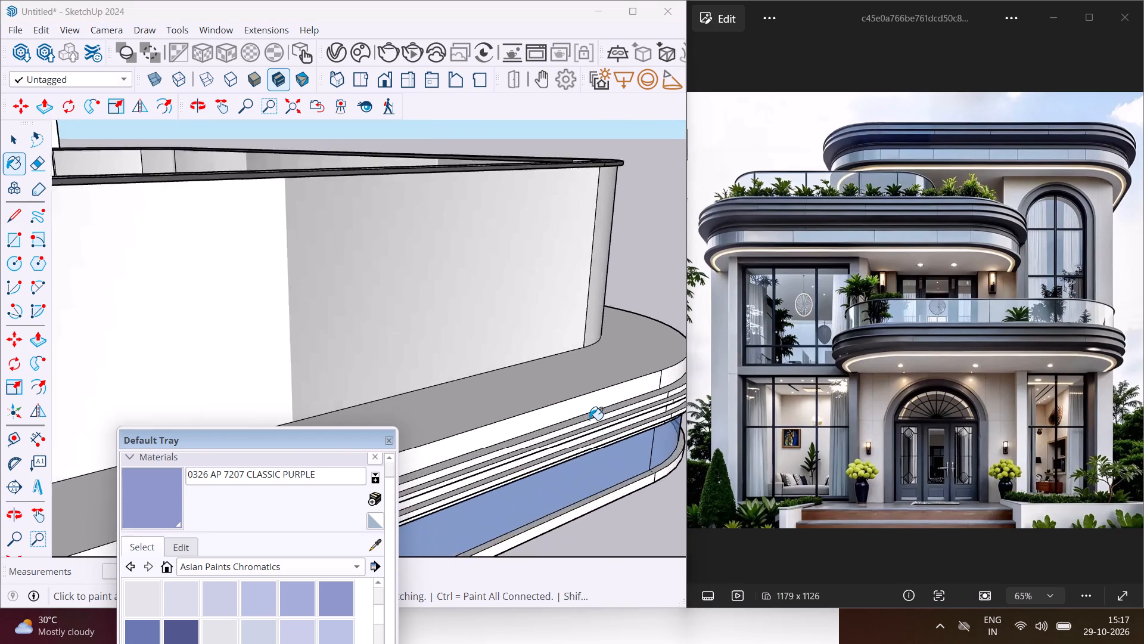
scroll(589, 420, up, 6)
click(585, 392)
scroll(576, 377, down, 4)
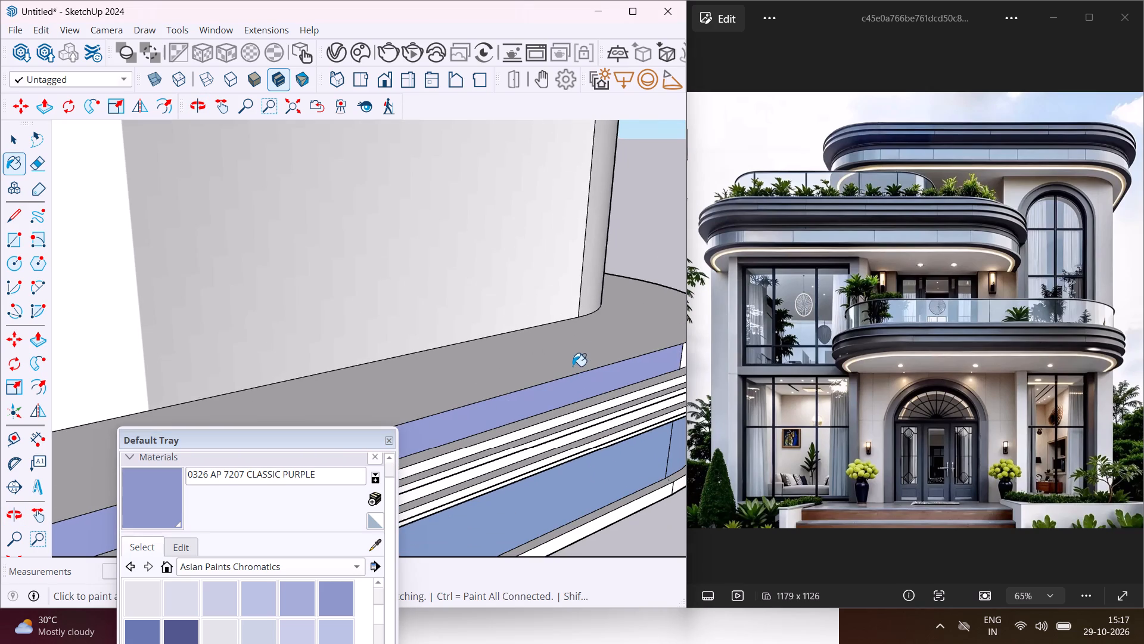
click(573, 366)
scroll(569, 362, down, 4)
click(662, 353)
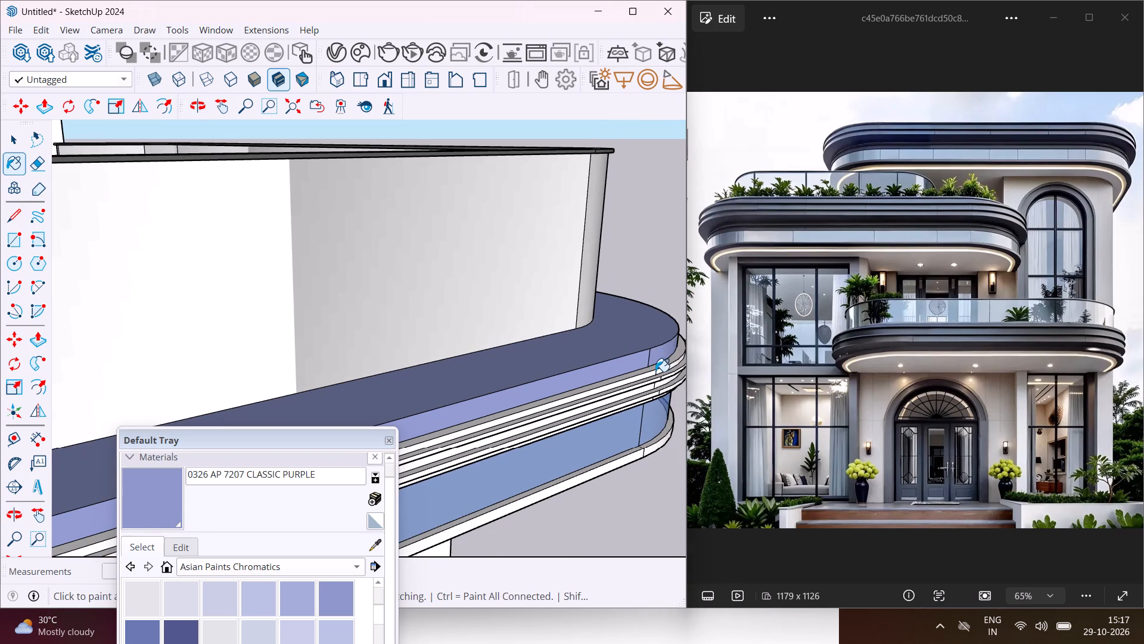
Paint the ledges and front faces of the stepped bands below the terrace's topmost band with CLASSIC PURPLE.
scroll(655, 371, up, 8)
click(643, 367)
scroll(645, 379, up, 4)
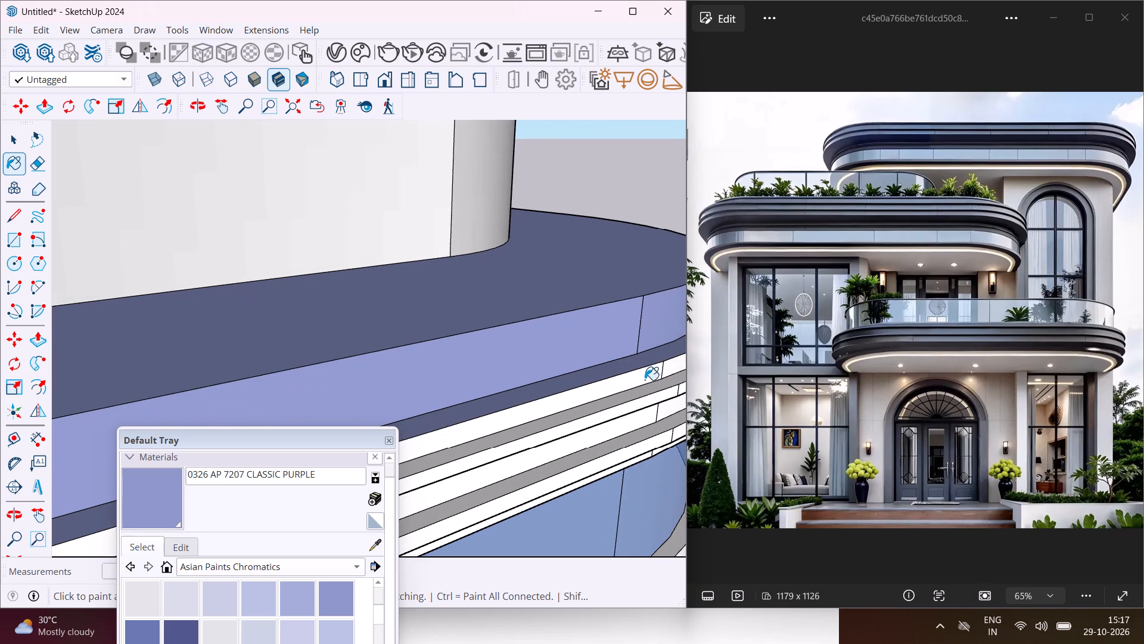
click(642, 378)
click(670, 373)
scroll(655, 388, up, 2)
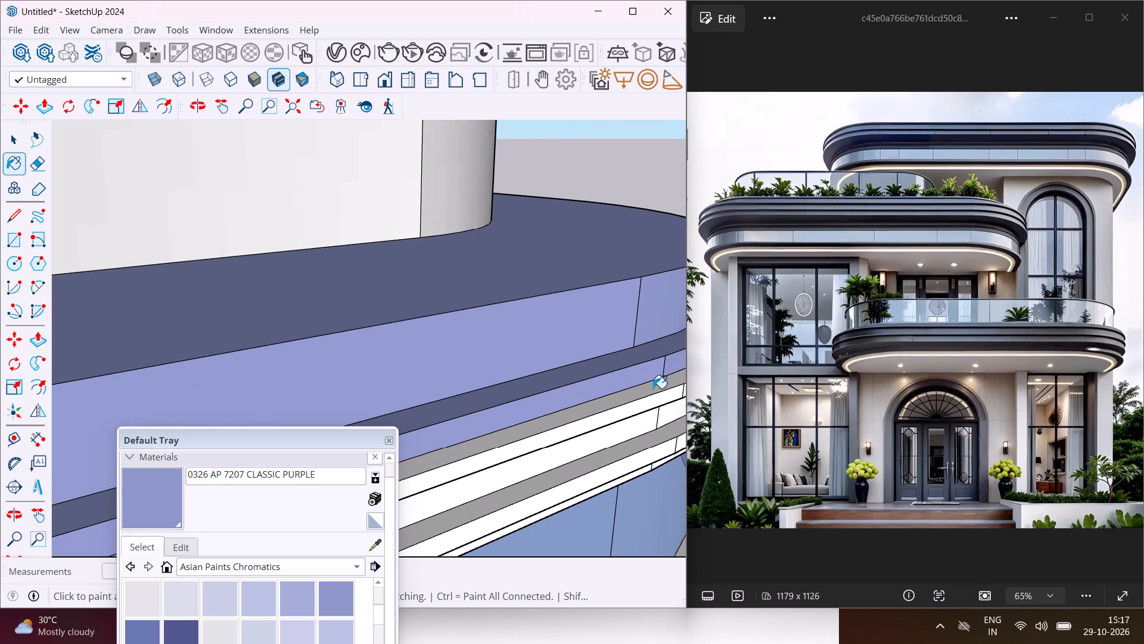
click(653, 388)
click(651, 420)
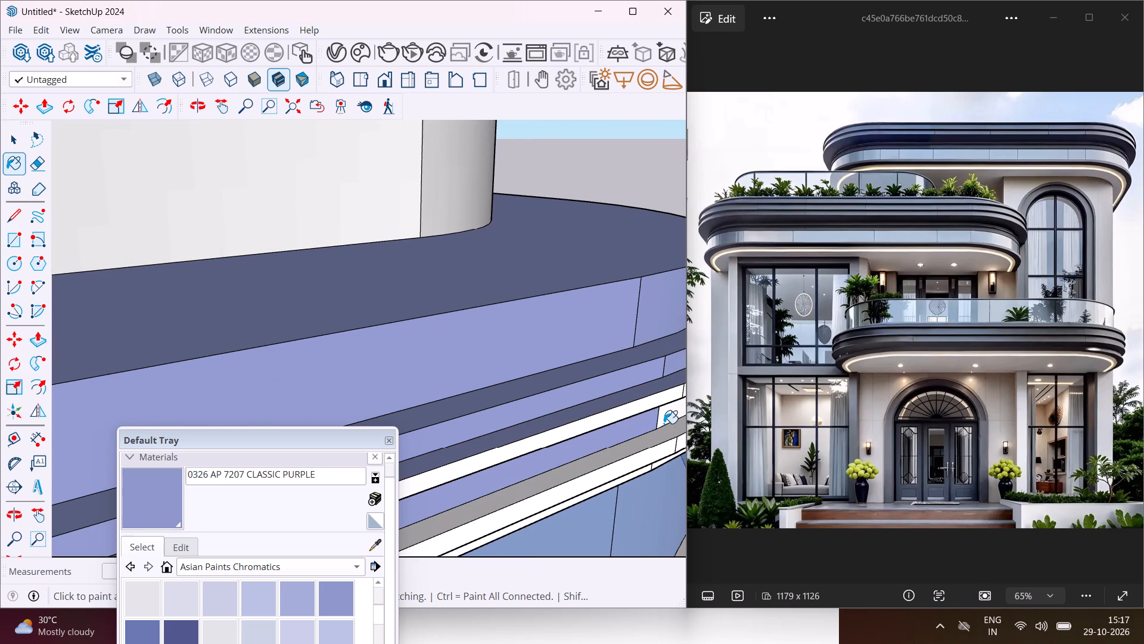
click(664, 416)
click(654, 437)
click(635, 414)
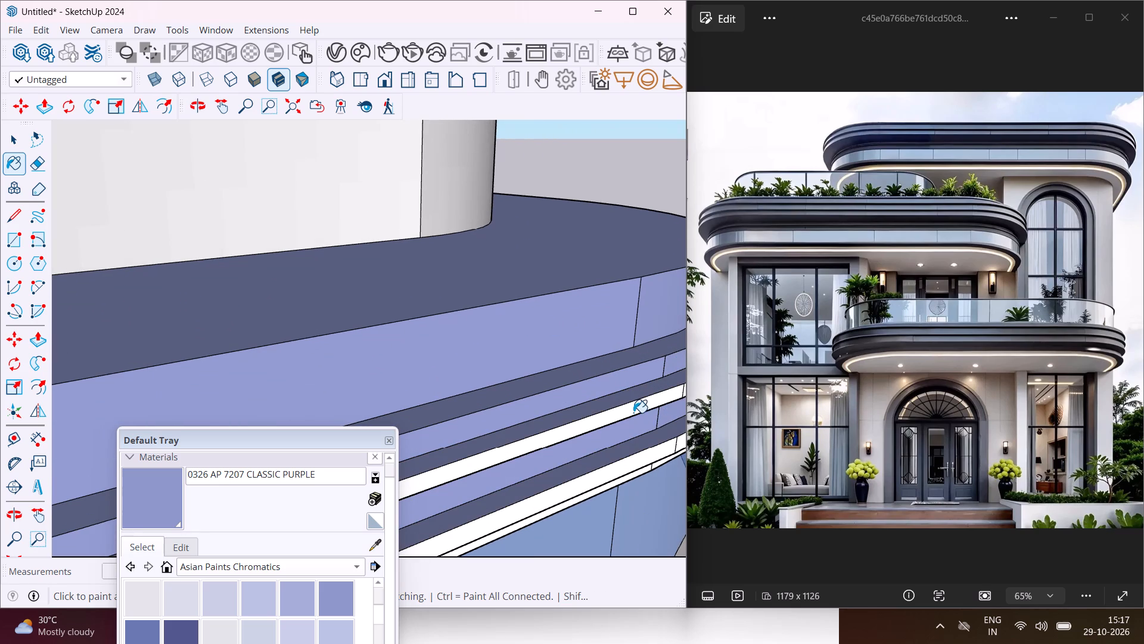
click(646, 457)
Paint the remaining white bands at the terrace edge's rounded corner and the lowest front band with CLASSIC PURPLE.
middle_drag(643, 453, 603, 431)
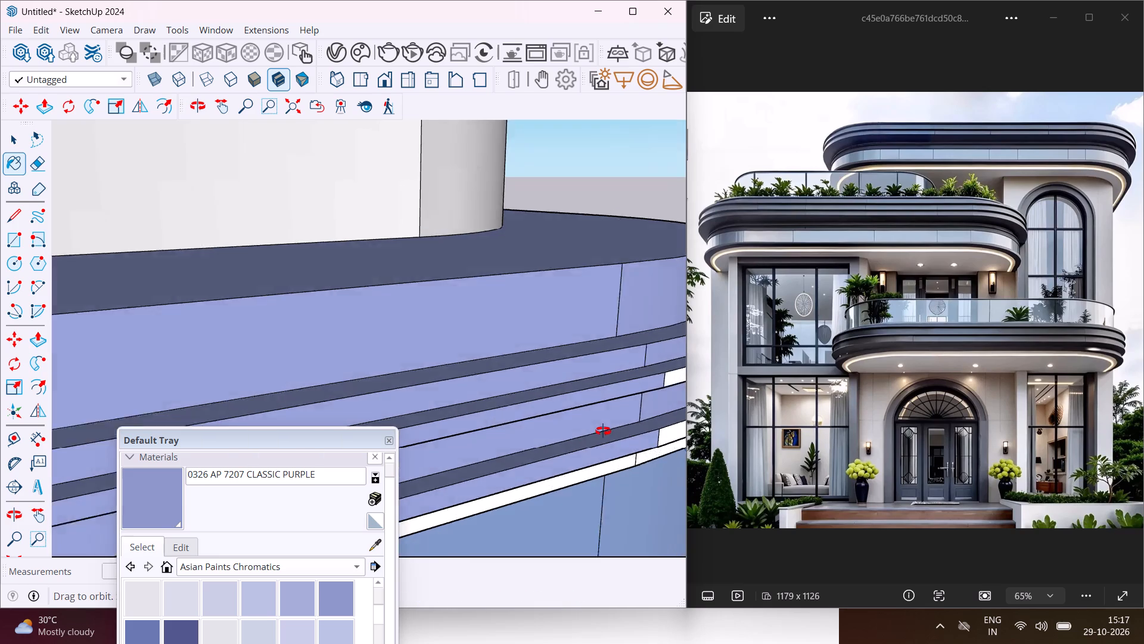
middle_drag(603, 431, 425, 400)
scroll(425, 400, up, 2)
click(425, 400)
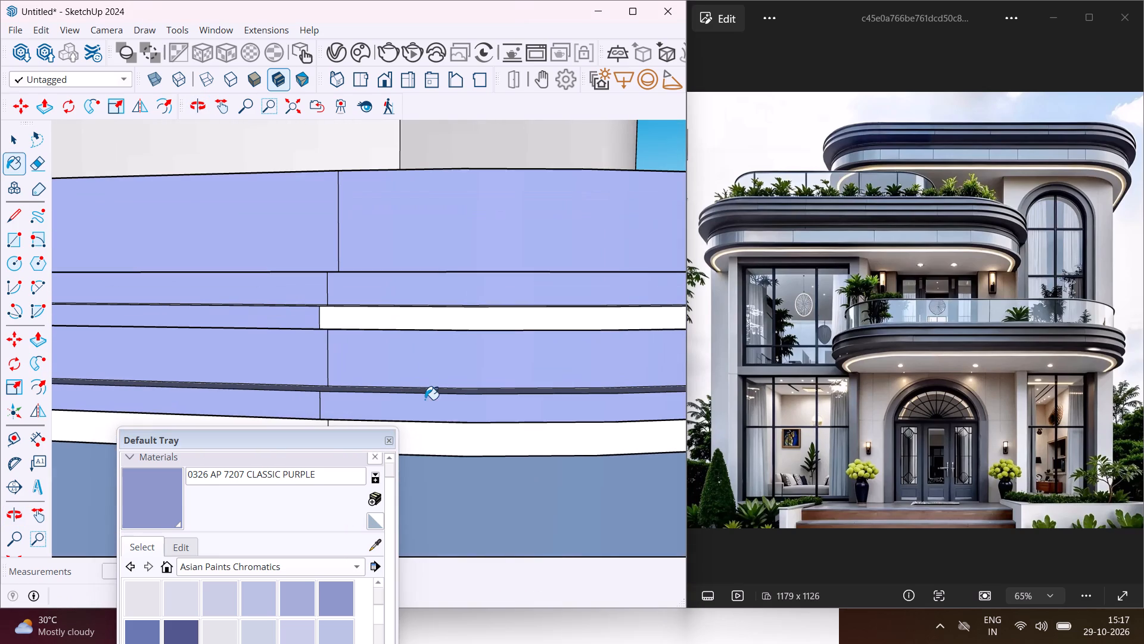
click(418, 321)
click(479, 443)
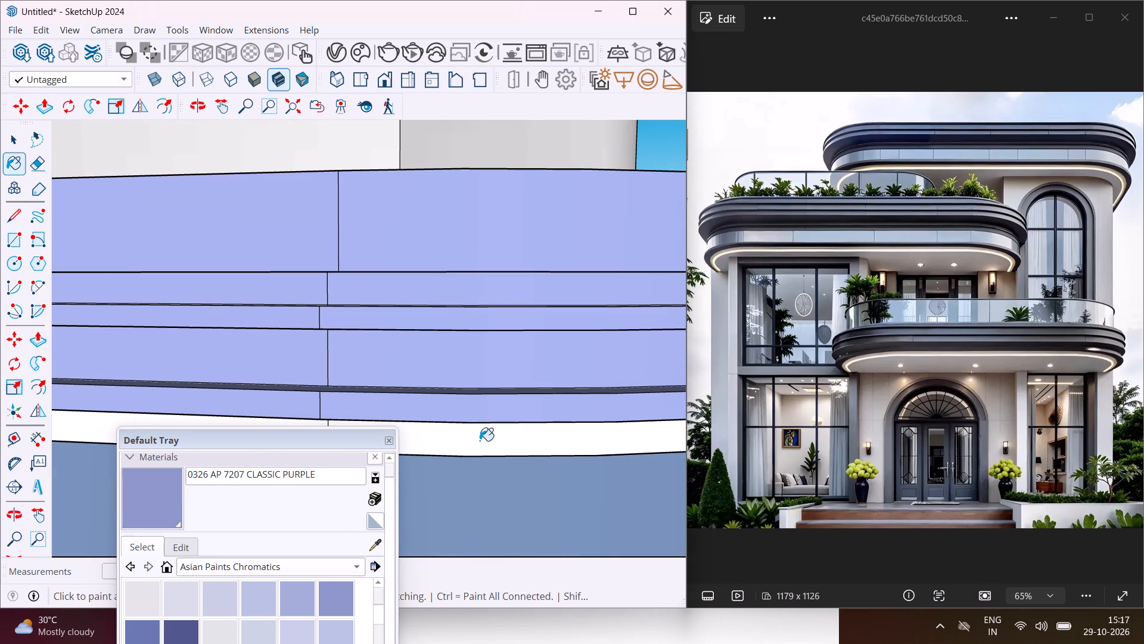
middle_drag(470, 423, 658, 308)
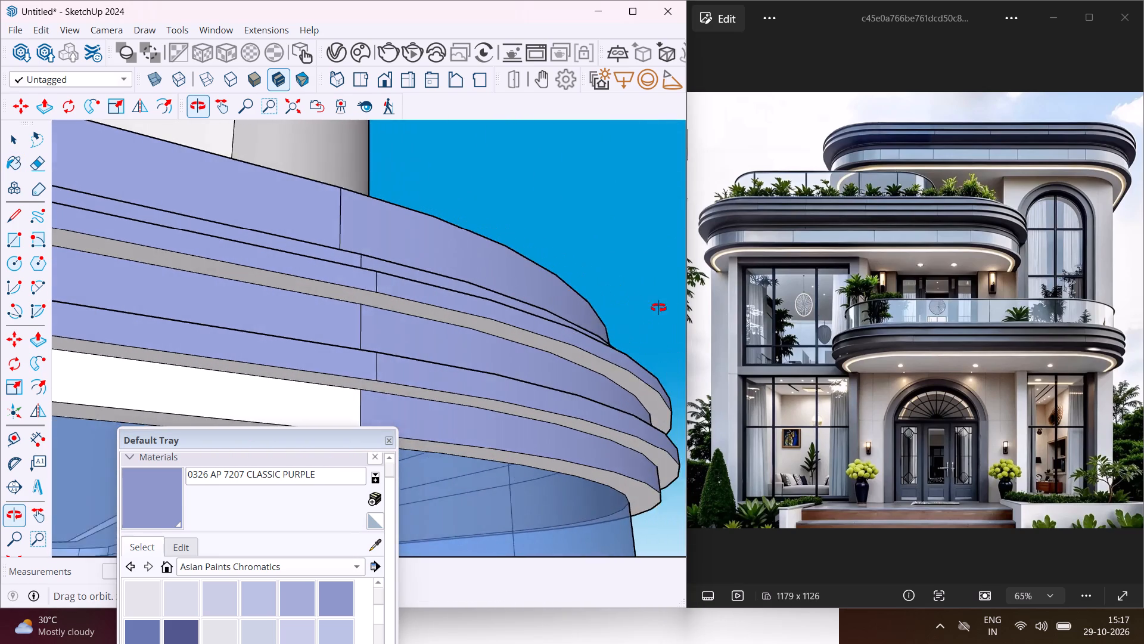
middle_drag(658, 308, 673, 311)
click(312, 412)
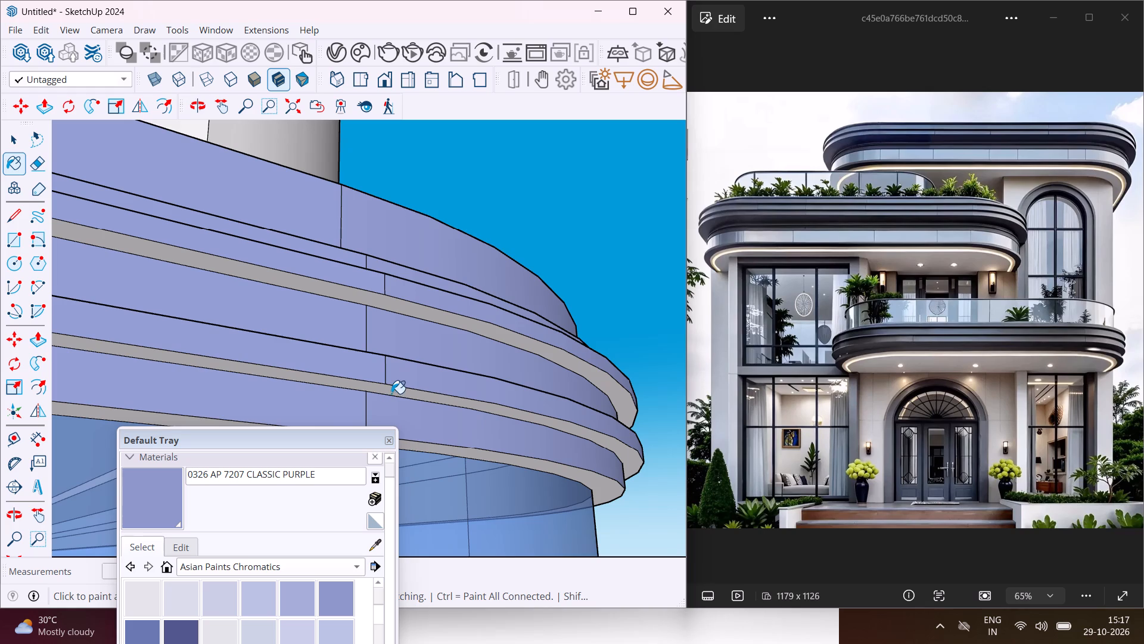
Paint the grey undersides of the stepped bands at the terrace edge's rounded corner with 0326 AP 7207 CLASSIC PURPLE.
click(390, 392)
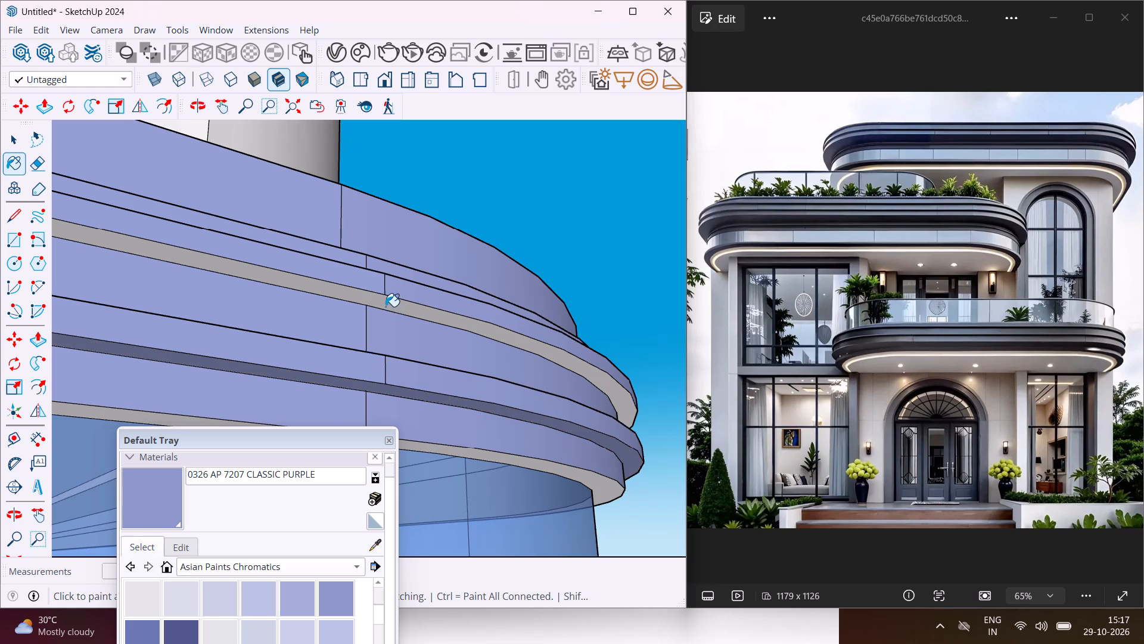
click(386, 306)
click(493, 460)
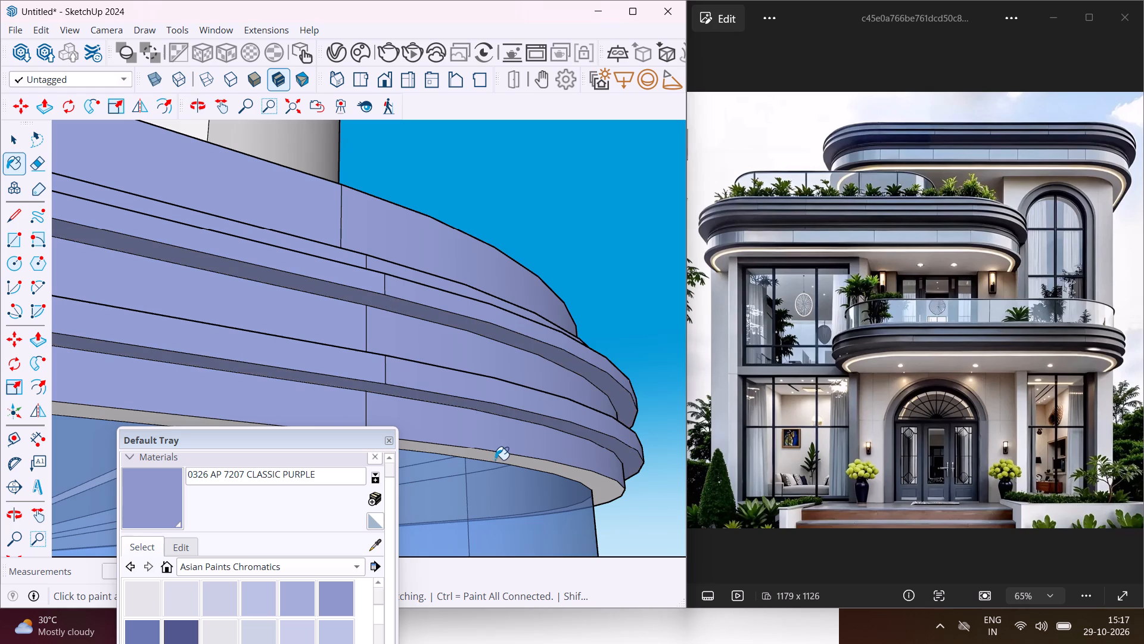
Paint the front faces of the white stepped bands on the projecting section adjoining the terrace edge with CLASSIC PURPLE.
middle_drag(507, 381, 534, 496)
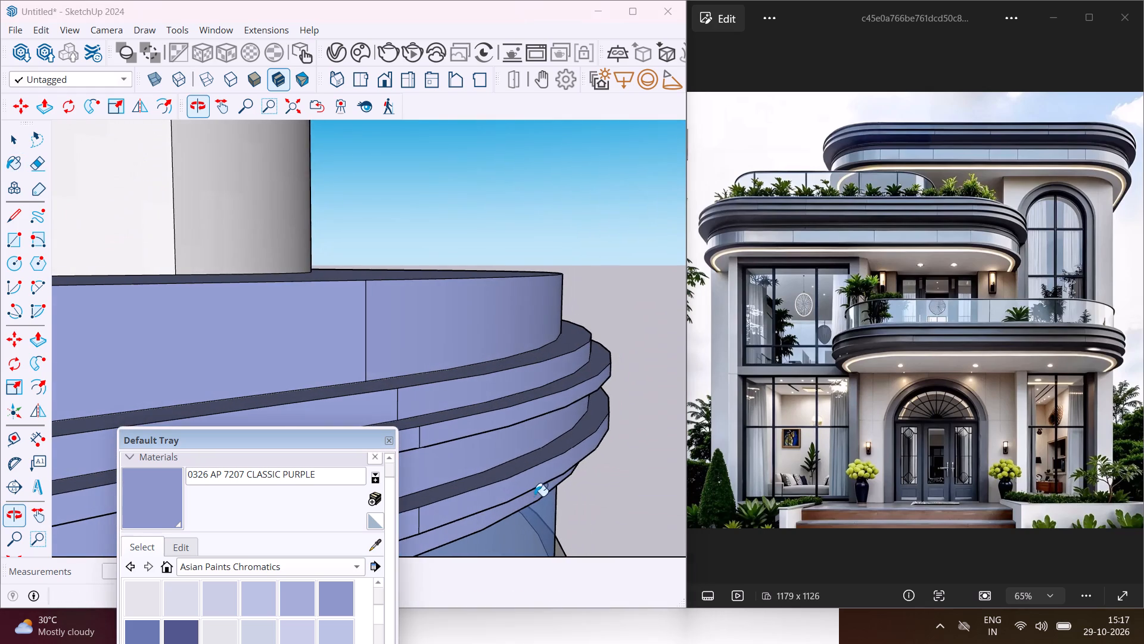
scroll(559, 402, down, 20)
scroll(555, 395, down, 3)
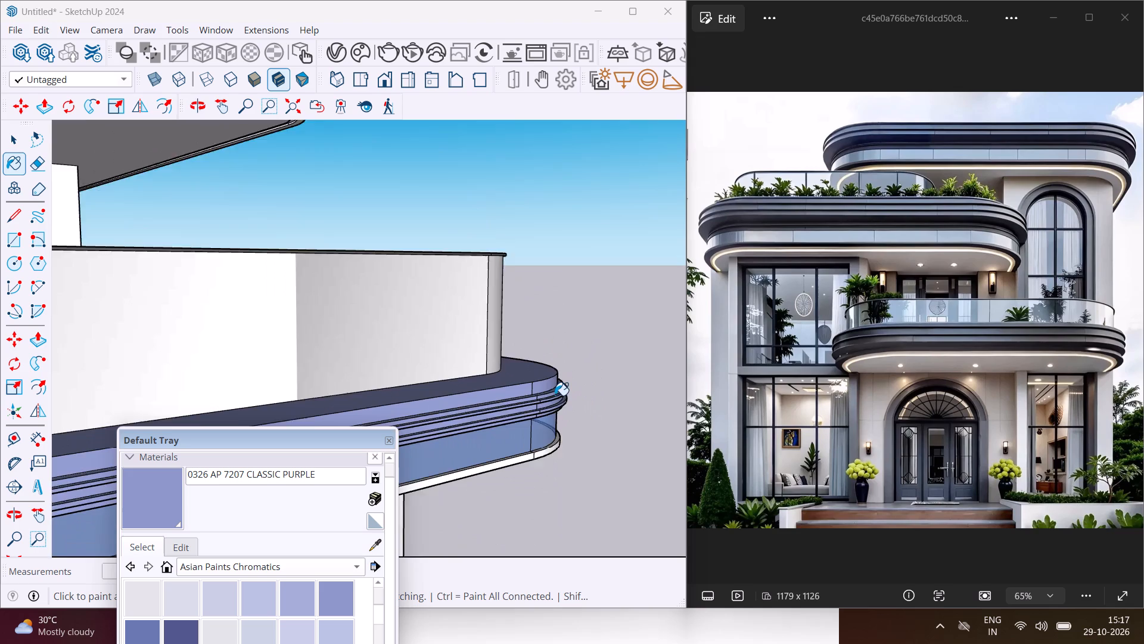
scroll(555, 395, down, 2)
drag(351, 440, 275, 502)
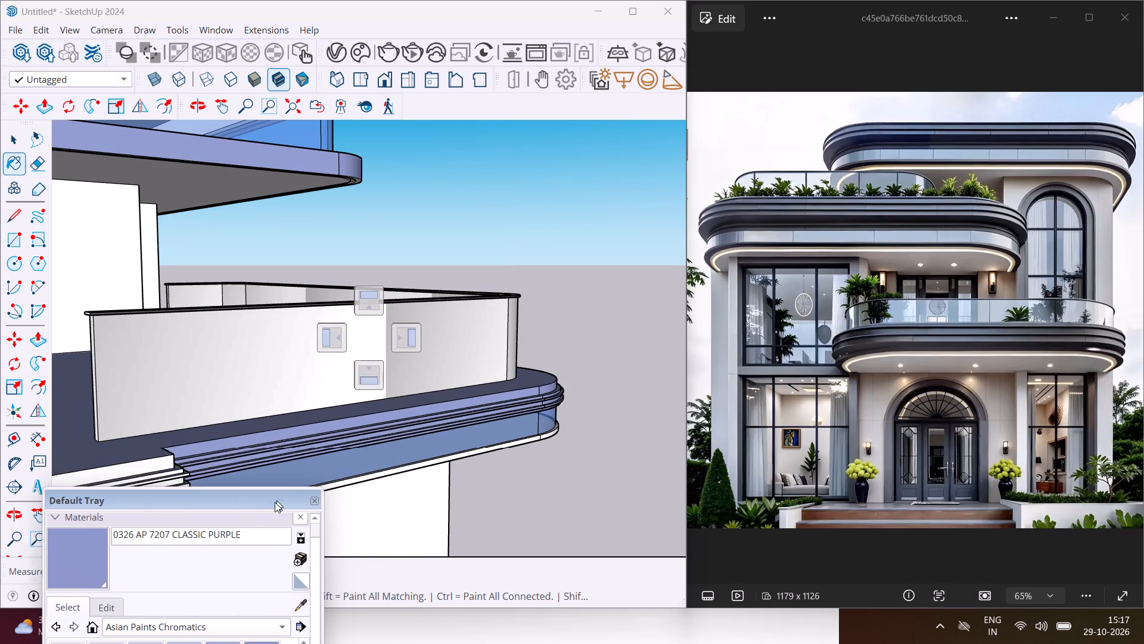
drag(275, 502, 258, 518)
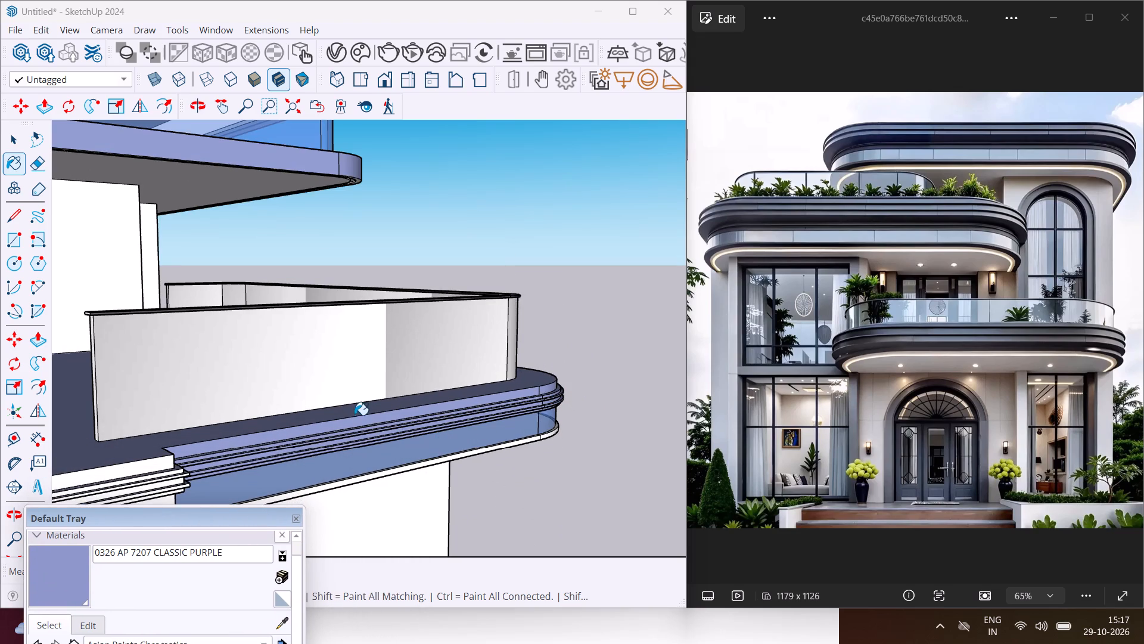
scroll(328, 398, down, 5)
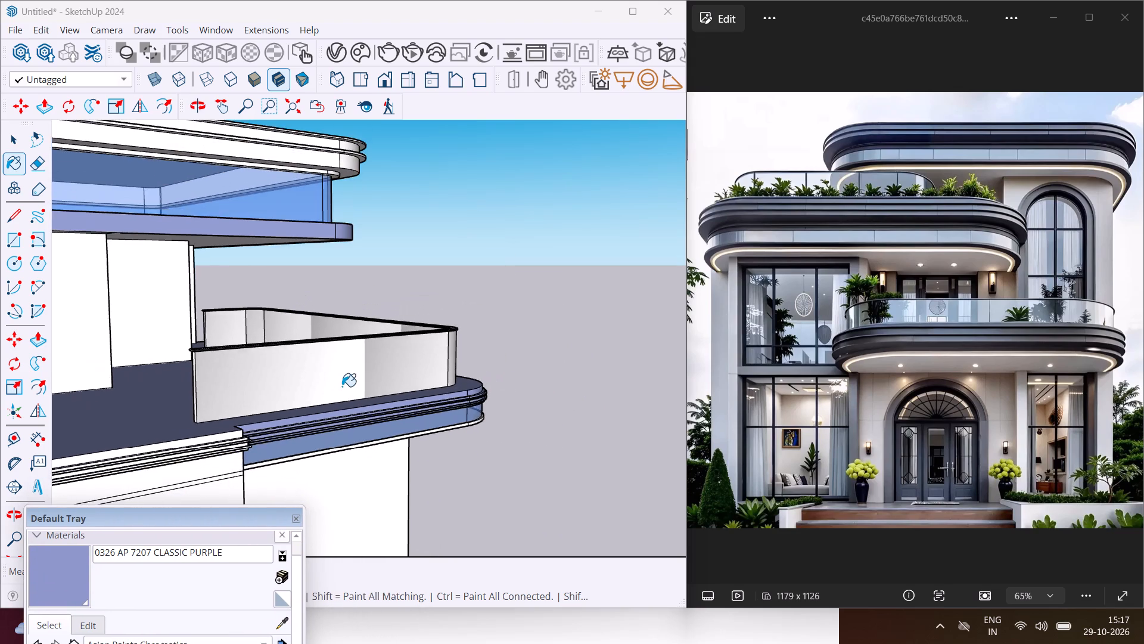
scroll(342, 386, down, 4)
scroll(271, 414, up, 11)
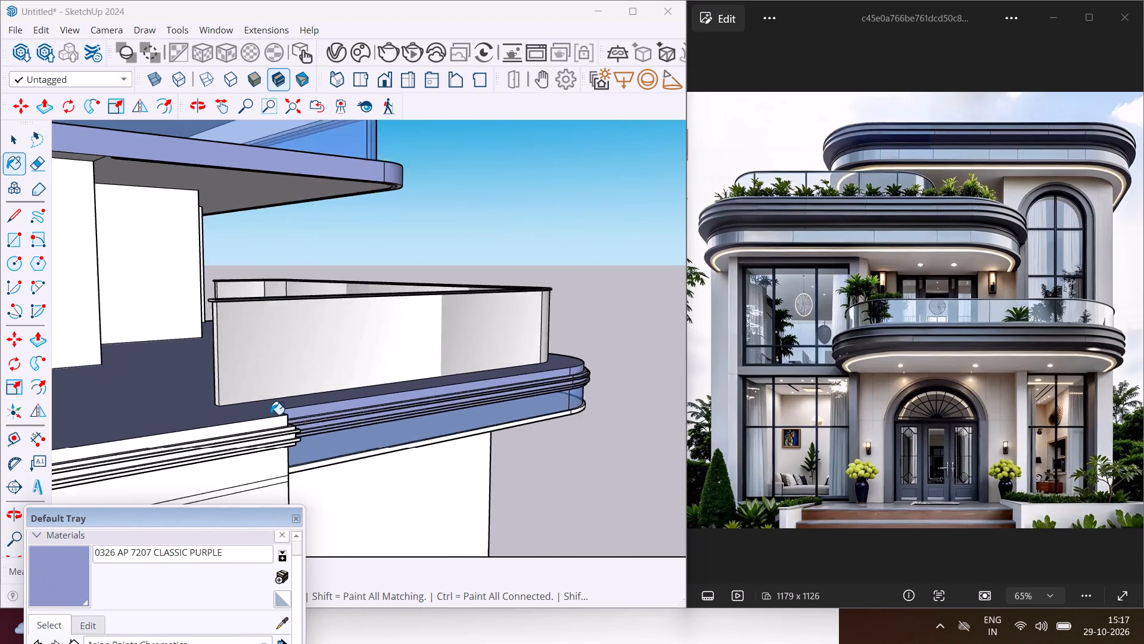
scroll(271, 414, up, 10)
click(279, 434)
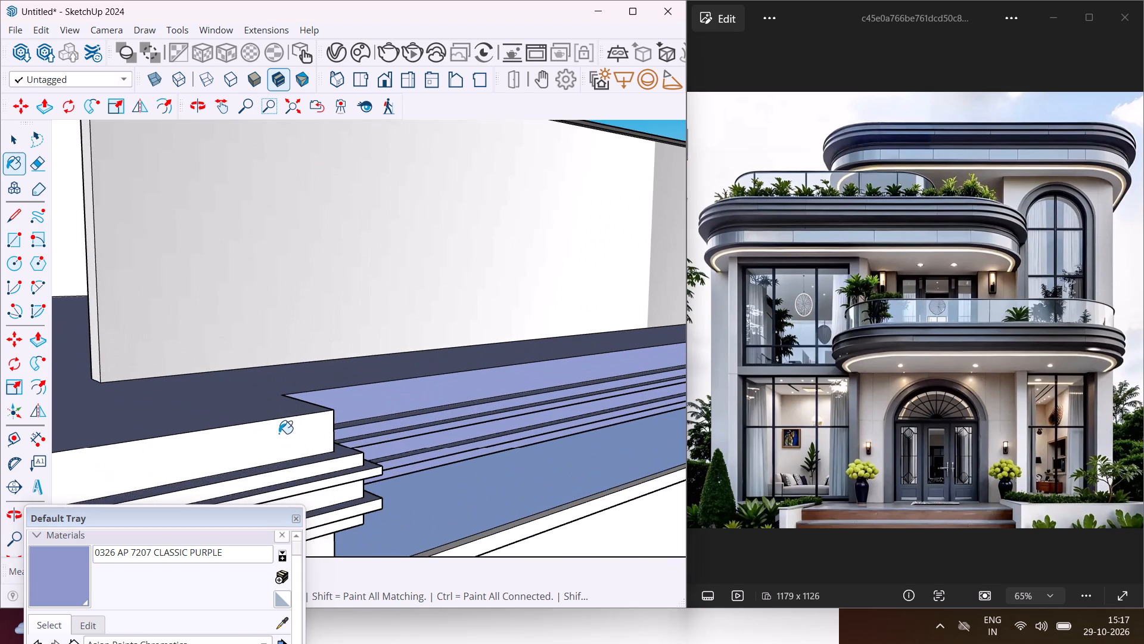
scroll(335, 458, up, 3)
click(350, 461)
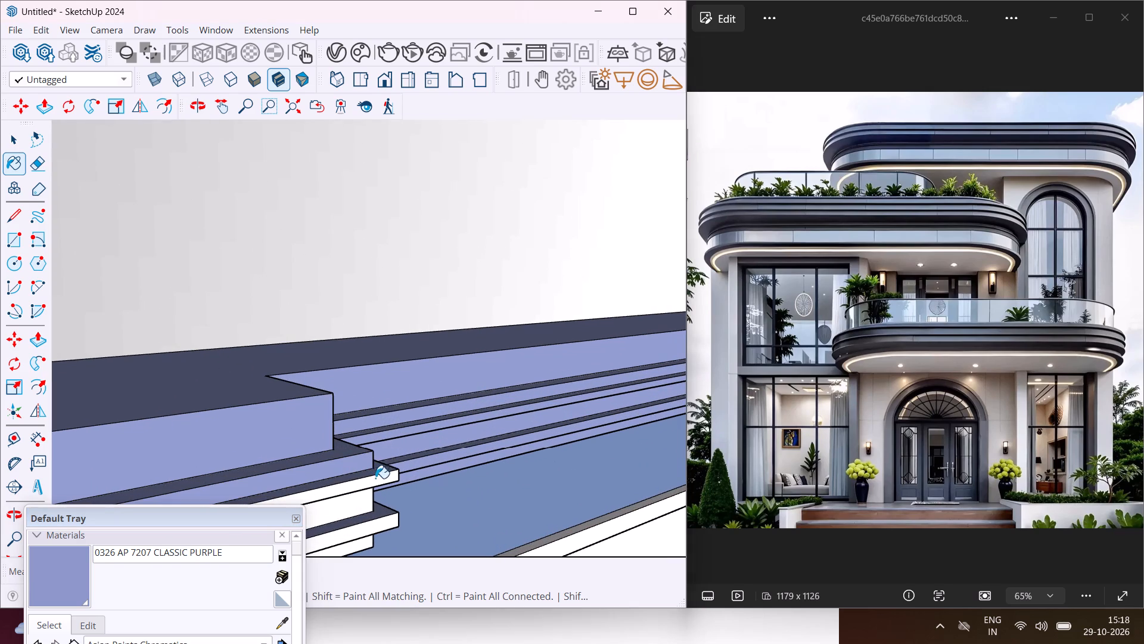
click(375, 478)
click(355, 507)
click(367, 528)
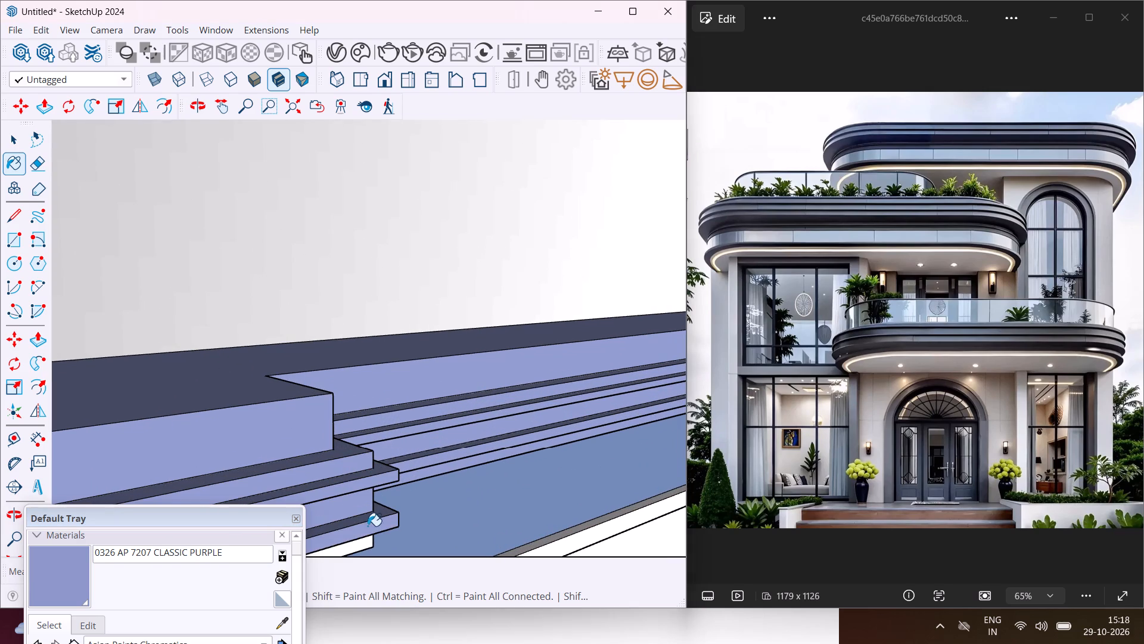
middle_drag(365, 525, 384, 357)
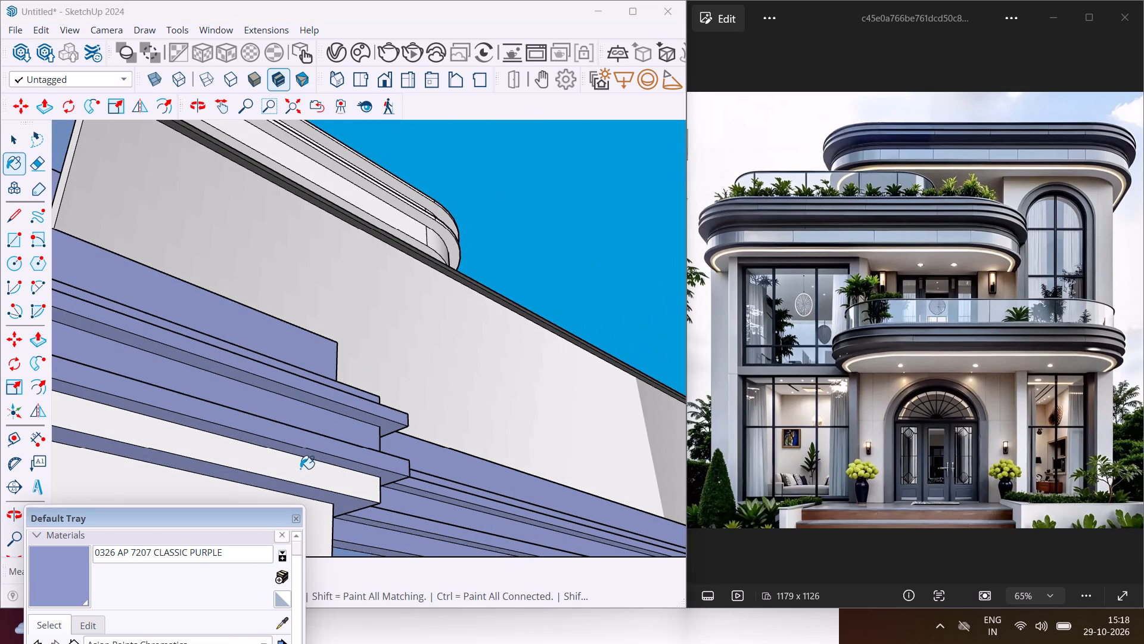
click(300, 469)
Paint the short end faces of all the stepped bands where the projecting section meets the recessed terrace edge with CLASSIC PURPLE.
scroll(418, 459, up, 1)
middle_drag(408, 458, 38, 482)
scroll(355, 400, up, 3)
click(394, 369)
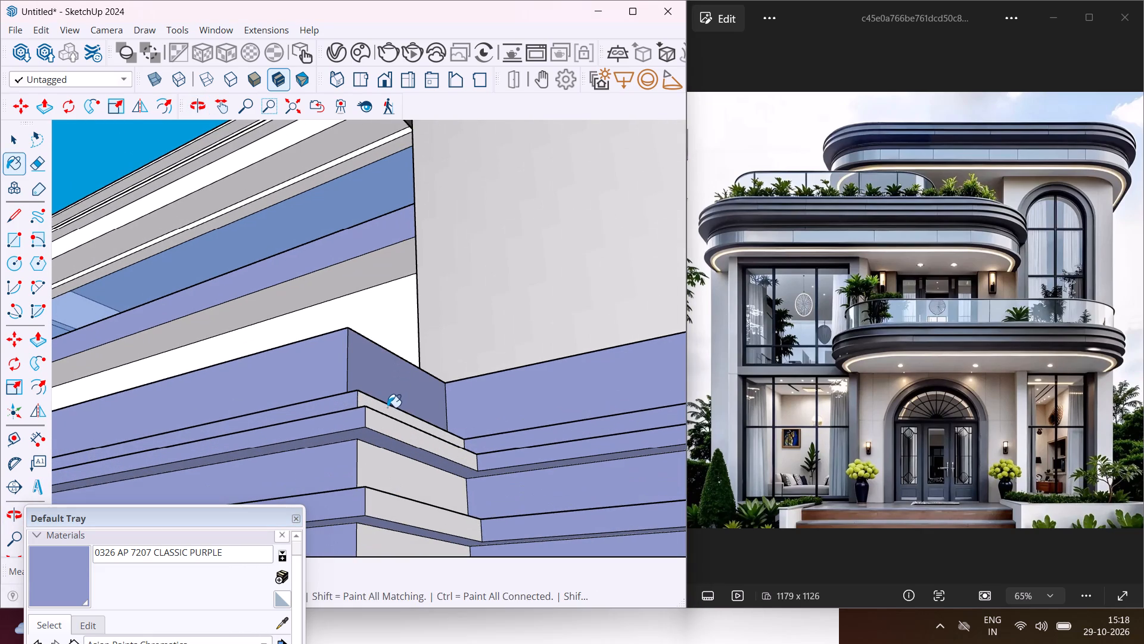
click(386, 408)
click(388, 425)
click(392, 464)
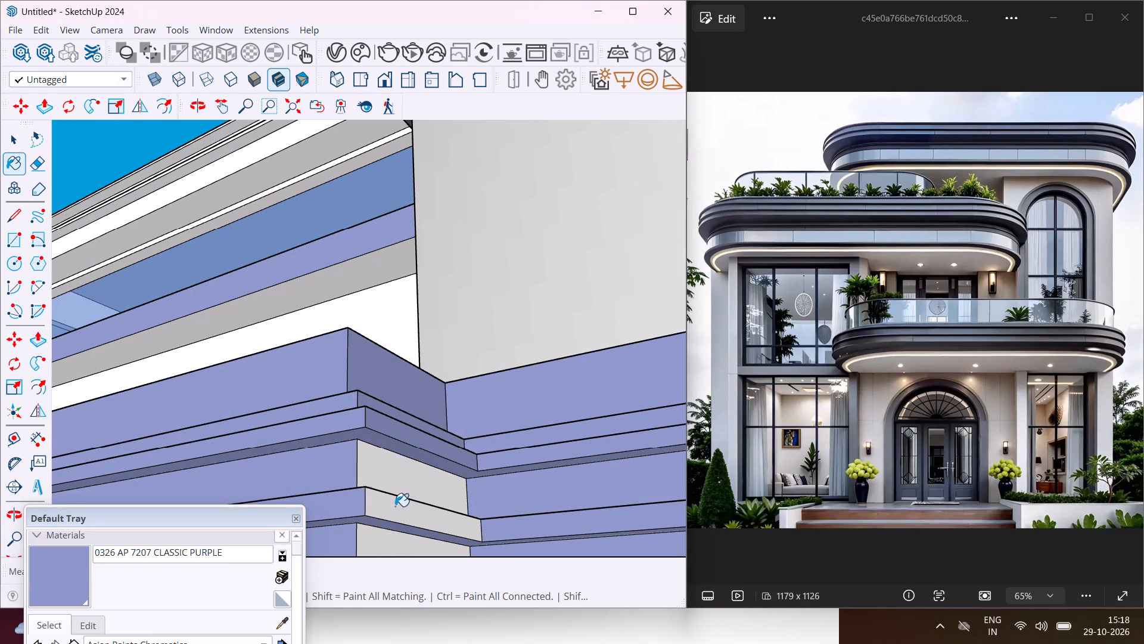
click(395, 512)
click(383, 542)
Paint the white strip beneath the terrace's blue glass band, including its rounded corner and adjoining straight faces, with CLASSIC PURPLE.
middle_drag(371, 478, 400, 559)
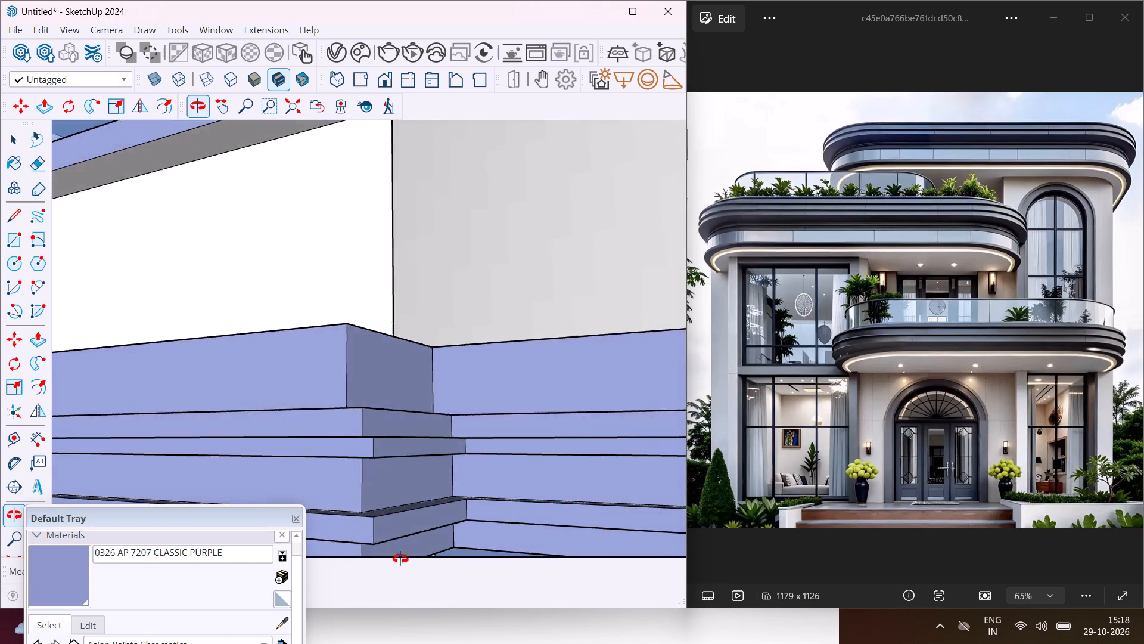
middle_drag(400, 559, 425, 583)
scroll(361, 442, down, 11)
scroll(348, 410, up, 1)
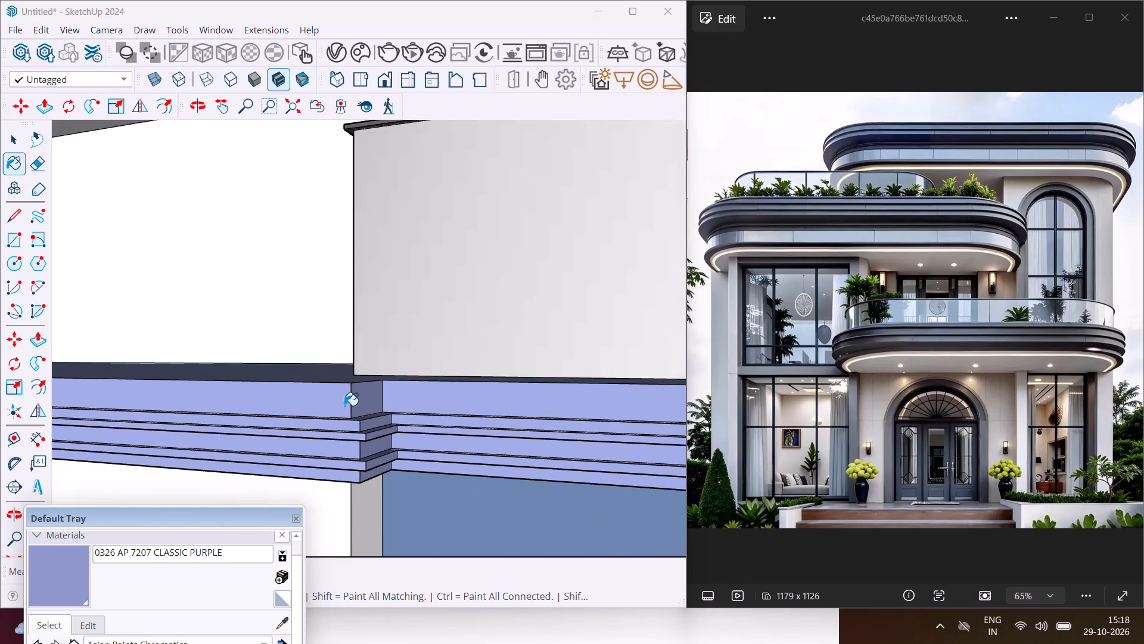
scroll(341, 402, down, 6)
middle_drag(338, 447, 418, 256)
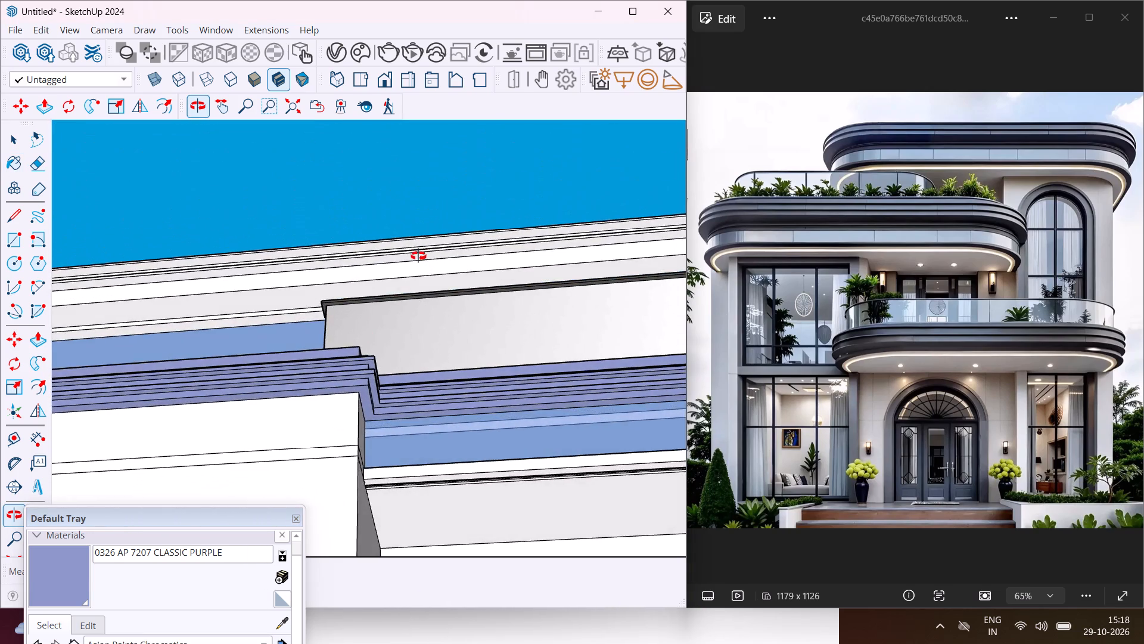
middle_drag(418, 256, 285, 414)
scroll(283, 413, down, 11)
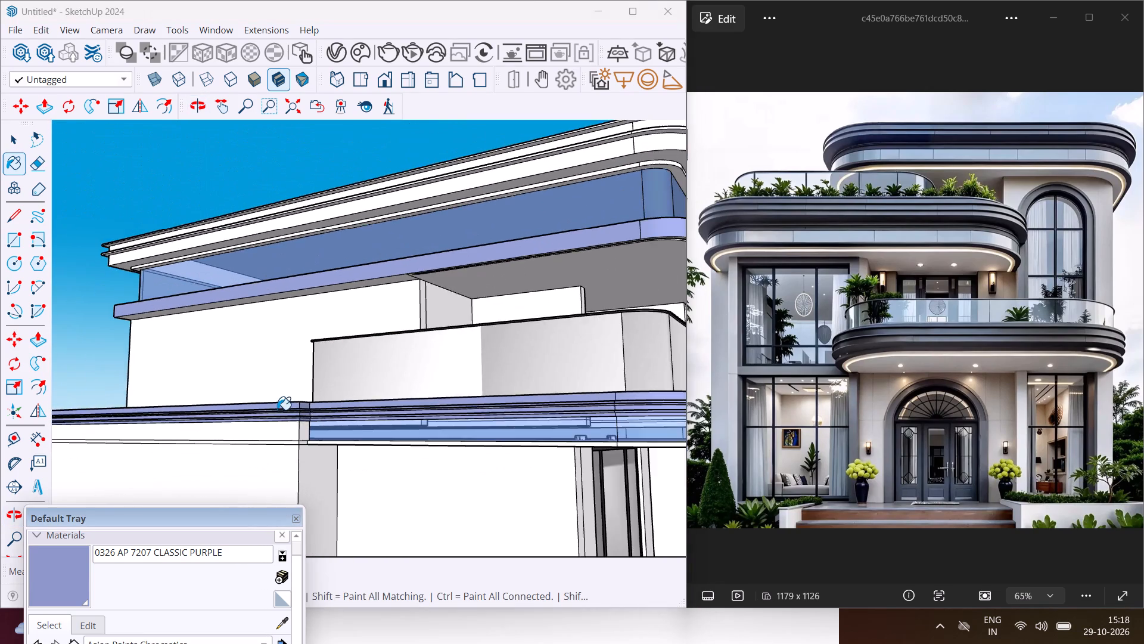
scroll(277, 410, down, 5)
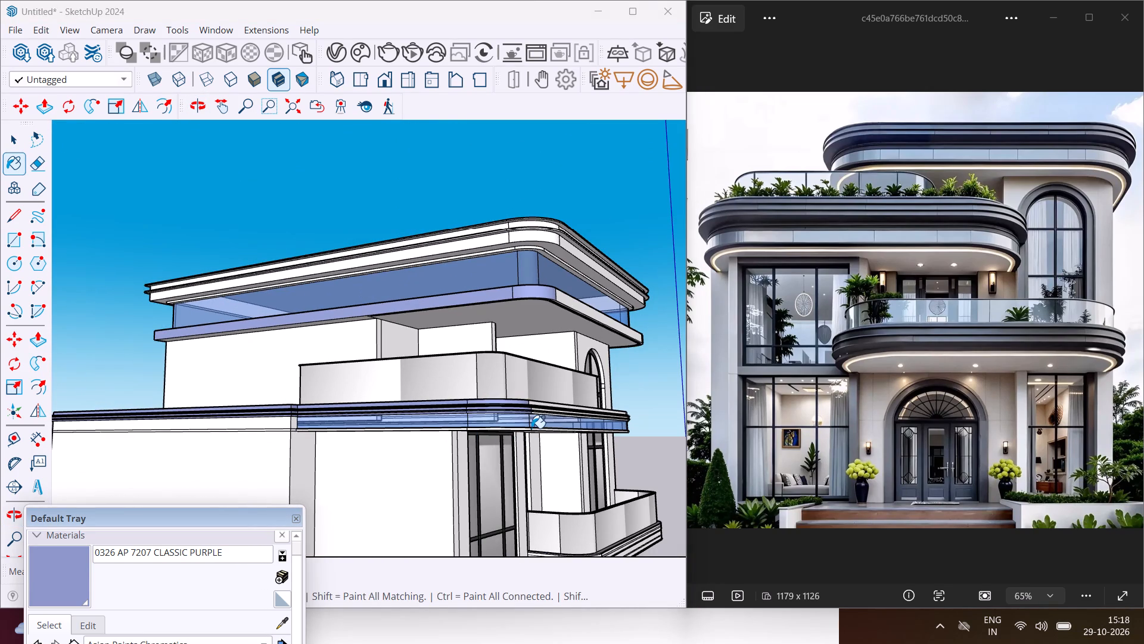
scroll(531, 428, up, 16)
click(520, 435)
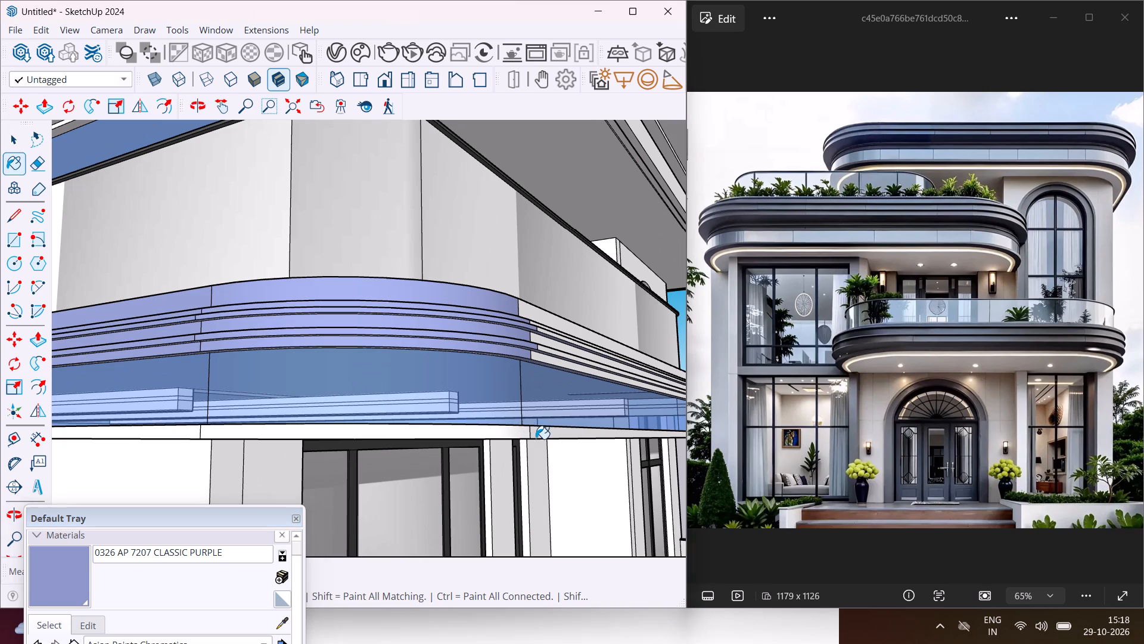
click(542, 439)
click(543, 431)
middle_drag(536, 431, 562, 395)
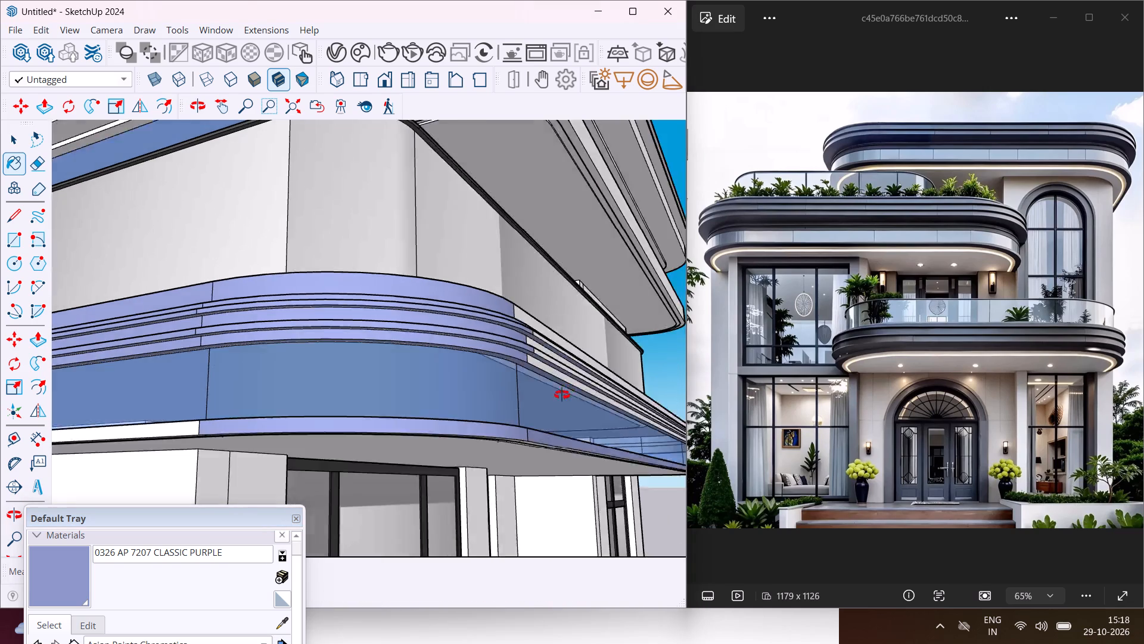
middle_drag(562, 395, 648, 325)
click(170, 382)
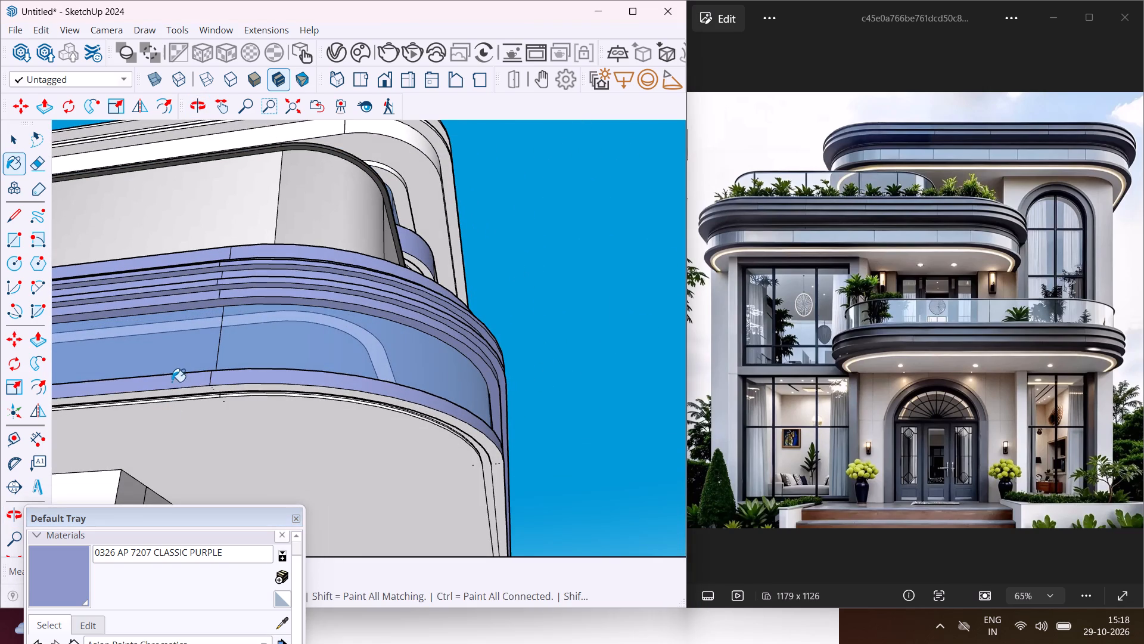
Paint the underside lip and top ledge of the strip below the terrace's glass band with CLASSIC PURPLE.
scroll(221, 391, up, 3)
click(227, 389)
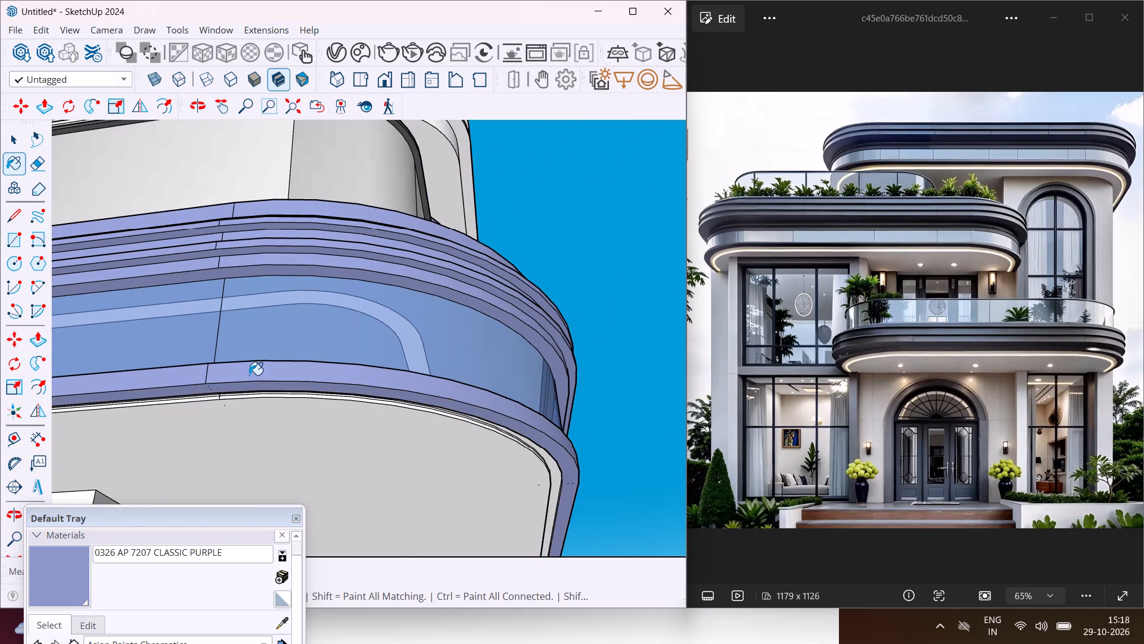
middle_drag(249, 375, 336, 550)
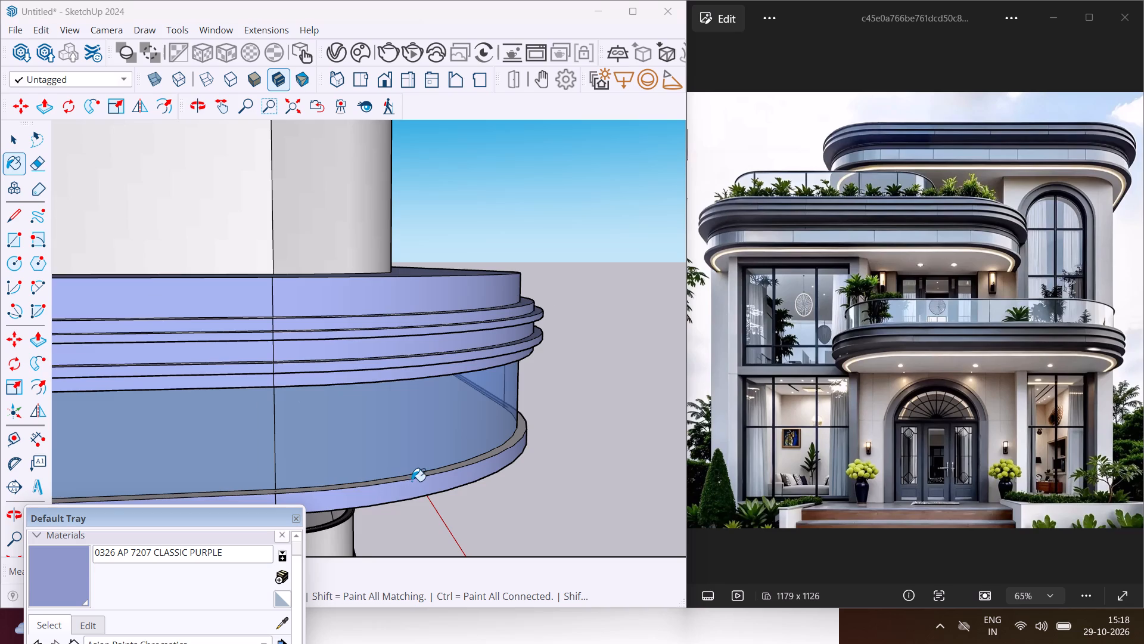
scroll(412, 481, up, 3)
click(447, 466)
click(450, 470)
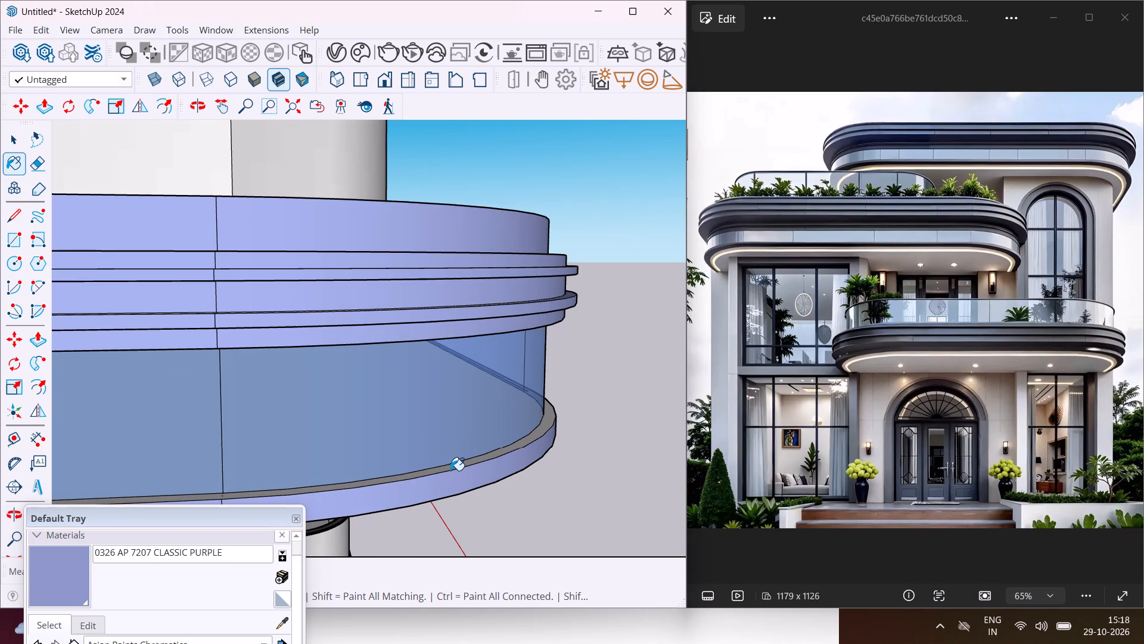
Paint the white straight stretch of the terrace edge's stepped bands beyond the rounded corner, from topmost to lowest, with CLASSIC PURPLE.
scroll(450, 466, down, 5)
middle_drag(449, 464, 467, 473)
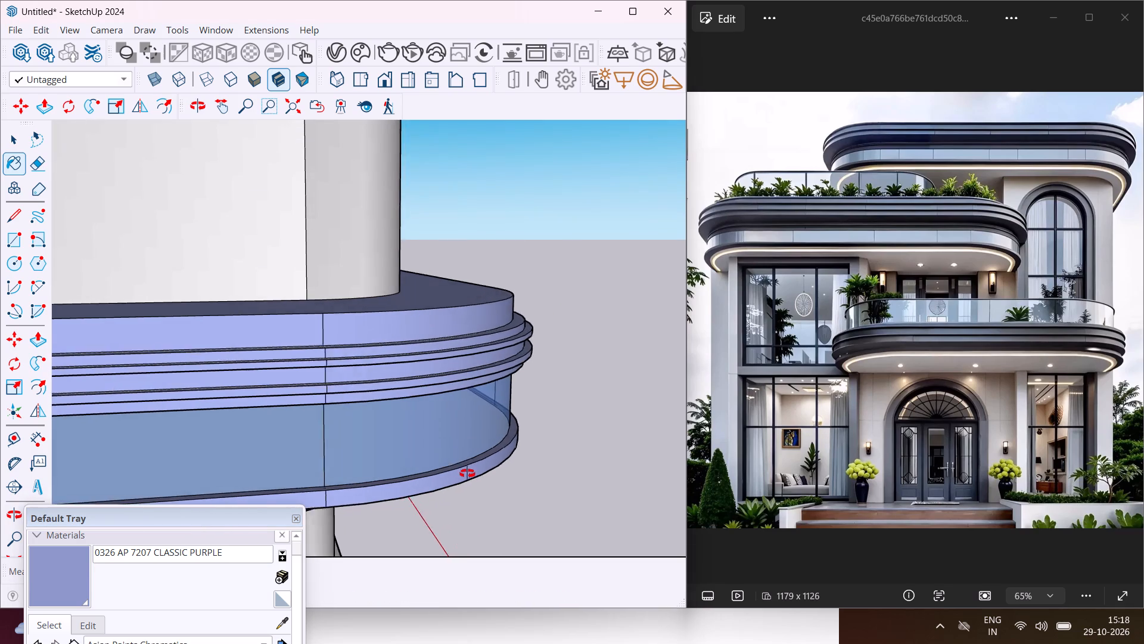
middle_drag(467, 473, 221, 404)
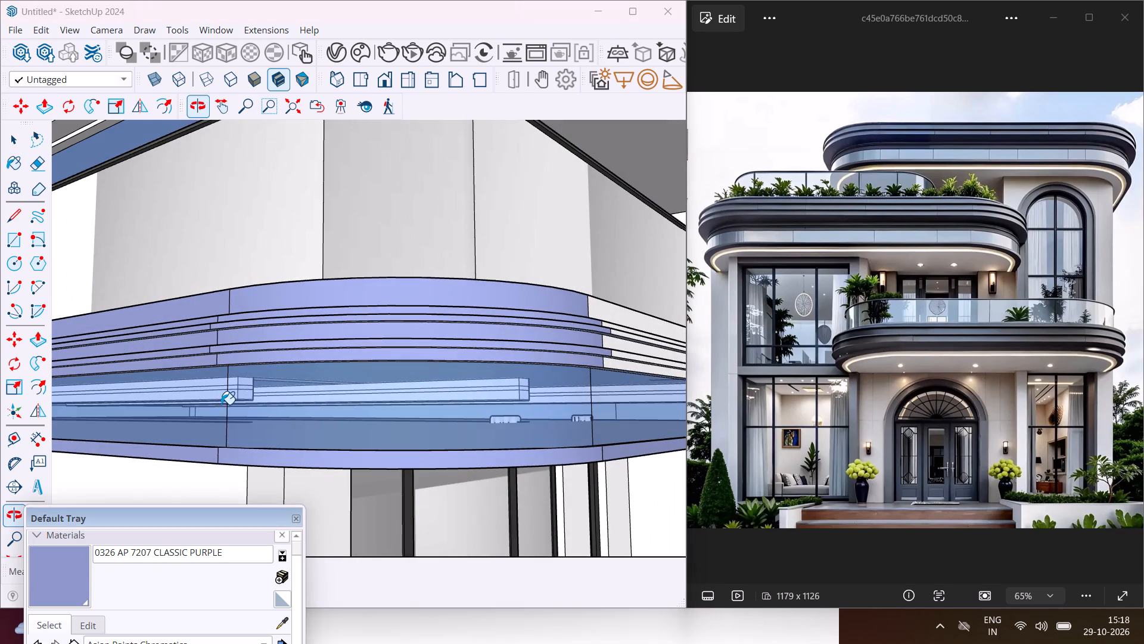
scroll(205, 402, down, 14)
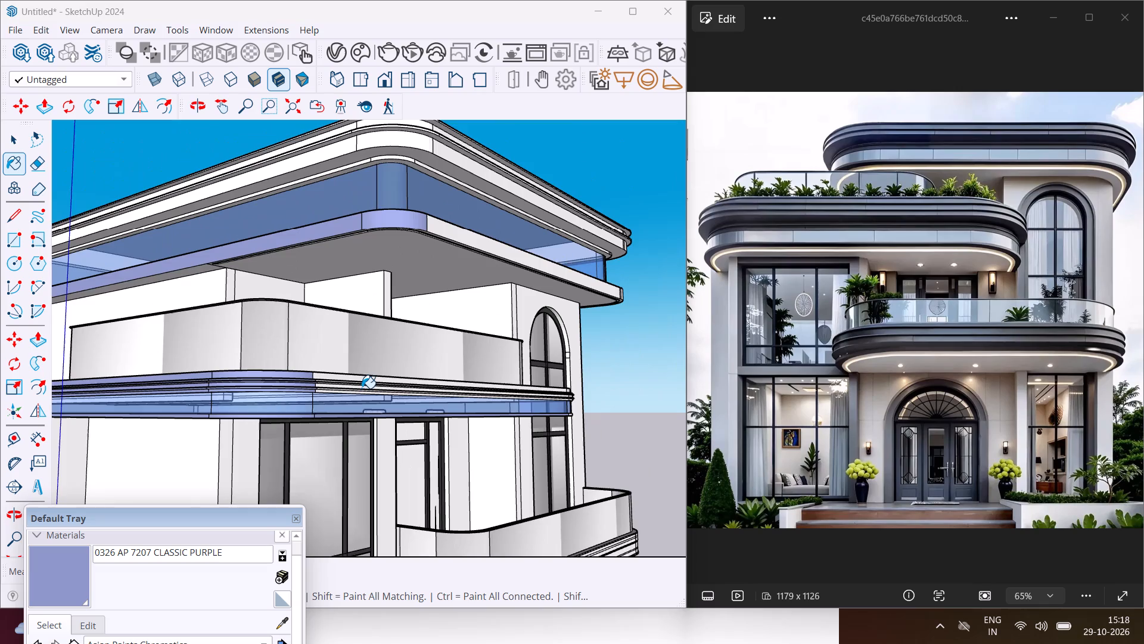
scroll(357, 388, up, 10)
scroll(309, 381, up, 5)
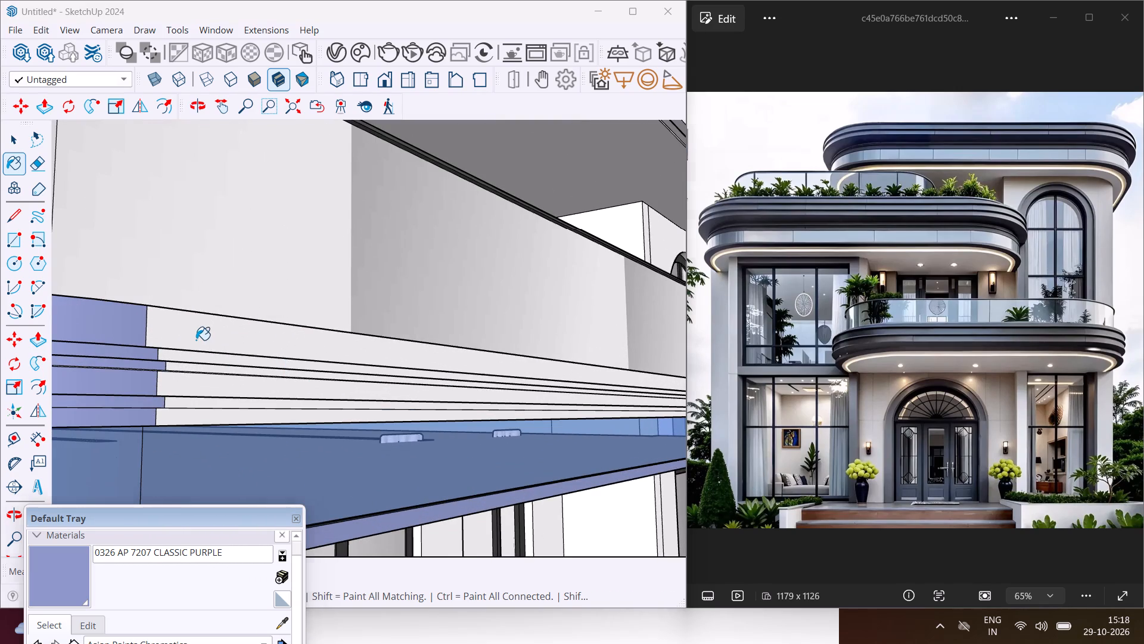
click(196, 341)
click(195, 356)
click(195, 369)
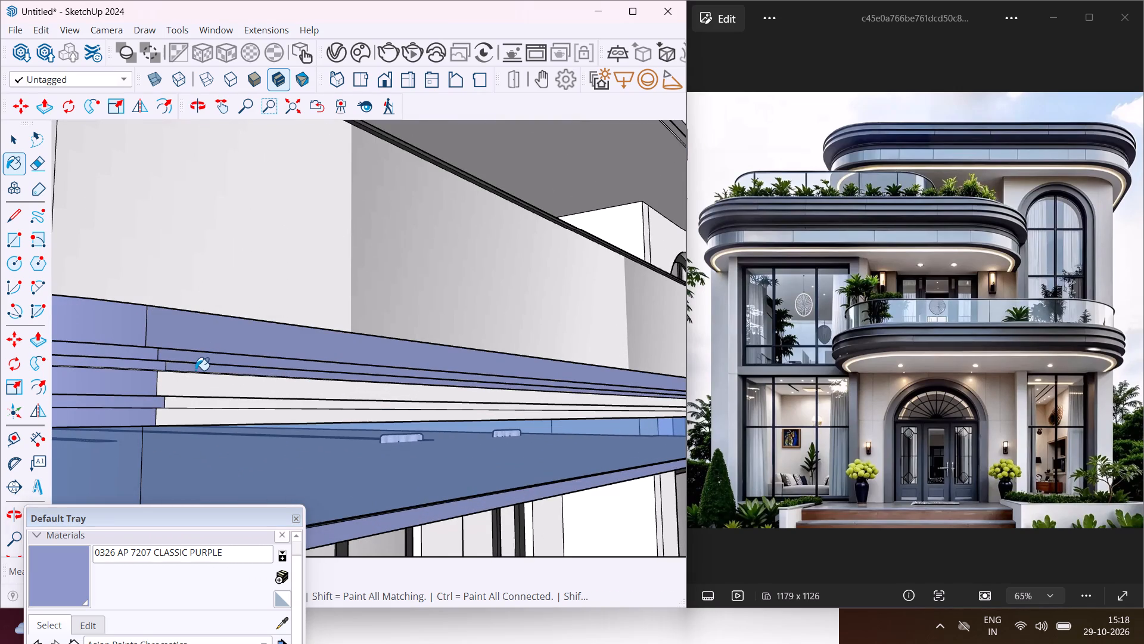
scroll(195, 370, up, 3)
click(191, 383)
click(197, 410)
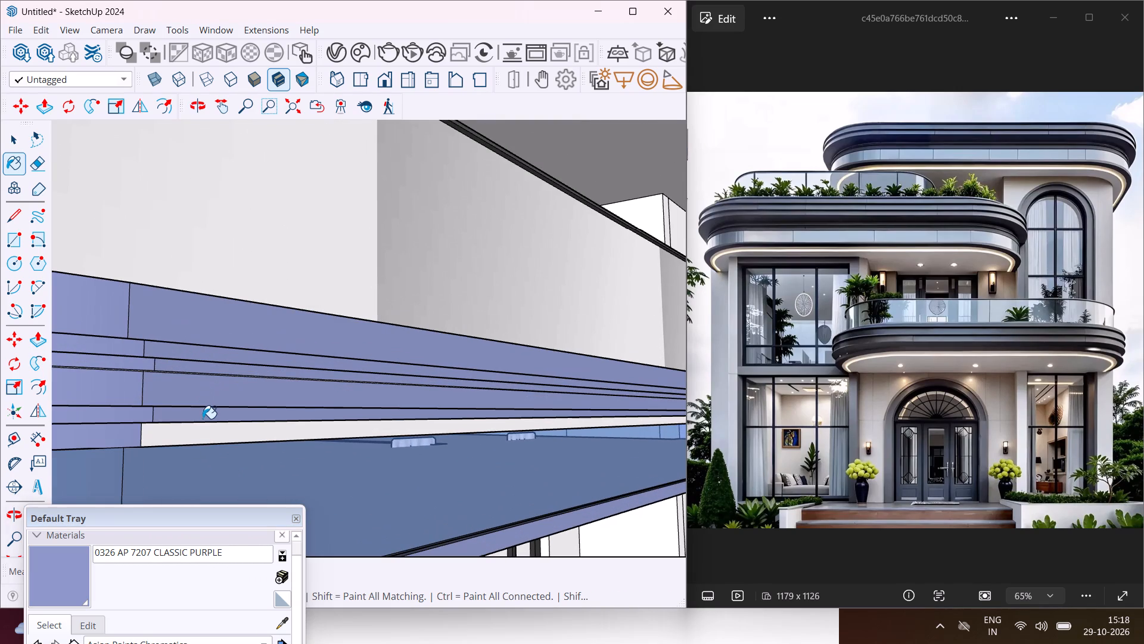
click(201, 429)
Paint the topmost band of the terrace edge around the far rounded corner and its adjoining end face with CLASSIC PURPLE.
middle_drag(201, 429, 324, 309)
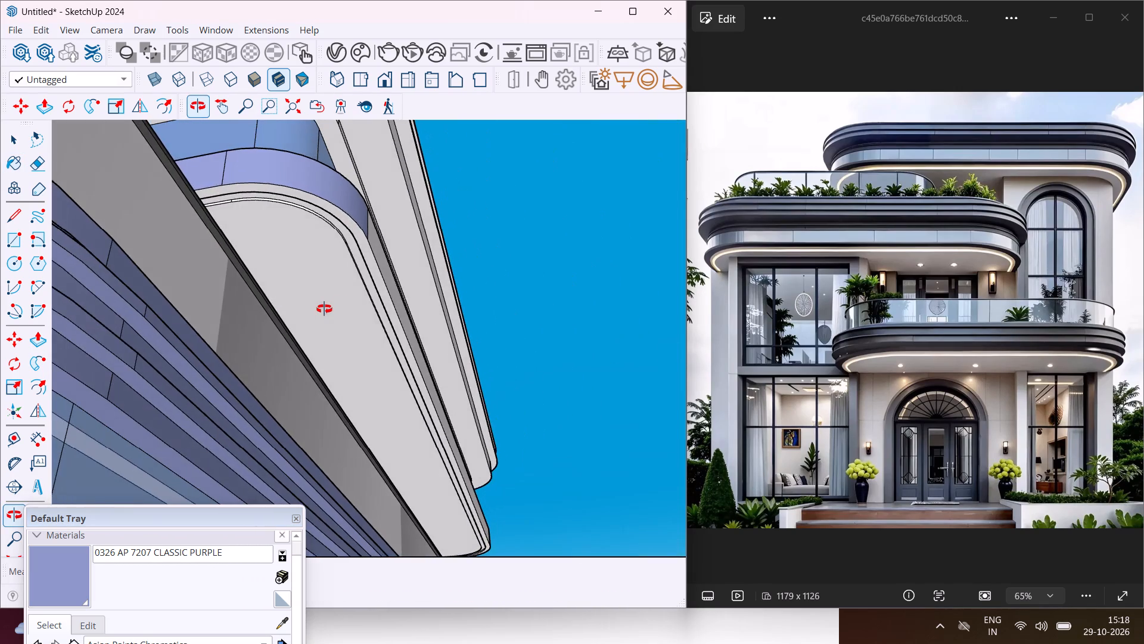
middle_drag(324, 309, 369, 366)
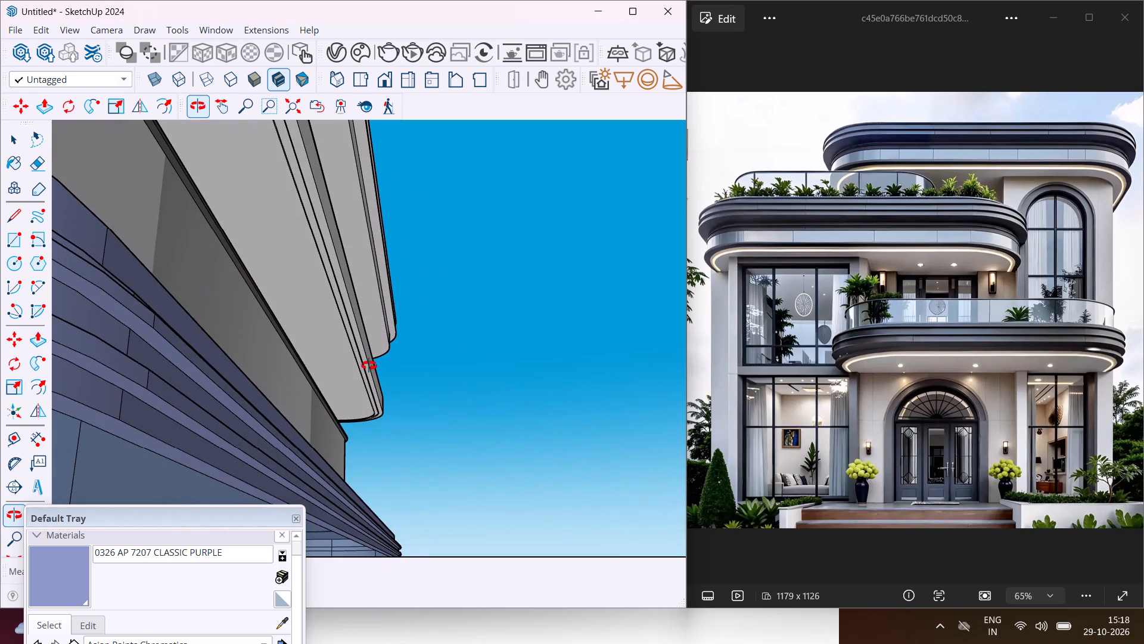
middle_drag(369, 366, 239, 427)
scroll(223, 413, down, 17)
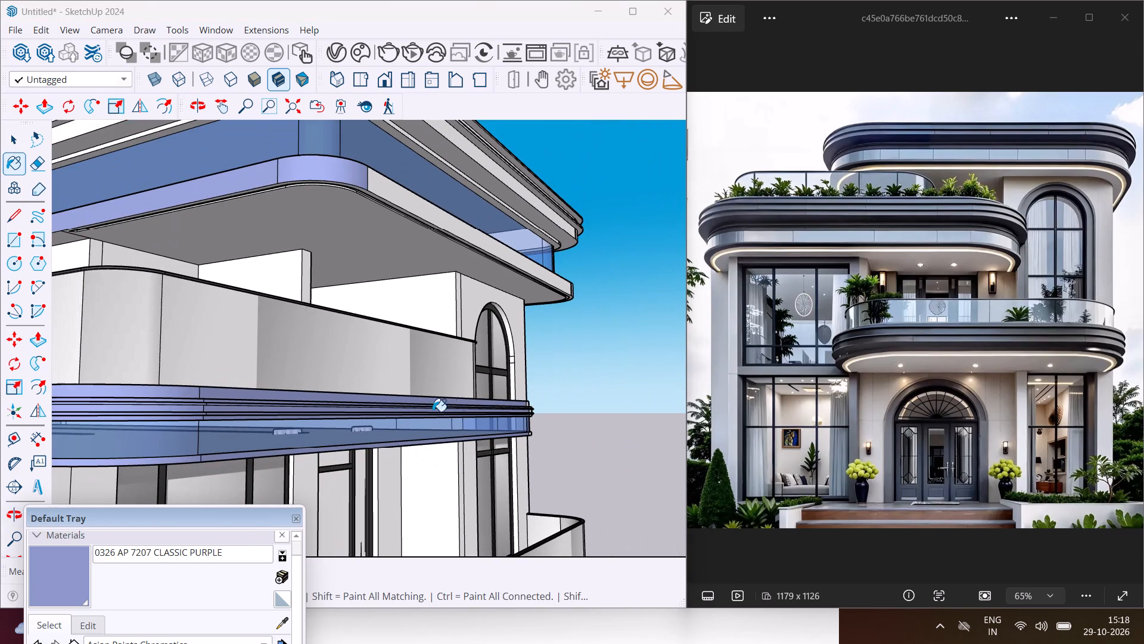
middle_drag(543, 412, 147, 430)
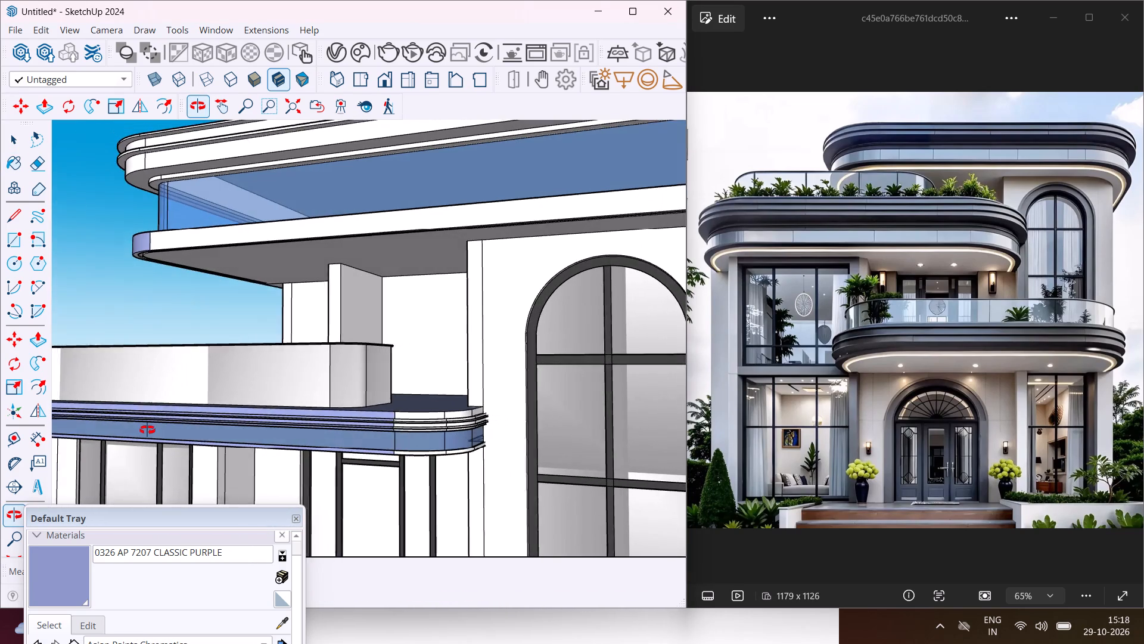
middle_drag(147, 430, 135, 429)
scroll(362, 433, up, 9)
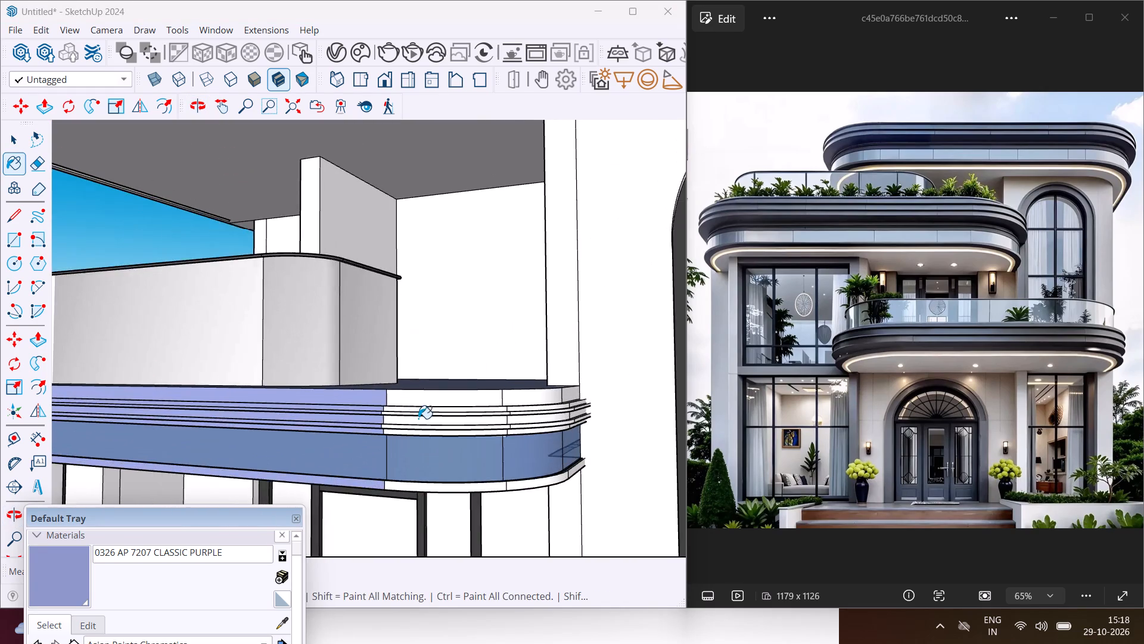
scroll(418, 419, up, 3)
click(417, 384)
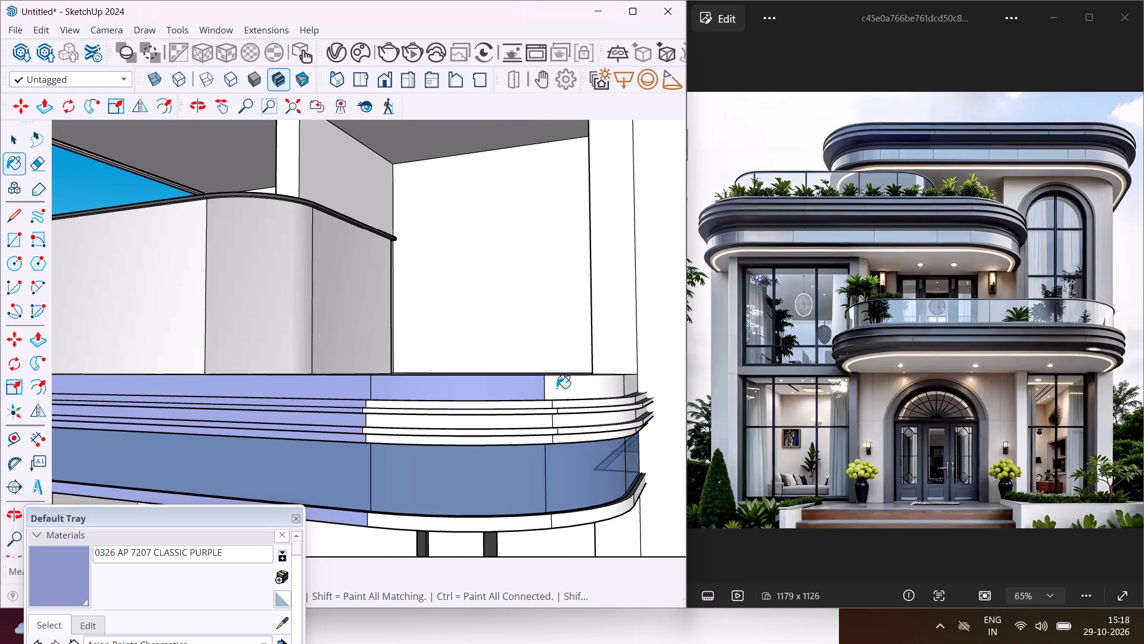
click(557, 388)
click(633, 388)
Paint the thin upper stepped bands at the terrace's far rounded corner, and the bands' adjoining end faces, with CLASSIC PURPLE.
scroll(626, 396, up, 3)
middle_drag(623, 396, 623, 399)
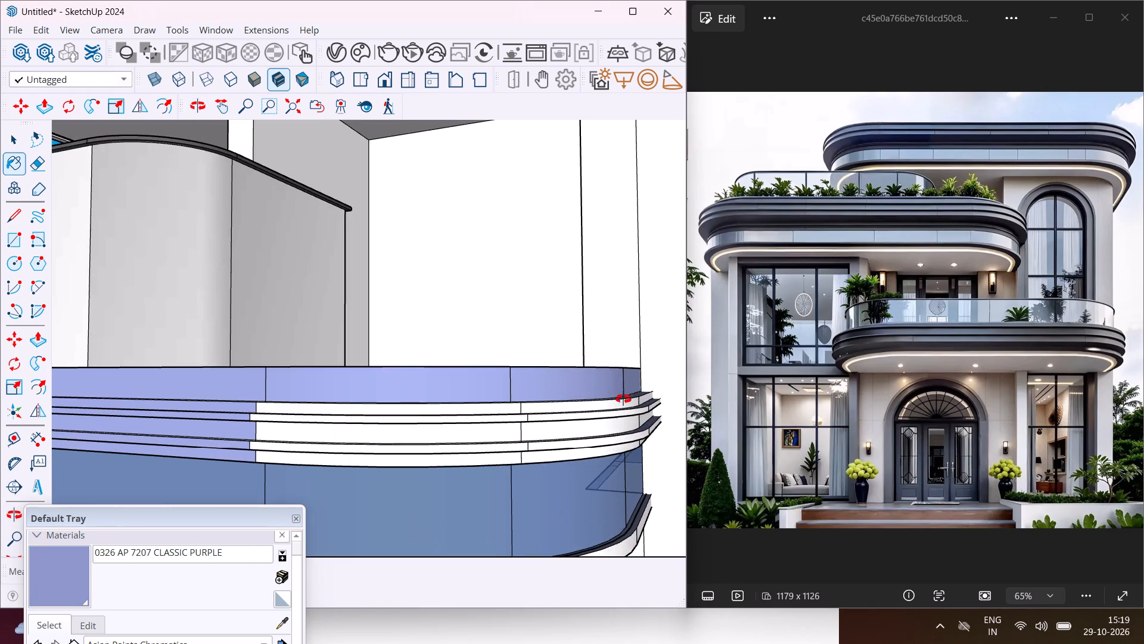
middle_drag(623, 399, 639, 429)
scroll(626, 420, up, 4)
click(620, 416)
click(619, 435)
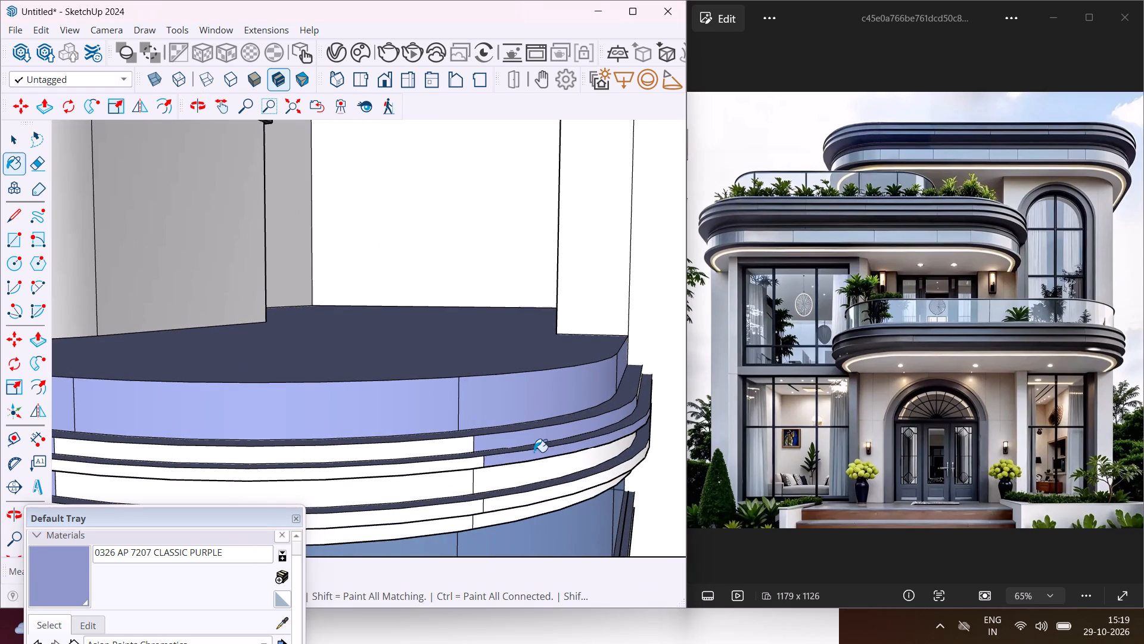
click(428, 453)
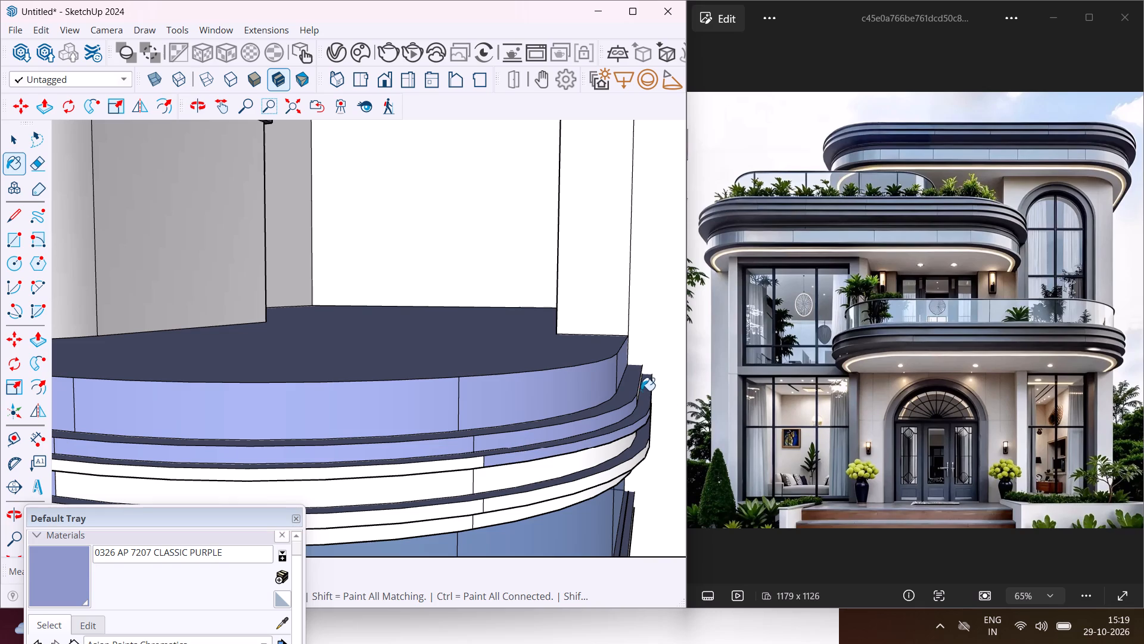
click(641, 391)
middle_drag(638, 389, 539, 358)
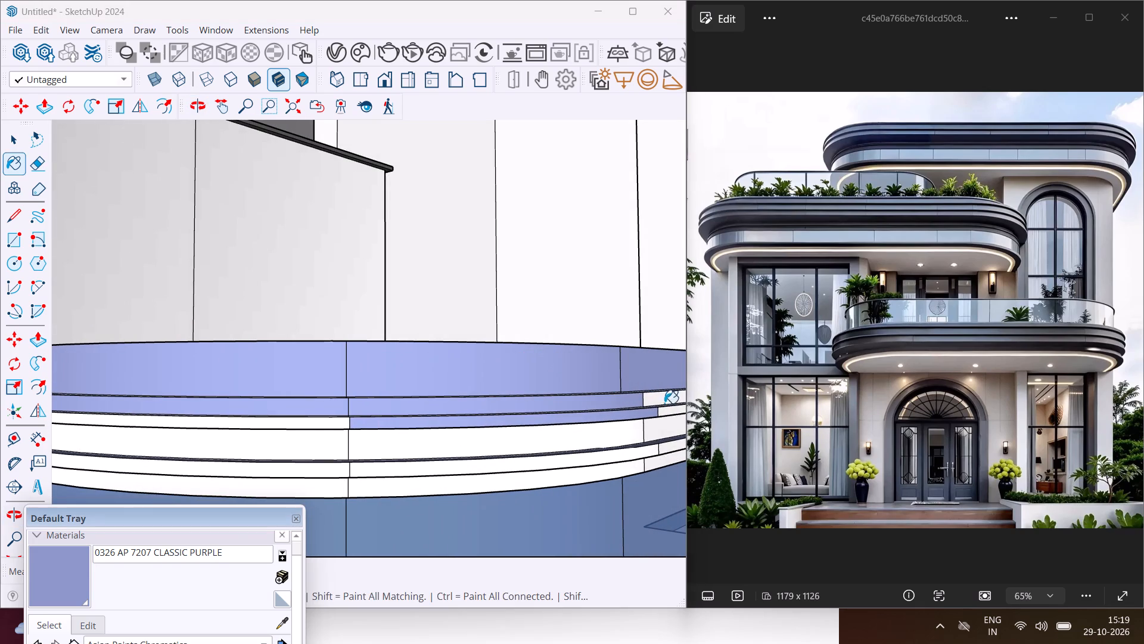
click(656, 397)
click(665, 414)
click(661, 430)
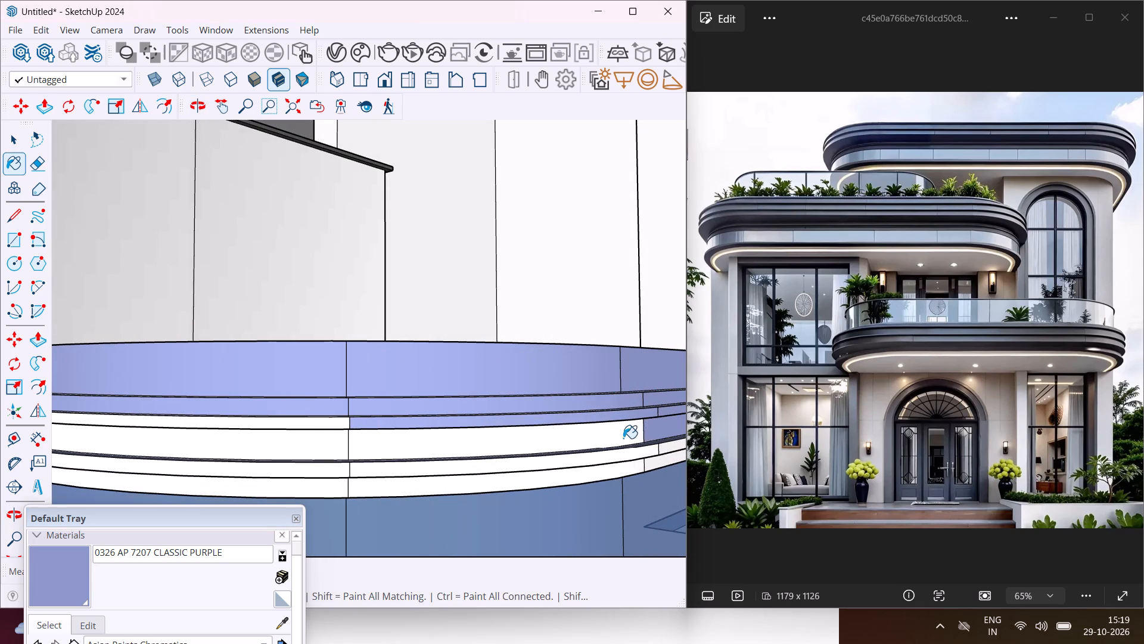
Paint the remaining white stepped bands around the terrace's far rounded corner, down to the glass, with CLASSIC PURPLE.
click(623, 438)
click(621, 456)
click(665, 450)
click(648, 466)
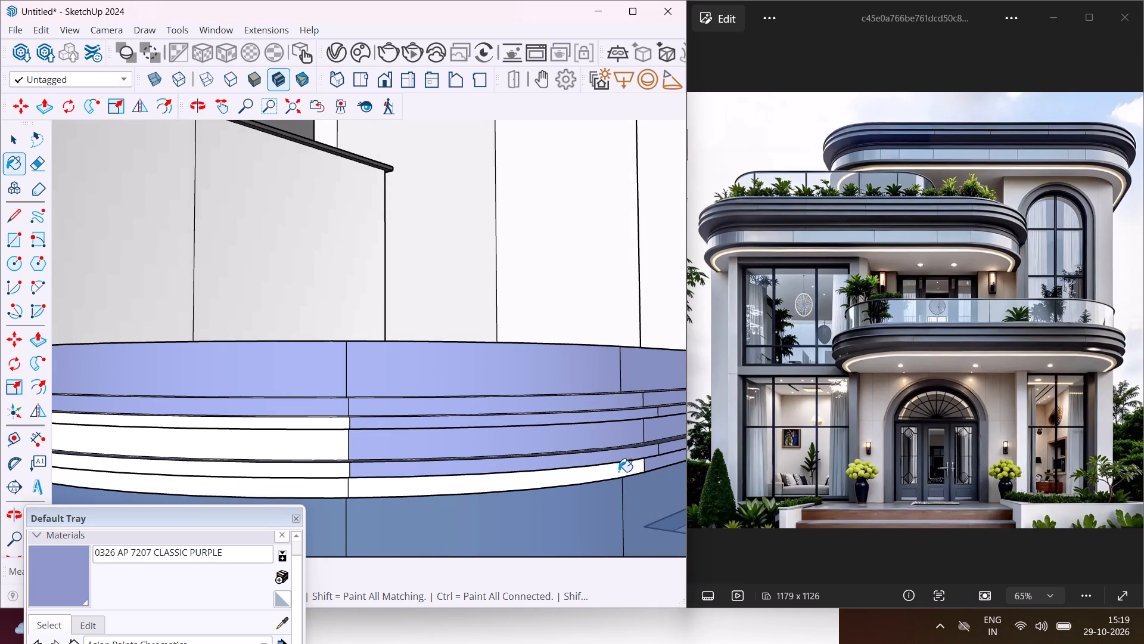
click(613, 472)
click(340, 445)
click(335, 425)
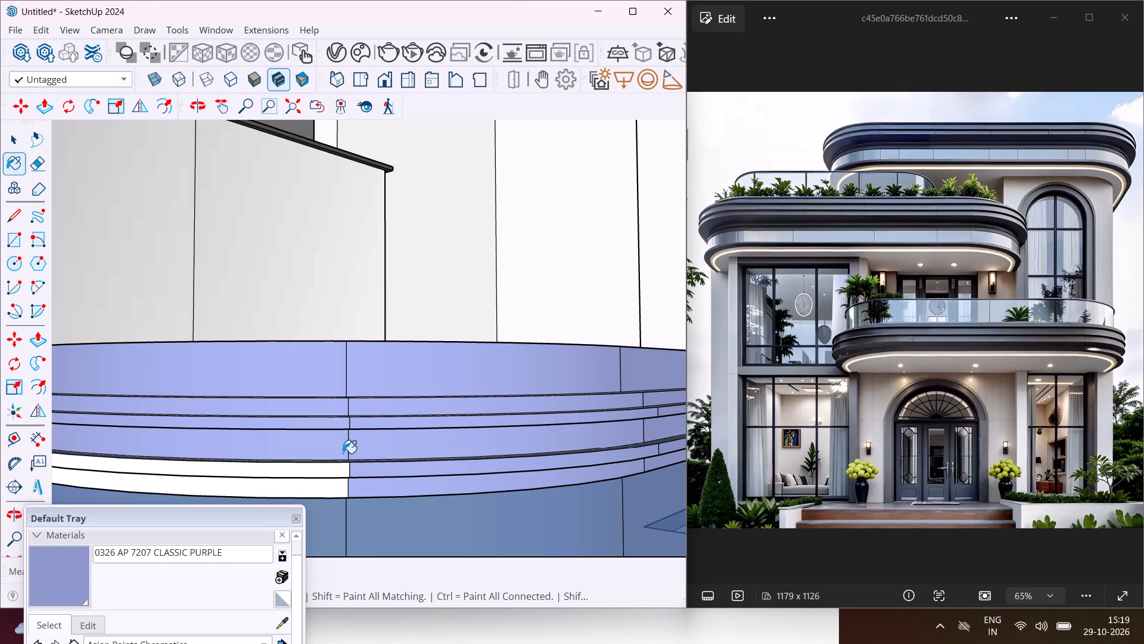
click(339, 466)
click(341, 482)
Paint the white strip beneath the terrace's blue glass band around the far rounded corner and its end face with CLASSIC PURPLE.
middle_drag(353, 474, 365, 477)
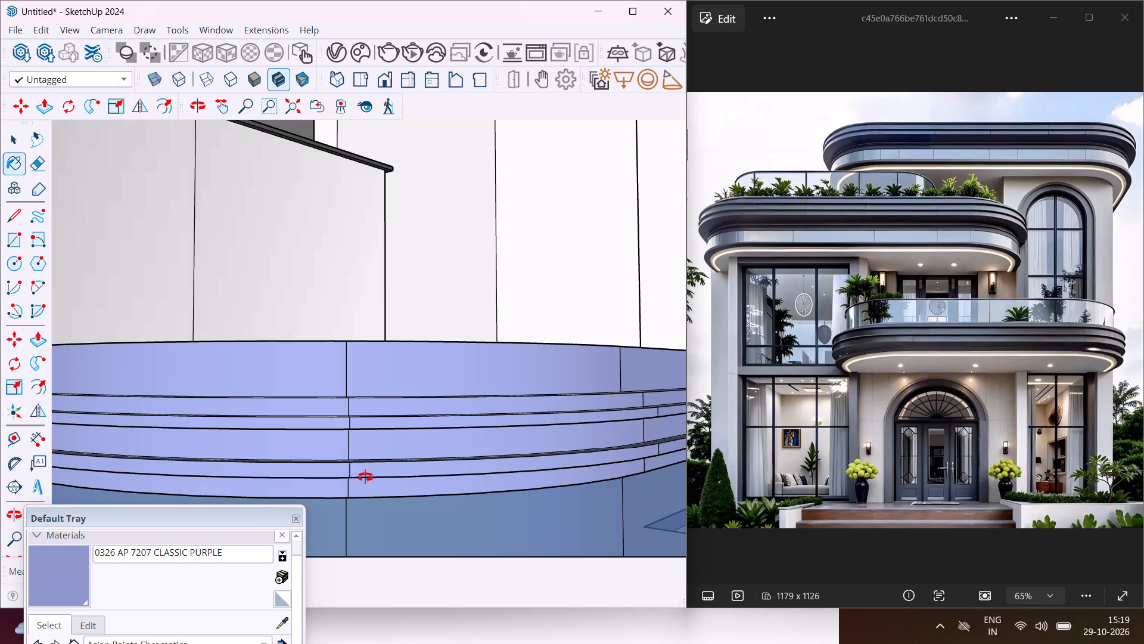
middle_drag(365, 477, 540, 476)
scroll(545, 425, down, 6)
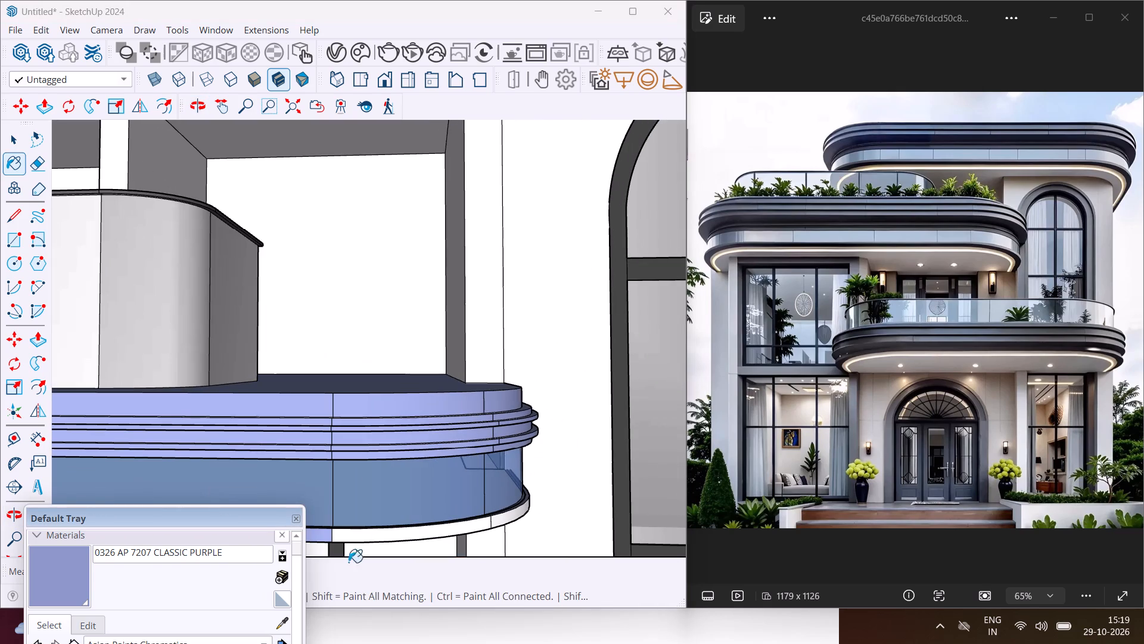
scroll(335, 540, up, 7)
click(335, 533)
middle_drag(350, 532, 377, 532)
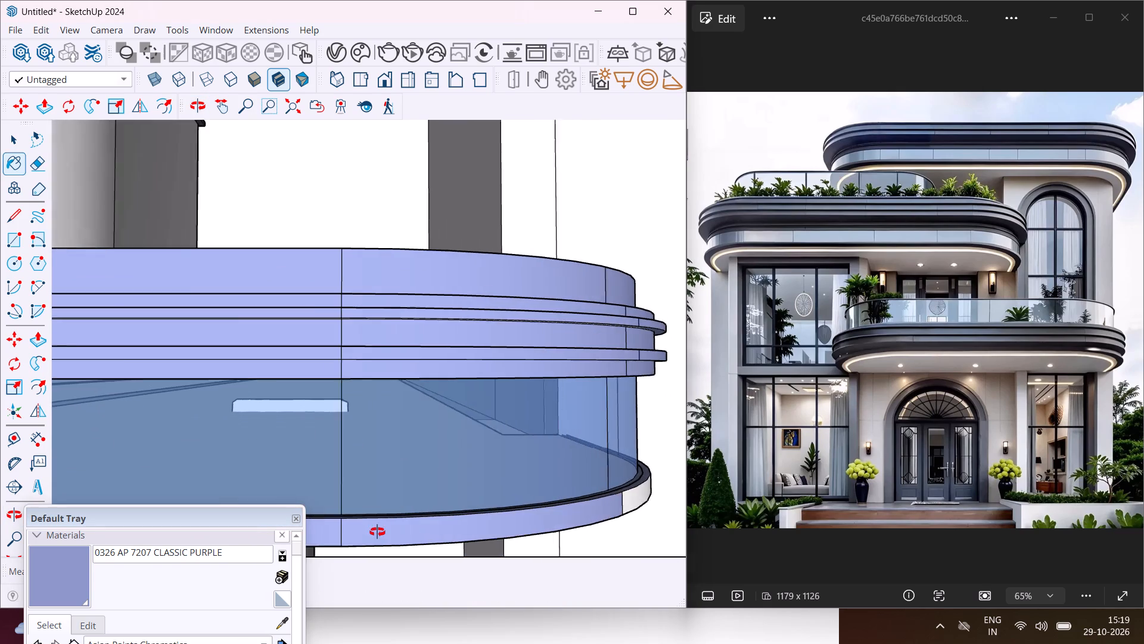
middle_drag(377, 532, 532, 542)
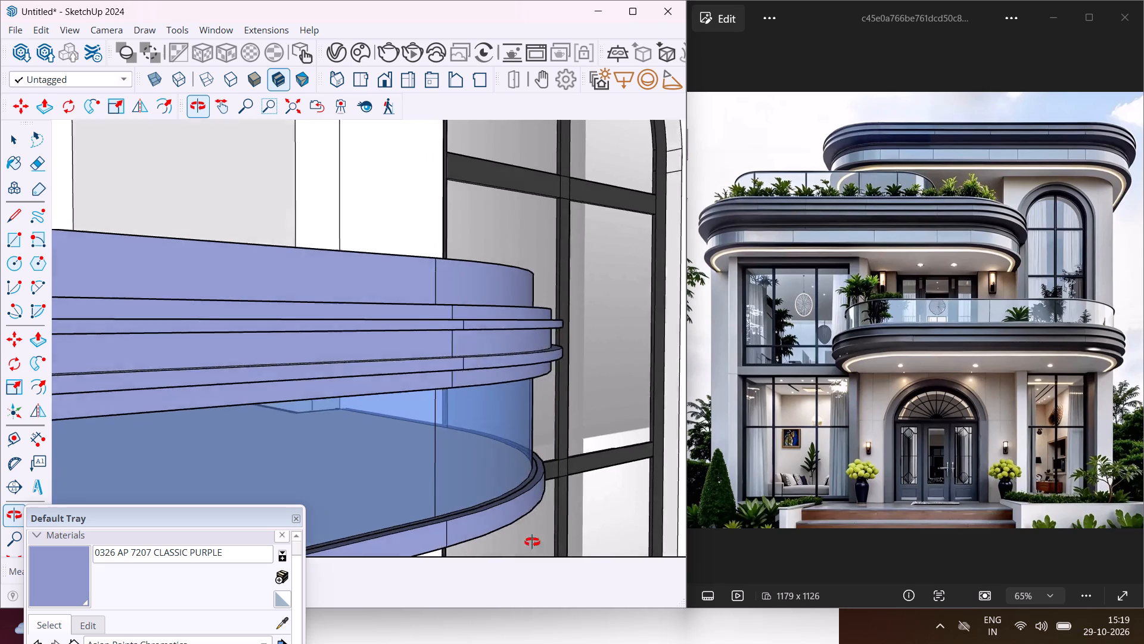
middle_drag(532, 542, 409, 507)
scroll(404, 504, down, 3)
middle_drag(426, 521, 452, 399)
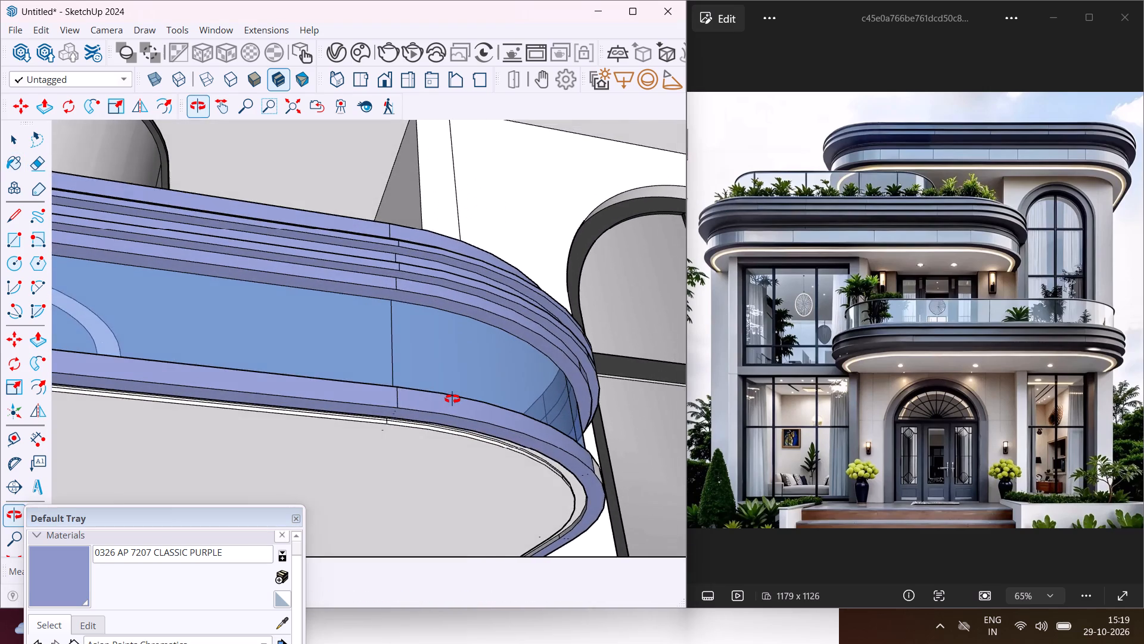
middle_drag(452, 399, 199, 512)
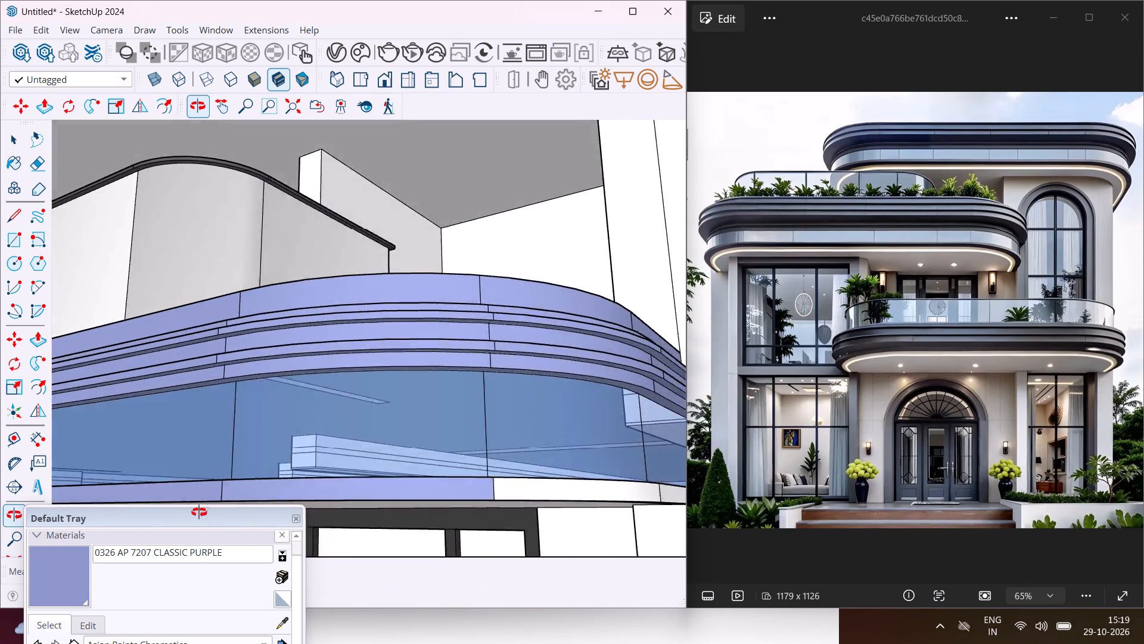
middle_drag(199, 512, 194, 518)
scroll(541, 543, up, 3)
drag(537, 490, 532, 488)
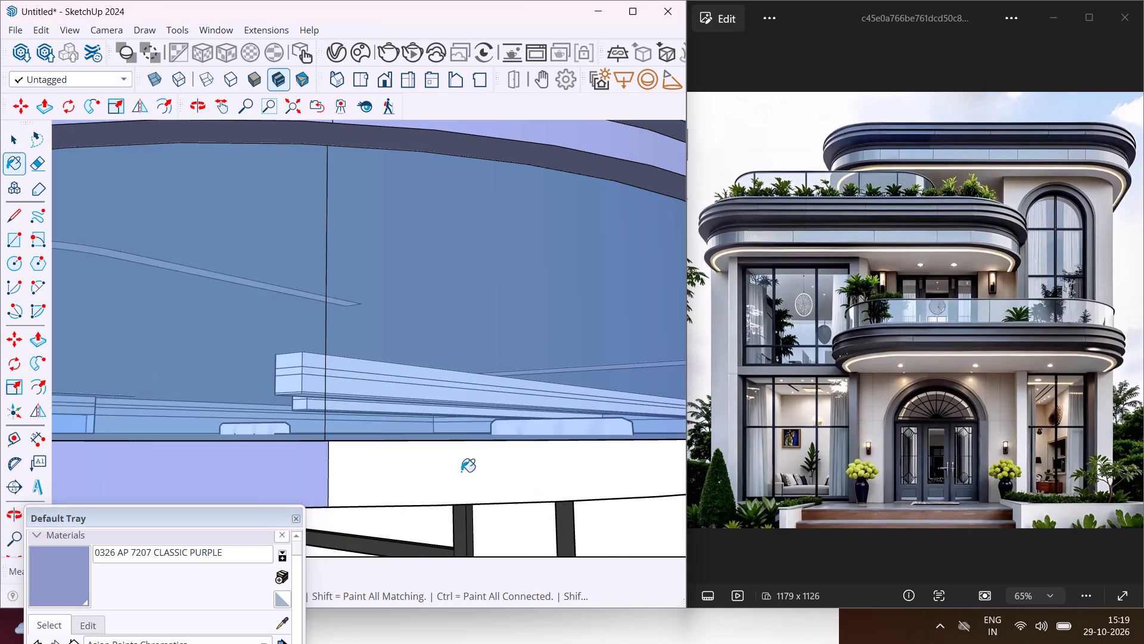
scroll(286, 494, down, 8)
click(590, 479)
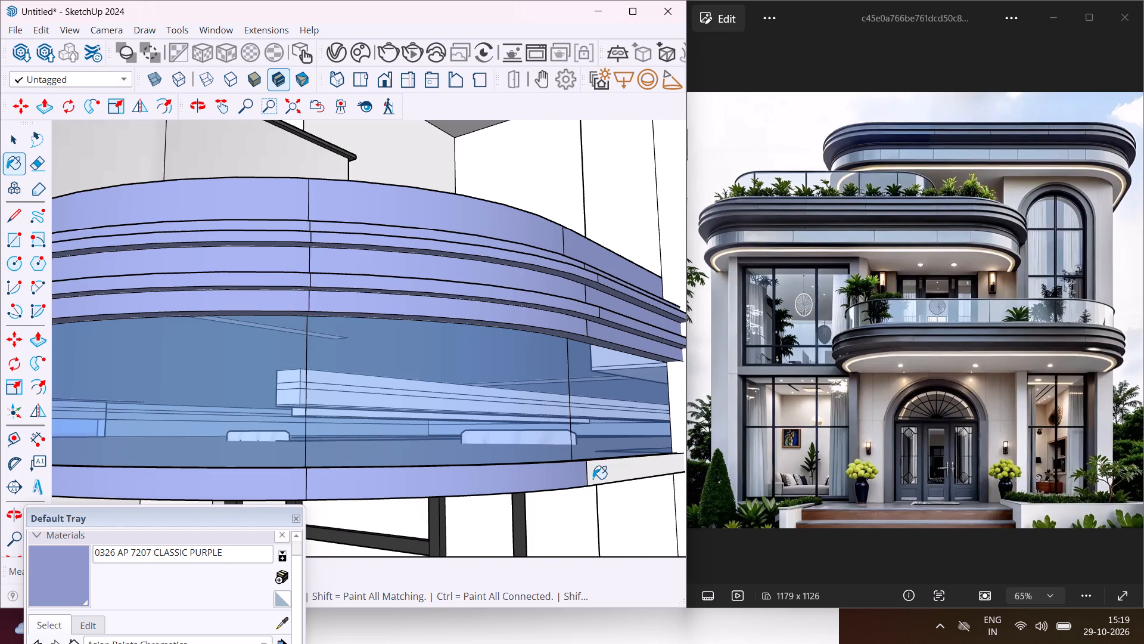
Paint the strip beneath the top floor's blue glass band, including the corner's side face, narrow joint and long front face, with CLASSIC PURPLE.
middle_drag(594, 479, 642, 559)
scroll(601, 493, down, 5)
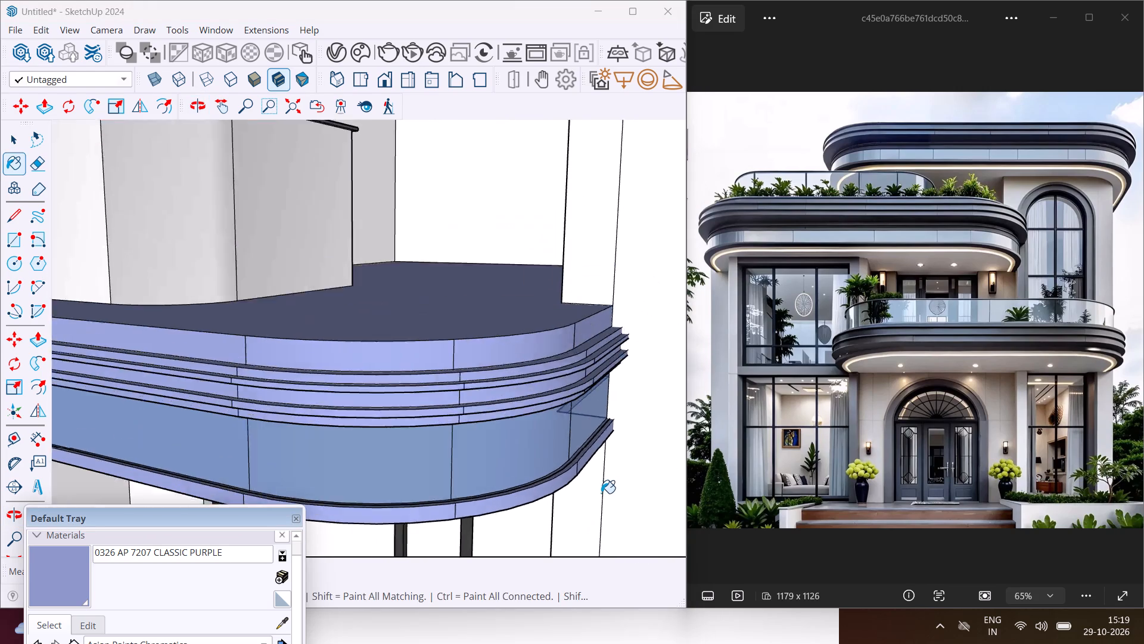
scroll(601, 493, down, 17)
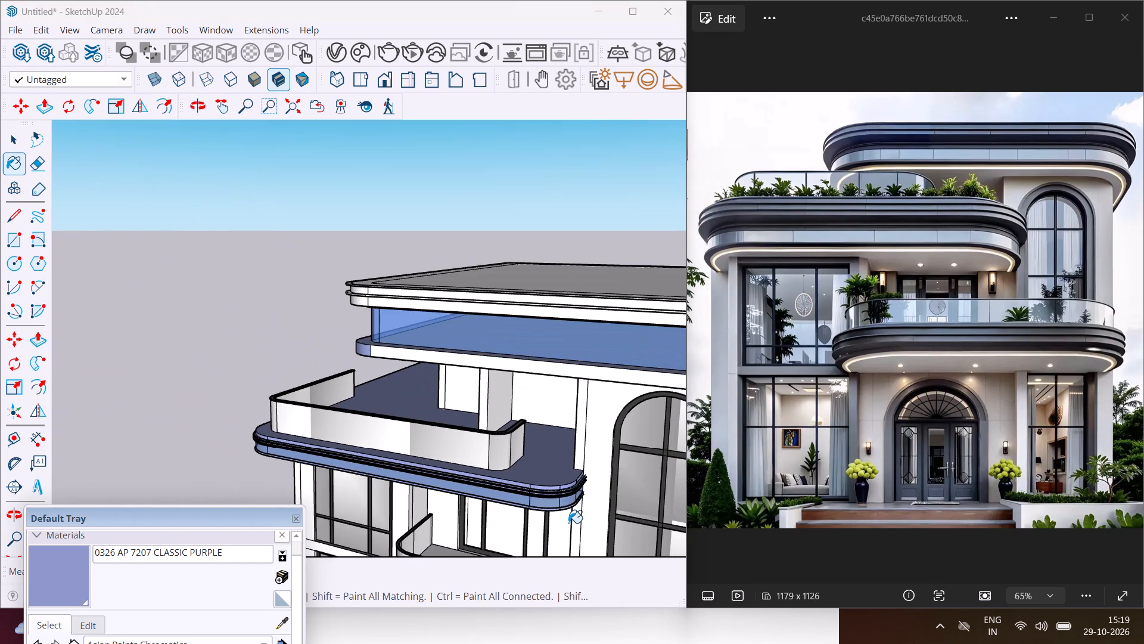
scroll(378, 427, down, 7)
scroll(282, 429, down, 5)
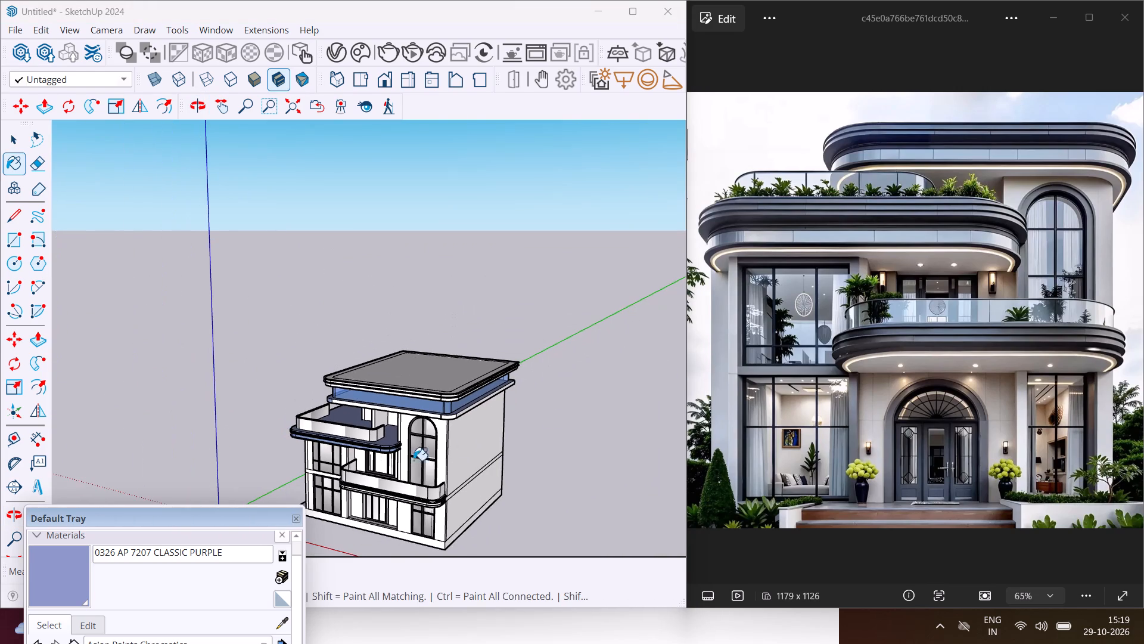
scroll(459, 413, up, 10)
scroll(459, 413, up, 15)
click(447, 423)
click(405, 447)
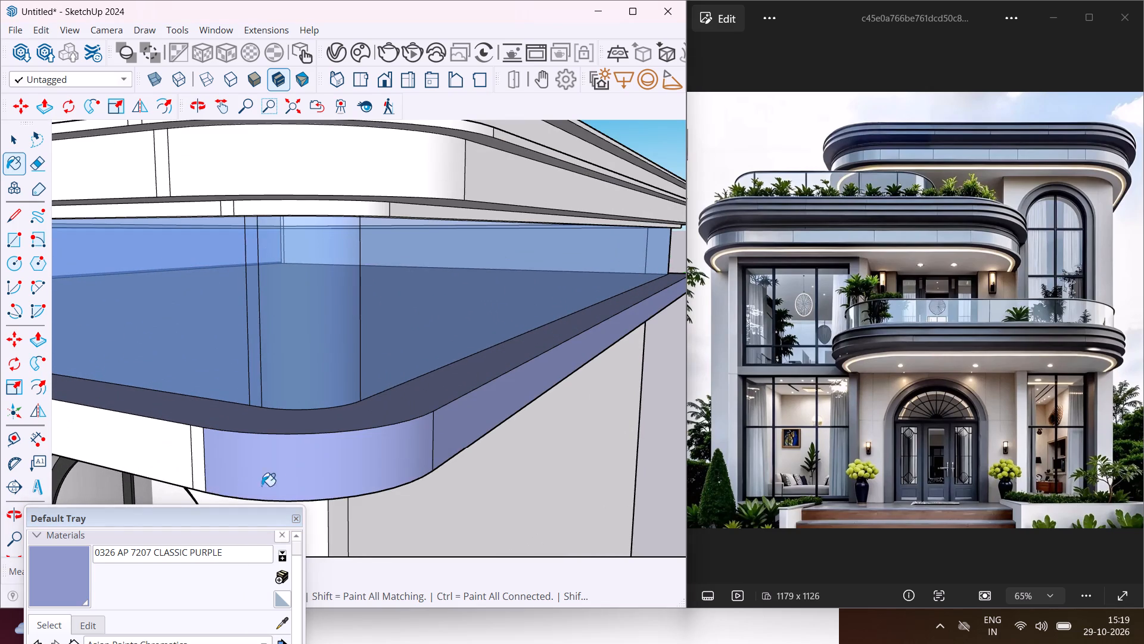
click(197, 472)
click(170, 449)
Paint the rounded-corner faces of the roof edge's stepped bands and the top lip's underside with CLASSIC PURPLE.
middle_drag(178, 455, 417, 451)
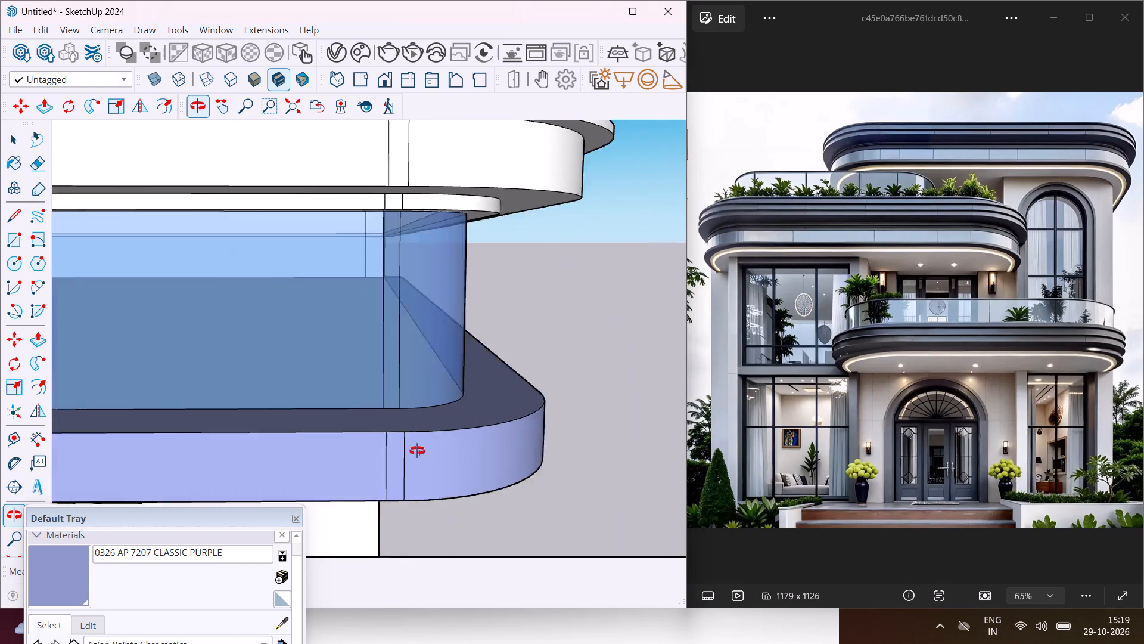
middle_drag(417, 451, 487, 453)
scroll(487, 453, down, 12)
middle_drag(487, 448, 515, 402)
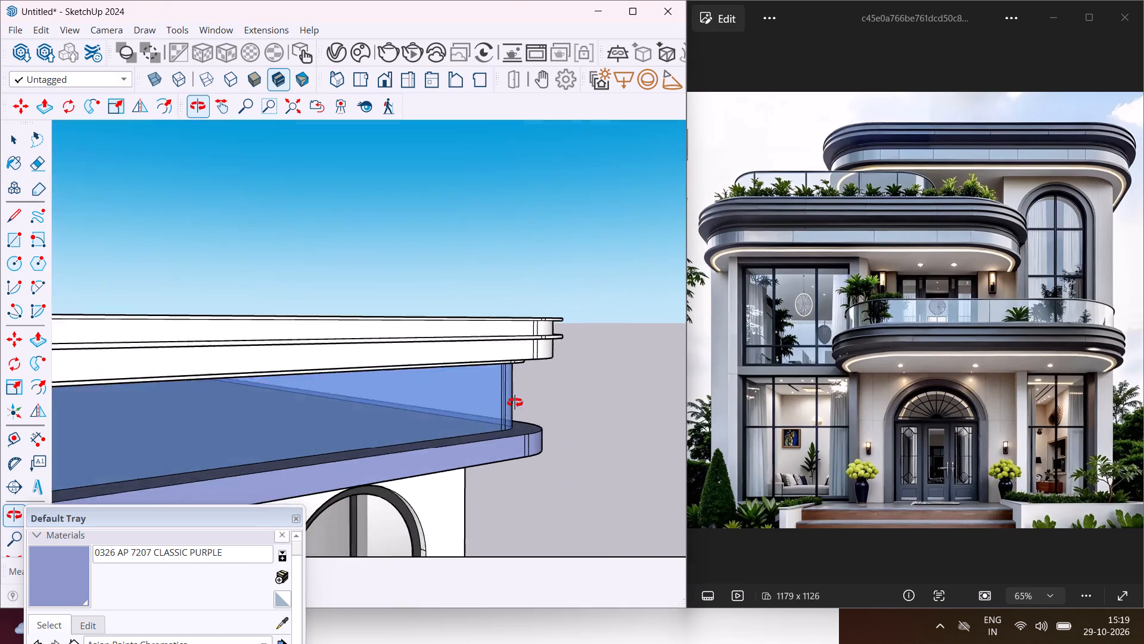
middle_drag(515, 402, 603, 364)
scroll(603, 364, down, 9)
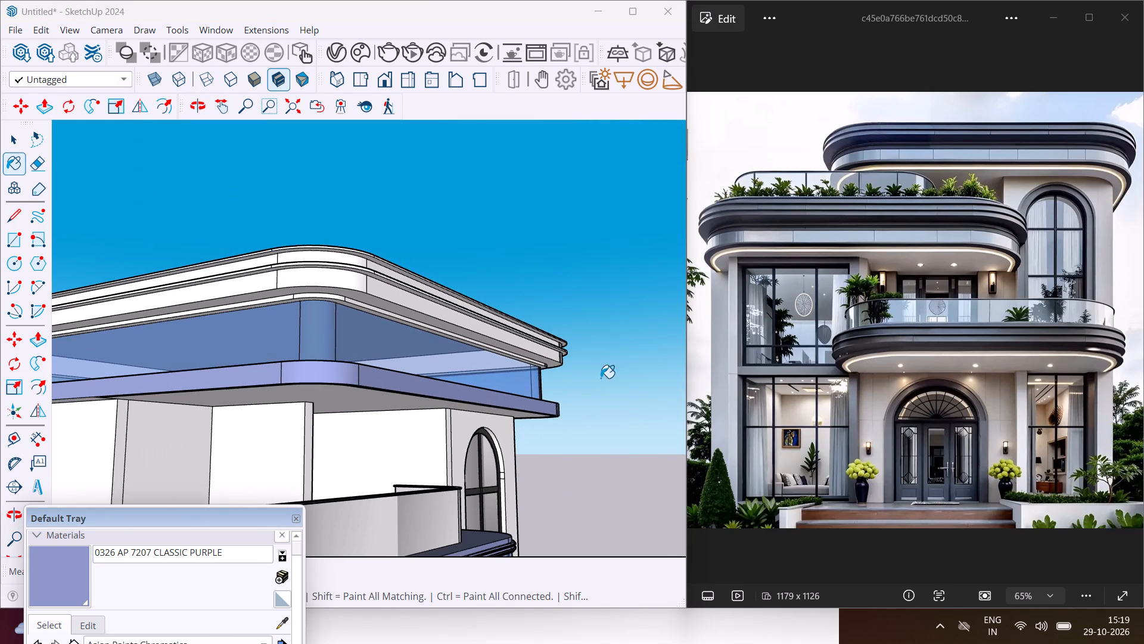
scroll(328, 290, up, 5)
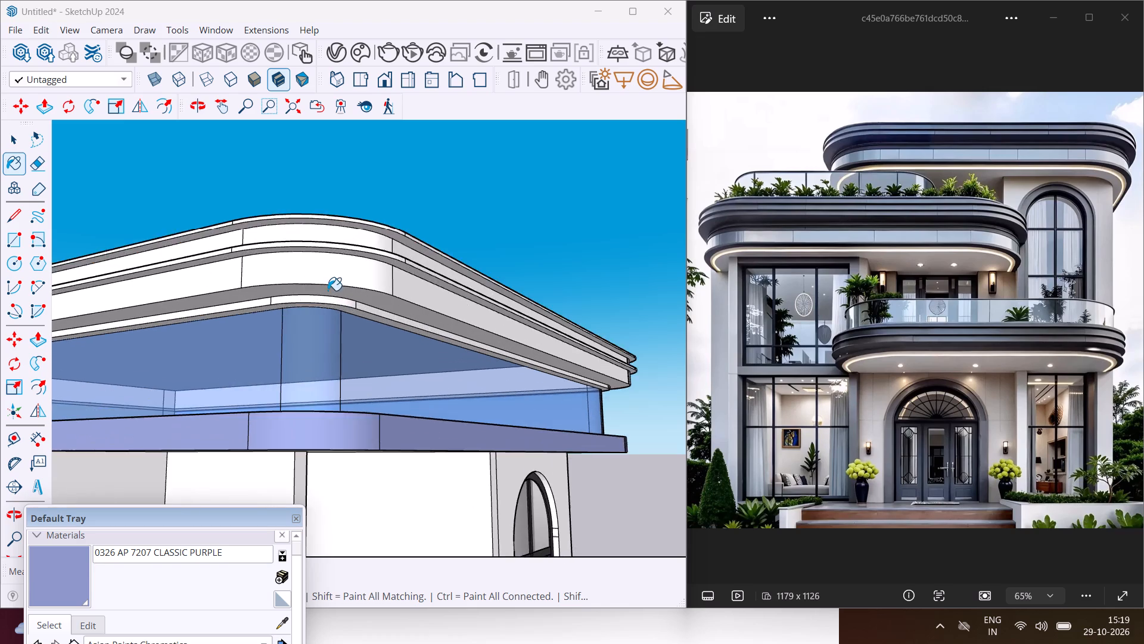
scroll(328, 290, up, 8)
click(328, 274)
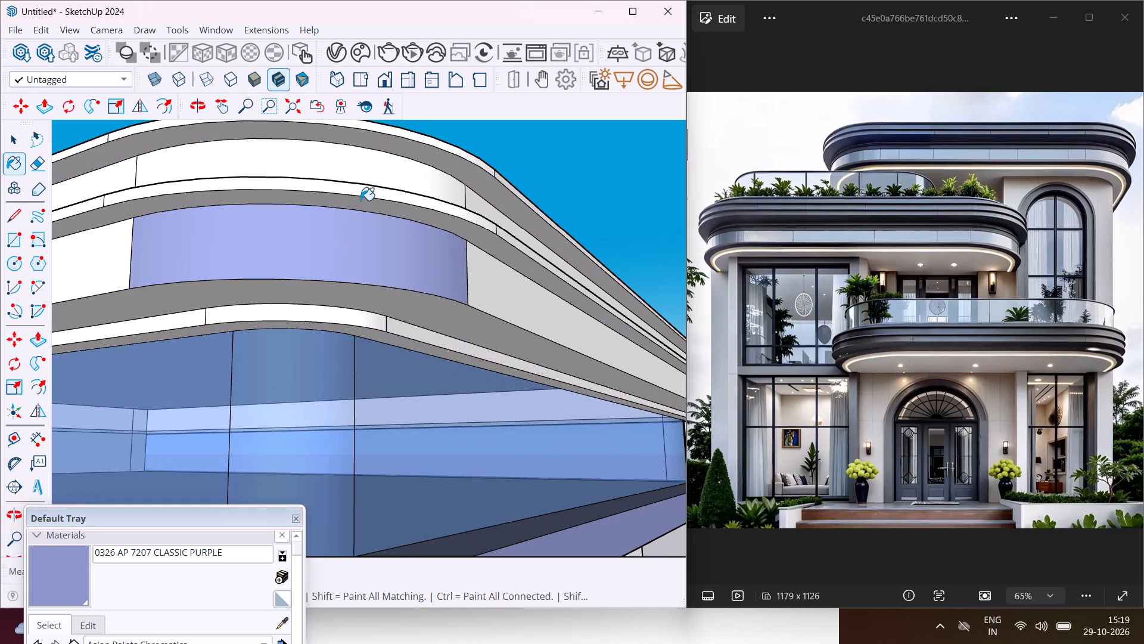
click(360, 195)
click(370, 174)
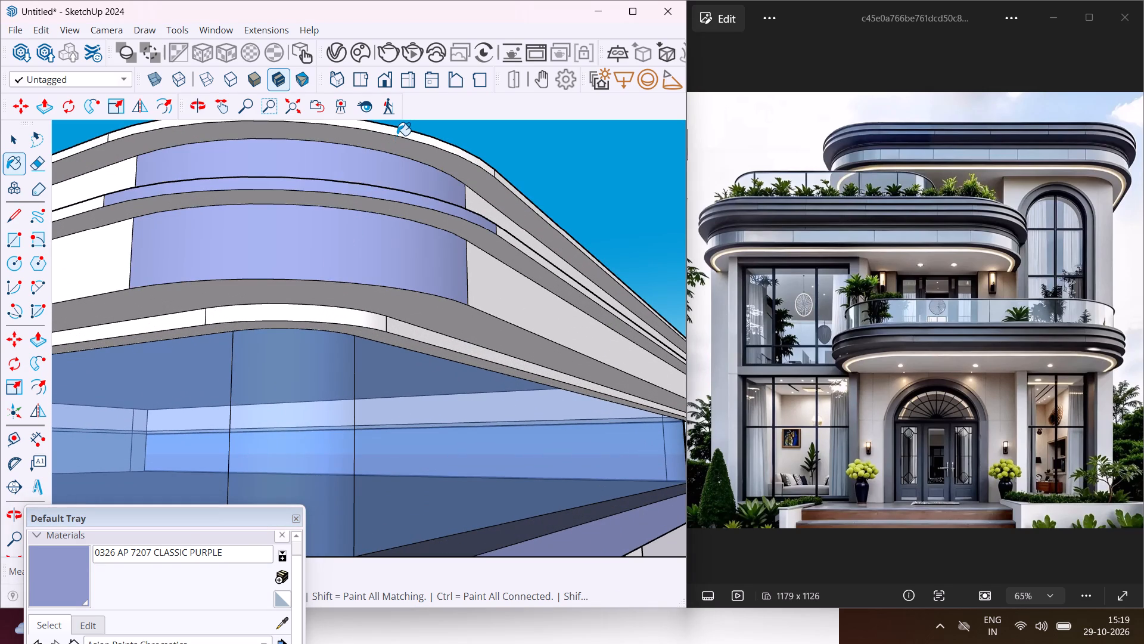
click(397, 135)
click(429, 162)
click(489, 169)
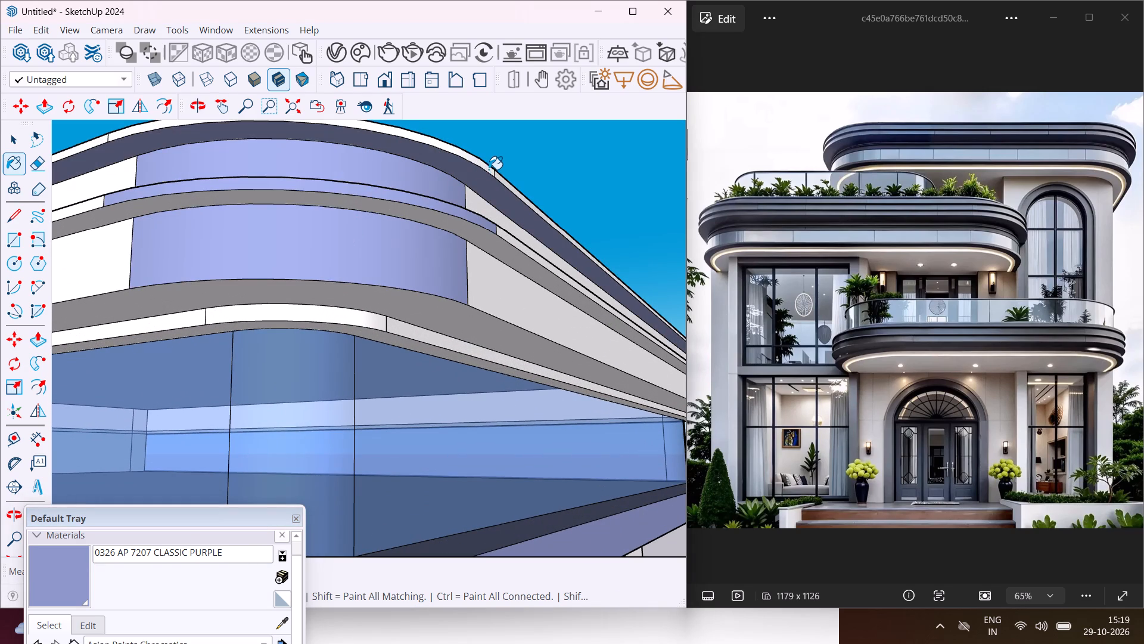
Paint the straight side faces of the roof edge's stepped bands beyond the corner, and the lower lip's underside, with CLASSIC PURPLE.
click(500, 176)
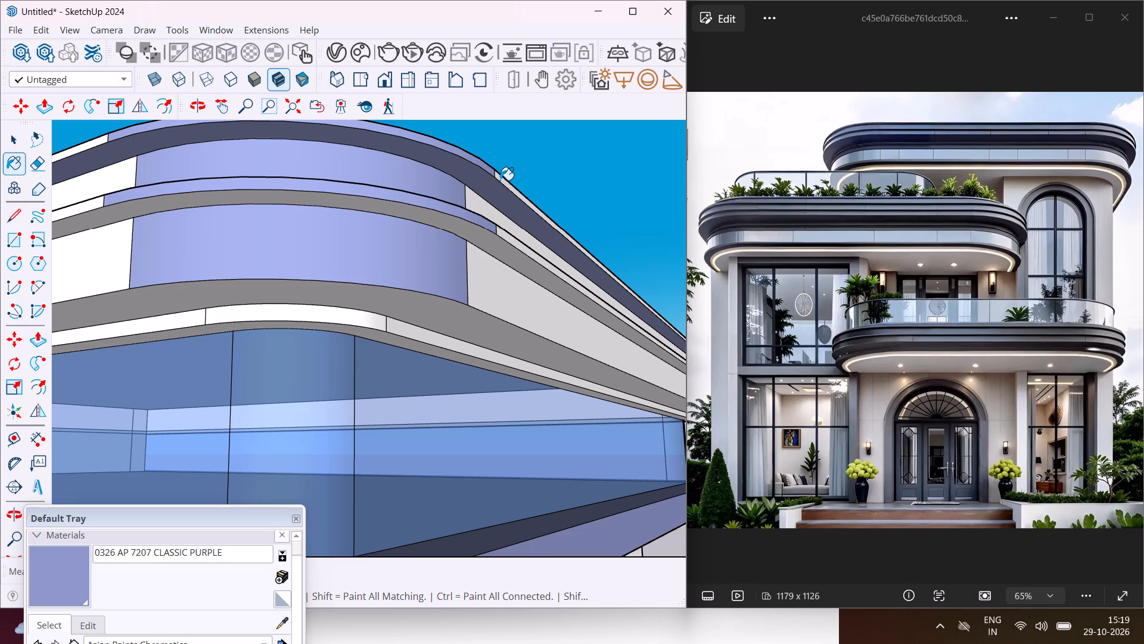
click(500, 180)
click(487, 210)
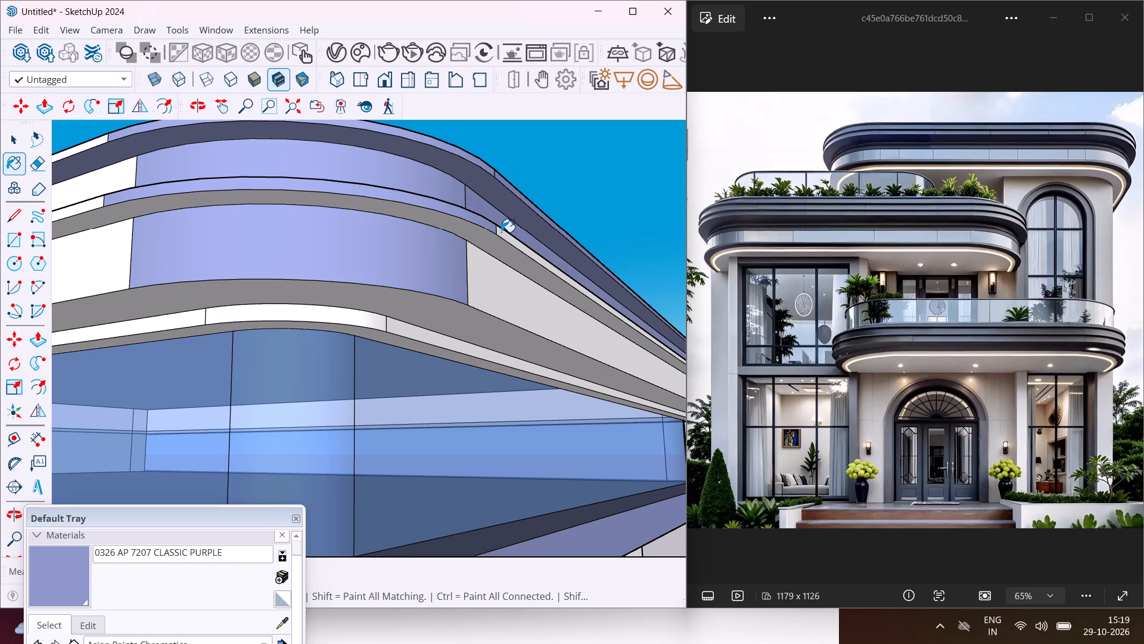
click(501, 232)
click(499, 272)
click(495, 255)
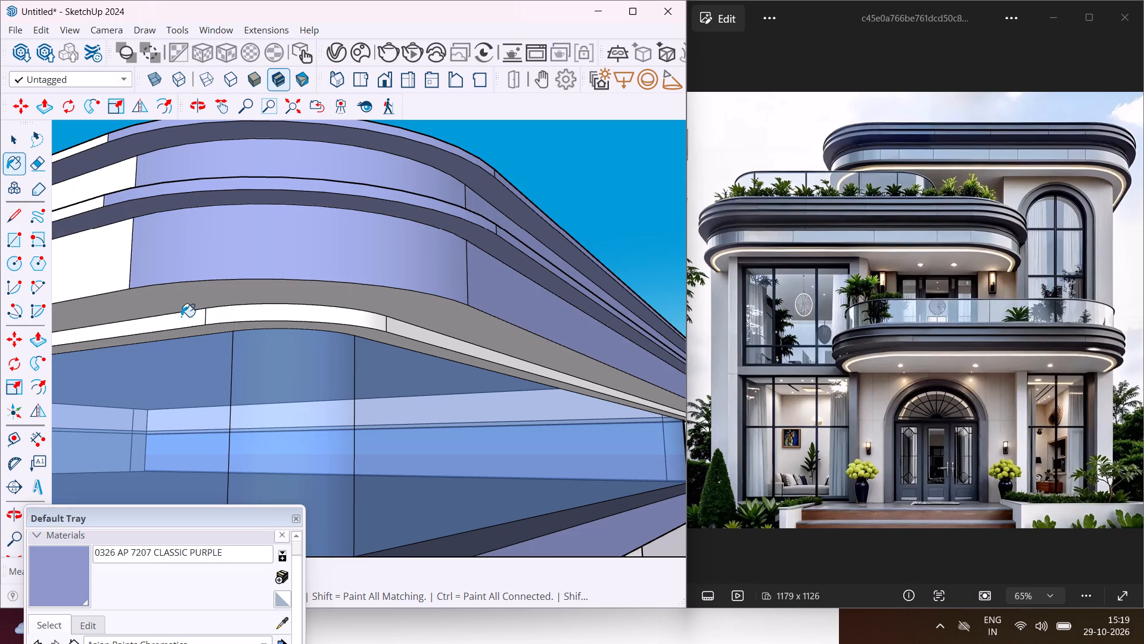
Paint the roof edge's remaining straight bands and lips, the strip above the glass around the corner, and the undersides with CLASSIC PURPLE.
click(125, 265)
click(181, 314)
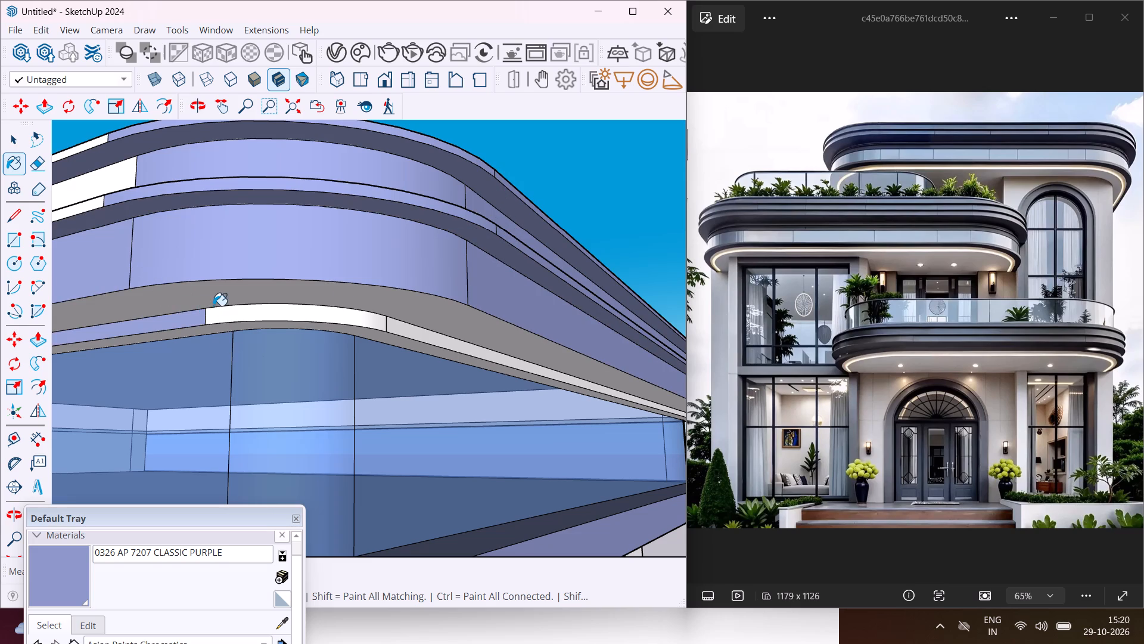
click(223, 312)
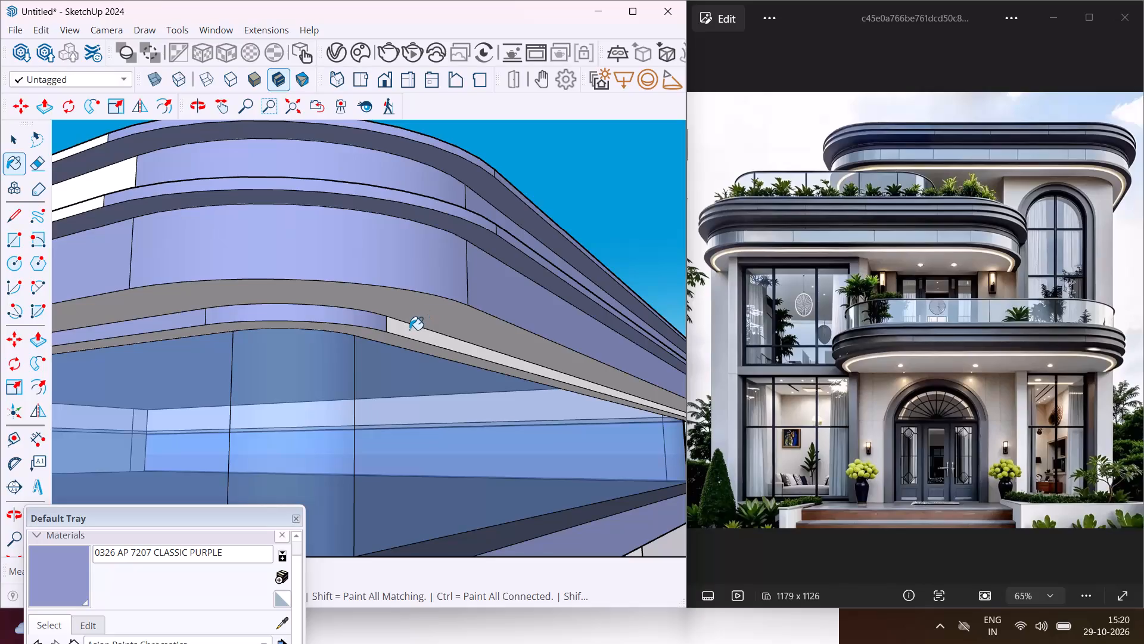
click(409, 330)
click(397, 342)
click(384, 312)
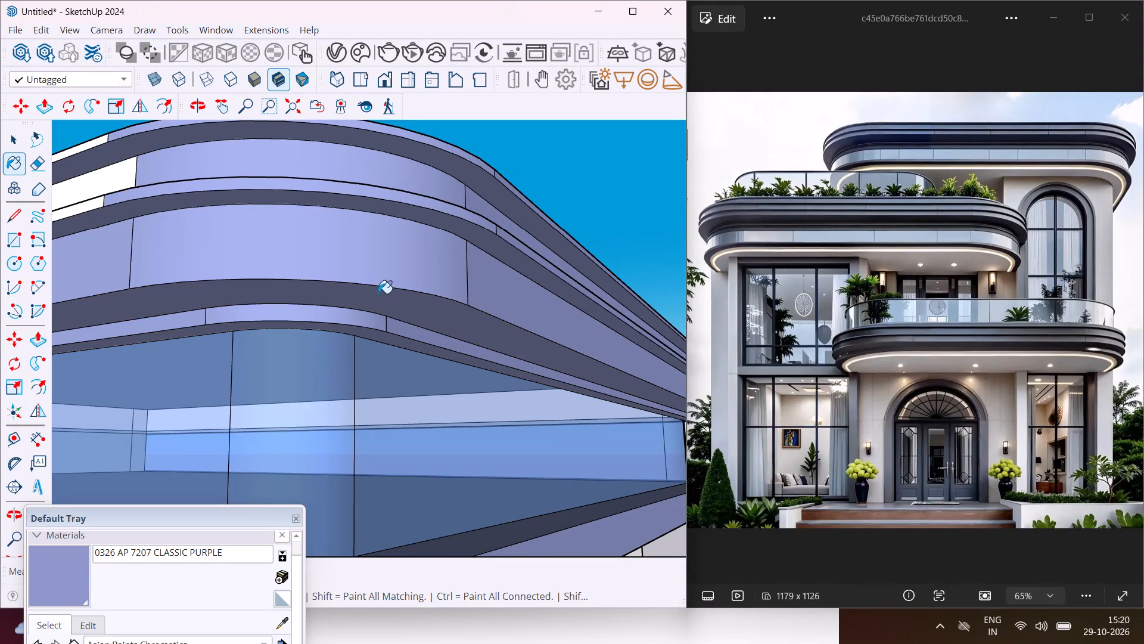
click(74, 187)
click(84, 144)
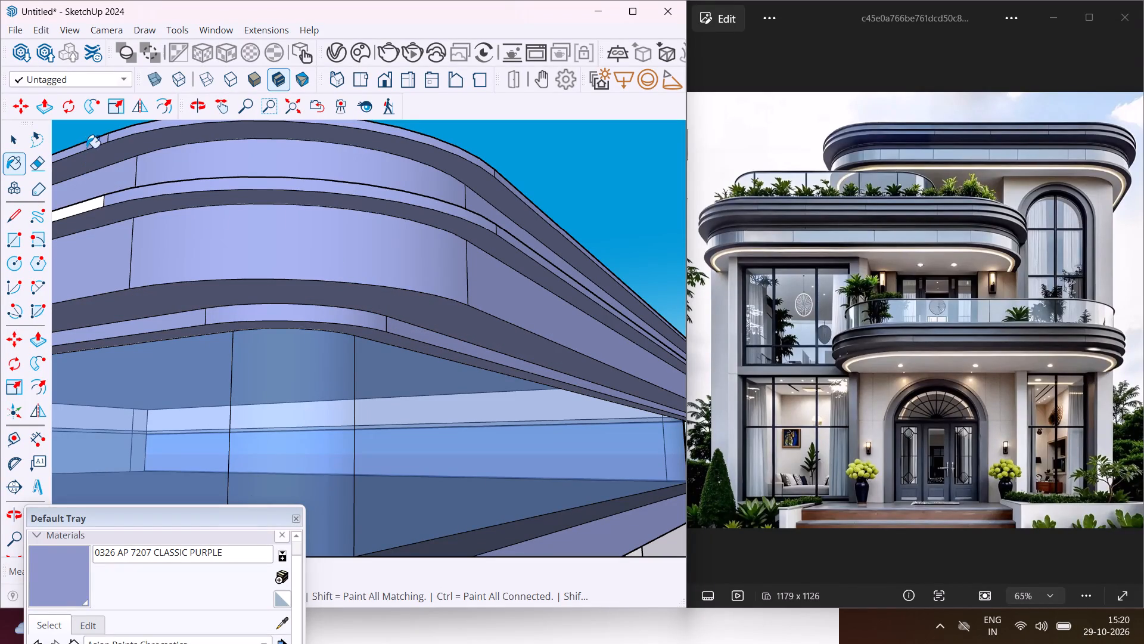
click(91, 205)
Paint the roof's top rim and the ledge between its stepped bands with CLASSIC PURPLE.
middle_drag(102, 212, 206, 274)
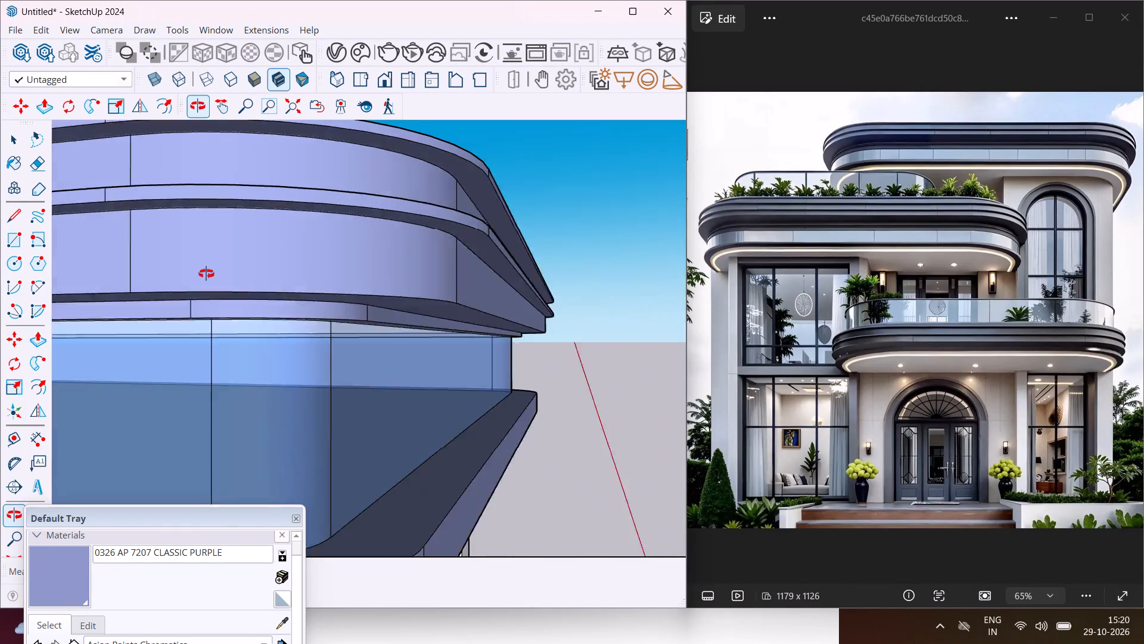
middle_drag(206, 274, 453, 407)
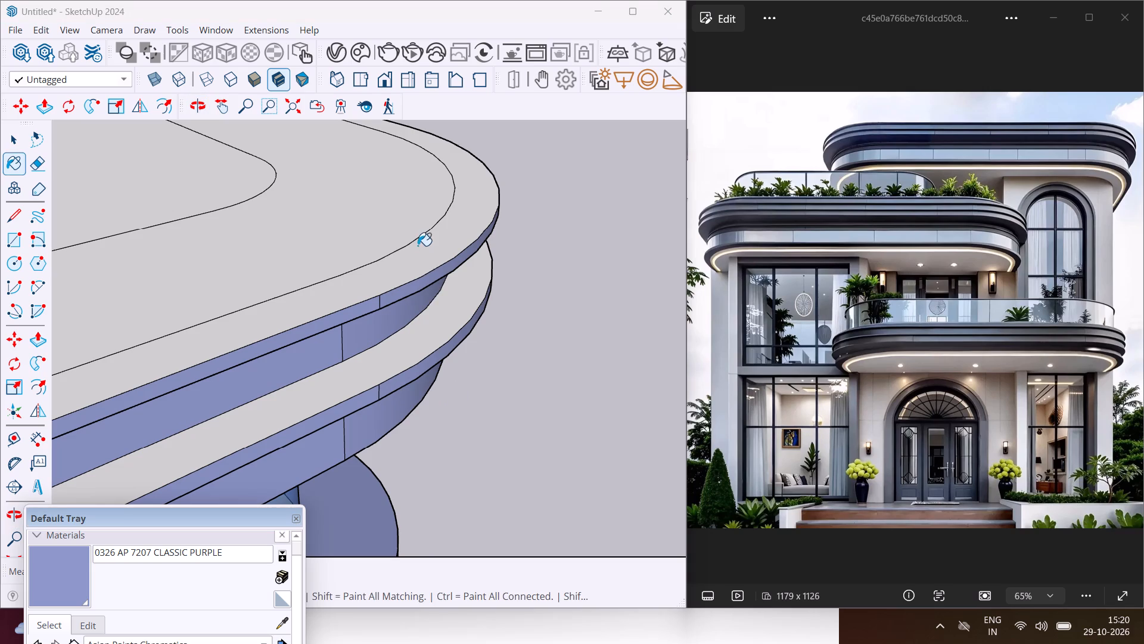
click(420, 248)
click(416, 335)
click(353, 234)
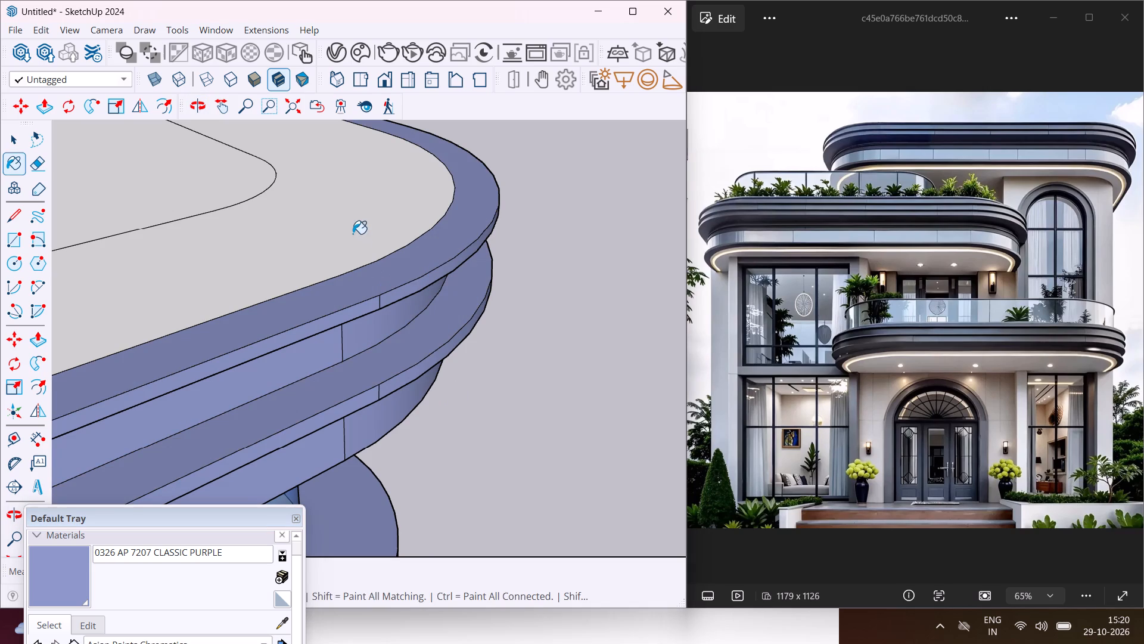
Paint the roof edge's two stepped bands with CLASSIC PURPLE at the rounded corner above the arched window and along the adjoining side.
middle_drag(430, 328, 183, 163)
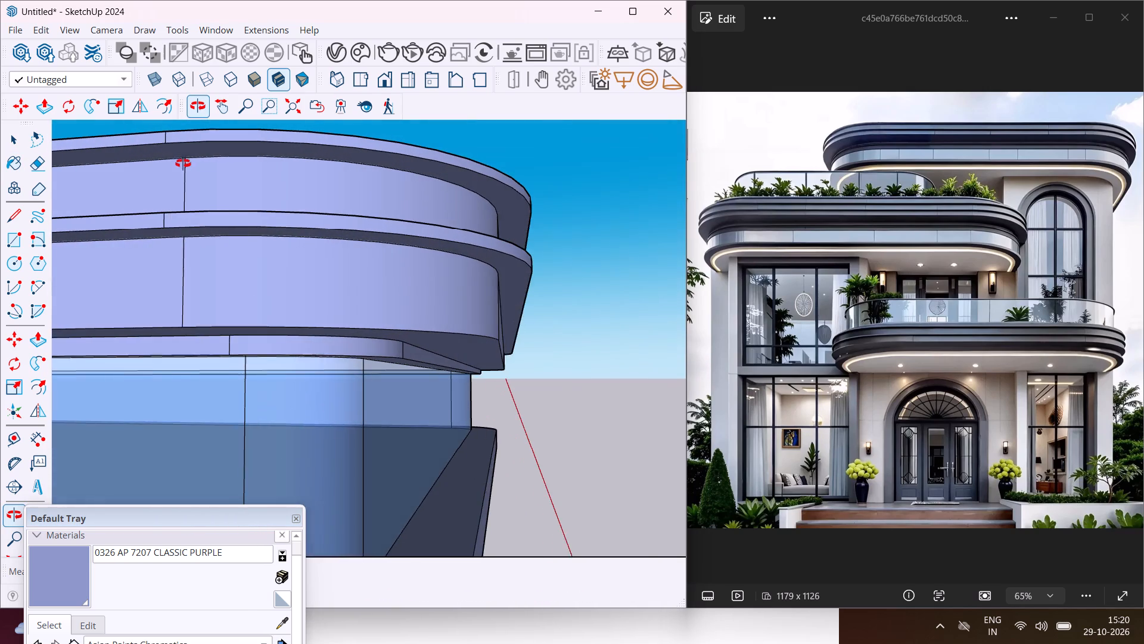
middle_drag(183, 163, 182, 162)
scroll(296, 220, down, 4)
middle_drag(299, 257, 328, 202)
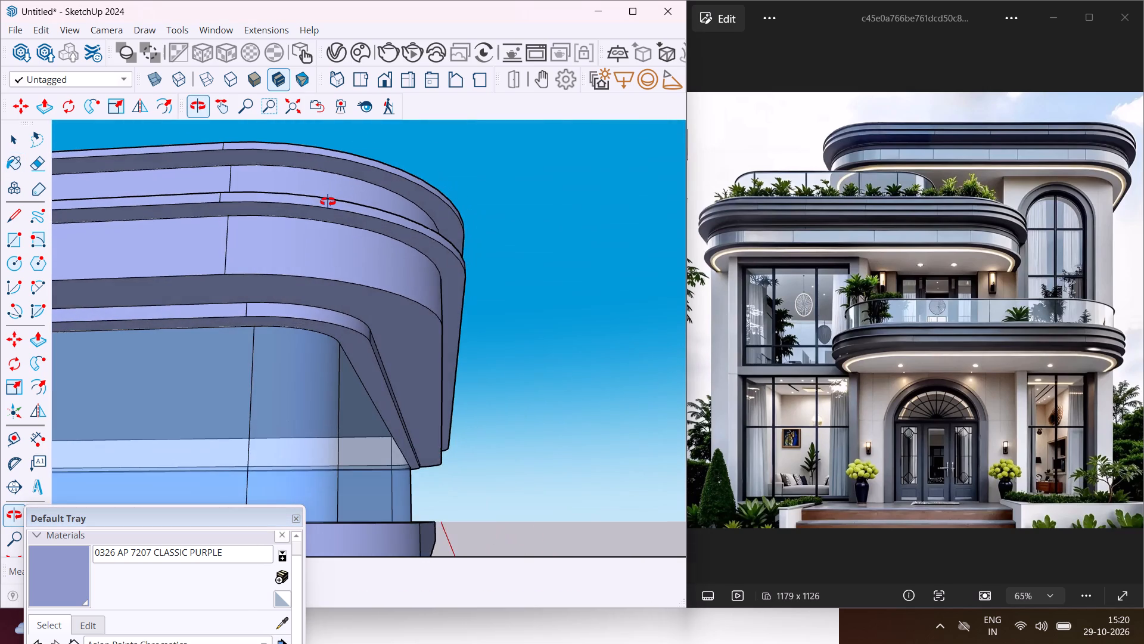
middle_drag(328, 202, 80, 315)
scroll(233, 279, down, 20)
scroll(234, 274, down, 2)
middle_drag(465, 282, 129, 295)
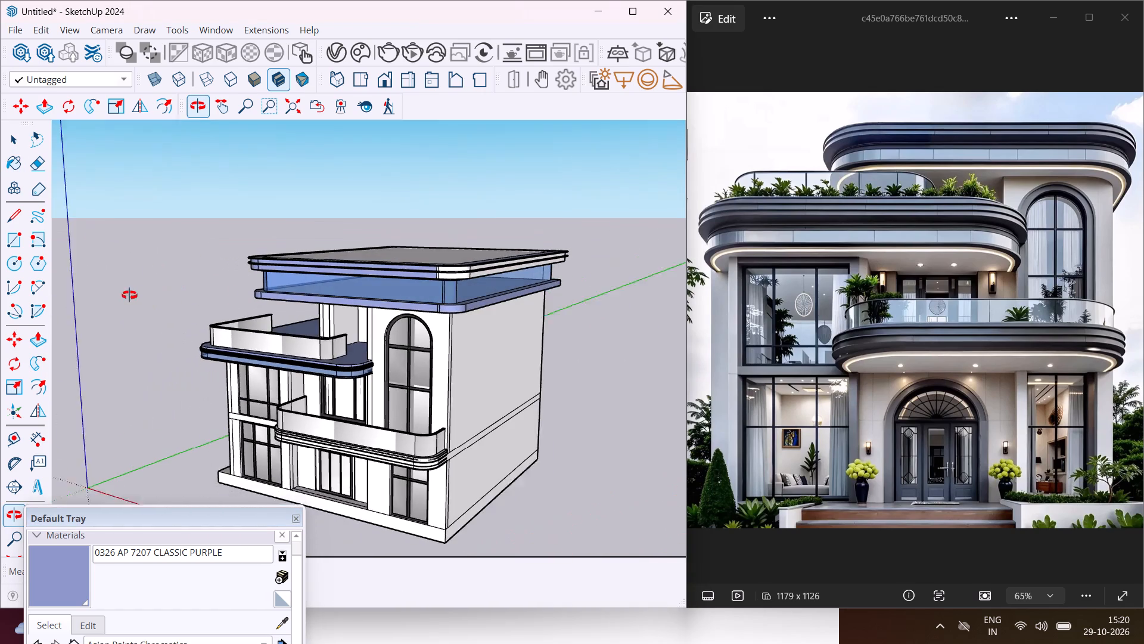
middle_drag(129, 295, 129, 296)
scroll(473, 265, up, 9)
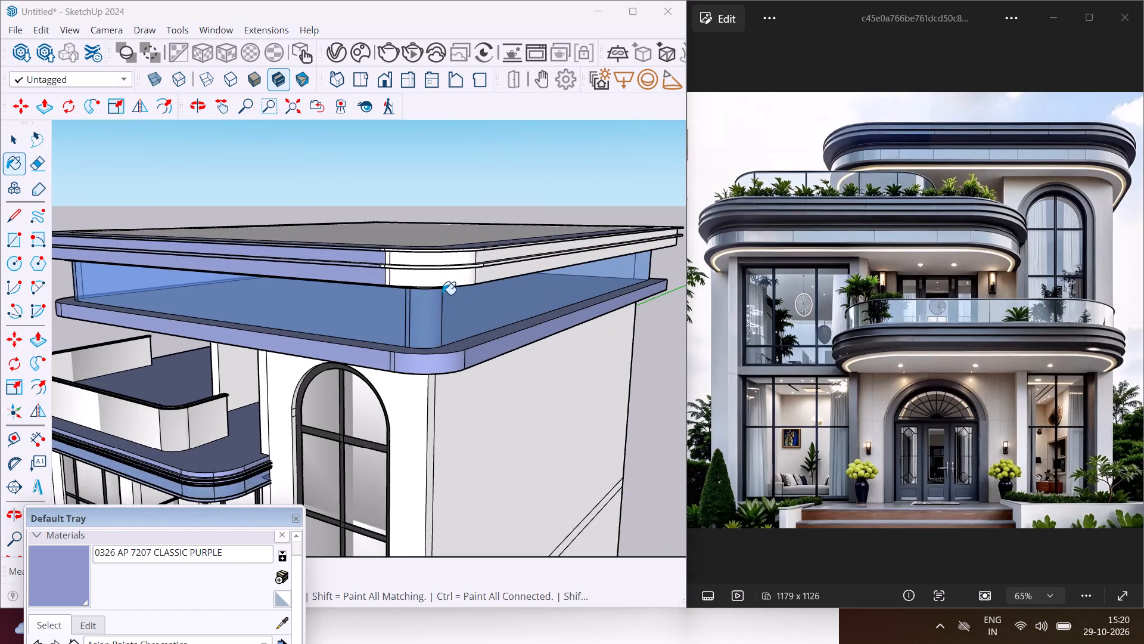
scroll(442, 294, up, 7)
click(425, 267)
click(419, 231)
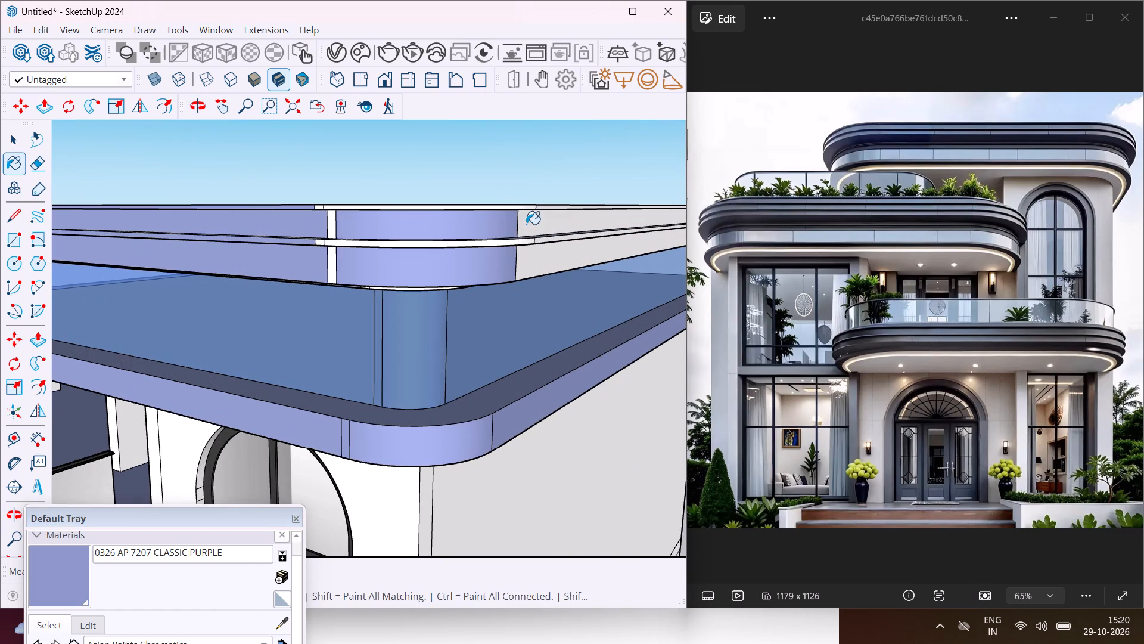
click(526, 224)
click(527, 267)
Paint the narrow joint faces and the rounded upper lip at the roof corner above the arched window with CLASSIC PURPLE.
scroll(313, 271, up, 8)
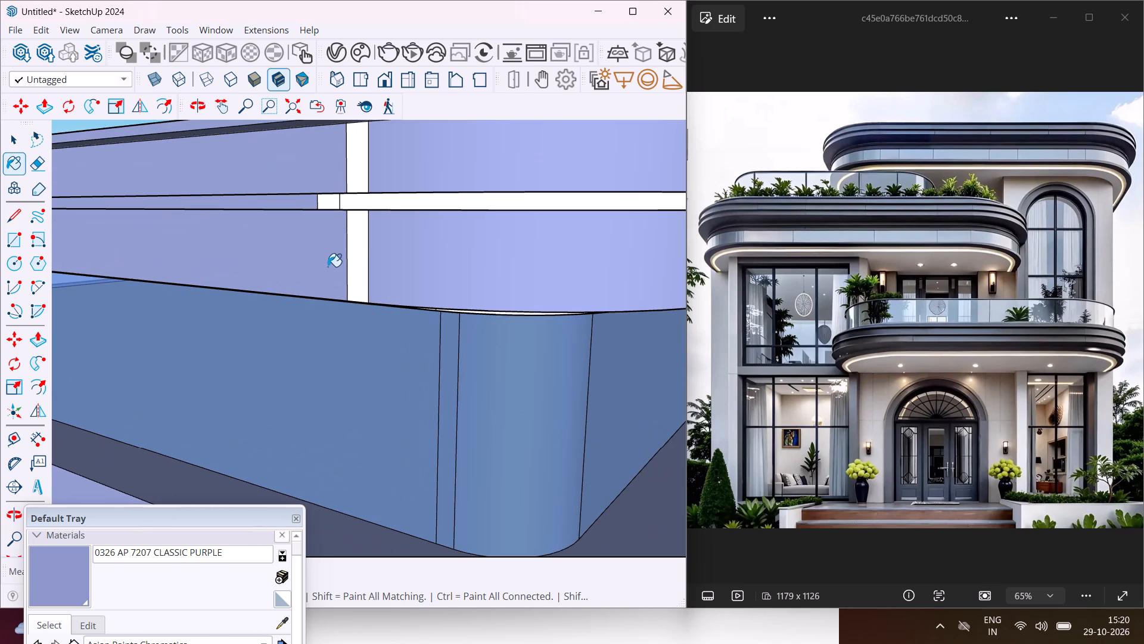
click(352, 253)
click(332, 206)
click(351, 206)
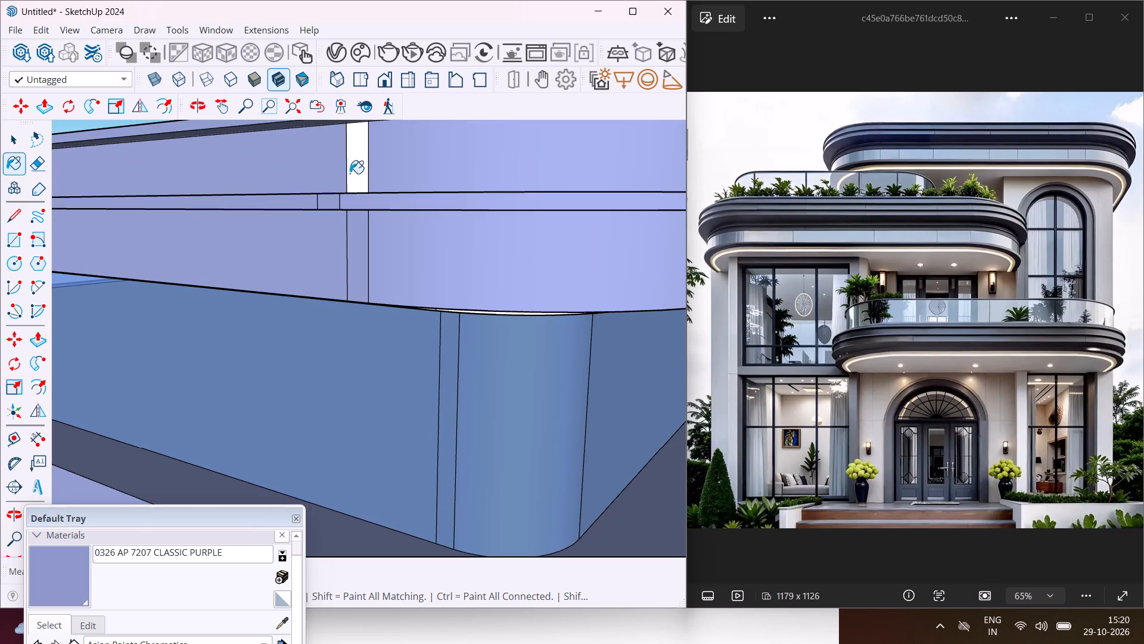
click(350, 174)
middle_drag(374, 190, 437, 274)
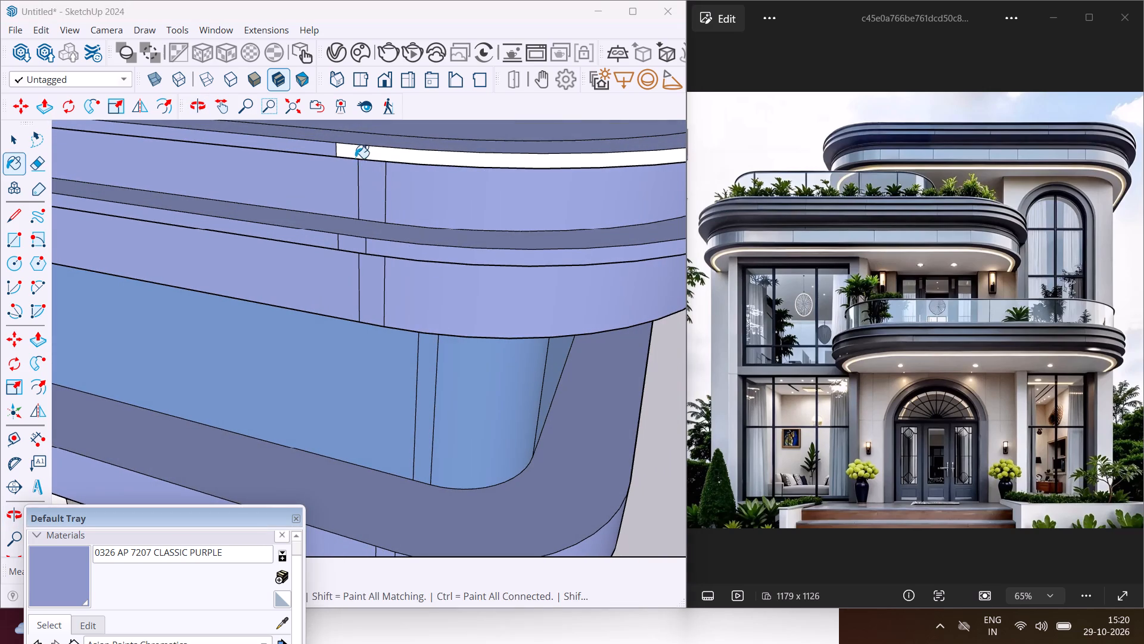
click(355, 152)
click(395, 162)
click(434, 161)
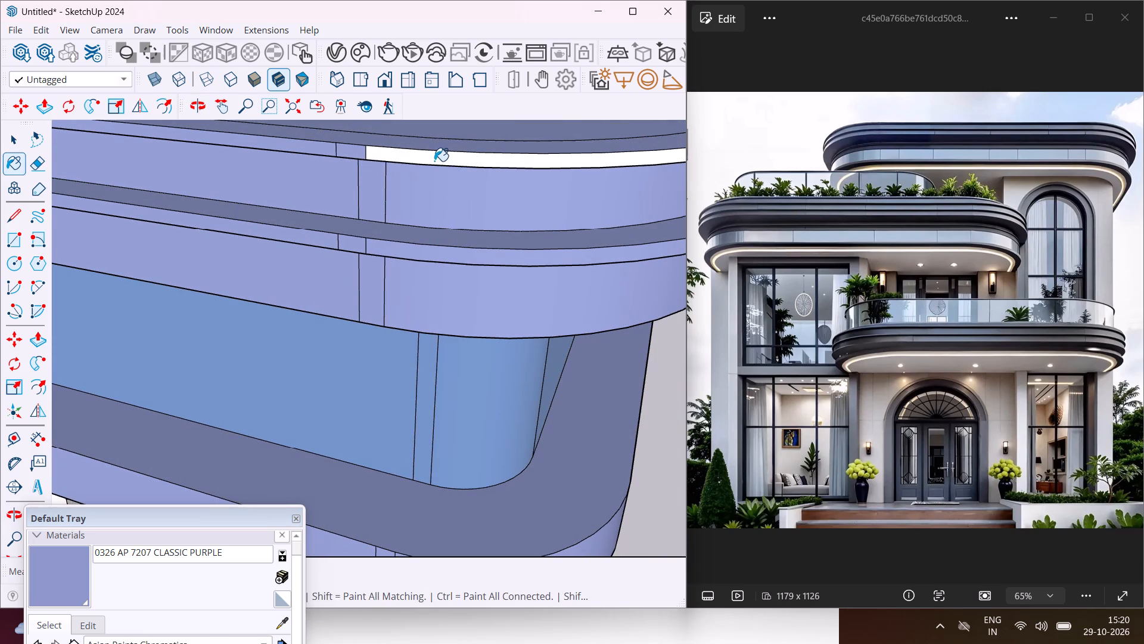
Paint the upper and lower lips along the roof's straight side beyond that corner with CLASSIC PURPLE.
middle_drag(470, 250, 297, 237)
scroll(297, 237, down, 9)
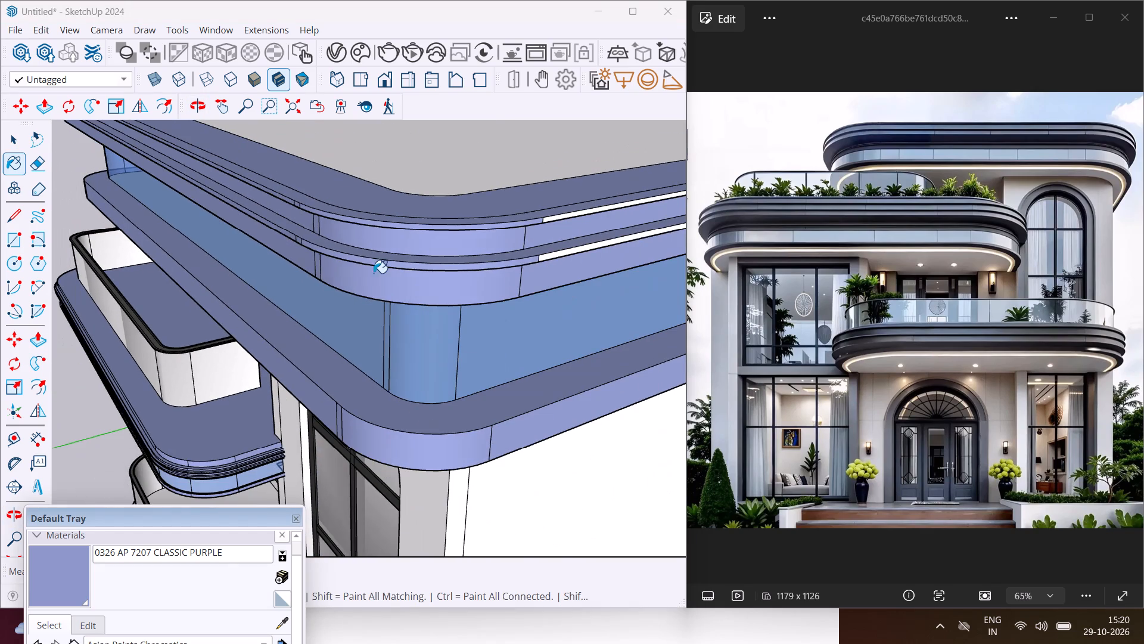
scroll(577, 226, up, 2)
click(568, 216)
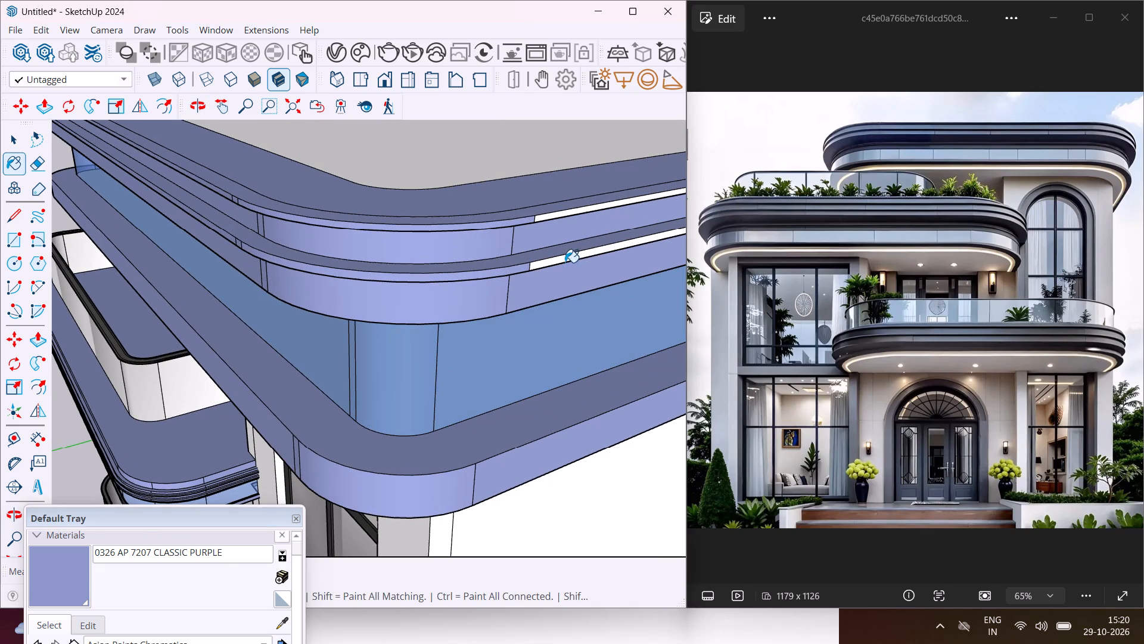
click(563, 263)
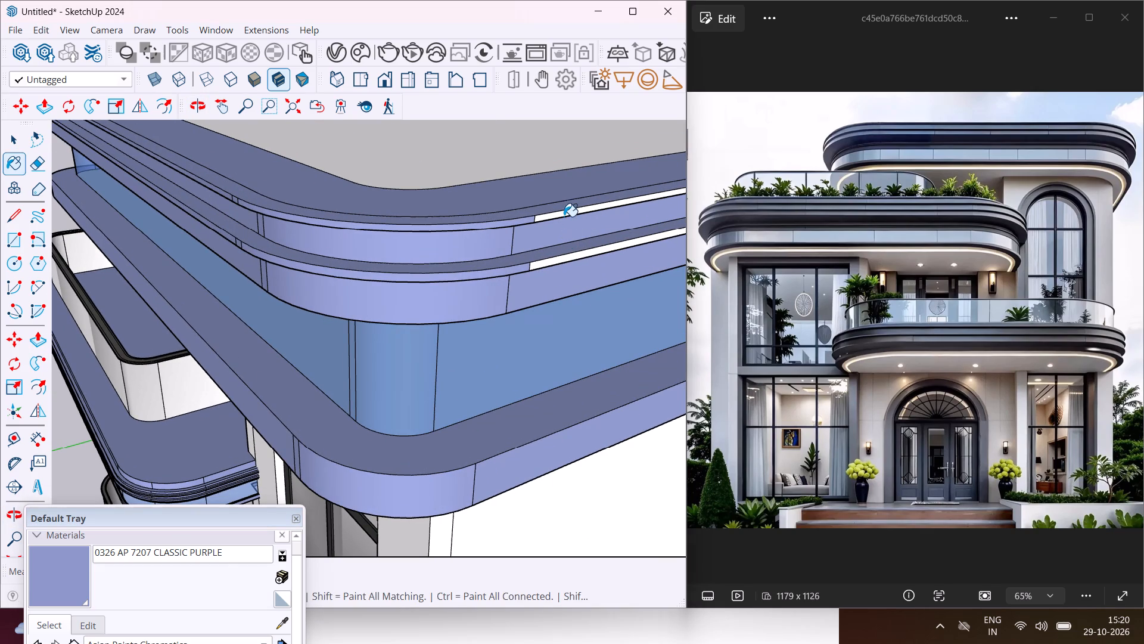
click(564, 216)
scroll(555, 263, up, 5)
click(551, 267)
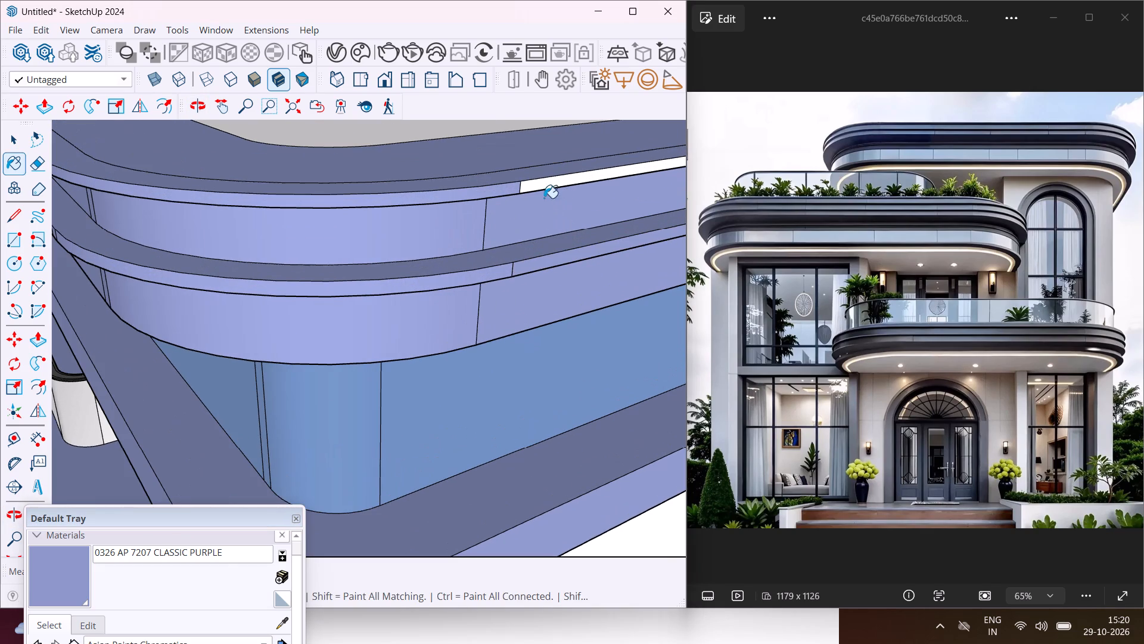
click(546, 188)
Paint the strip directly above the top-floor glass with CLASSIC PURPLE on the rounded corner, the side face and the narrow joint.
middle_drag(429, 320, 670, 143)
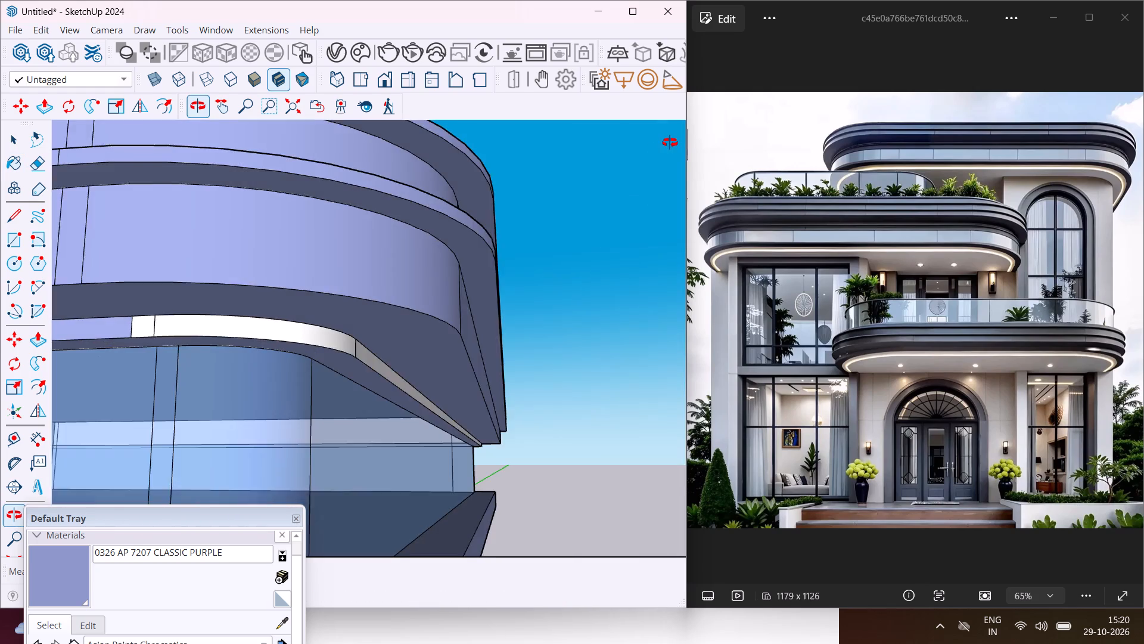
middle_drag(670, 143, 673, 140)
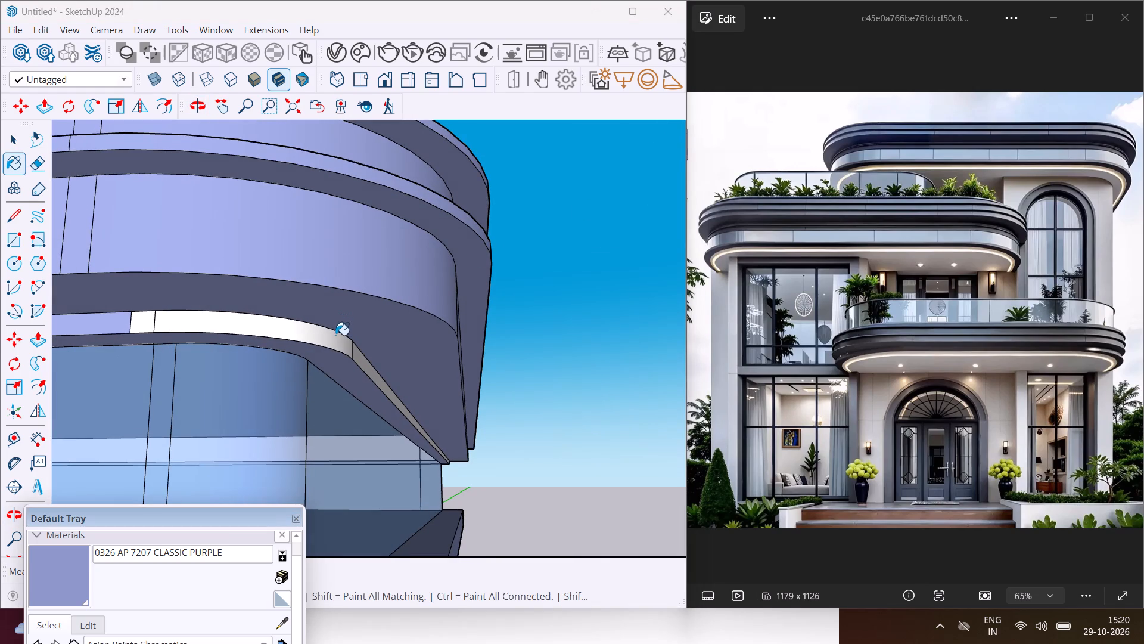
click(335, 335)
click(356, 349)
click(357, 354)
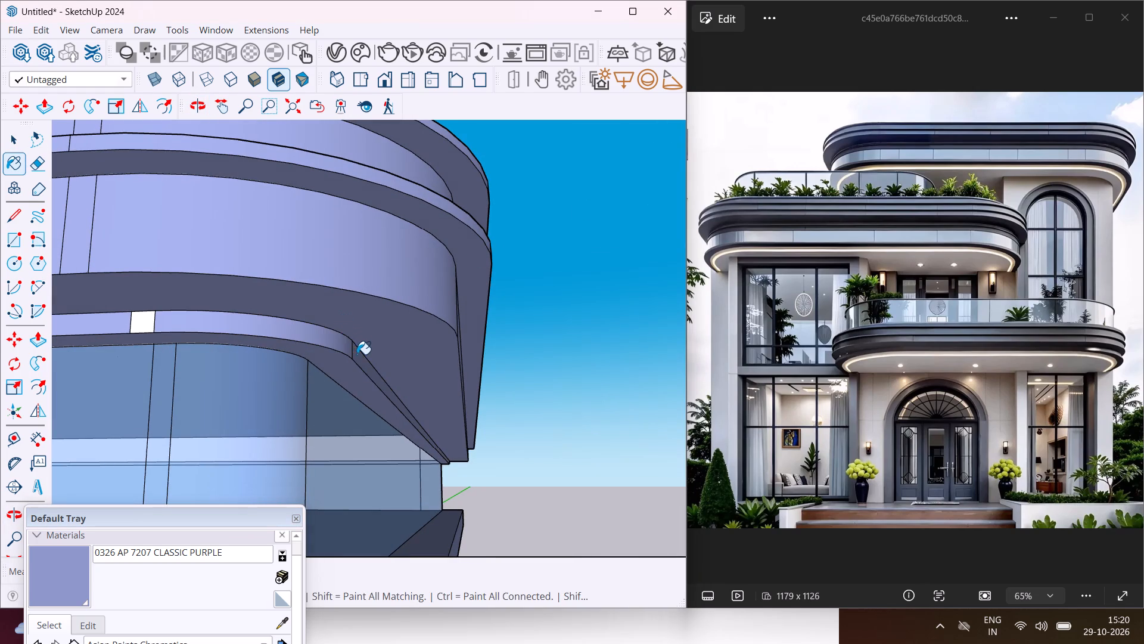
click(136, 323)
Paint the stepped bands on the end face of the slab edge of the balcony above the entrance with CLASSIC PURPLE.
middle_drag(166, 321, 320, 348)
scroll(350, 330, down, 18)
scroll(365, 339, down, 13)
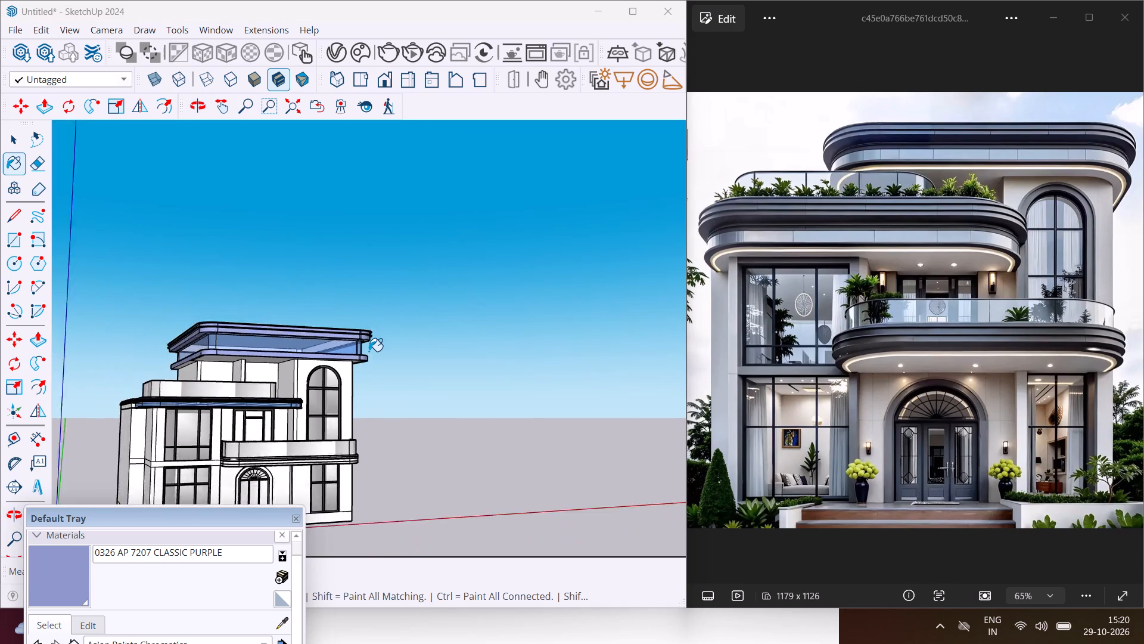
scroll(369, 351, down, 8)
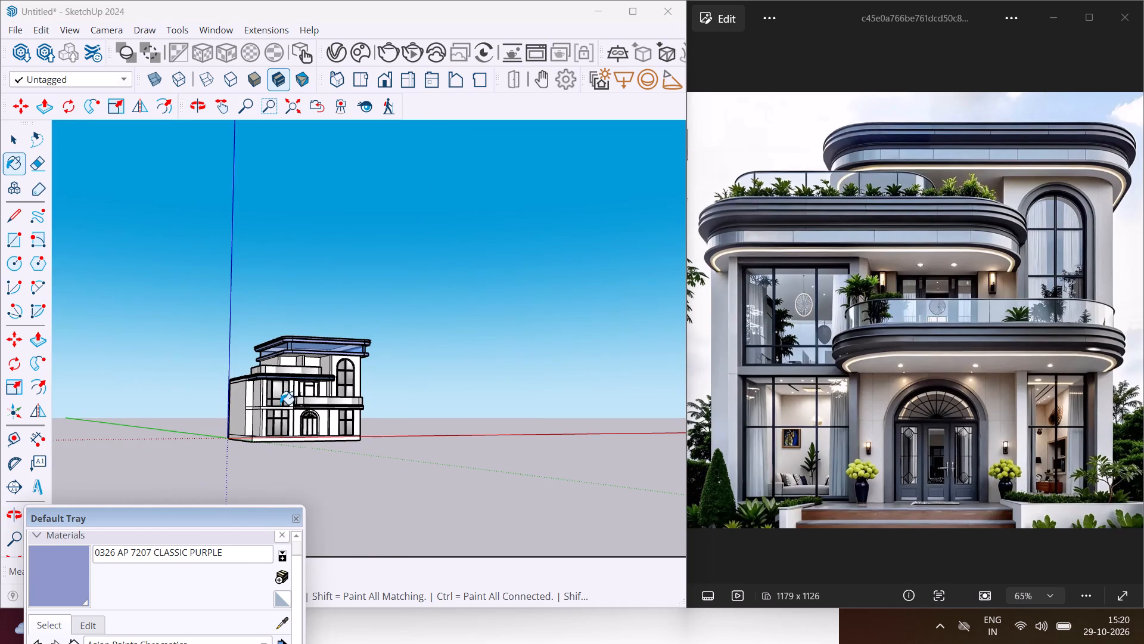
scroll(296, 410, up, 16)
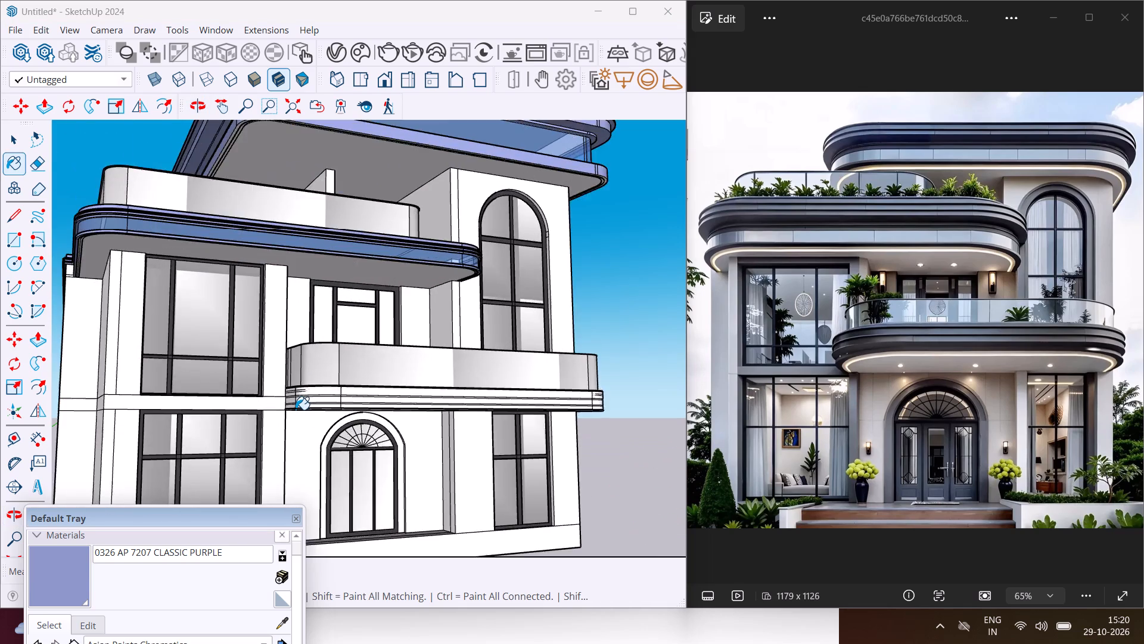
scroll(296, 410, up, 15)
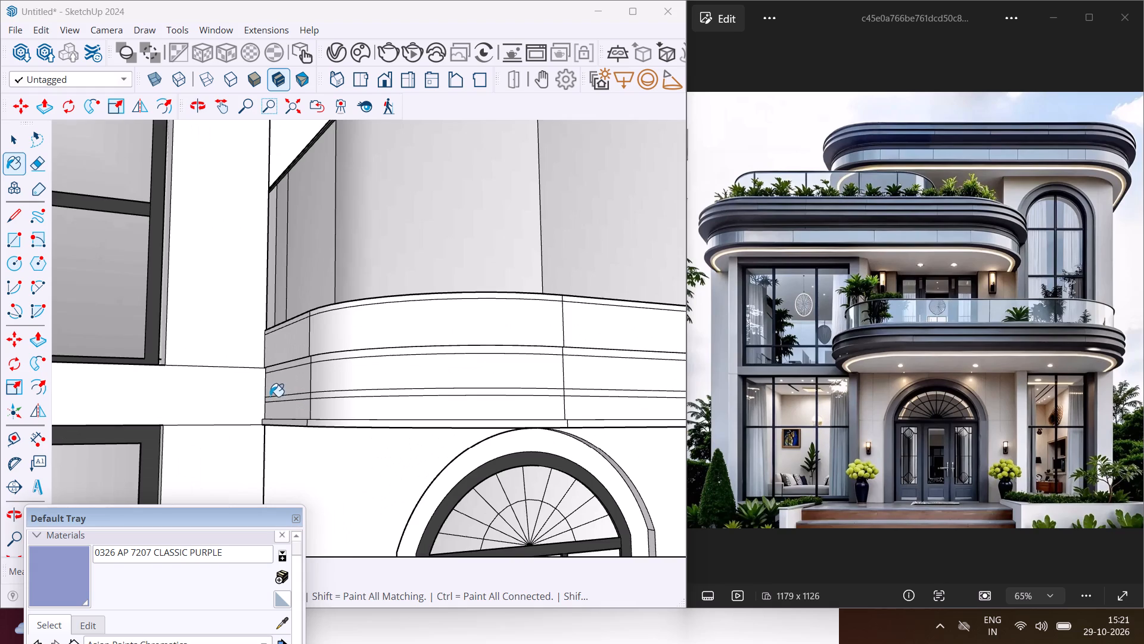
scroll(270, 397, up, 1)
middle_drag(270, 397, 371, 442)
click(353, 373)
click(354, 402)
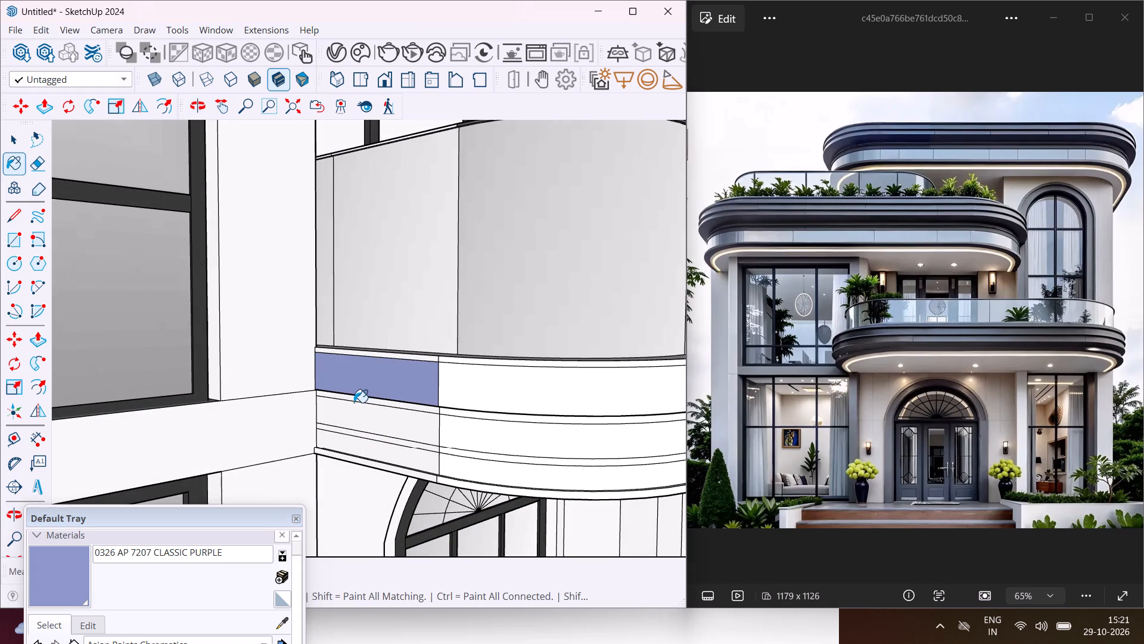
scroll(366, 401, up, 3)
click(366, 401)
click(402, 442)
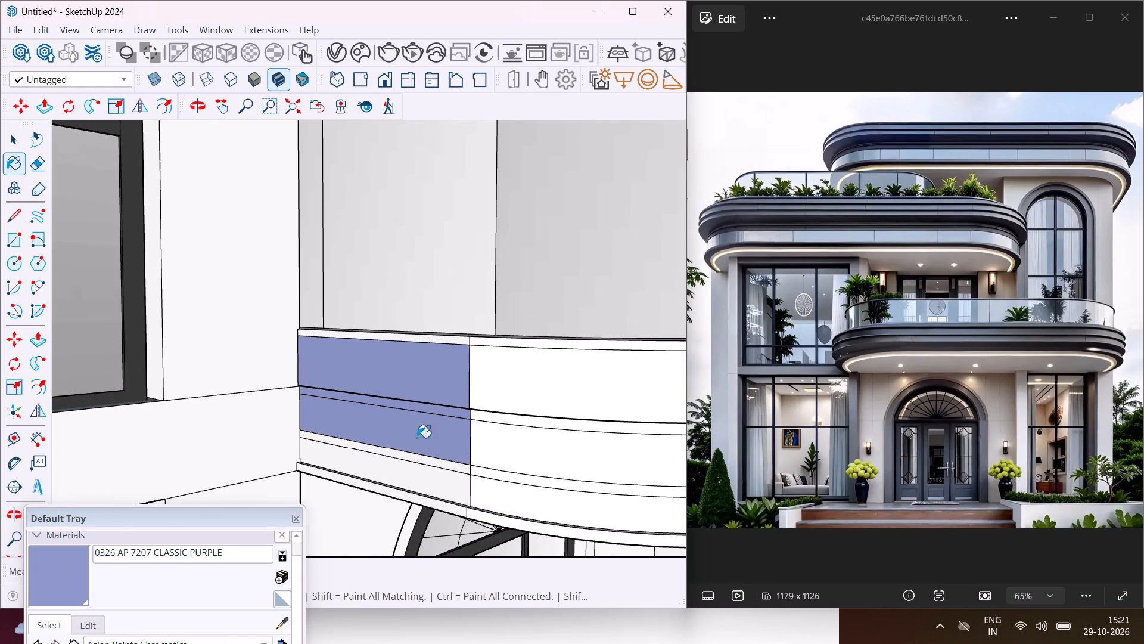
click(421, 465)
click(406, 477)
scroll(406, 469, up, 9)
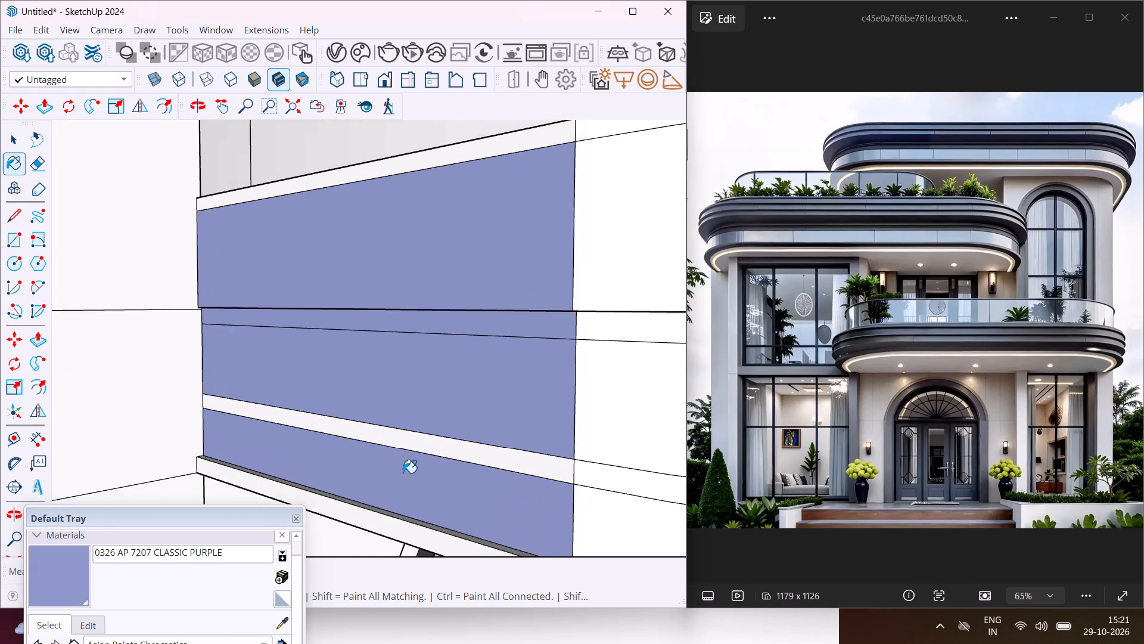
click(421, 441)
click(365, 528)
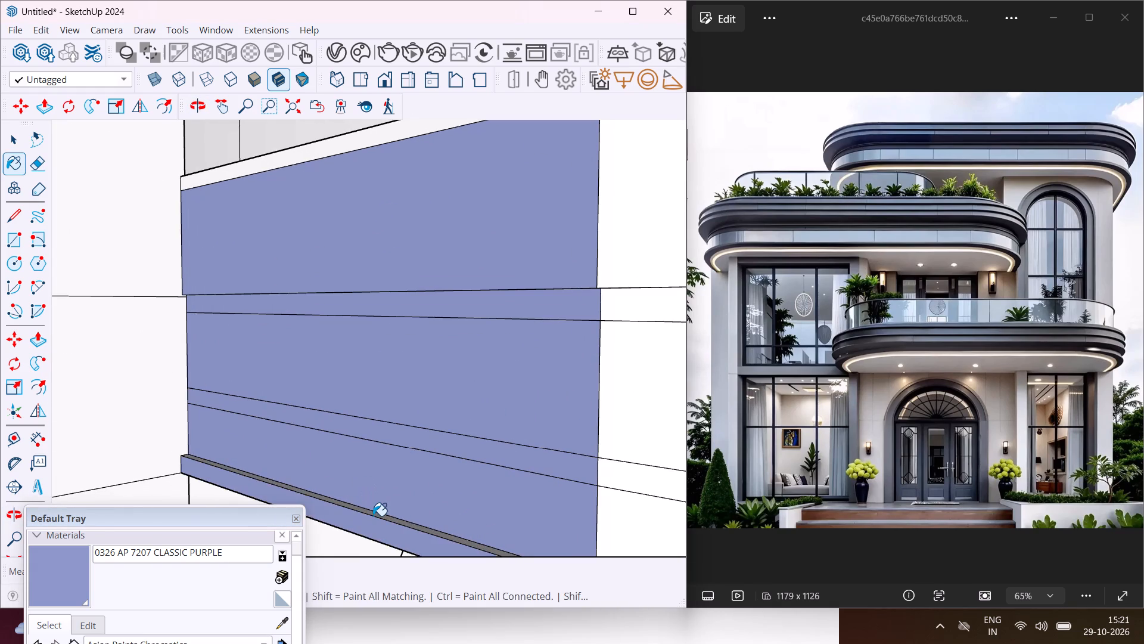
Paint the thin bottom ledge and the narrow underside strips at the entrance balcony's slab edge with CLASSIC PURPLE.
scroll(373, 516, up, 3)
click(374, 513)
middle_drag(374, 516, 399, 404)
scroll(393, 373, up, 4)
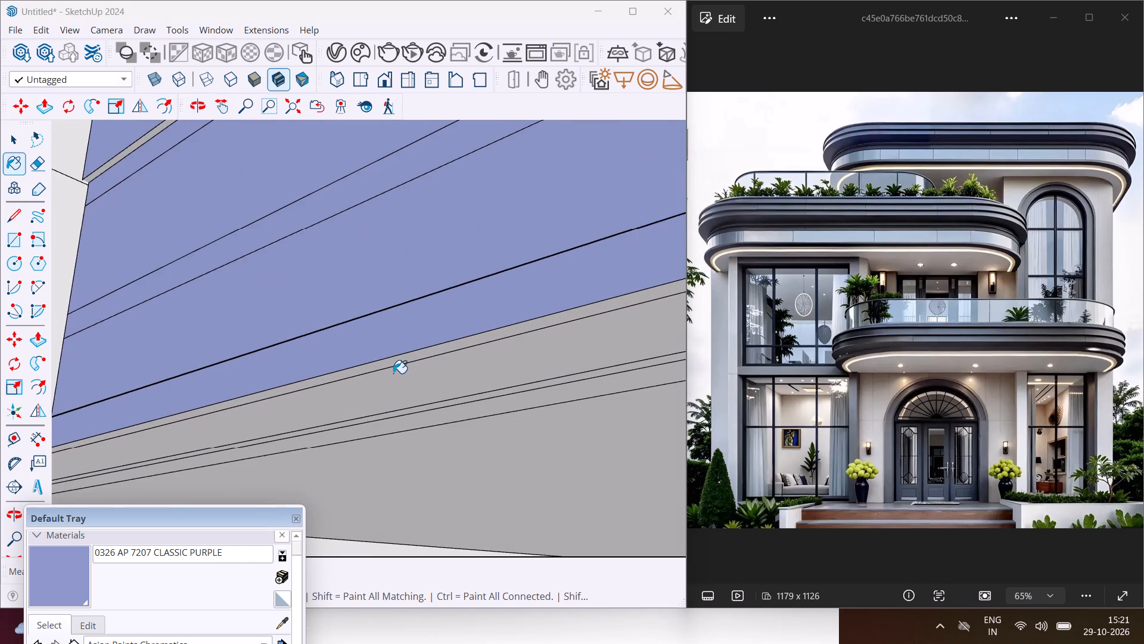
scroll(393, 373, up, 4)
click(403, 354)
click(409, 385)
middle_drag(349, 371, 338, 384)
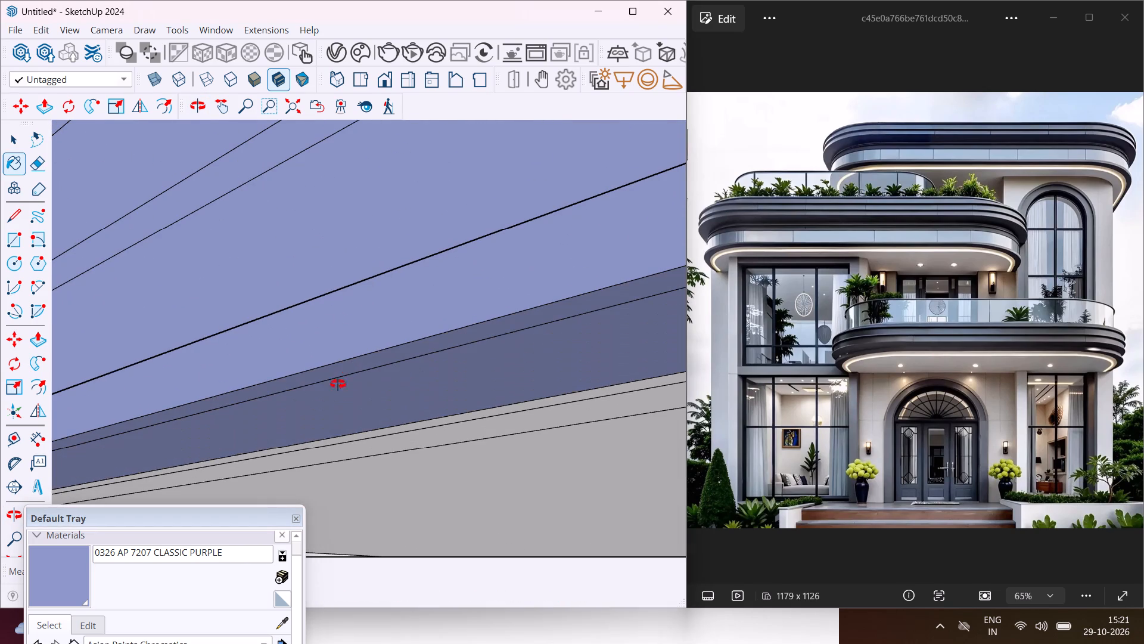
middle_drag(338, 384, 315, 416)
scroll(269, 383, down, 12)
scroll(206, 395, down, 15)
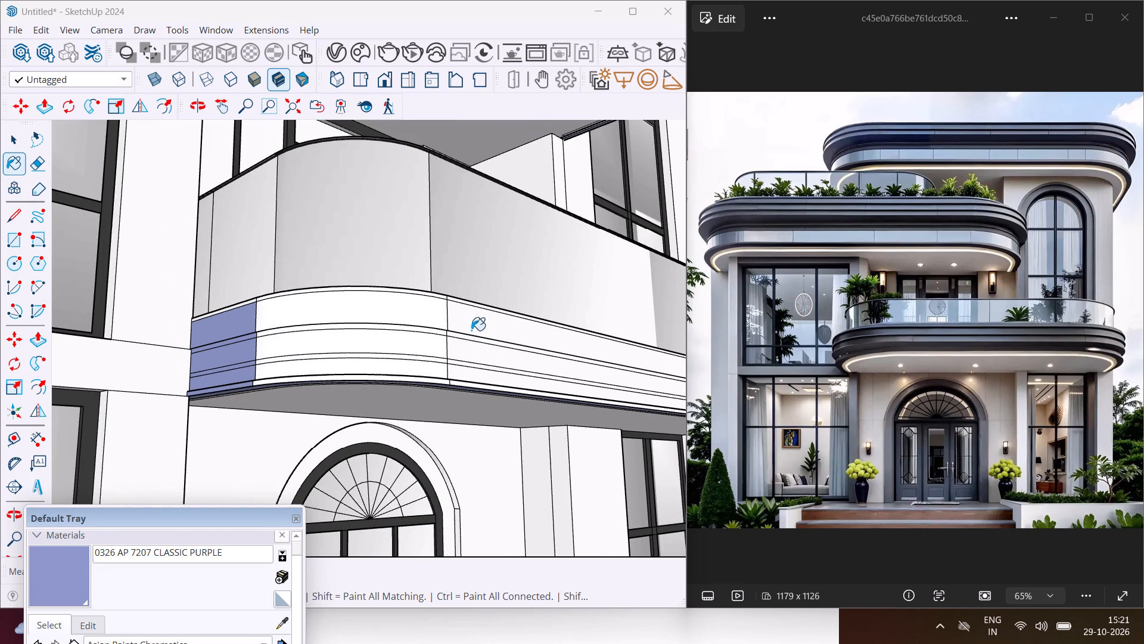
Paint all the stepped bands and the bottom ledge along the straight front of the entrance balcony's slab edge with CLASSIC PURPLE.
click(469, 326)
click(466, 343)
scroll(464, 342, up, 3)
click(458, 336)
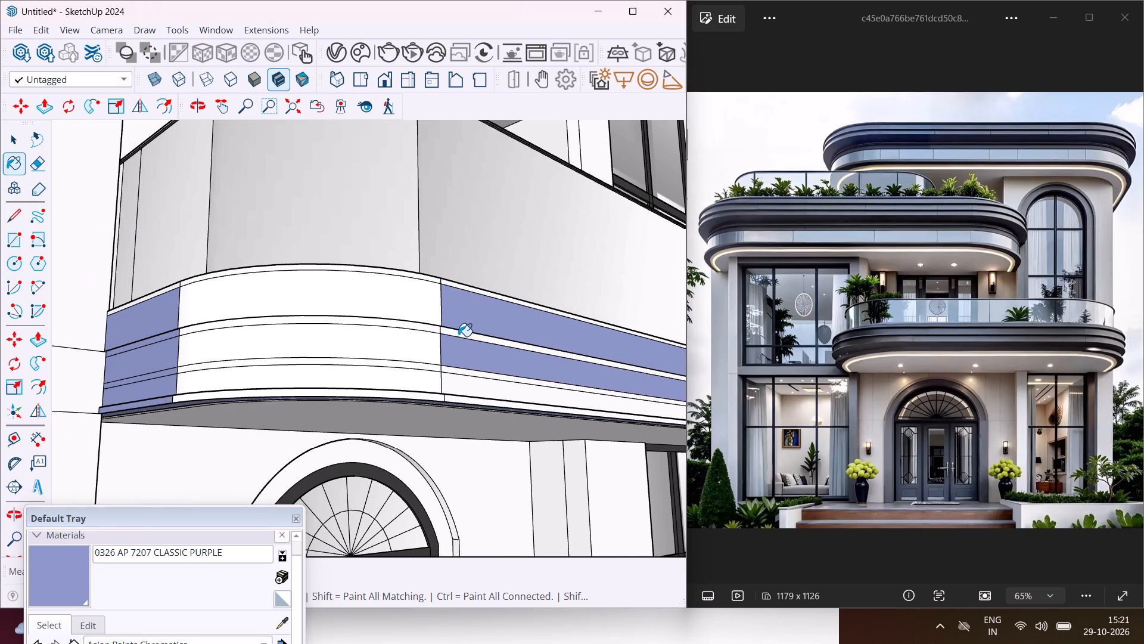
click(462, 372)
click(467, 389)
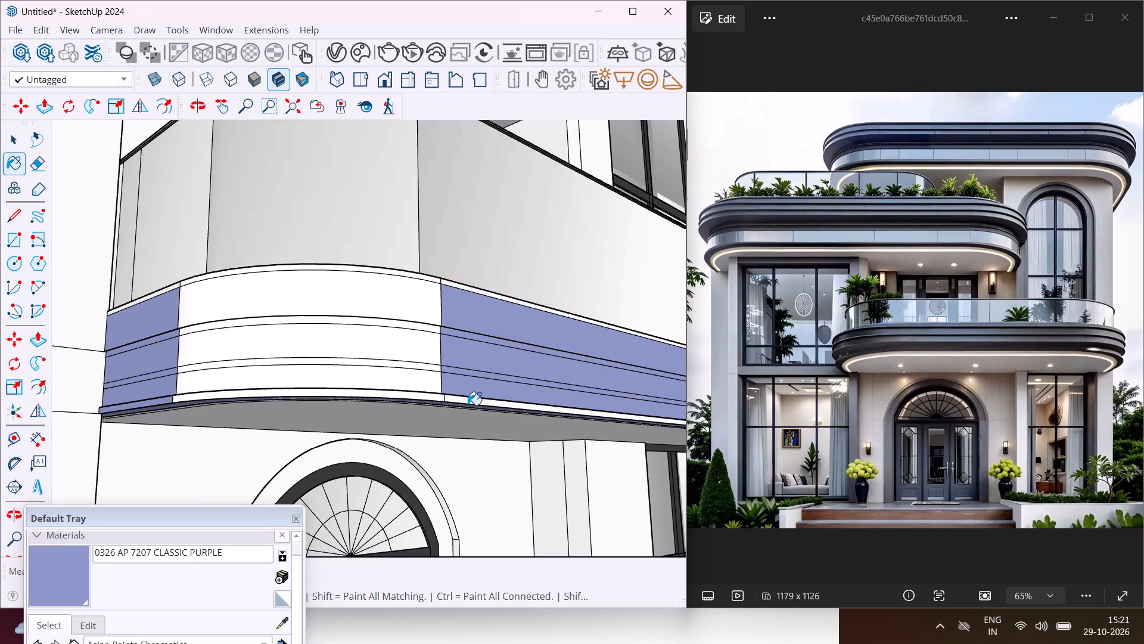
scroll(468, 405, up, 7)
click(454, 395)
Paint the bottom ledge and all the stepped bands around the adjoining rounded corner of the entrance balcony's slab edge with CLASSIC PURPLE.
click(411, 401)
click(394, 370)
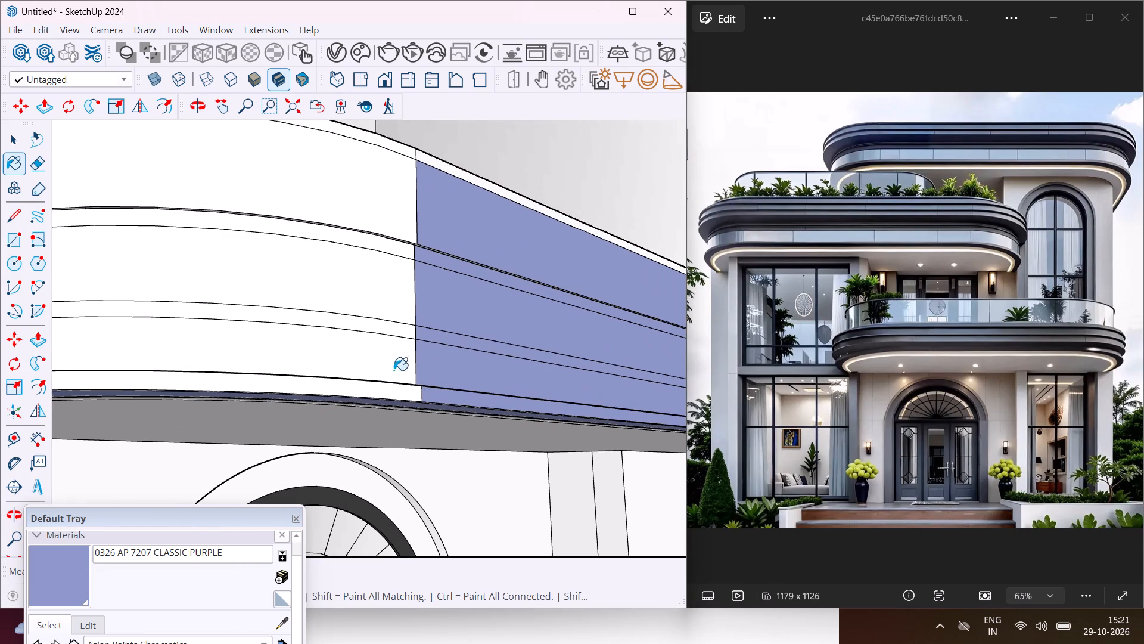
click(396, 386)
click(391, 331)
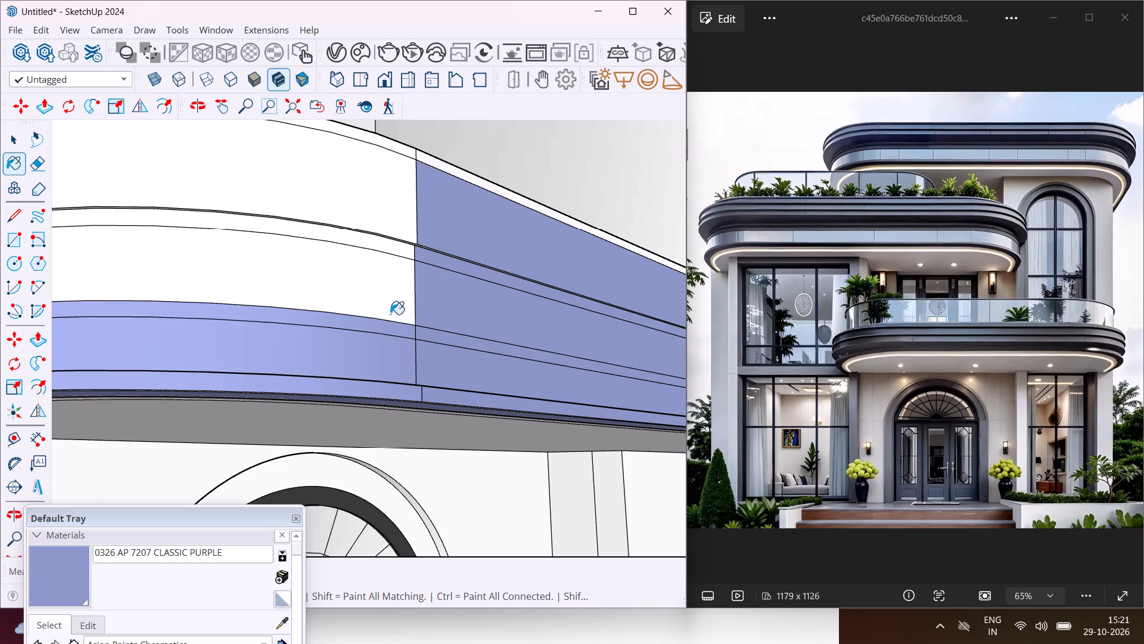
click(390, 310)
click(386, 243)
click(394, 224)
Paint the thin underside strip below the upper band of the entrance balcony's slab edge with CLASSIC PURPLE.
scroll(394, 240, up, 3)
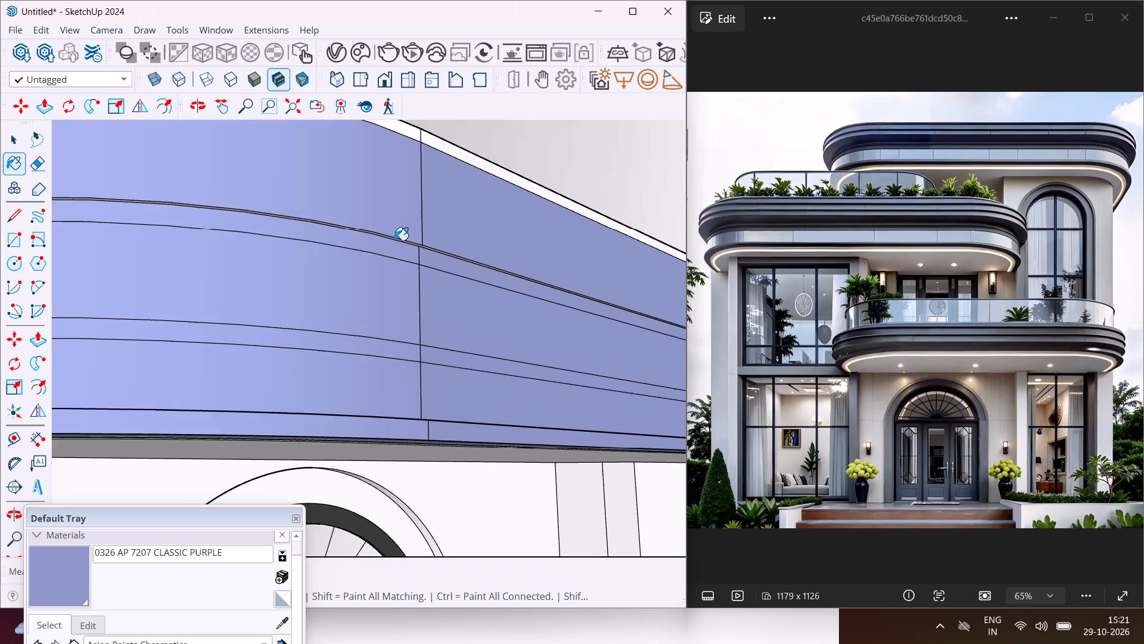
scroll(394, 240, up, 2)
middle_drag(394, 240, 470, 187)
scroll(411, 240, up, 3)
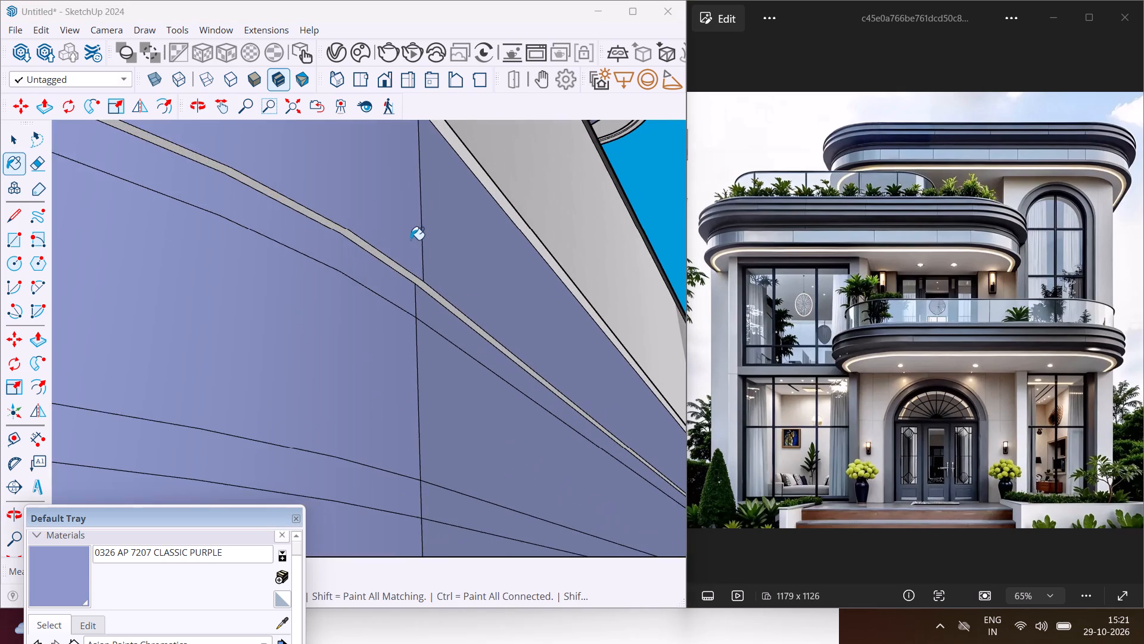
scroll(411, 240, up, 4)
click(392, 280)
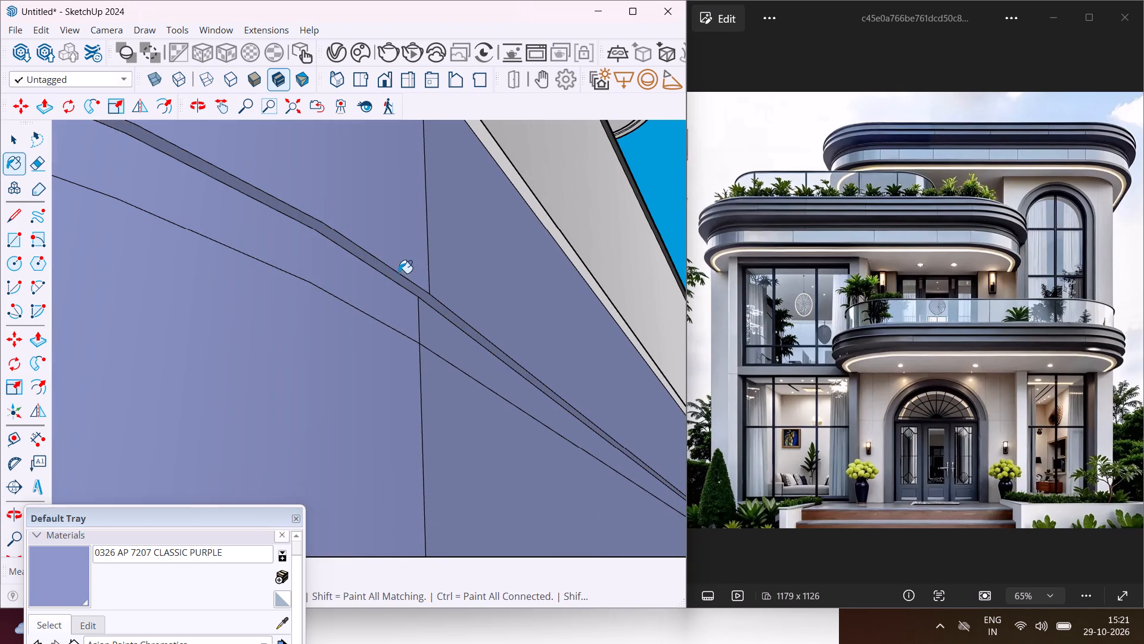
Paint the top lip of the entrance balcony's slab edge with CLASSIC PURPLE on the rounded corner, the straight front and the end face.
middle_drag(418, 258, 387, 404)
scroll(399, 397, down, 11)
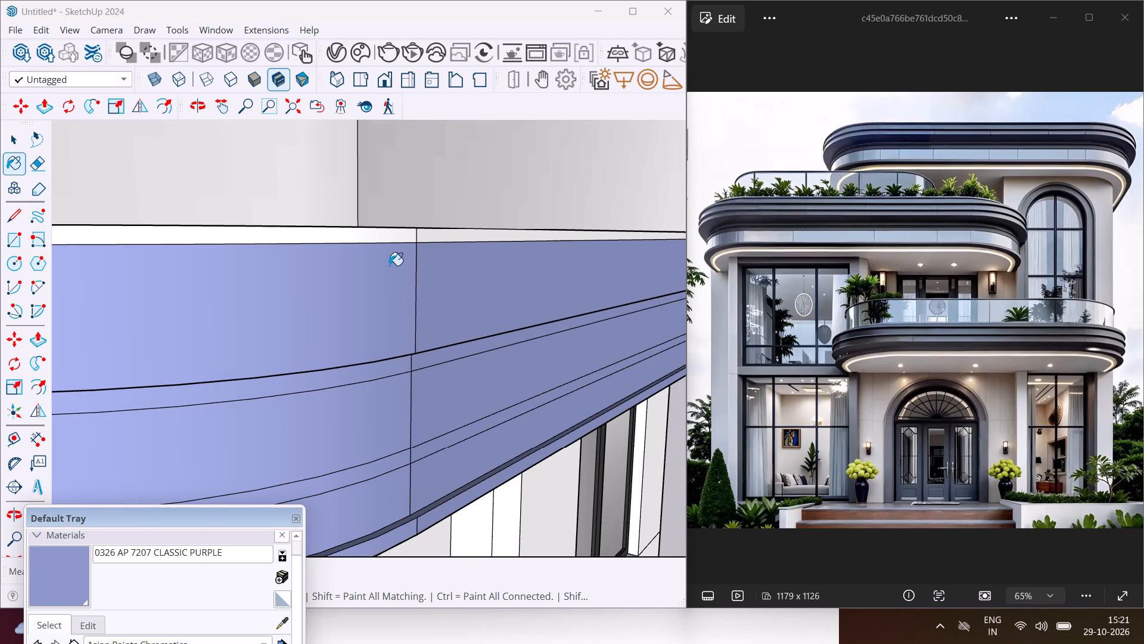
click(386, 240)
click(421, 236)
scroll(471, 250, down, 4)
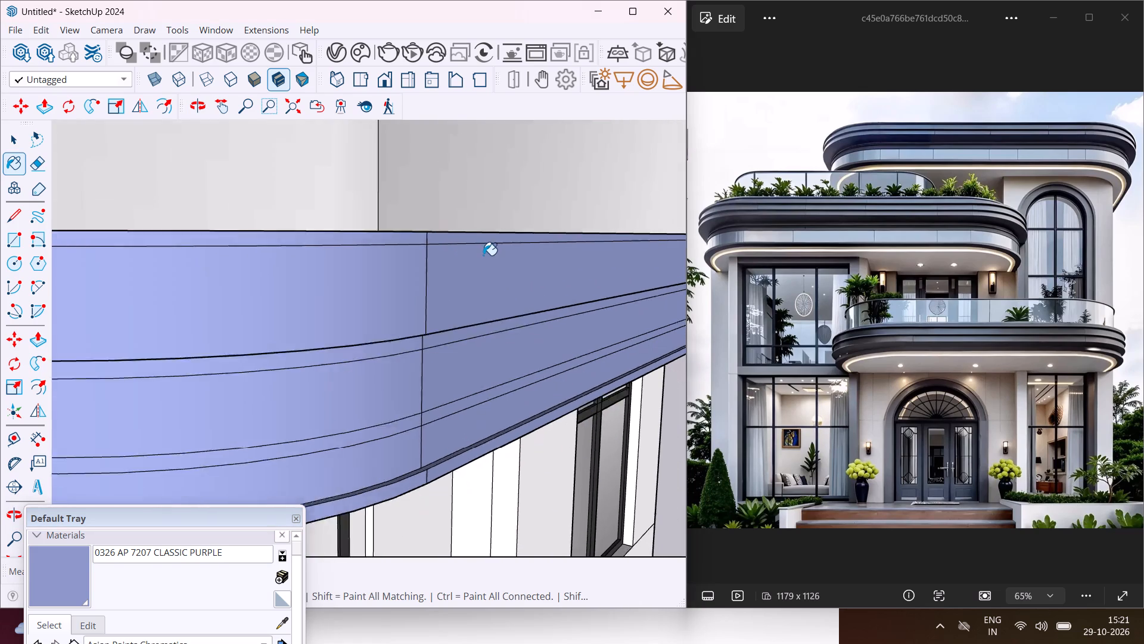
scroll(483, 255, down, 8)
scroll(237, 244, up, 5)
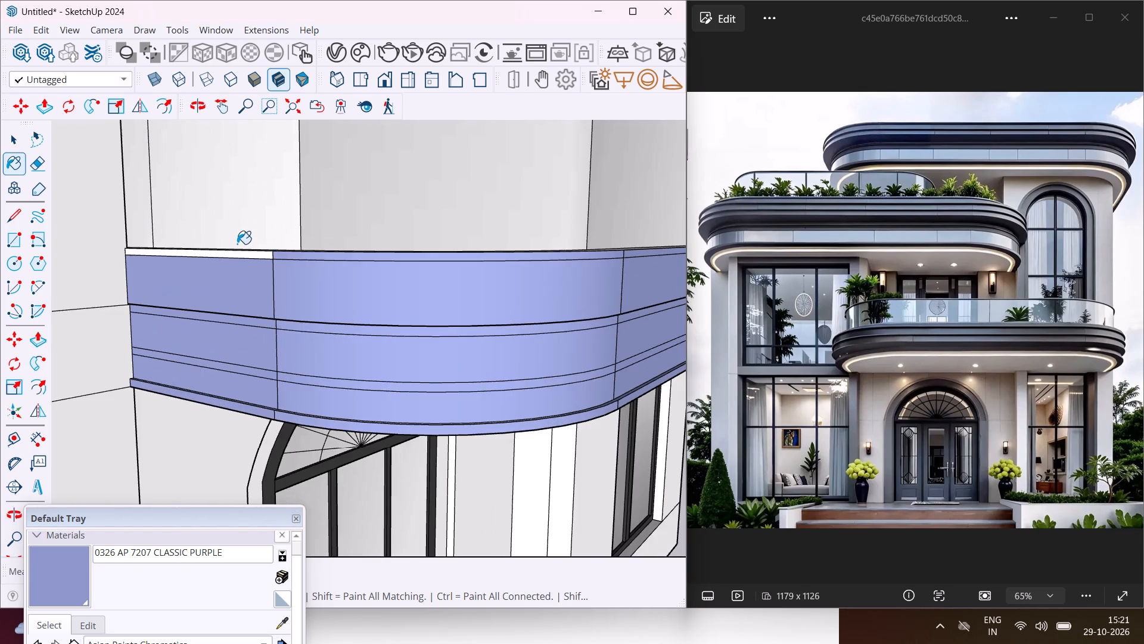
scroll(237, 244, up, 10)
click(251, 259)
Paint the thin upward-facing step and the top ledge at the foot of the entrance balcony's parapet with CLASSIC PURPLE.
middle_drag(251, 259, 296, 323)
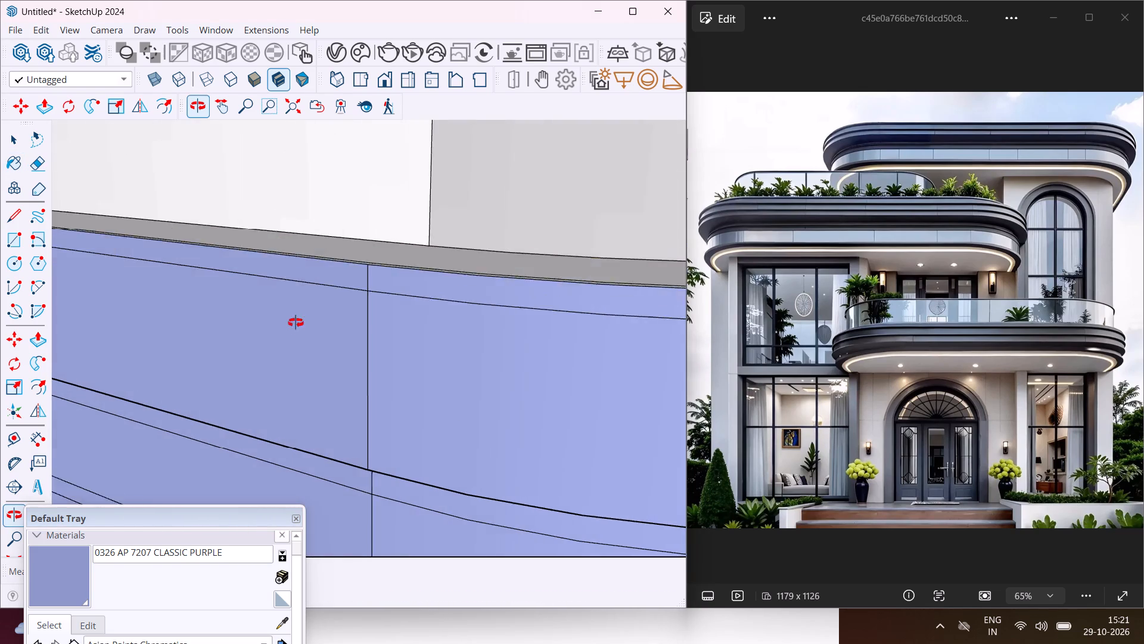
middle_drag(296, 323, 324, 369)
scroll(343, 292, up, 7)
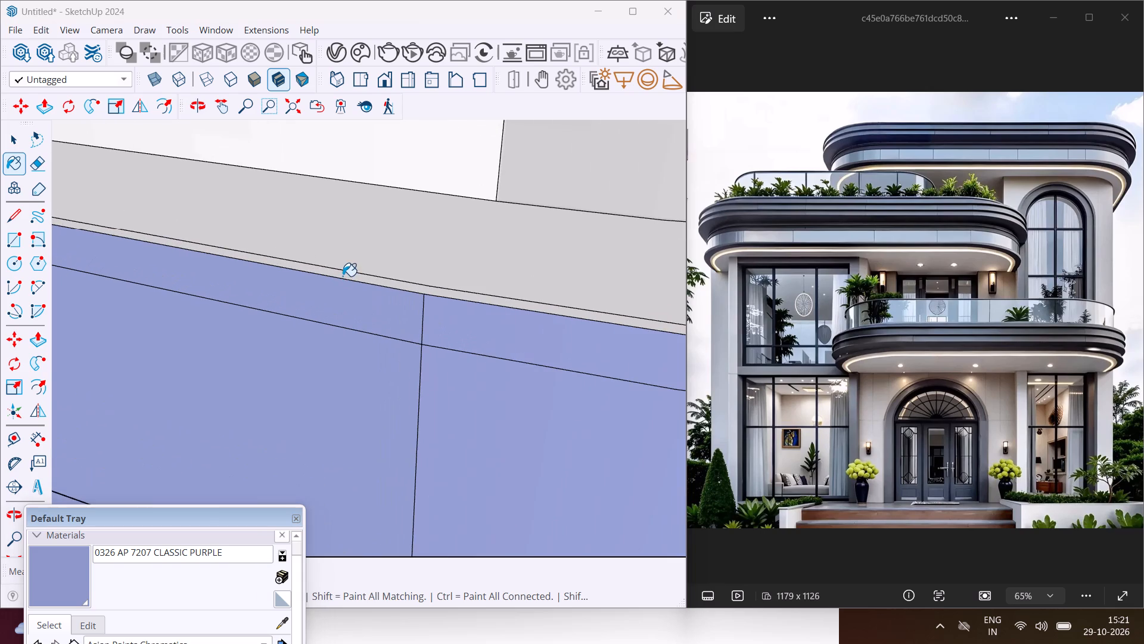
click(343, 276)
click(359, 264)
Paint the slab edge's end face at the entrance balcony's opposite end with CLASSIC PURPLE, including the connected band on the side wall.
scroll(313, 278, down, 11)
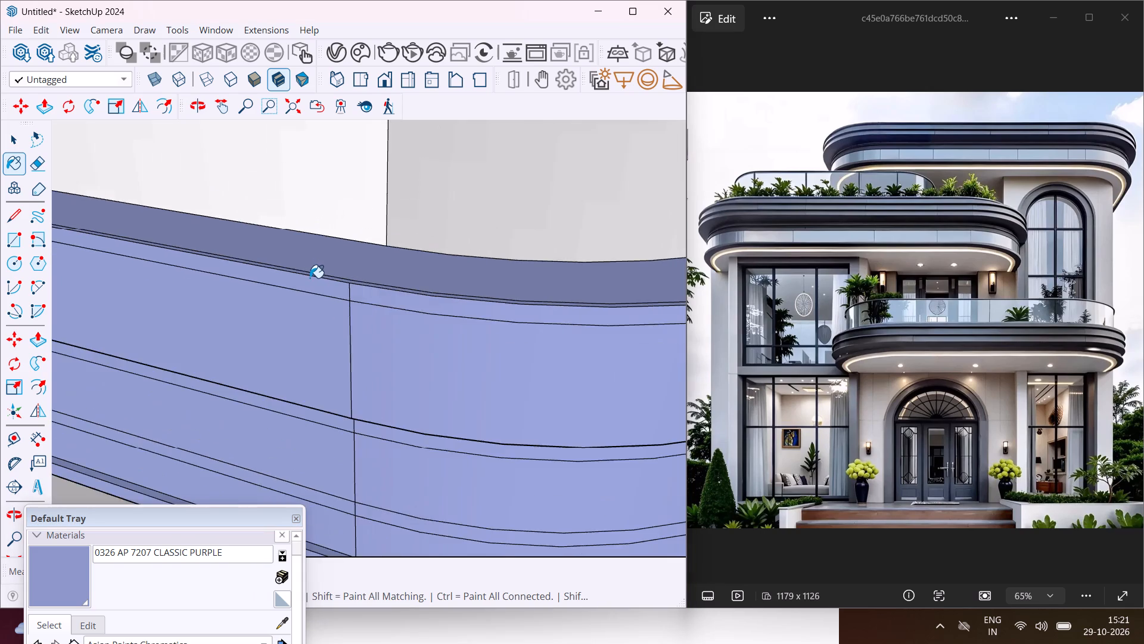
scroll(307, 278, down, 17)
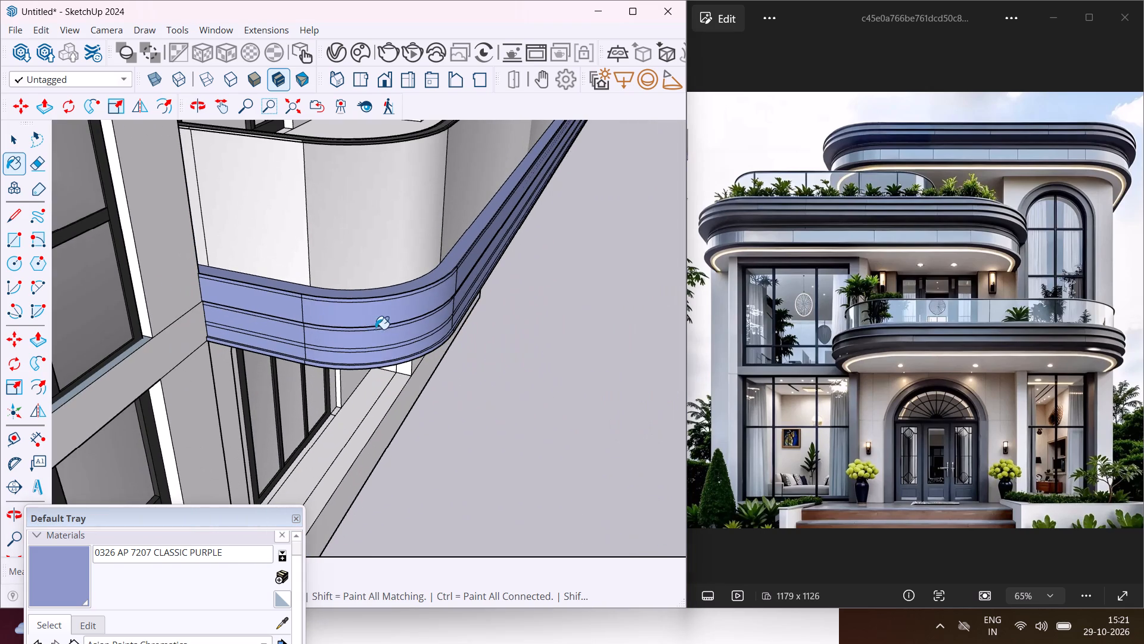
middle_drag(387, 346, 322, 244)
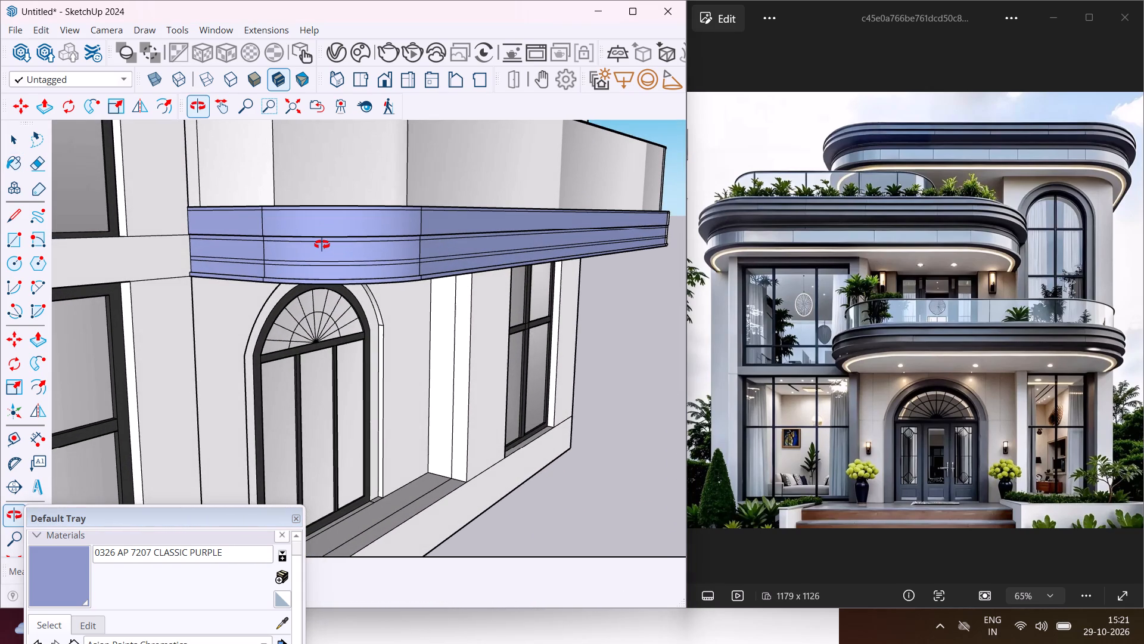
middle_drag(322, 244, 298, 200)
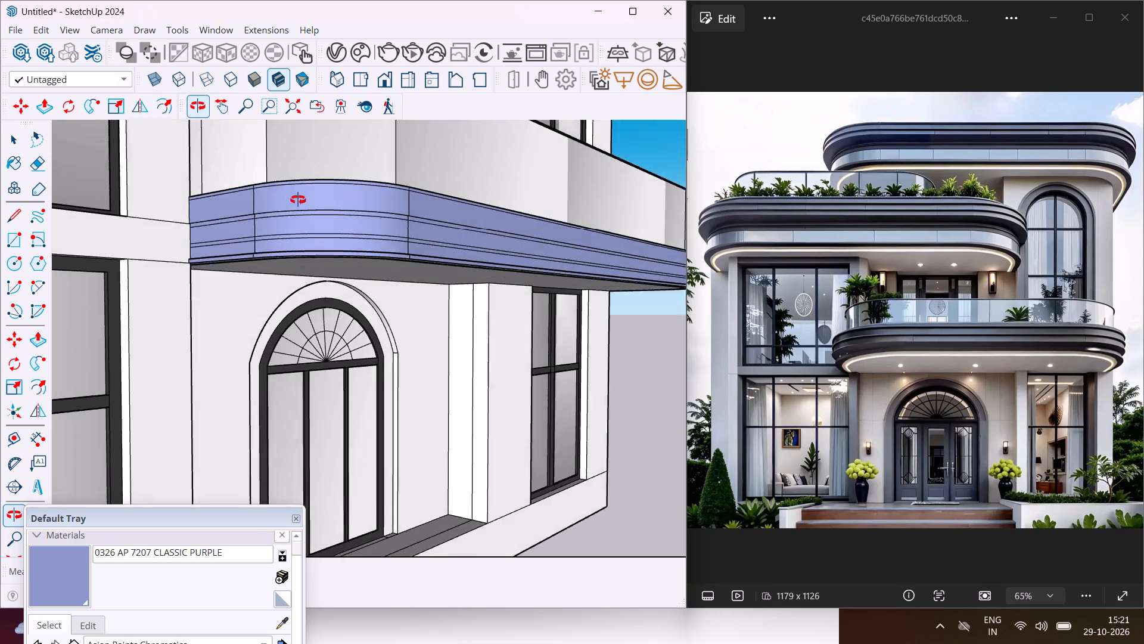
middle_drag(298, 200, 139, 208)
scroll(236, 236, down, 11)
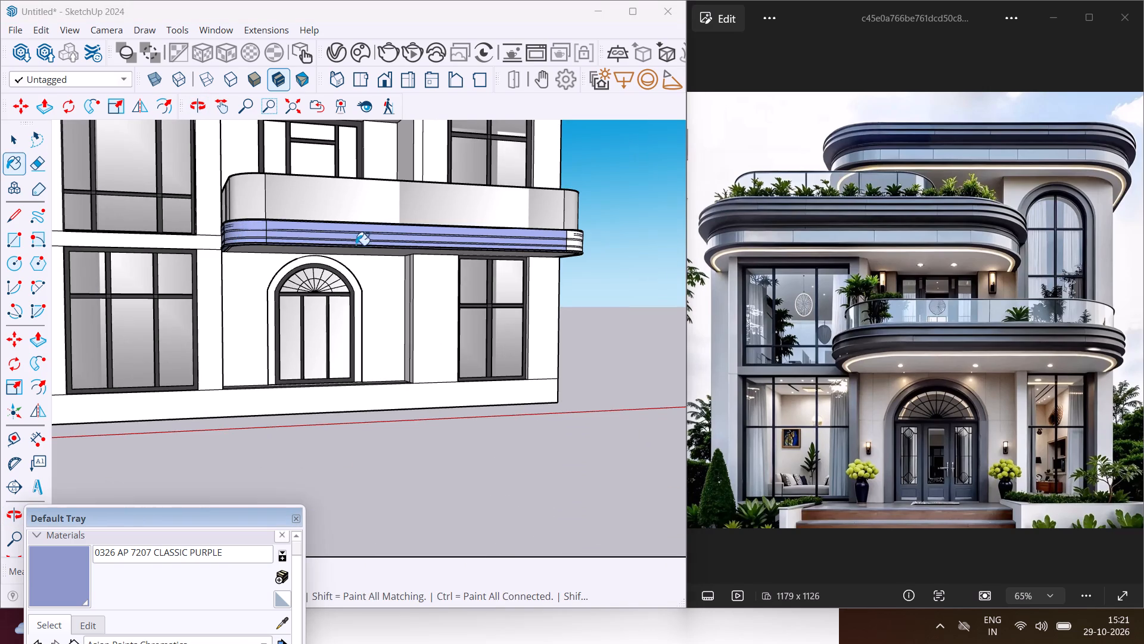
middle_drag(587, 225, 237, 254)
scroll(470, 245, up, 13)
click(472, 235)
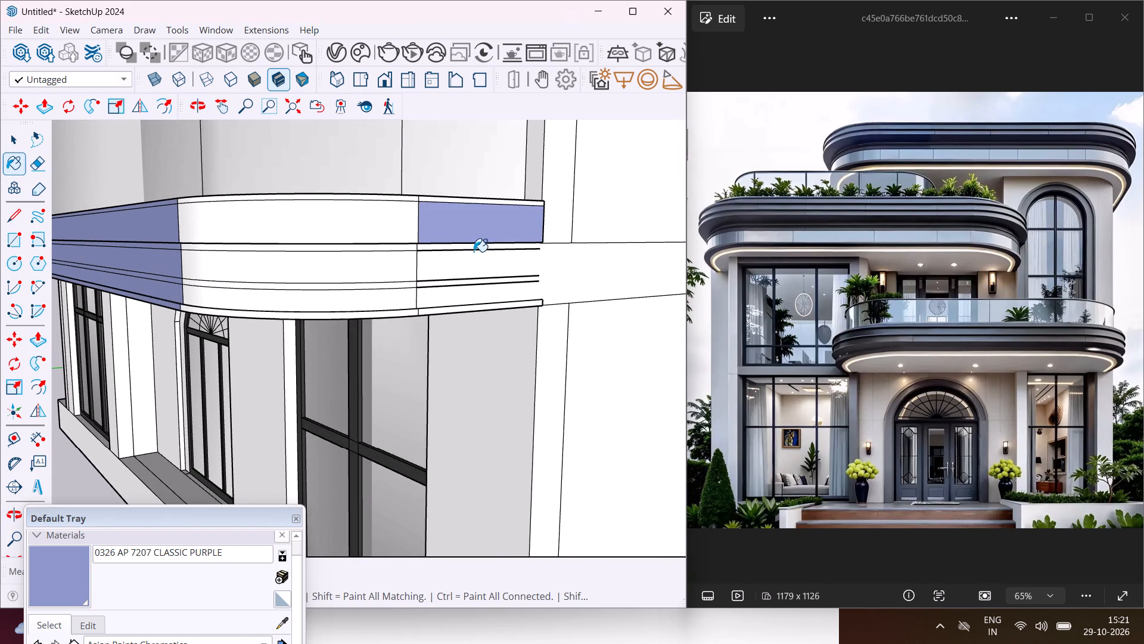
click(474, 252)
Paint the upper and middle bands, the narrow strip between them and the top lip at that far rounded corner with CLASSIC PURPLE.
click(391, 271)
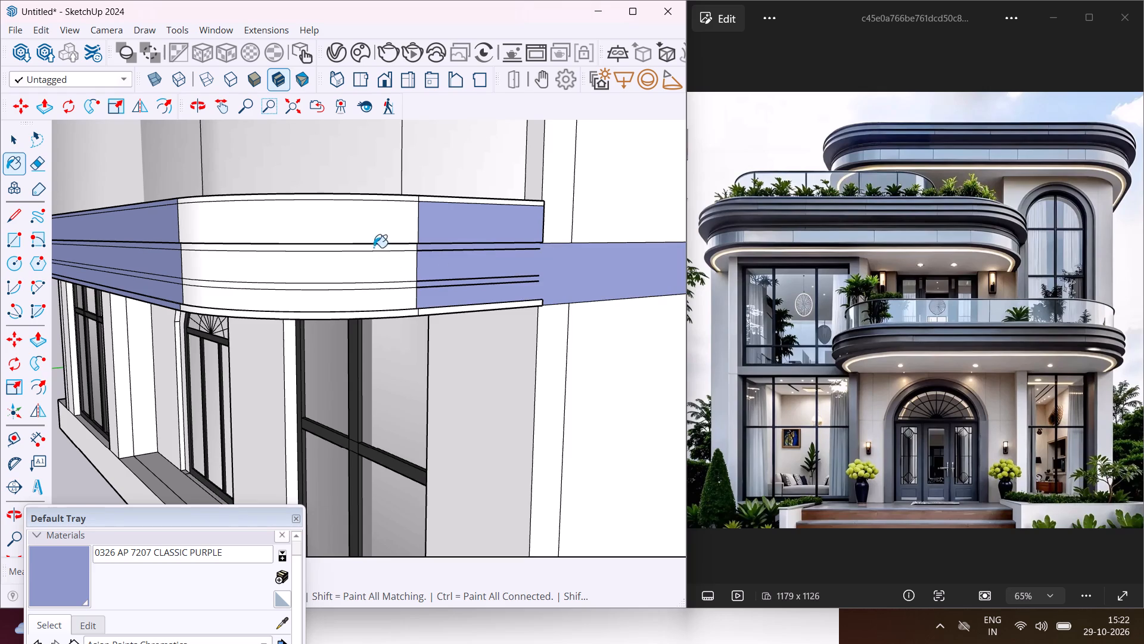
click(374, 232)
click(381, 253)
scroll(381, 252, up, 6)
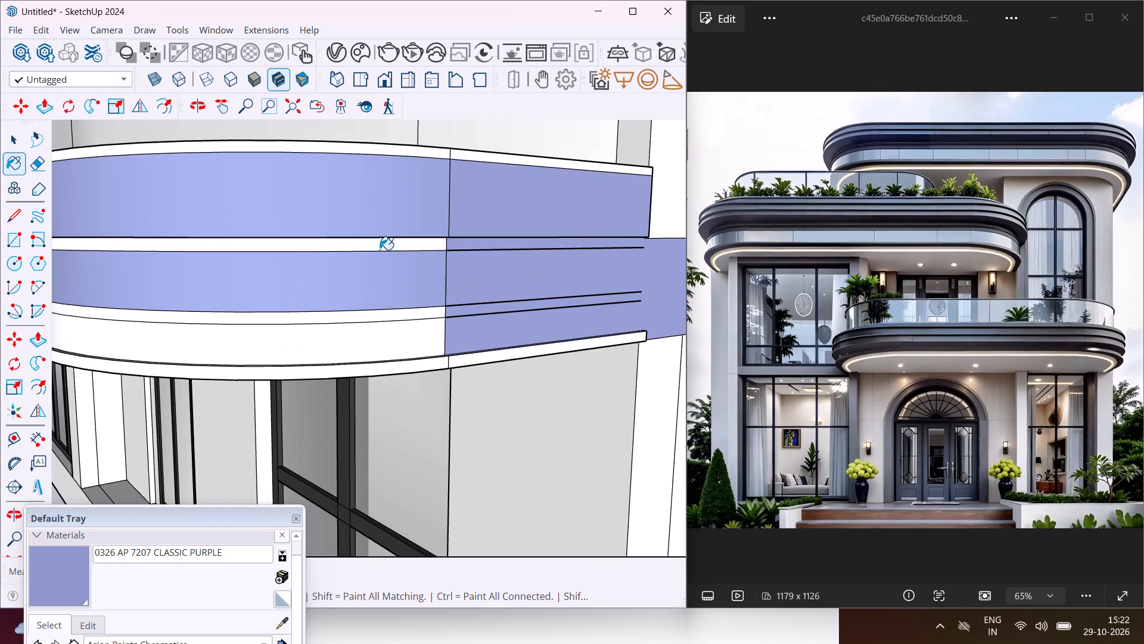
click(380, 250)
click(390, 151)
click(472, 152)
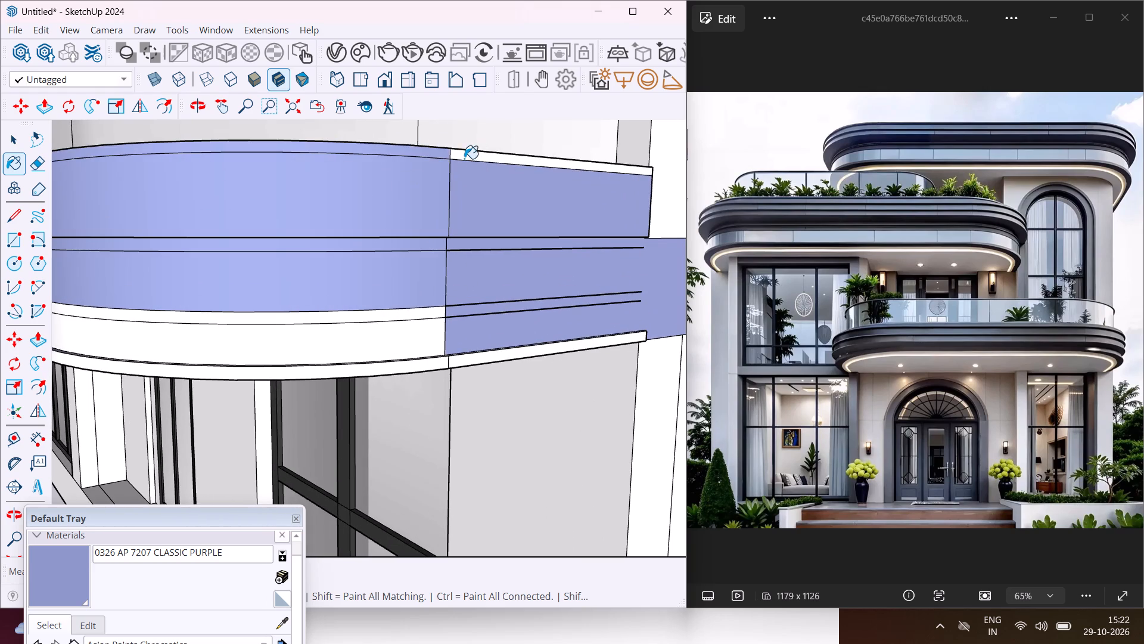
click(464, 159)
Paint the lower bands of the far rounded corner and the bottom ledge on the corner and end face with CLASSIC PURPLE.
click(400, 313)
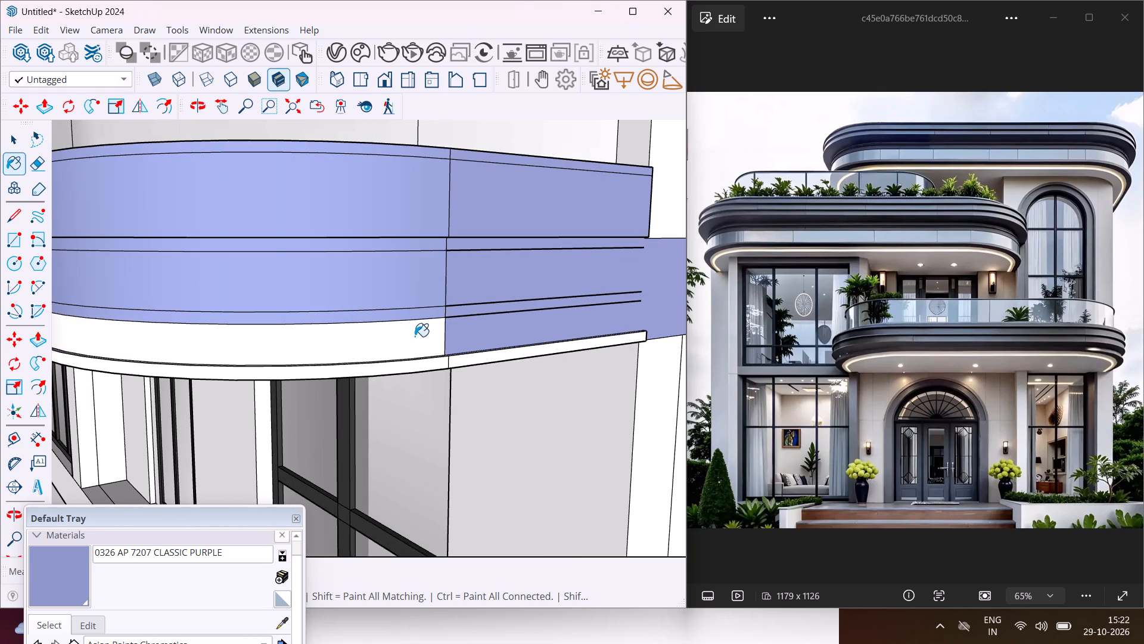
click(420, 342)
scroll(442, 361, up, 3)
click(450, 370)
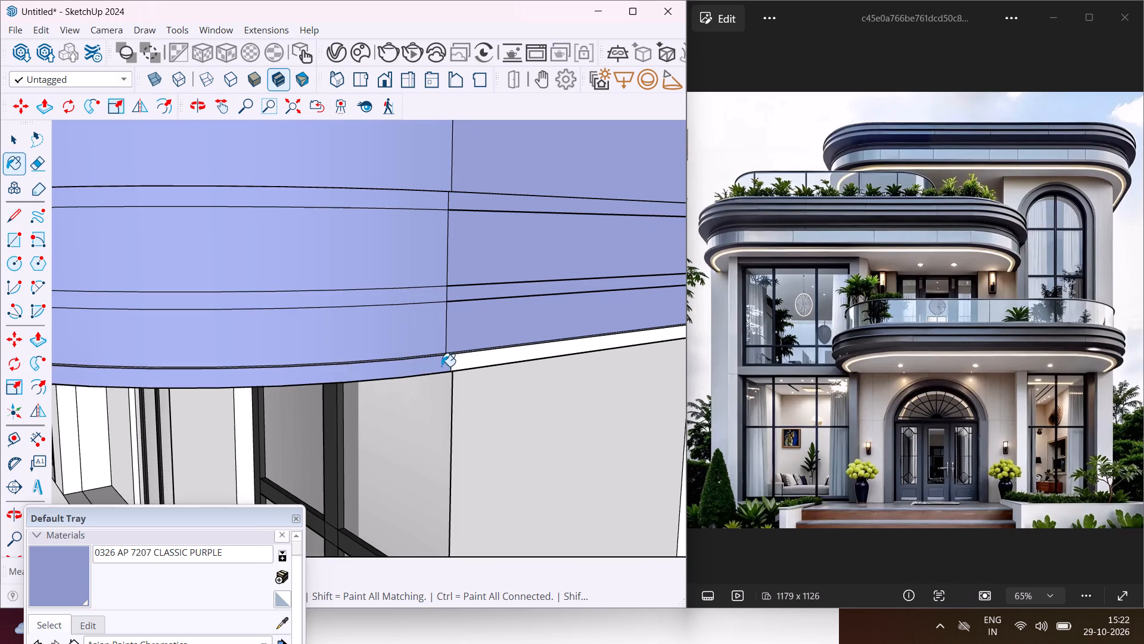
click(459, 368)
Push the narrow strip along the underside rim of the entrance balcony slightly up into the slab with Push/Pull.
middle_drag(452, 351, 616, 475)
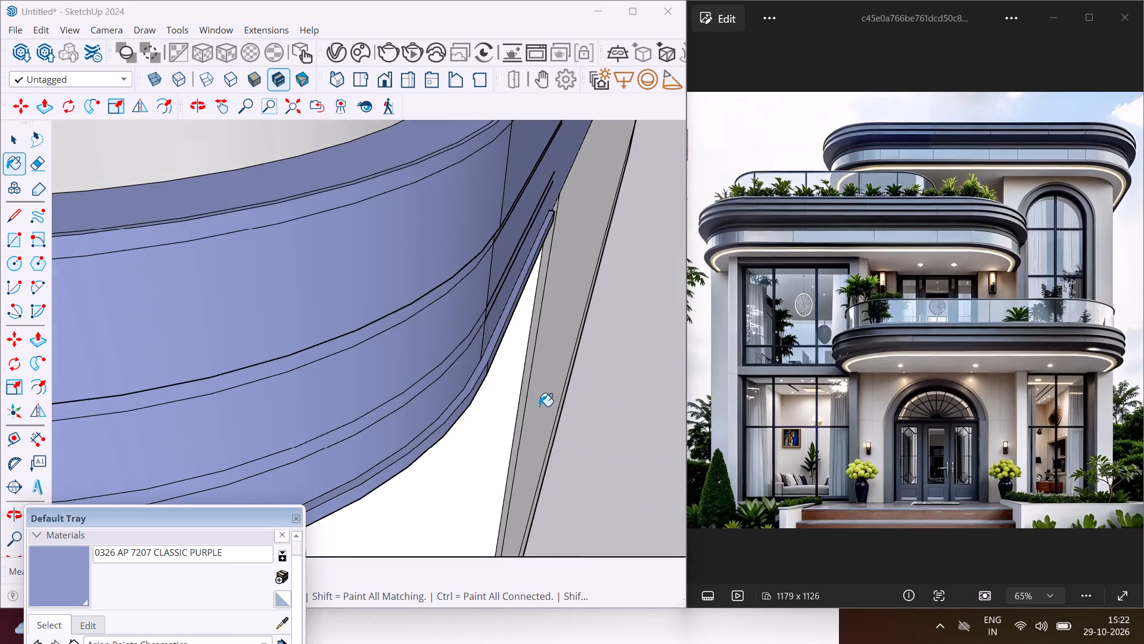
scroll(513, 401, down, 5)
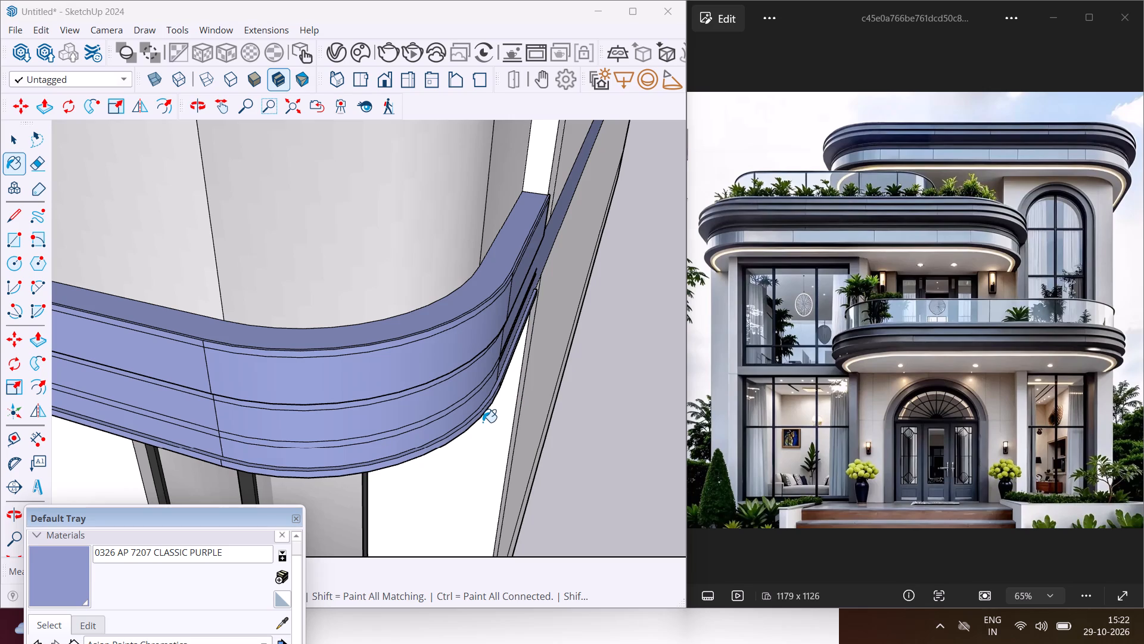
scroll(489, 383, down, 7)
middle_drag(489, 382, 624, 281)
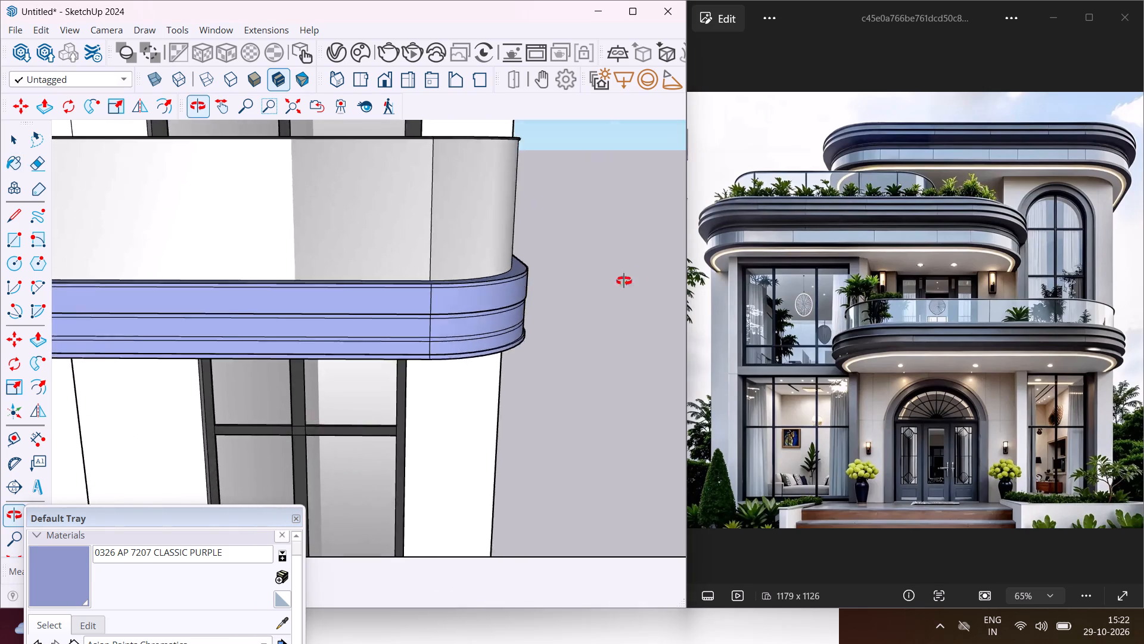
middle_drag(624, 281, 717, 225)
scroll(442, 348, down, 4)
middle_drag(442, 346, 557, 260)
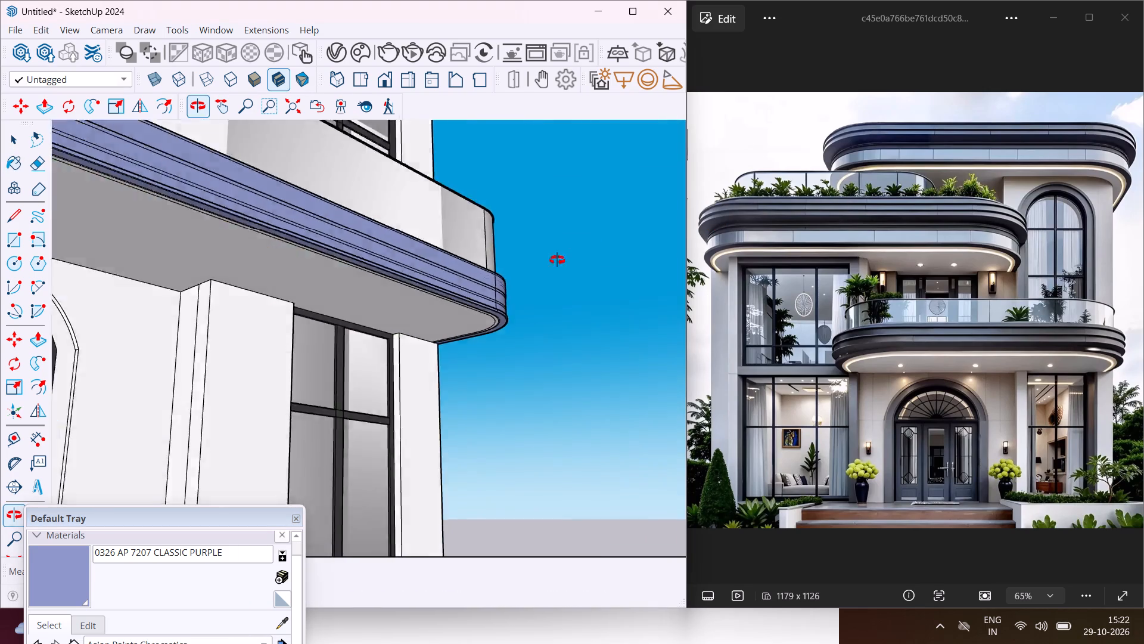
middle_drag(557, 260, 652, 255)
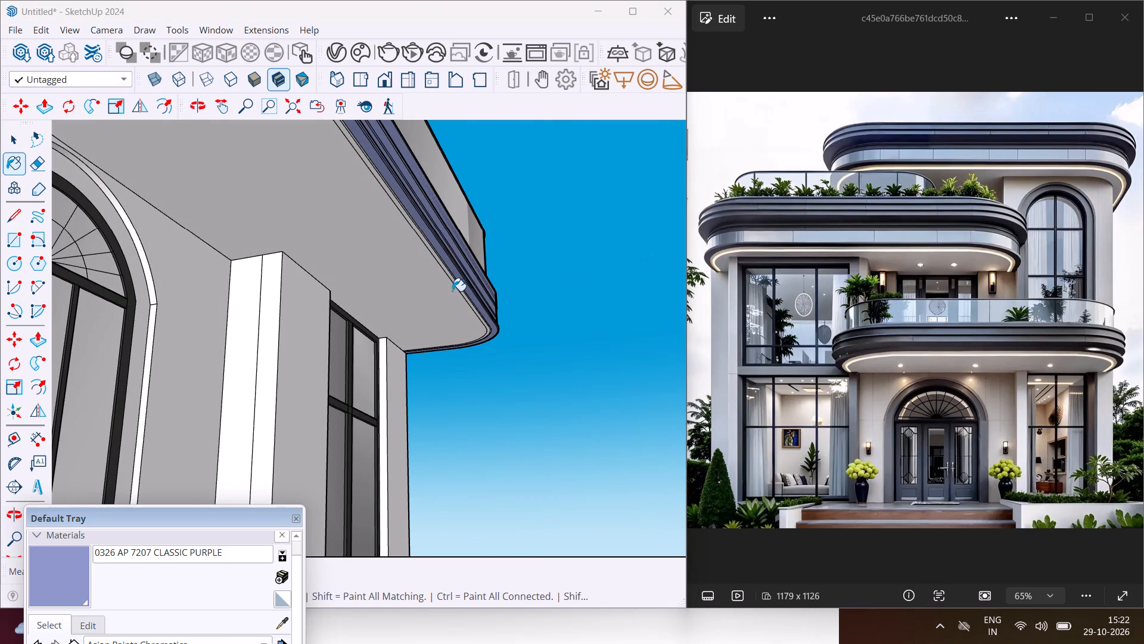
key(Escape)
key(space)
scroll(434, 266, up, 14)
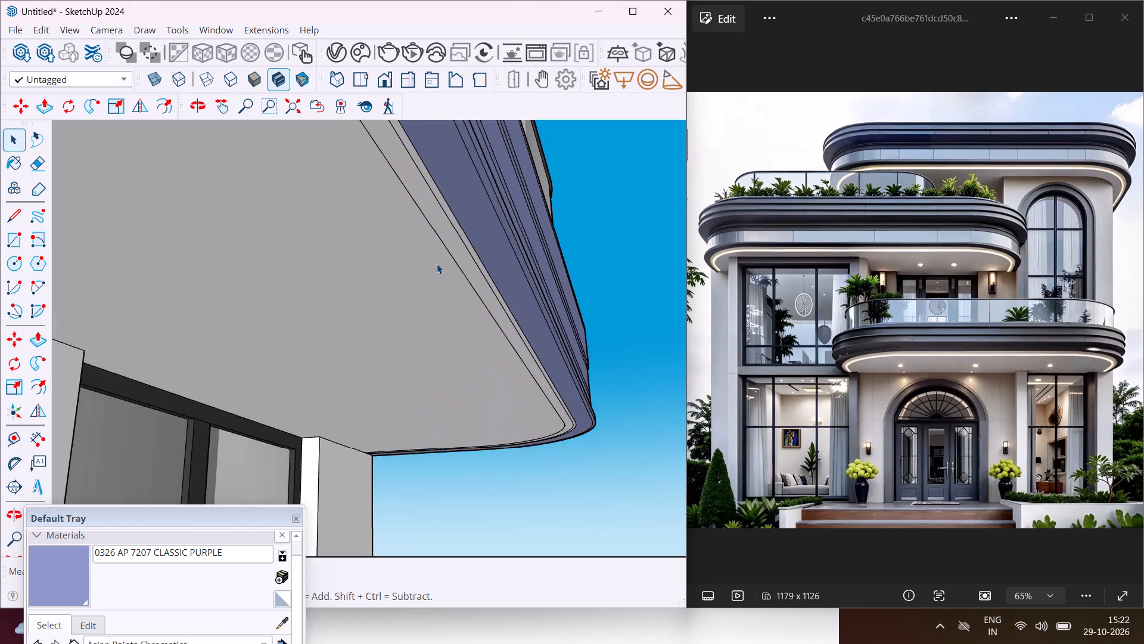
scroll(437, 264, up, 4)
click(482, 253)
click(481, 265)
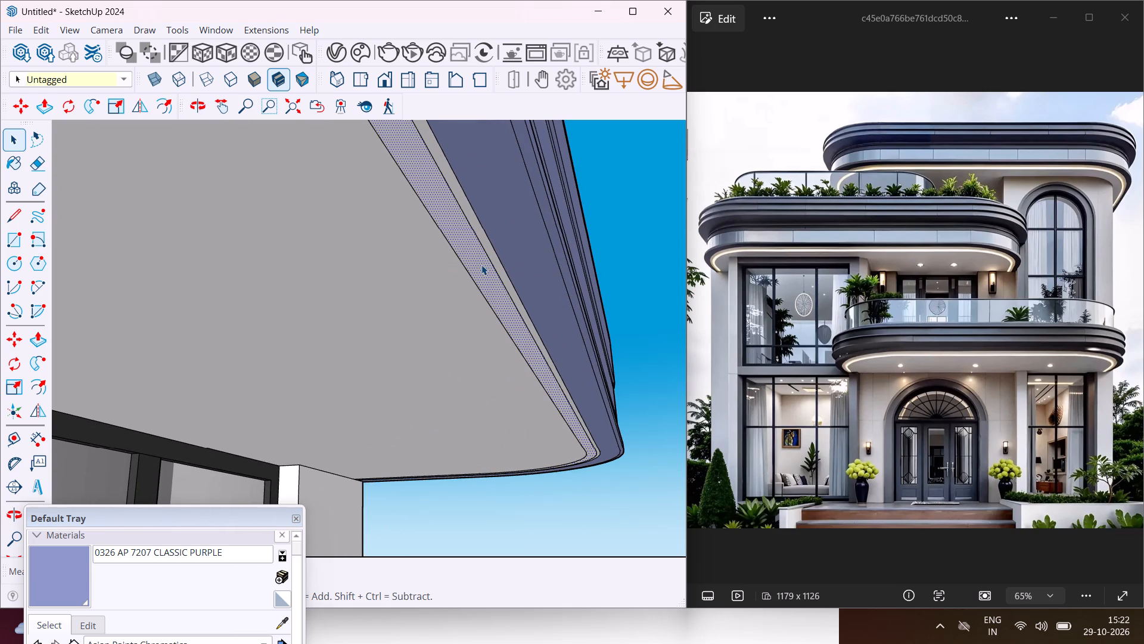
key(p)
click(481, 265)
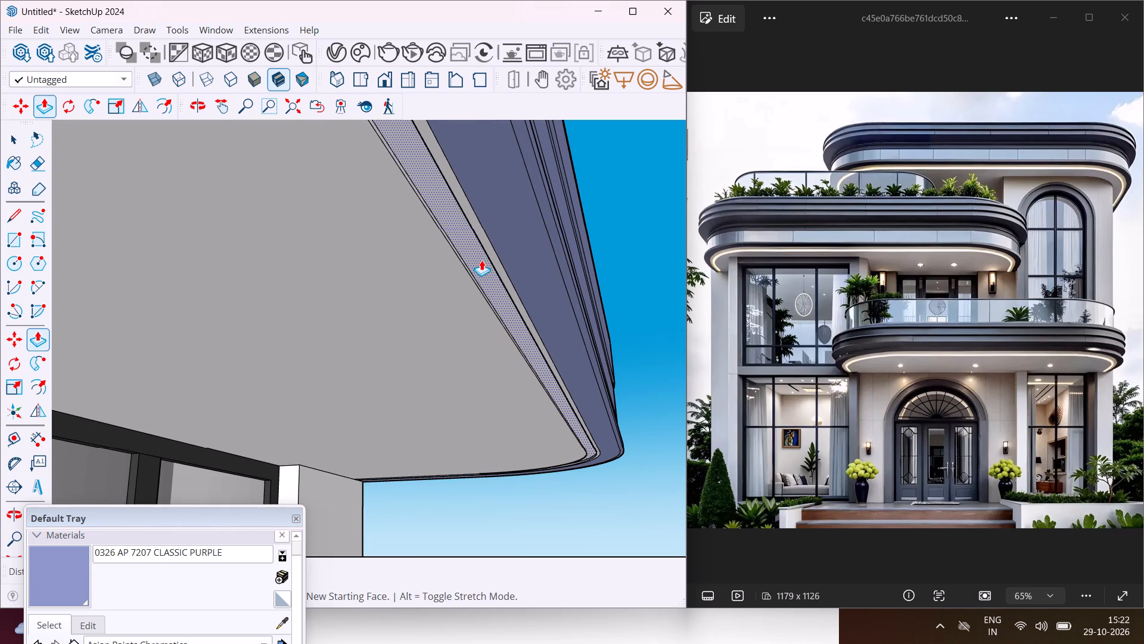
click(480, 256)
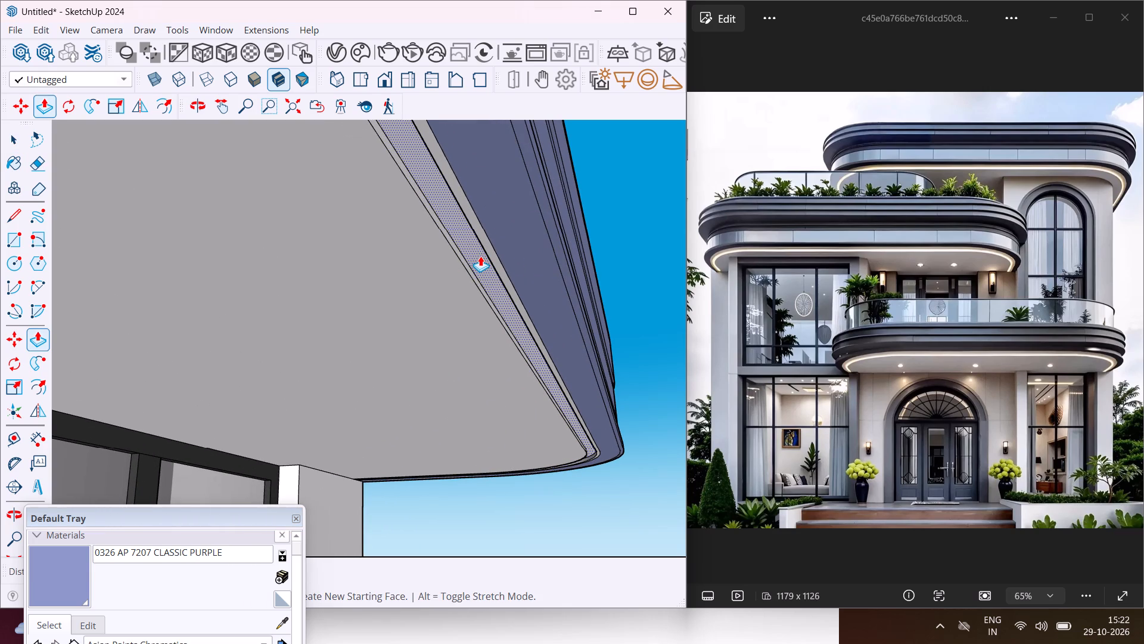
key(Escape)
key(space)
Examine the entrance balcony's finished slab edge and the balcony and roof edges above it from the villa's side.
middle_drag(484, 273, 461, 379)
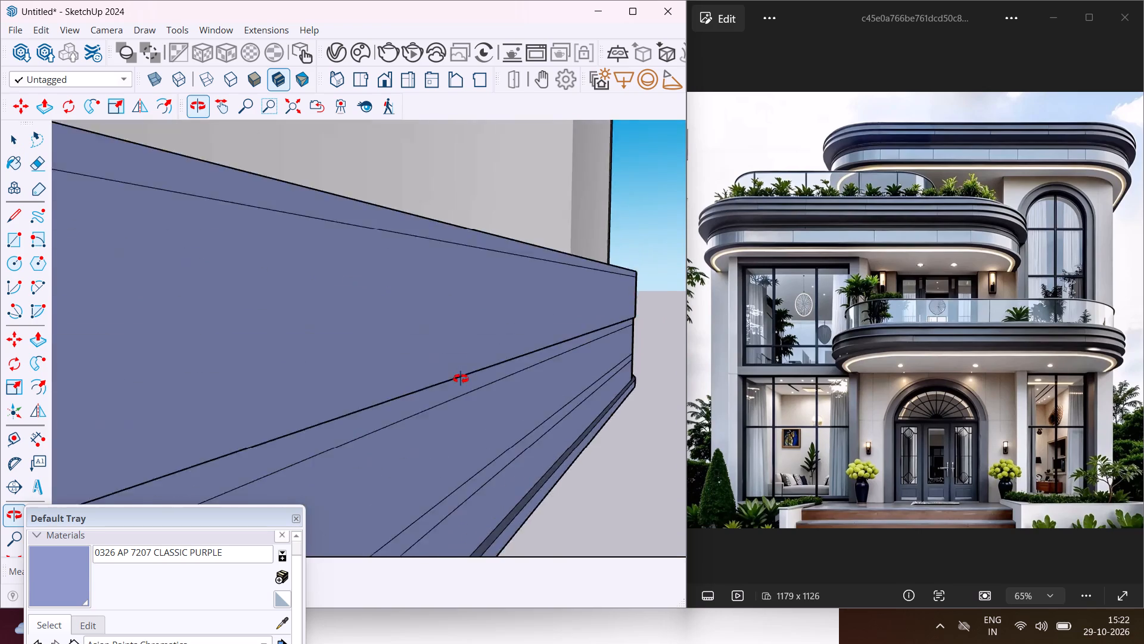
middle_drag(461, 379, 472, 420)
scroll(481, 391, down, 18)
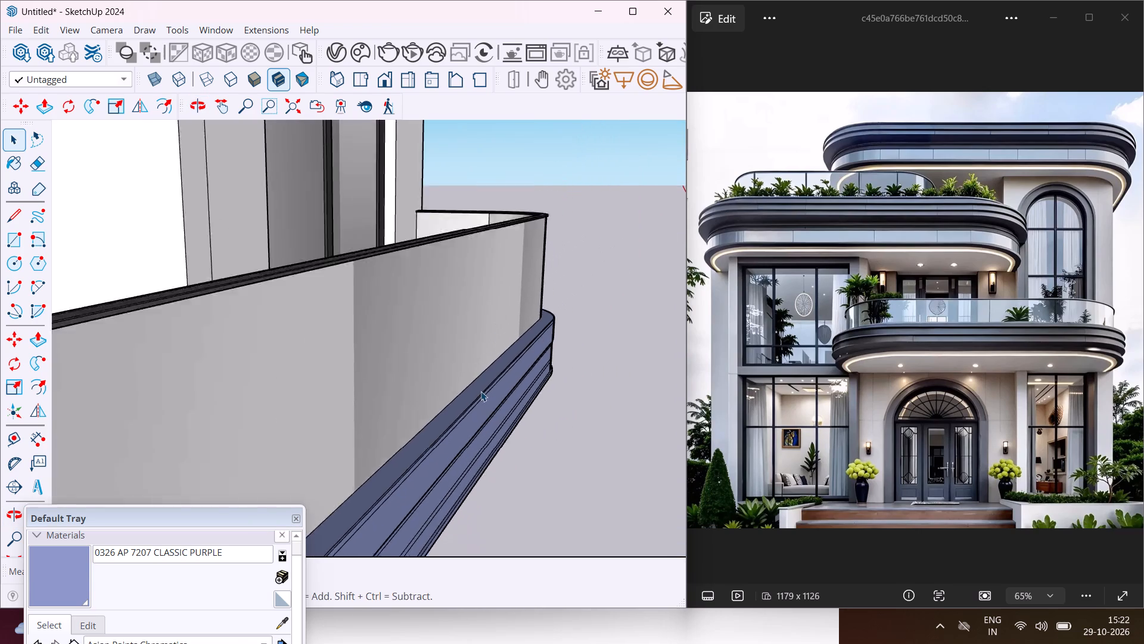
scroll(481, 391, down, 14)
middle_drag(368, 397, 382, 395)
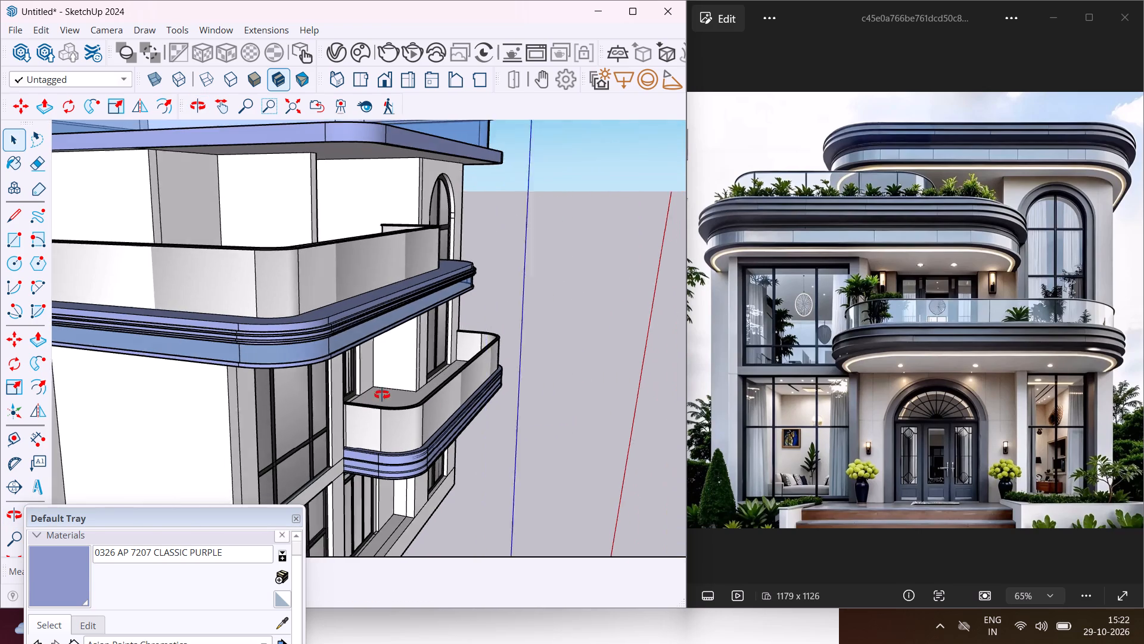
Examine the painted roof and balcony edges from the villa's side and from above, then the whole side elevation.
middle_drag(382, 395, 444, 402)
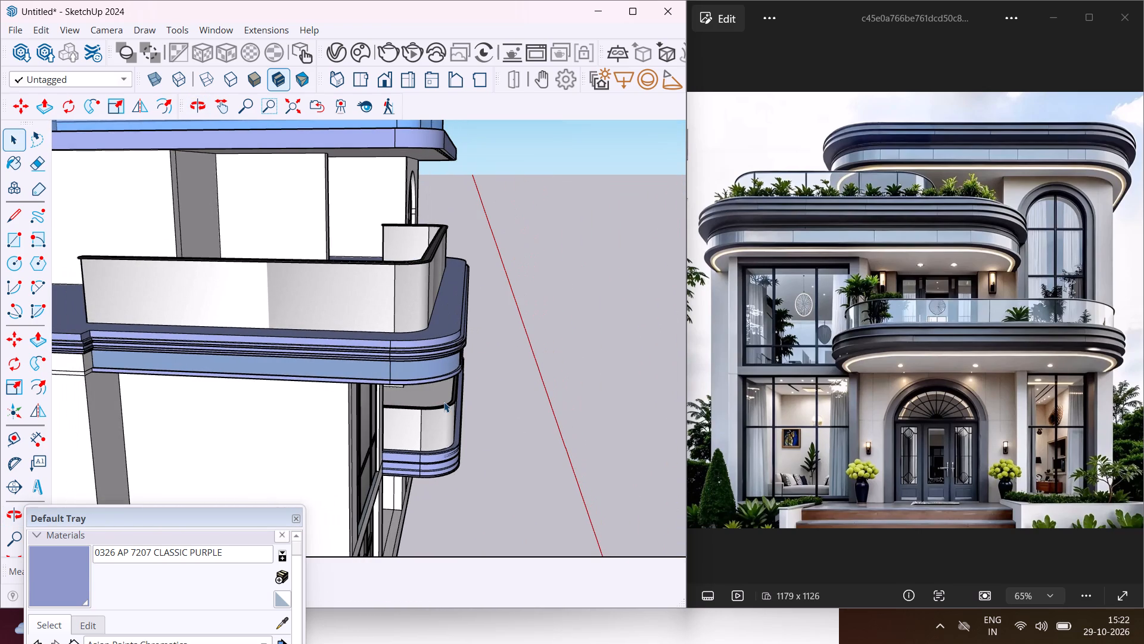
scroll(444, 402, down, 4)
middle_drag(444, 402, 361, 439)
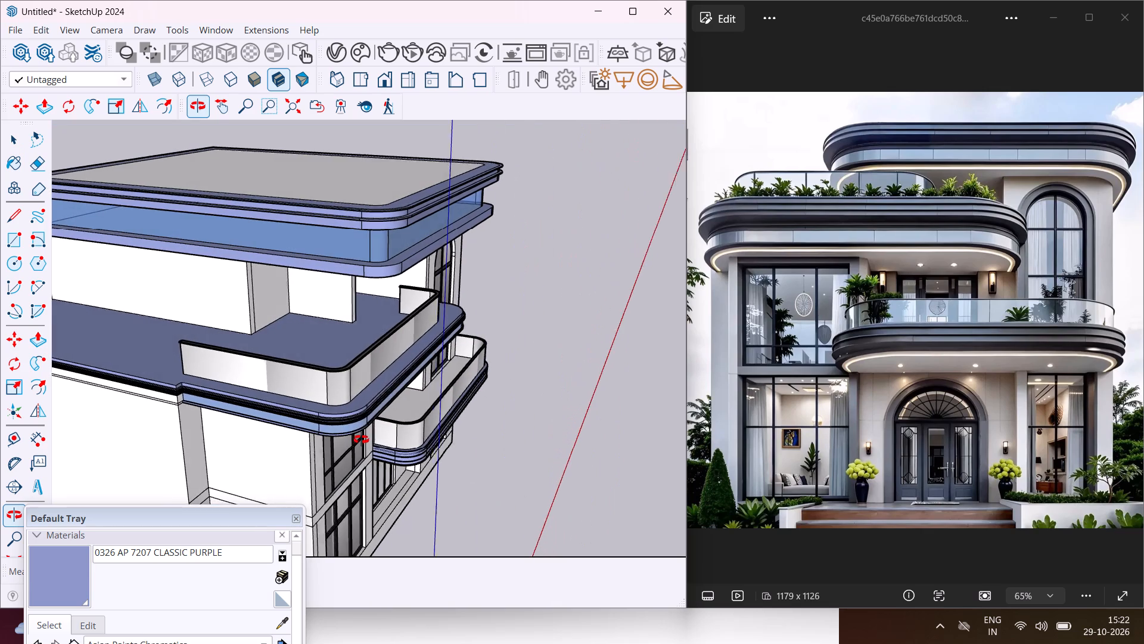
middle_drag(361, 439, 359, 441)
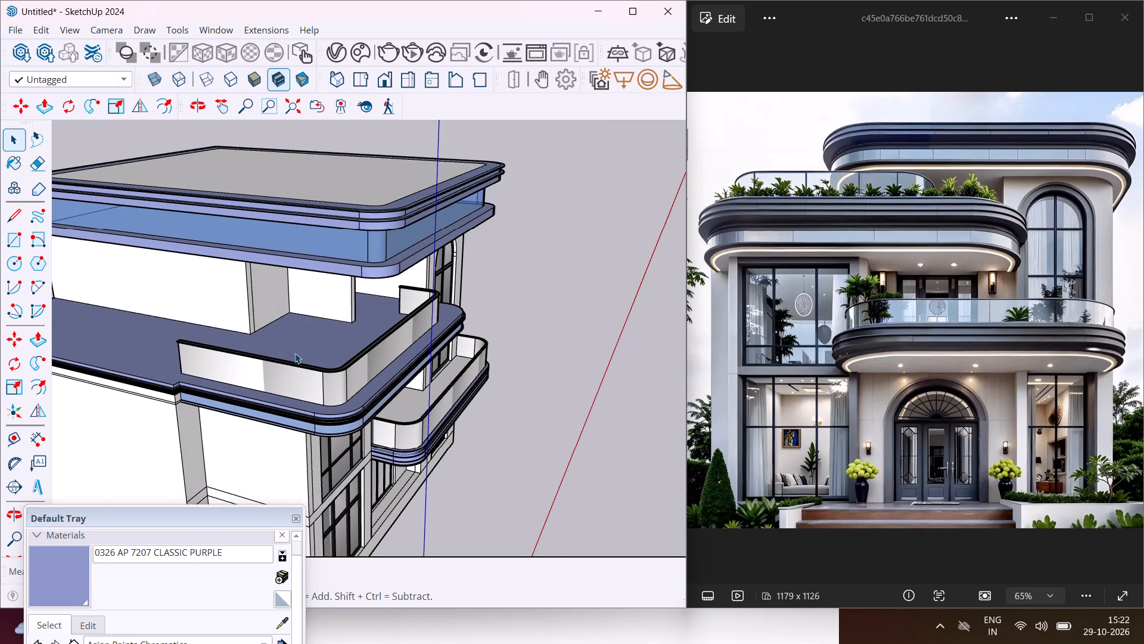
scroll(295, 353, down, 2)
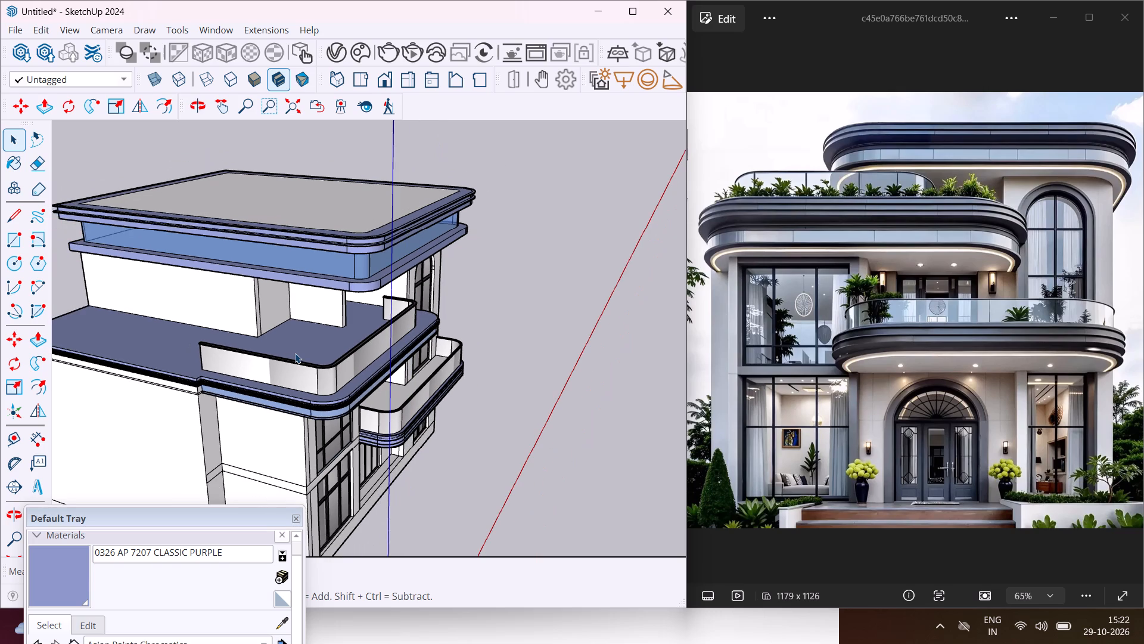
middle_drag(295, 353, 310, 249)
scroll(296, 259, down, 2)
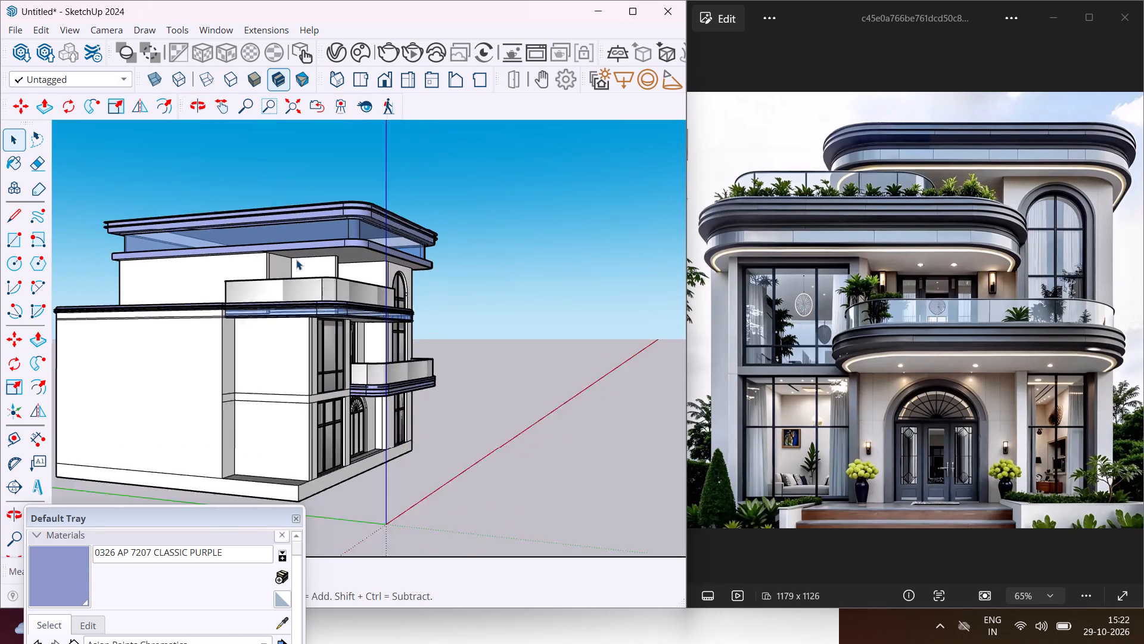
scroll(296, 259, down, 4)
Draw two vertical lines down the front plinth face, one on each side of the arched entrance, with the Line tool.
scroll(328, 429, up, 4)
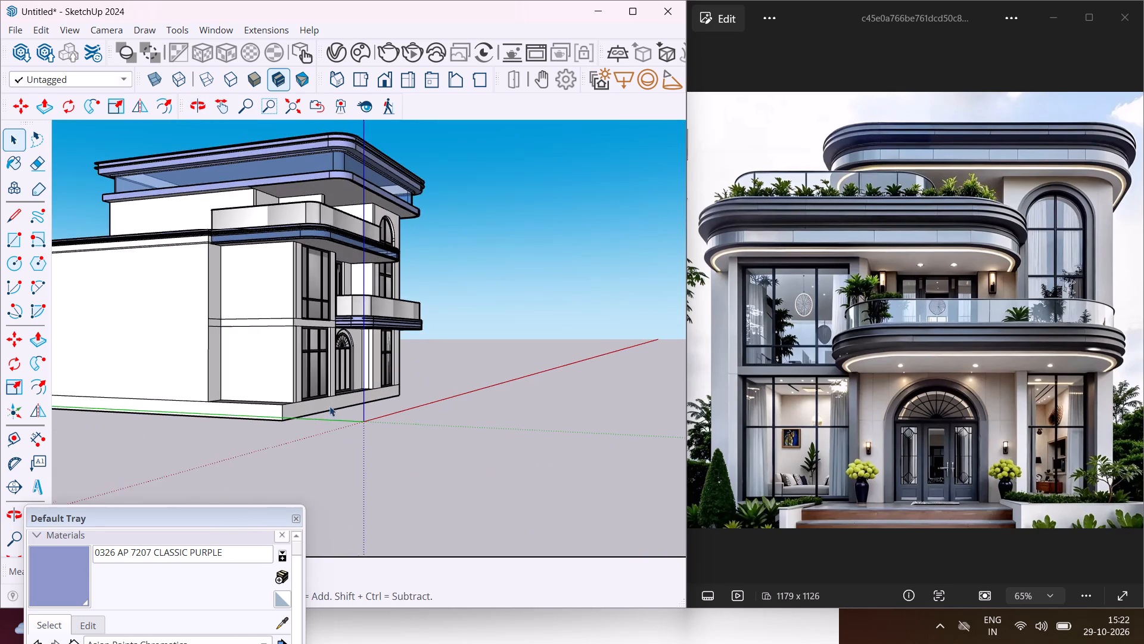
scroll(332, 401, up, 8)
middle_drag(332, 401, 257, 432)
scroll(257, 432, up, 3)
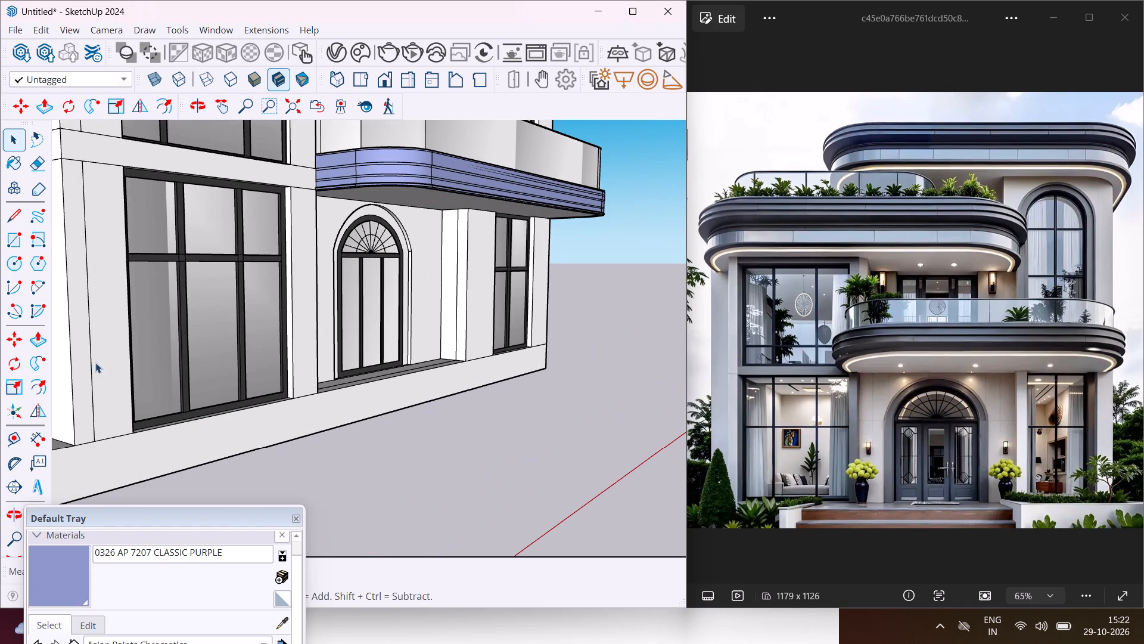
click(16, 218)
scroll(287, 427, up, 3)
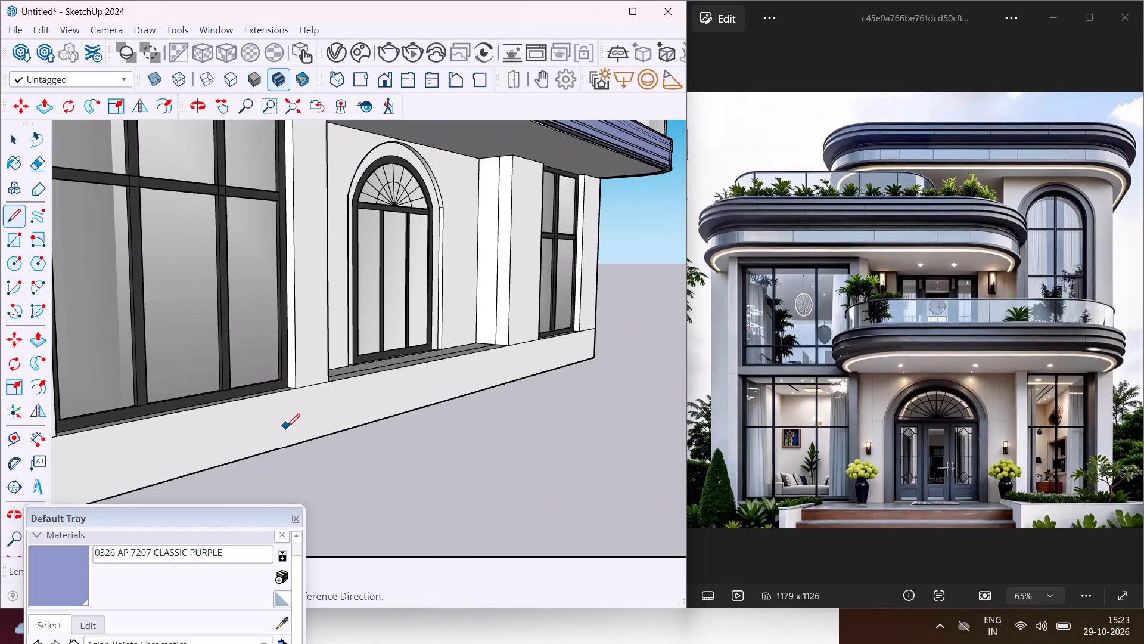
click(244, 401)
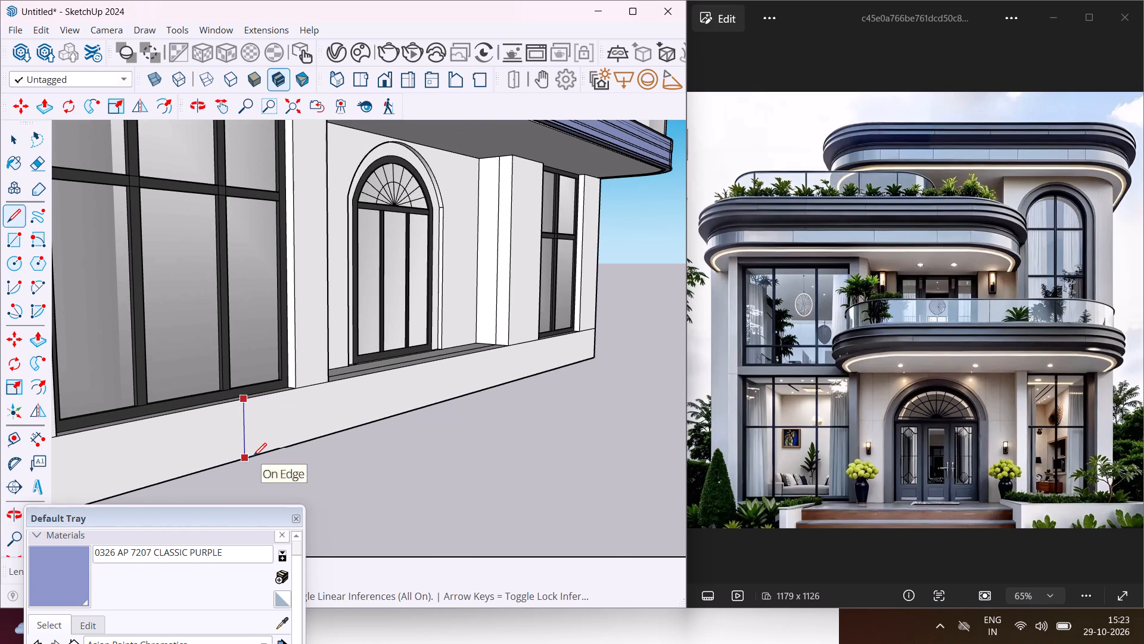
click(253, 456)
scroll(259, 417, down, 2)
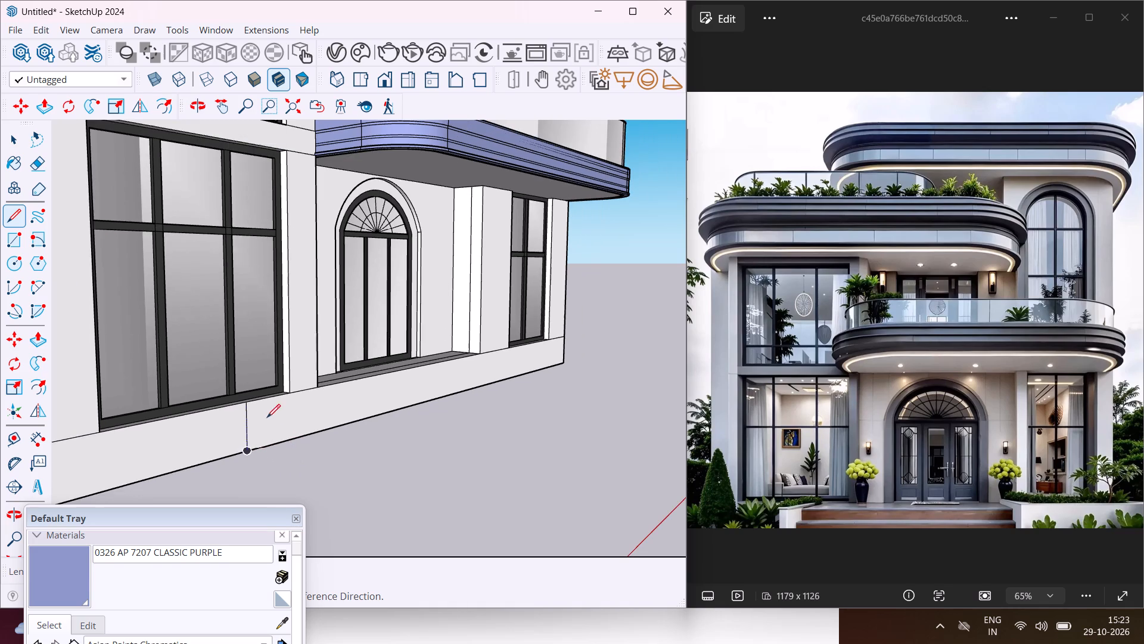
scroll(489, 354, up, 6)
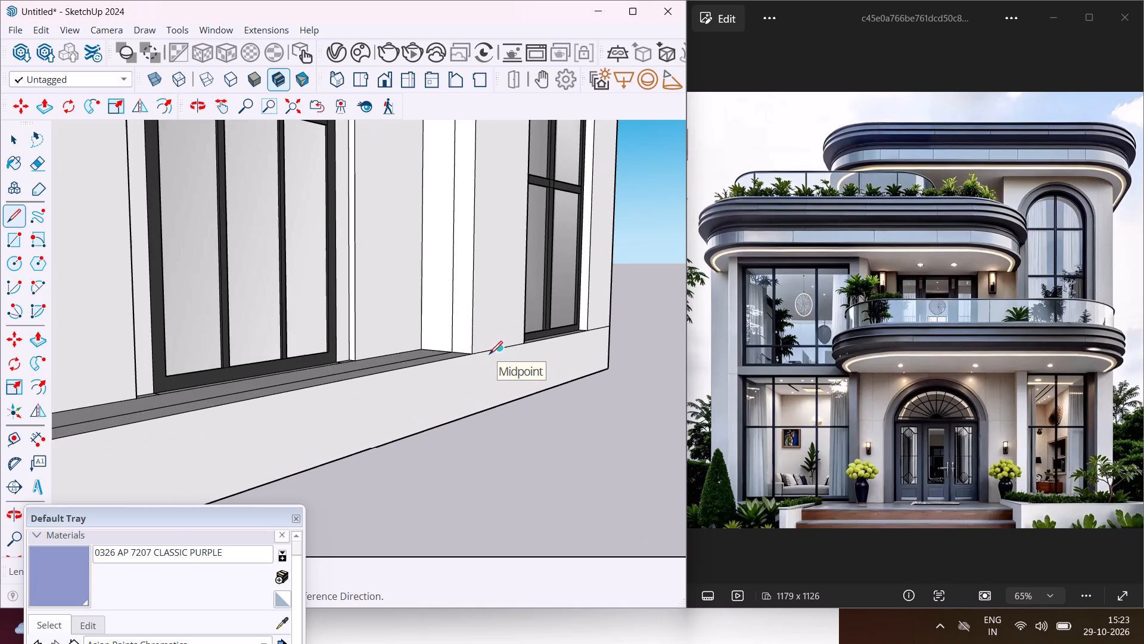
click(452, 363)
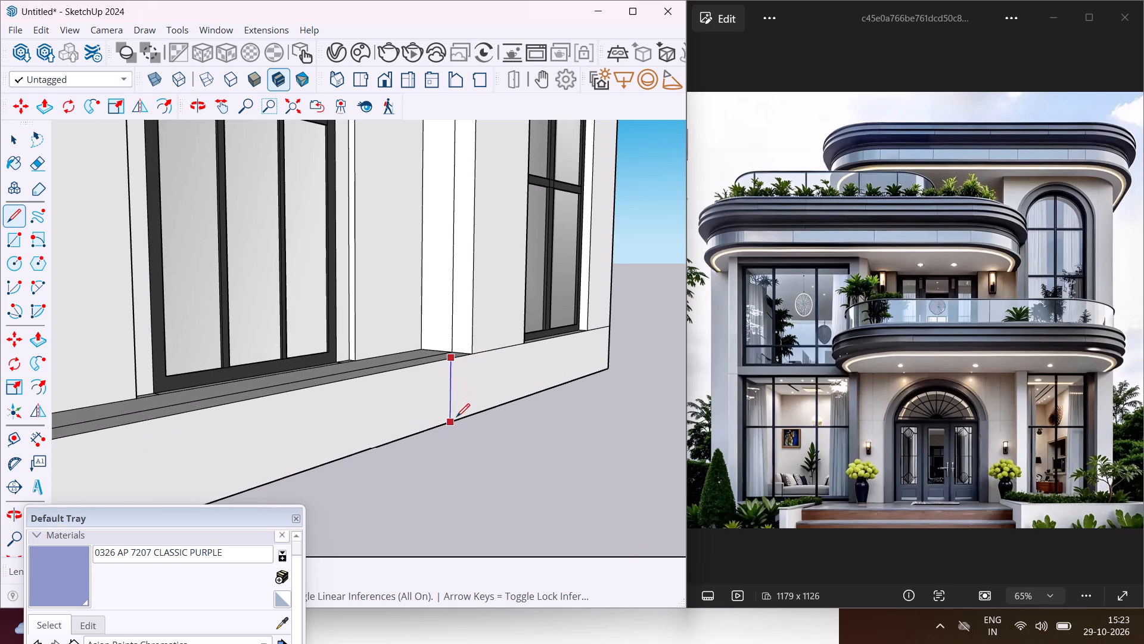
click(456, 417)
key(Escape)
key(space)
Extrude the plinth section in front of the arched entrance outward by 3' with Push/Pull.
click(400, 400)
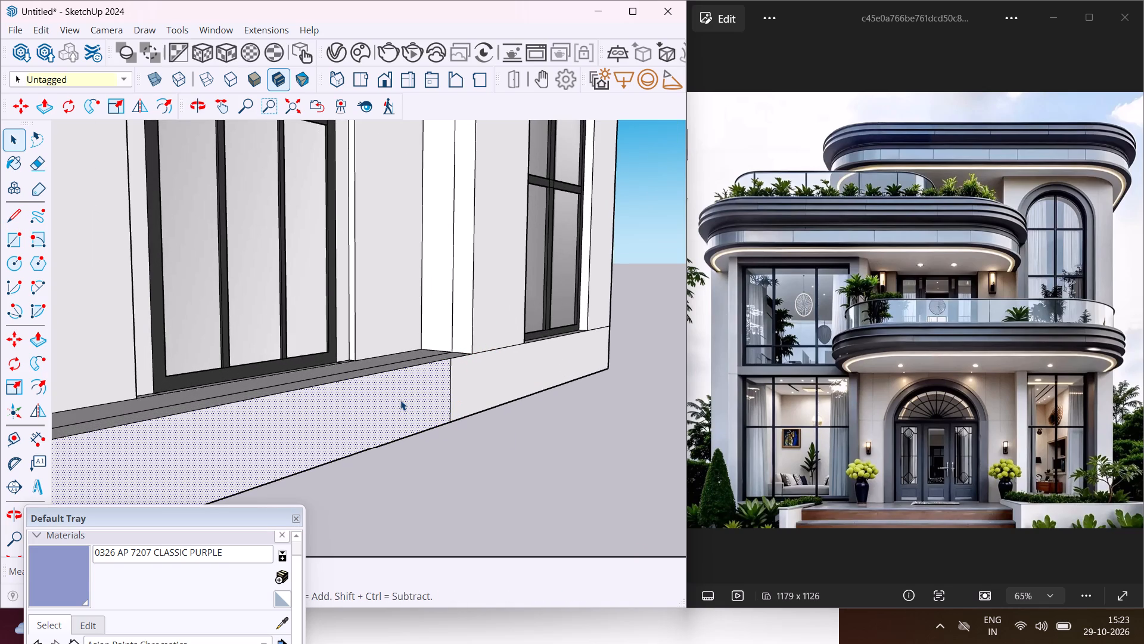
key(p)
click(400, 400)
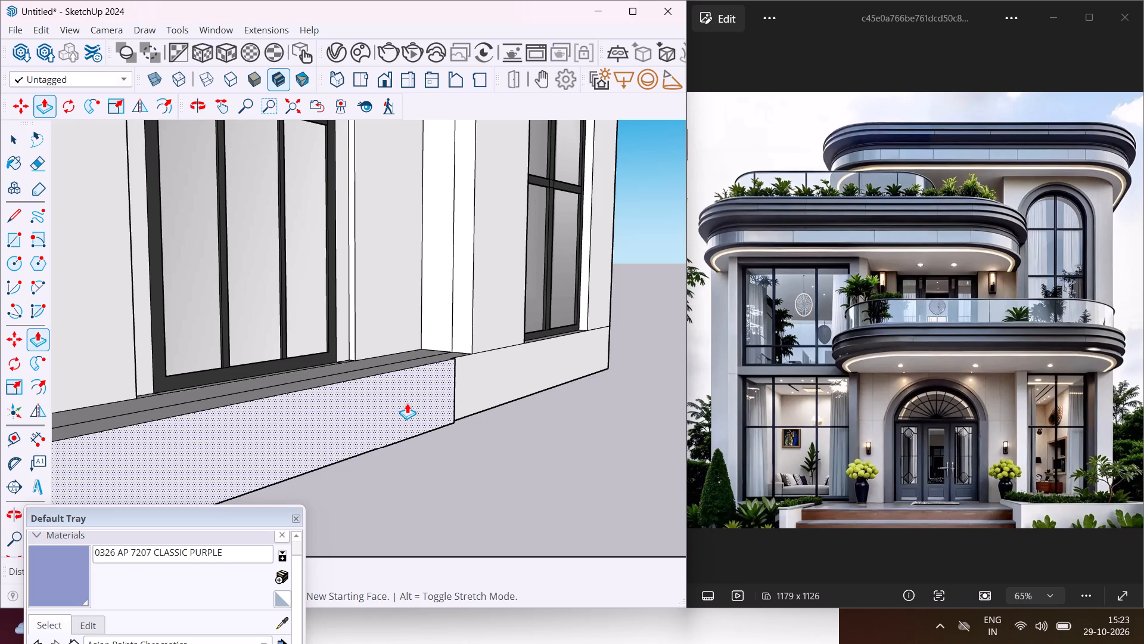
scroll(407, 403, down, 4)
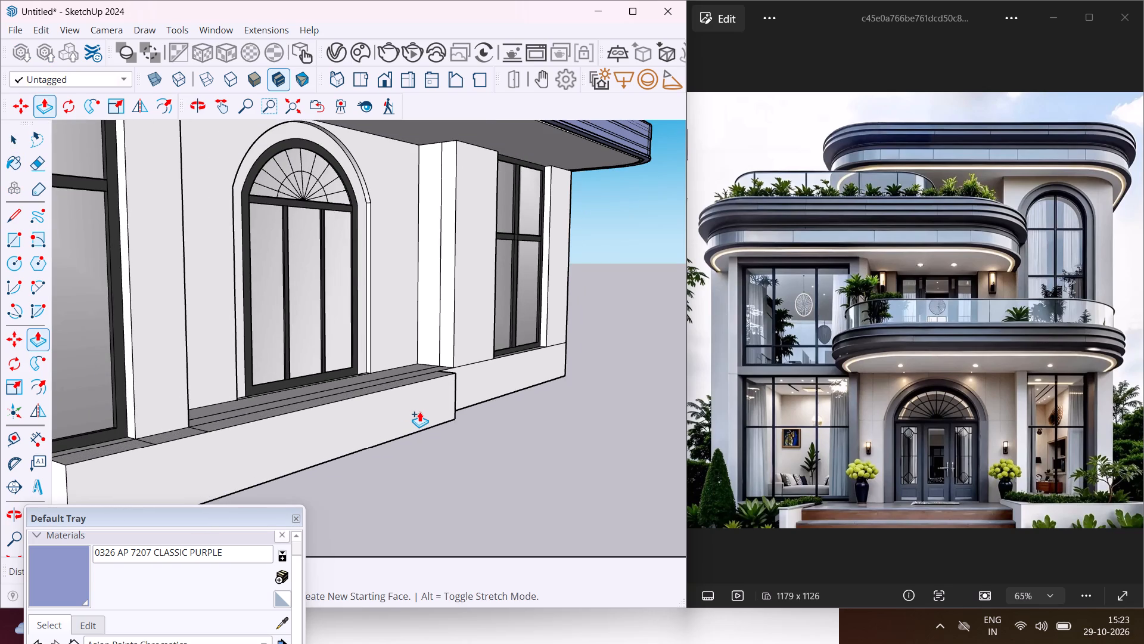
text(3')
key(Return)
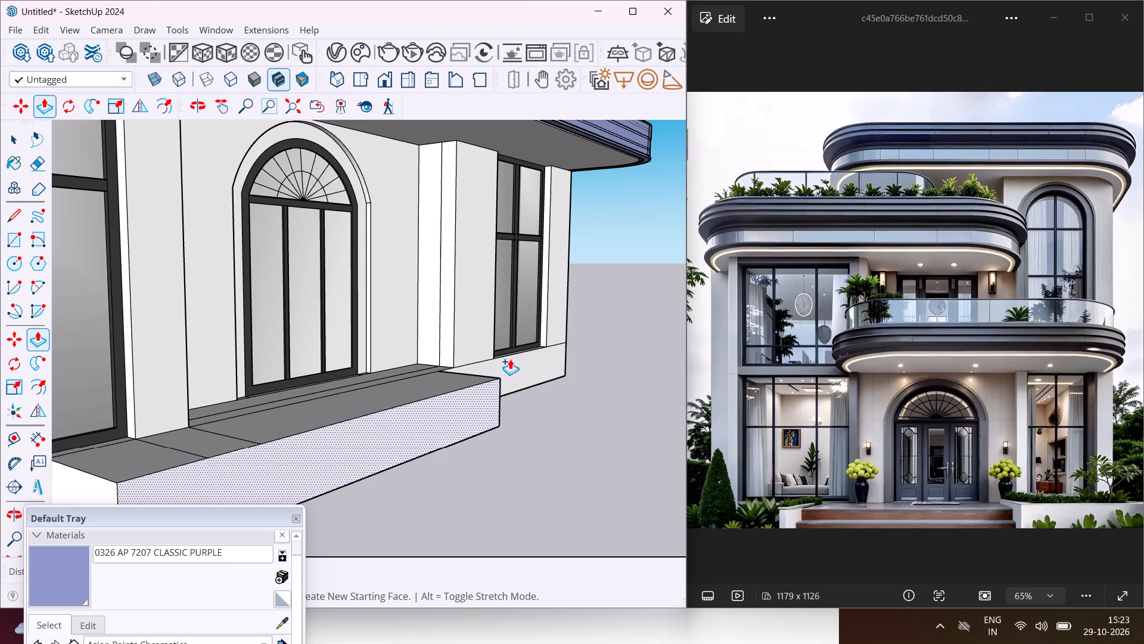
Pull the adjoining plinth section under the far window out flush with the front of the entrance platform.
scroll(510, 359, up, 2)
click(515, 364)
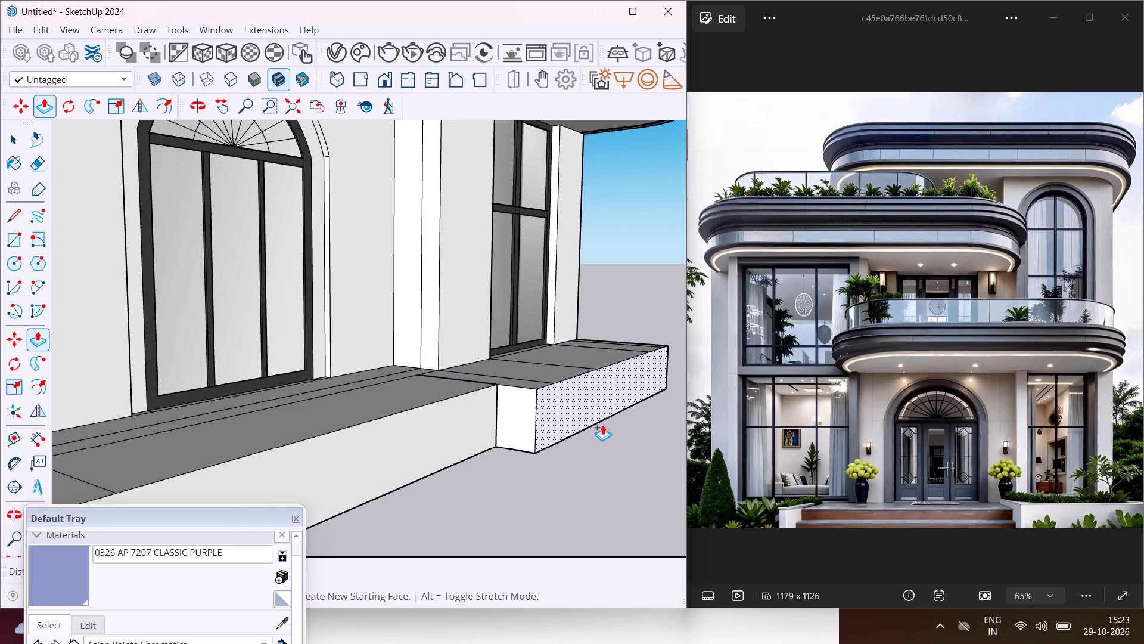
click(492, 436)
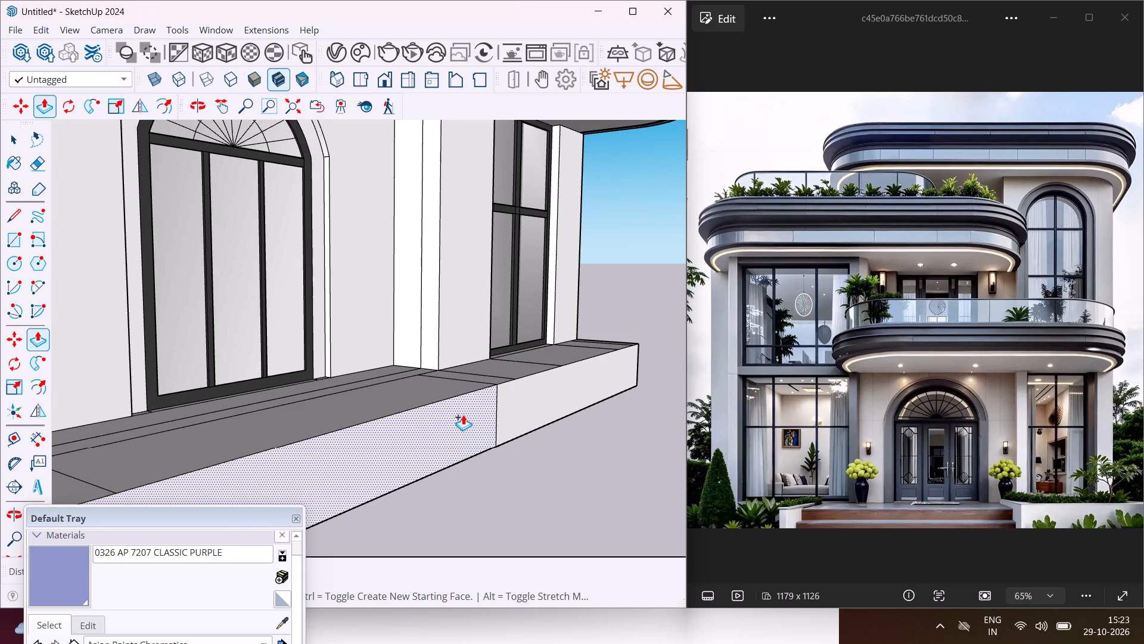
key(Escape)
key(space)
Draw two horizontal lines across the entrance platform's front face, dividing it into three strips for the steps.
scroll(490, 360, down, 5)
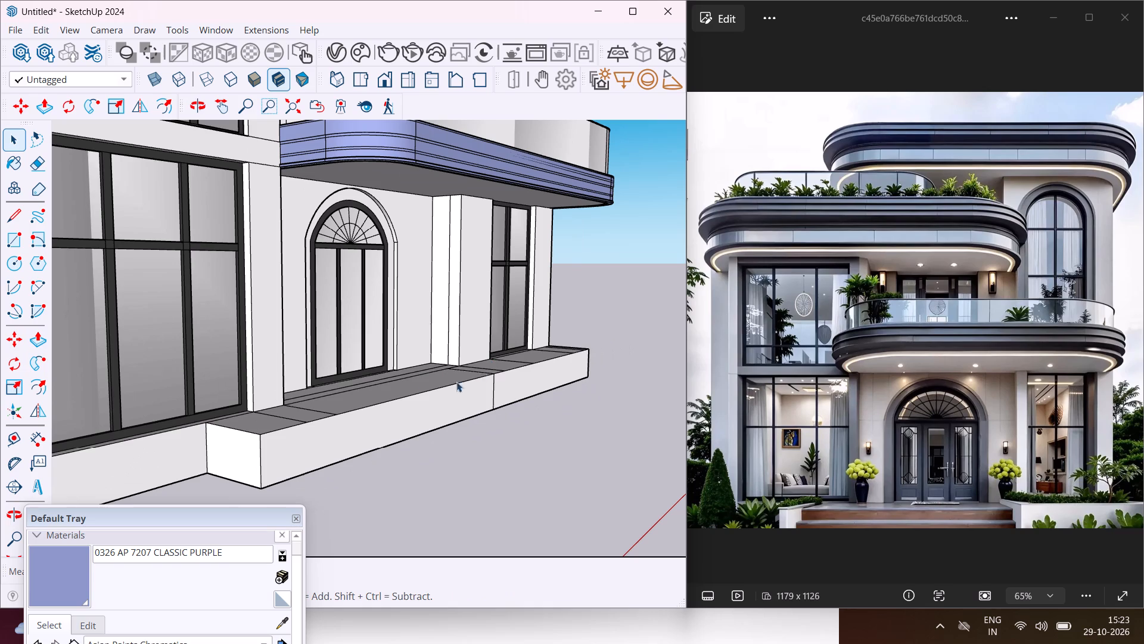
click(18, 210)
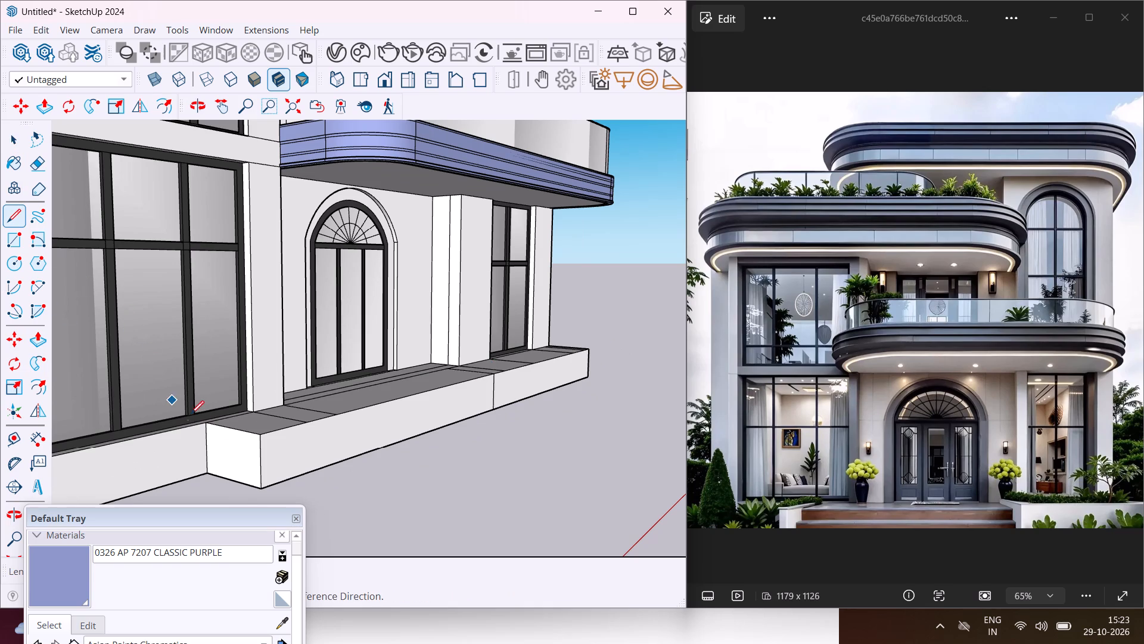
scroll(250, 453, up, 5)
click(265, 449)
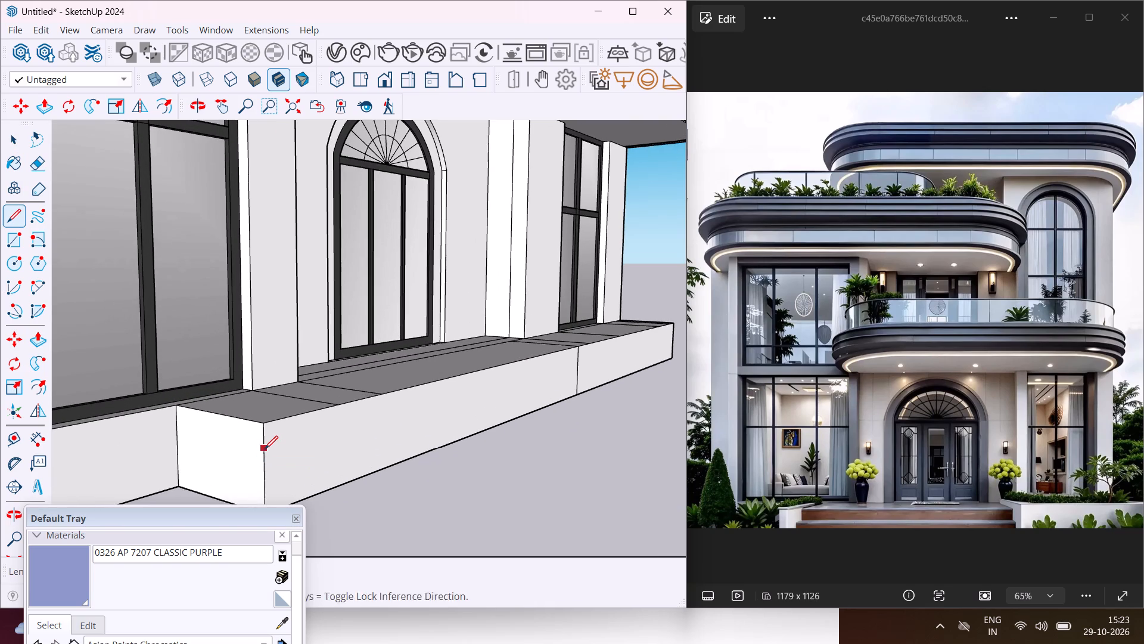
click(577, 364)
scroll(441, 405, down, 4)
scroll(346, 449, up, 3)
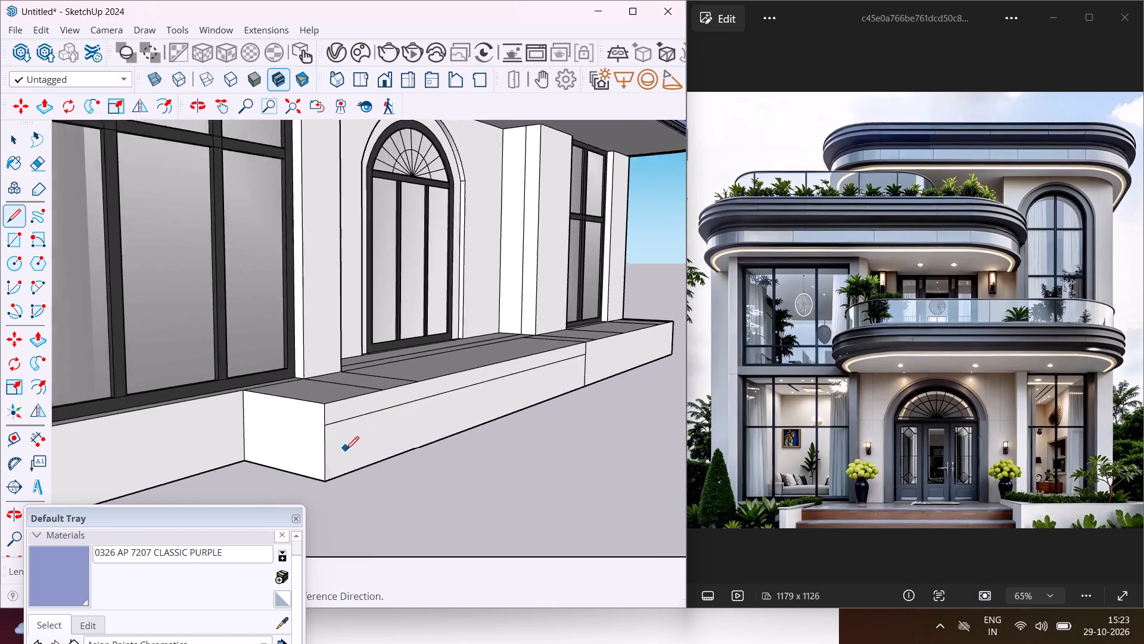
click(324, 456)
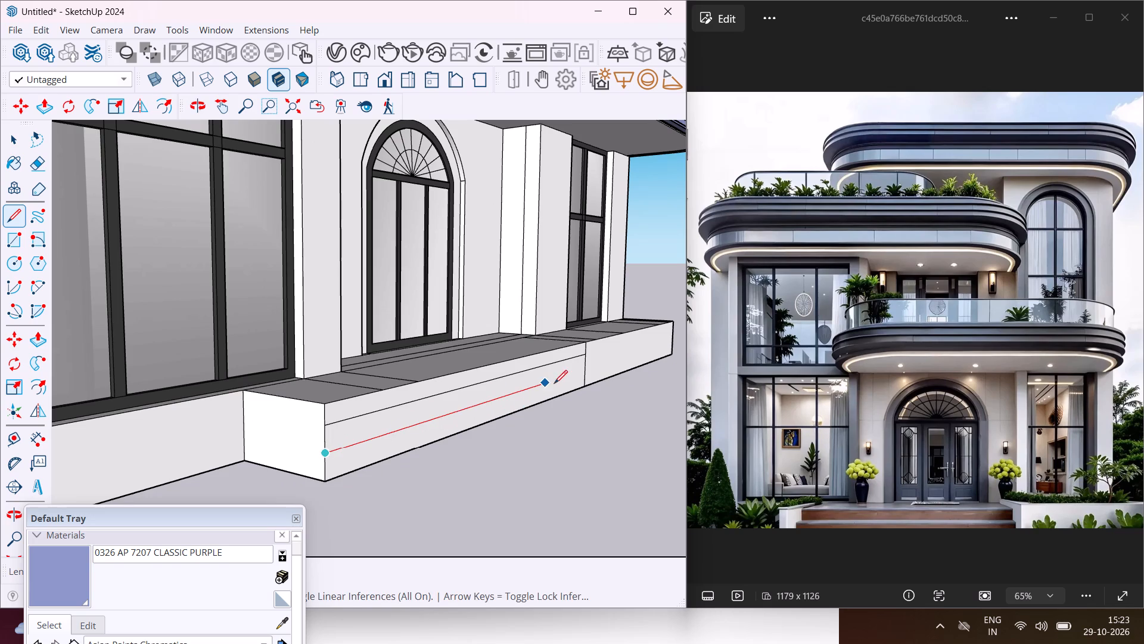
click(584, 373)
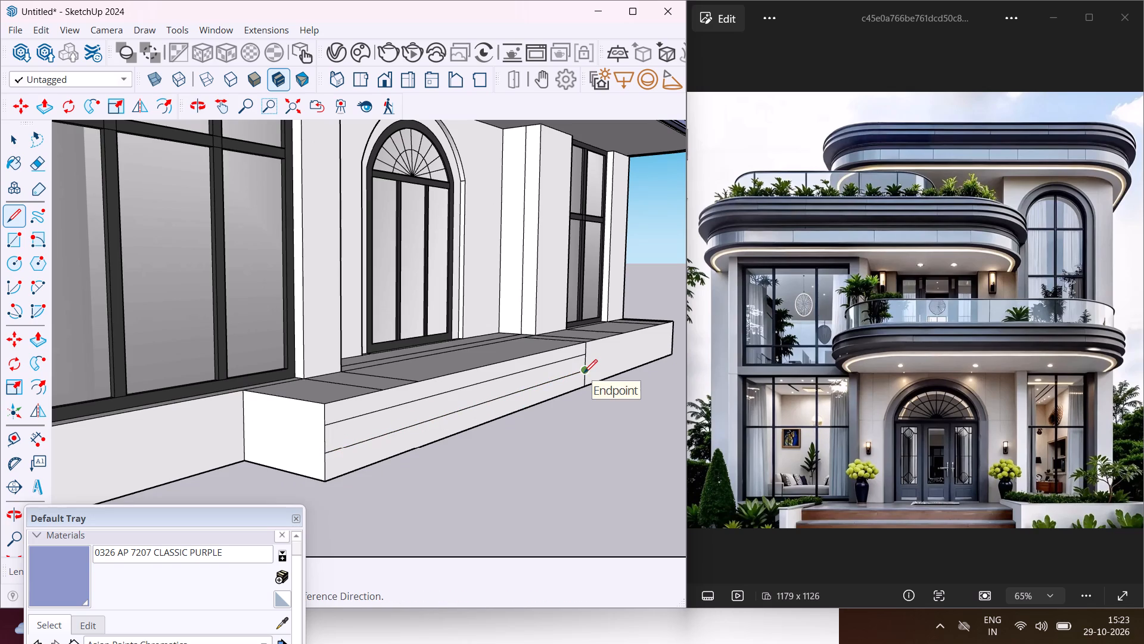
key(Escape)
key(space)
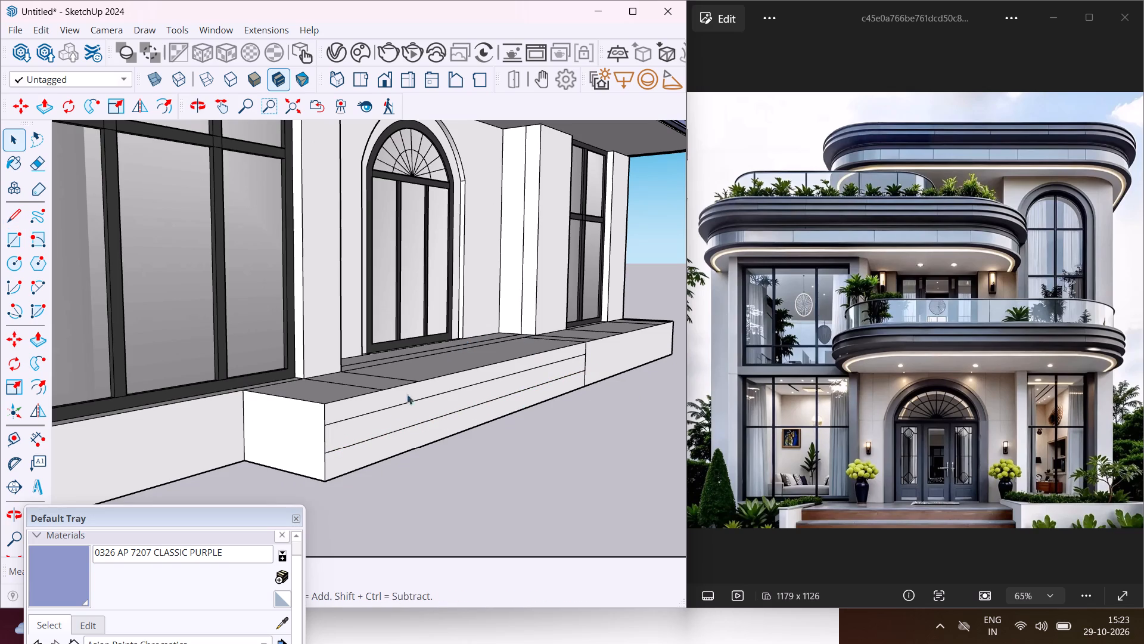
Form the entrance steps with Push/Pull, pushing the top strip in 1' and pulling the bottom strip out 1'.
scroll(351, 449, up, 2)
middle_drag(351, 453, 393, 467)
scroll(408, 433, up, 2)
click(408, 432)
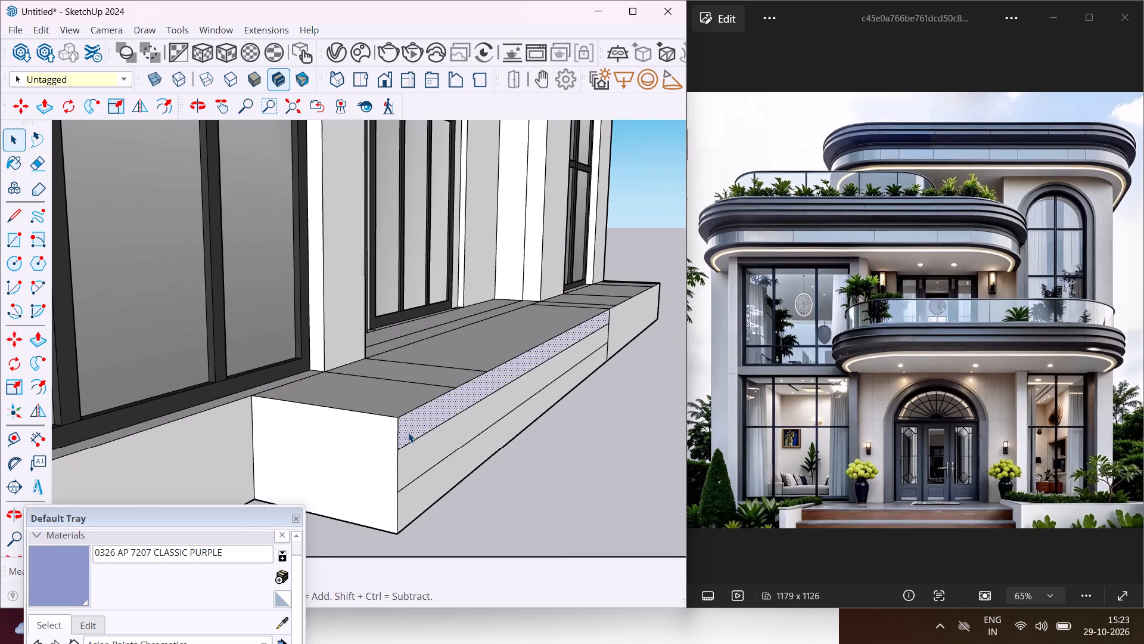
key(p)
click(408, 432)
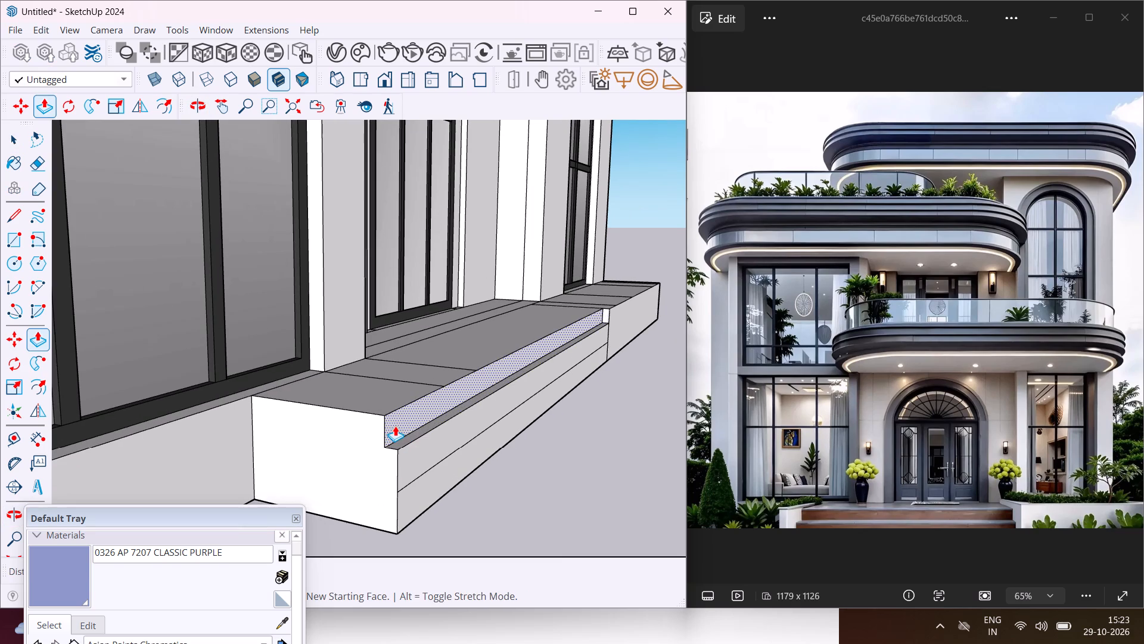
text(1')
key(Return)
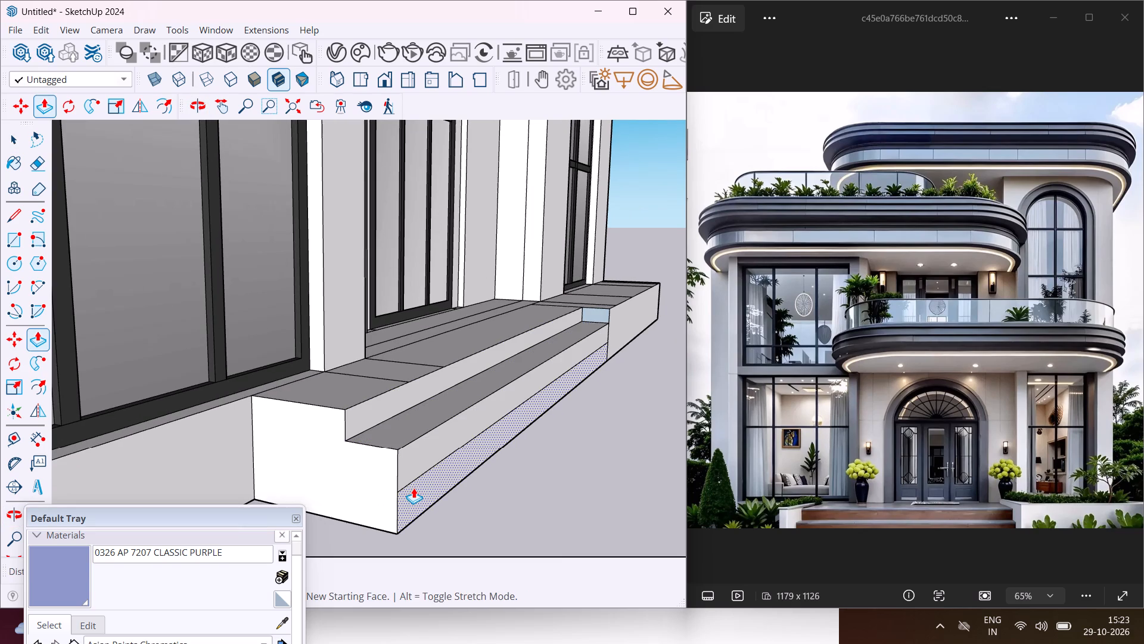
click(414, 488)
text(1')
key(Return)
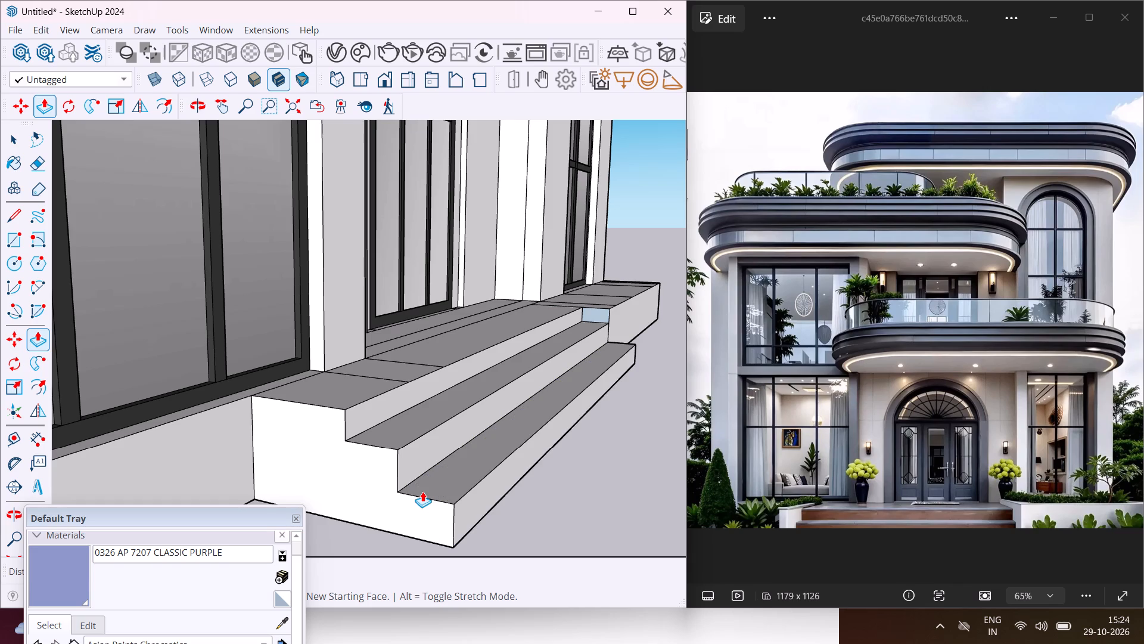
Pull the front face of the plinth block beside the steps out flush with the lowest step.
scroll(386, 456, down, 3)
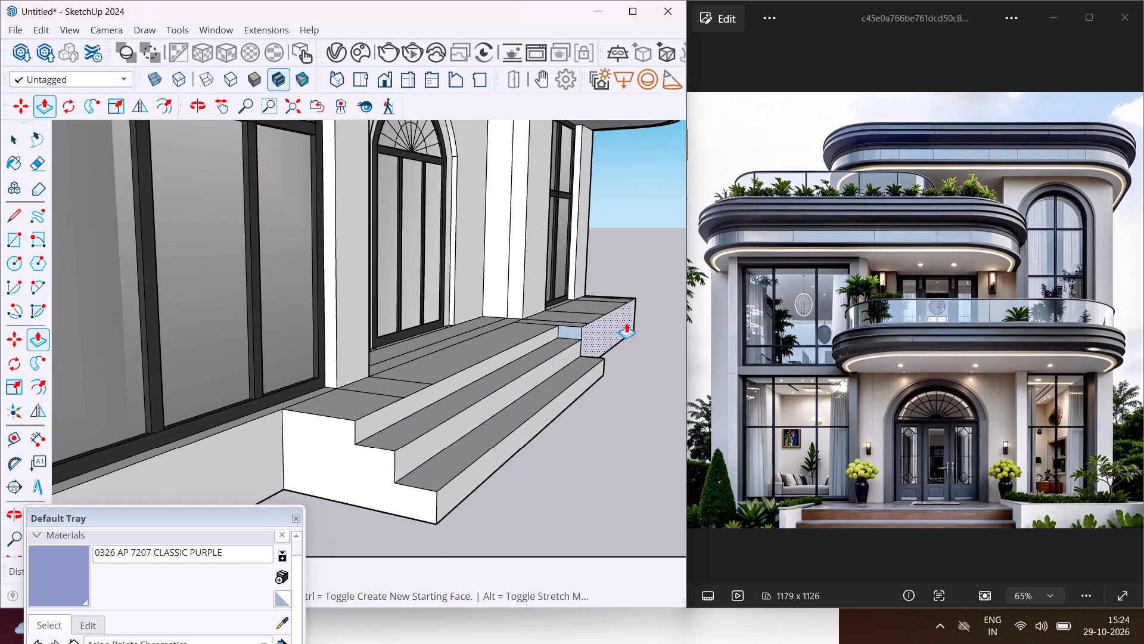
scroll(617, 319, up, 7)
click(580, 346)
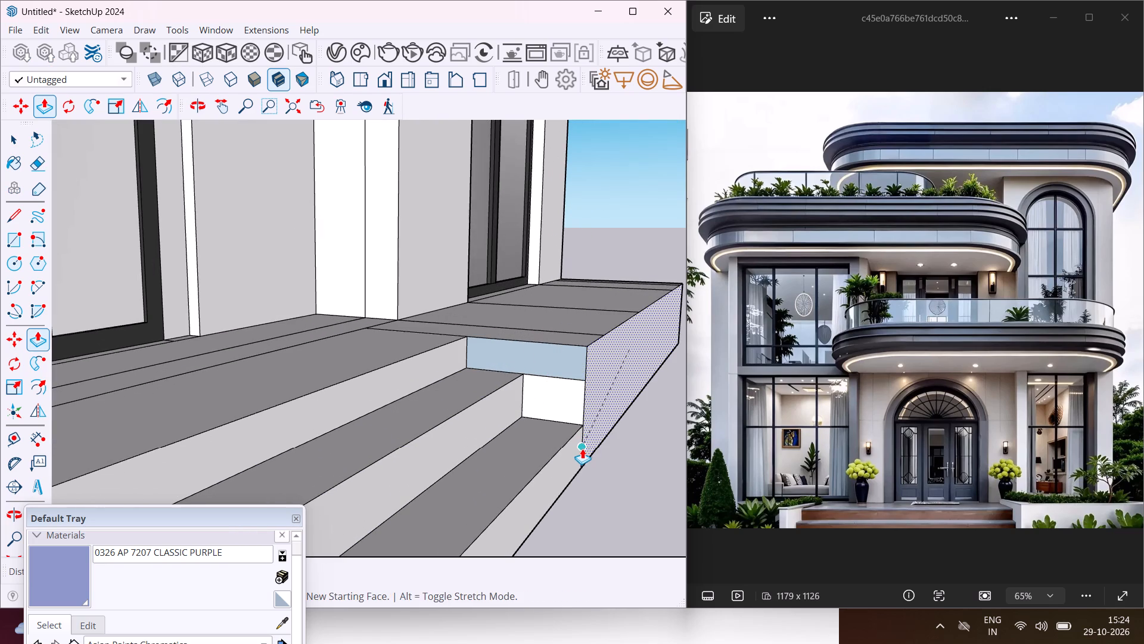
click(582, 448)
key(Escape)
key(space)
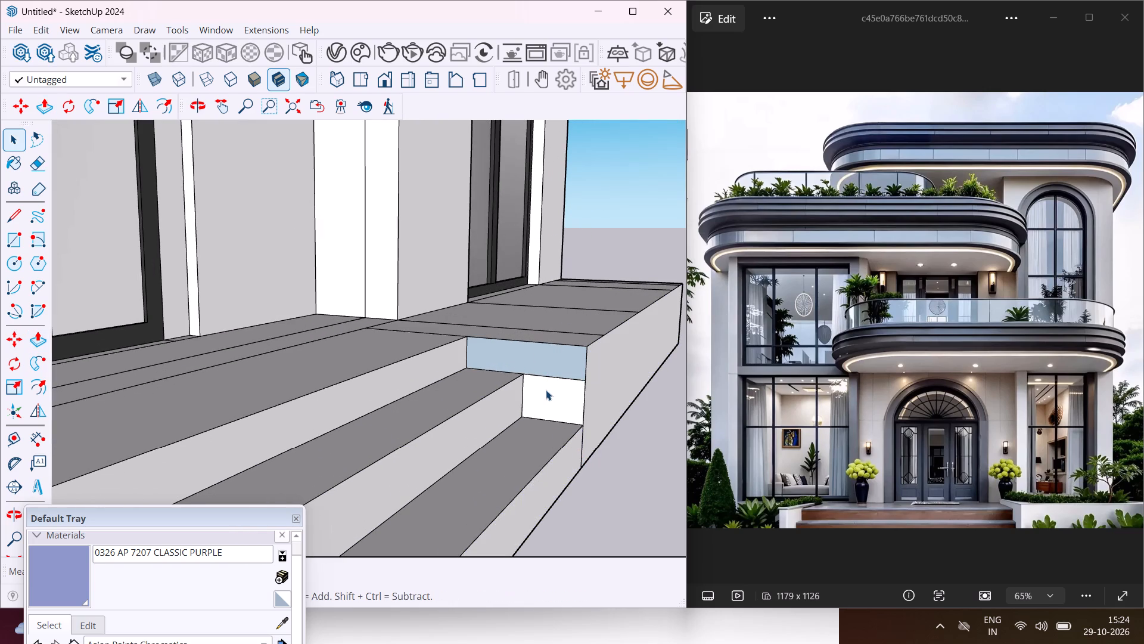
Erase the horizontal edge dividing the side face of that plinth block above the lowest step.
key(e)
scroll(546, 386, up, 3)
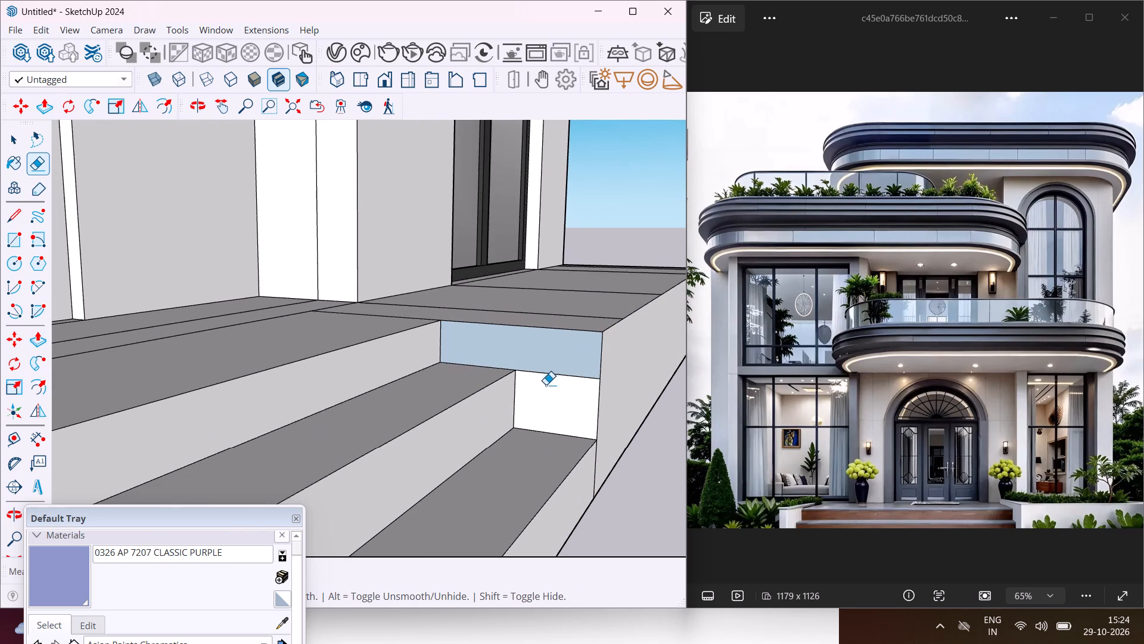
click(548, 374)
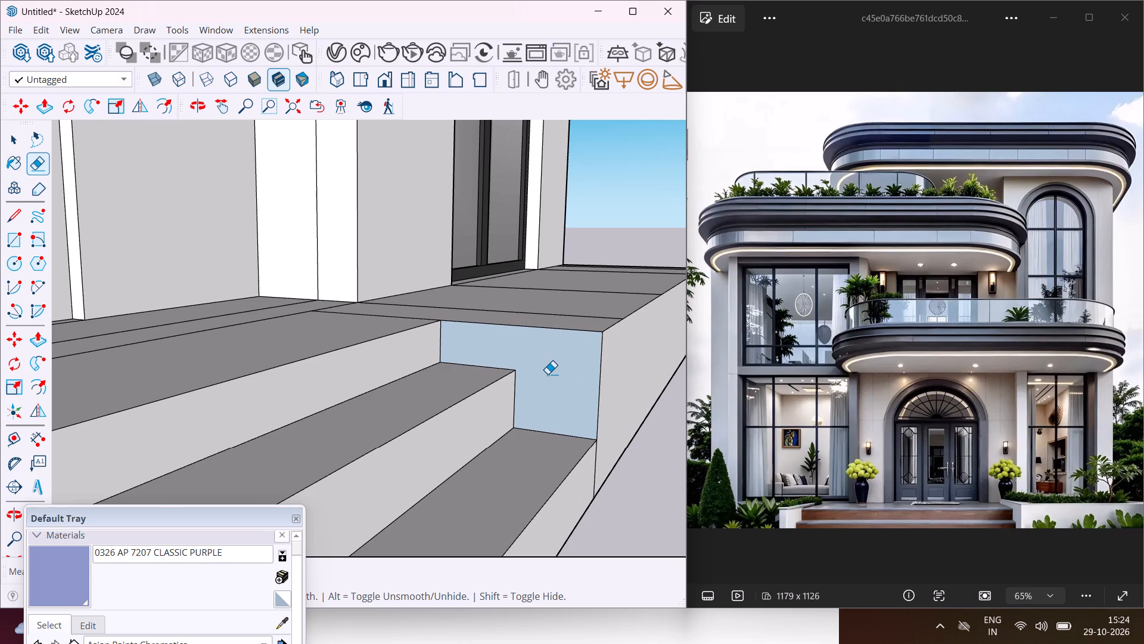
Undo the last edge erasure on the side face of the plinth block beside the steps.
key(ctrl+z)
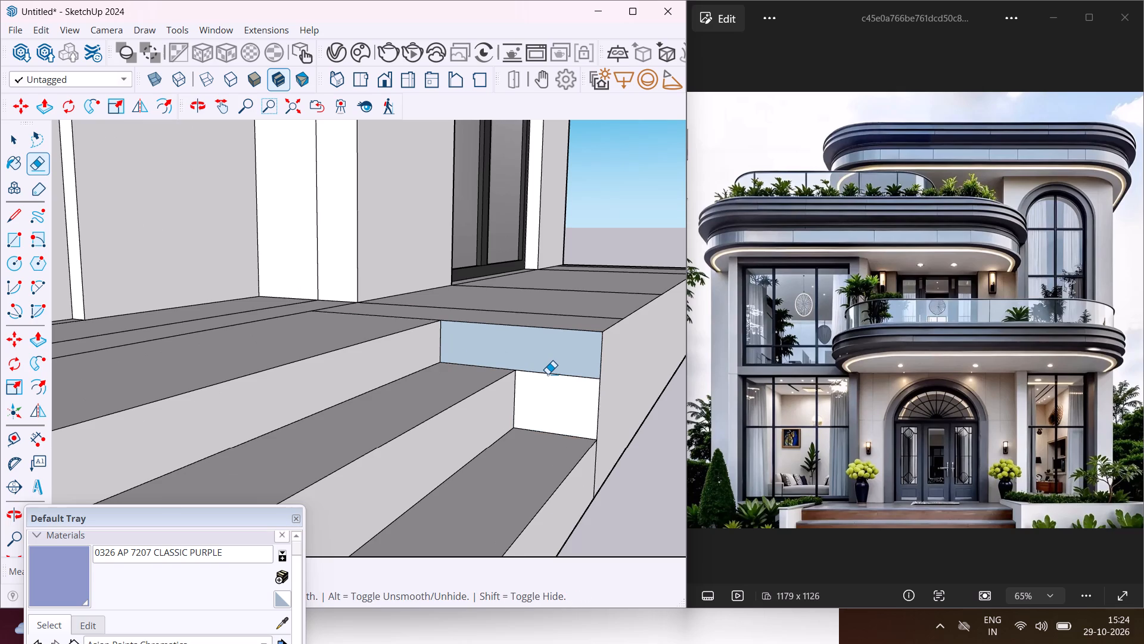
key(Escape)
key(space)
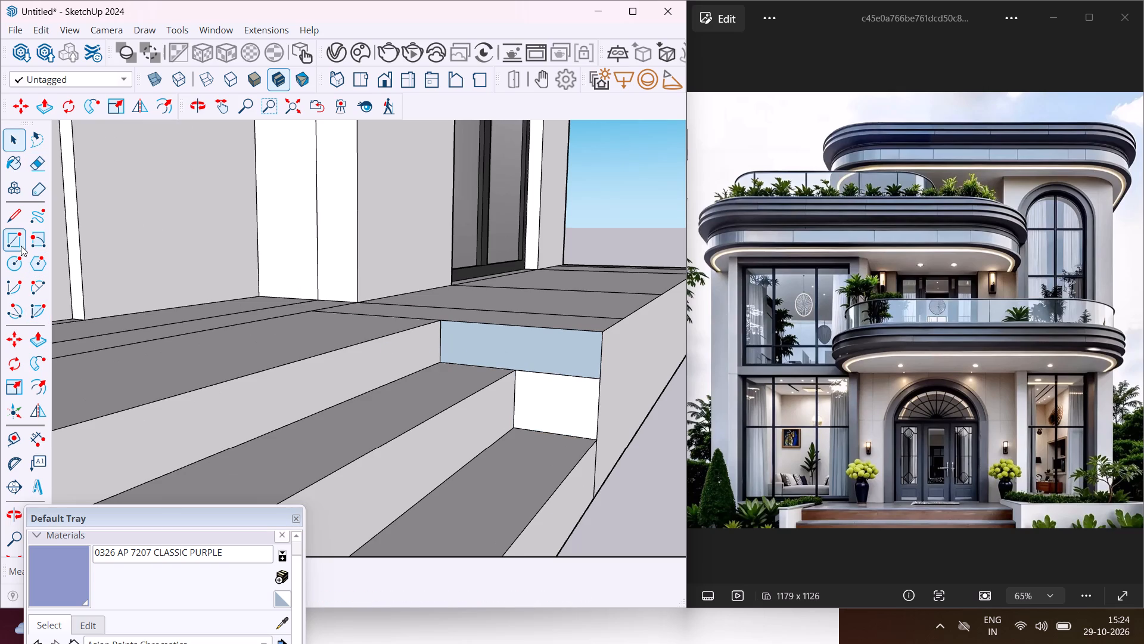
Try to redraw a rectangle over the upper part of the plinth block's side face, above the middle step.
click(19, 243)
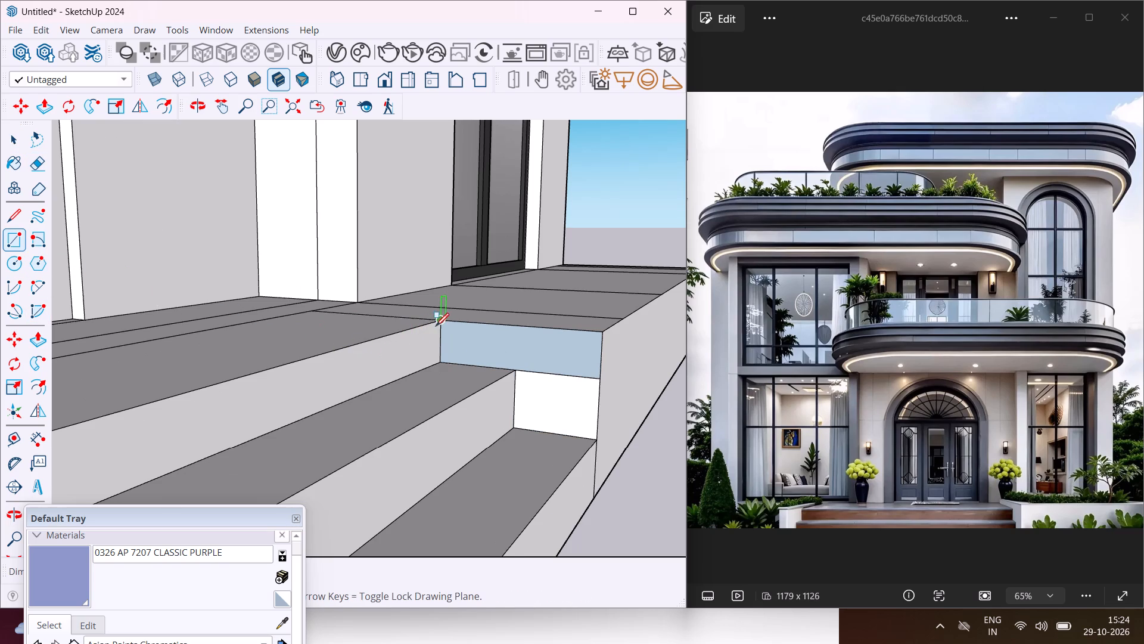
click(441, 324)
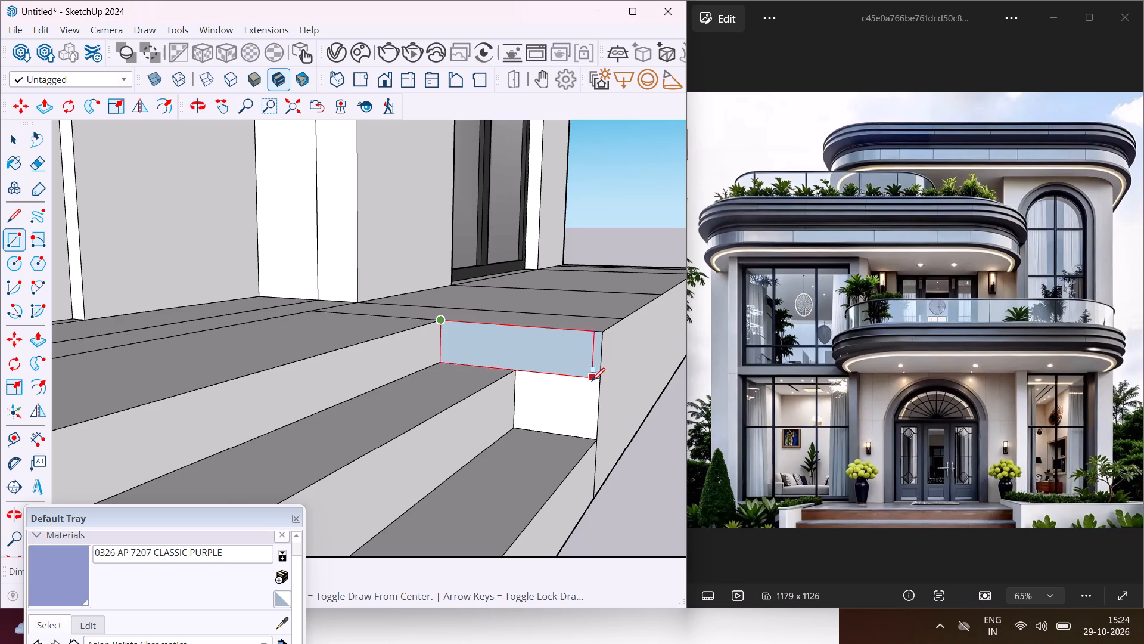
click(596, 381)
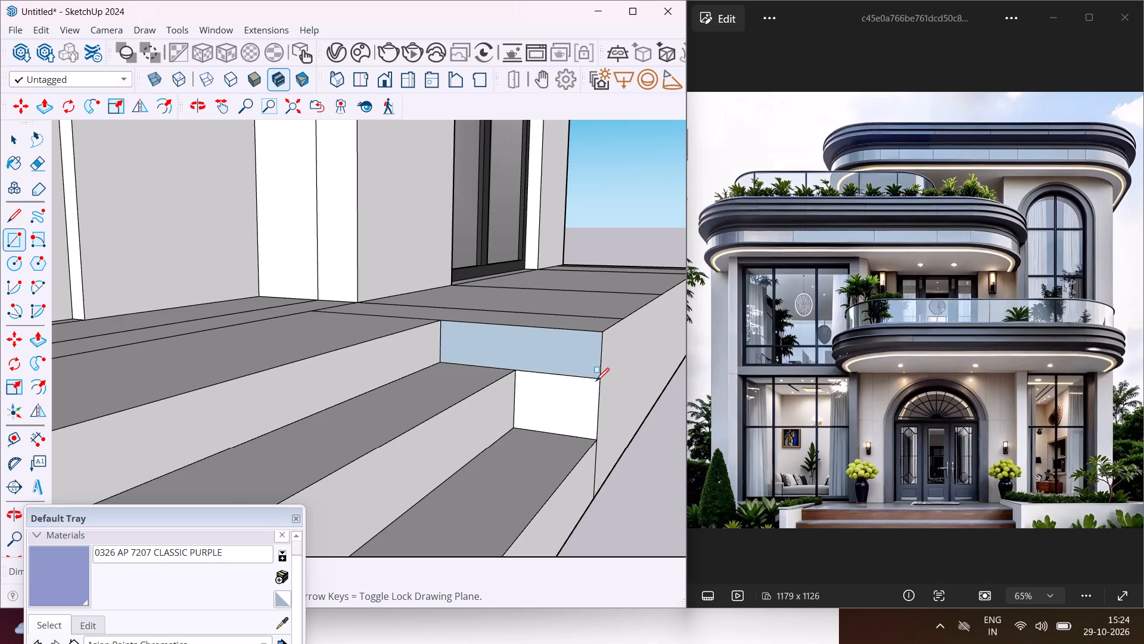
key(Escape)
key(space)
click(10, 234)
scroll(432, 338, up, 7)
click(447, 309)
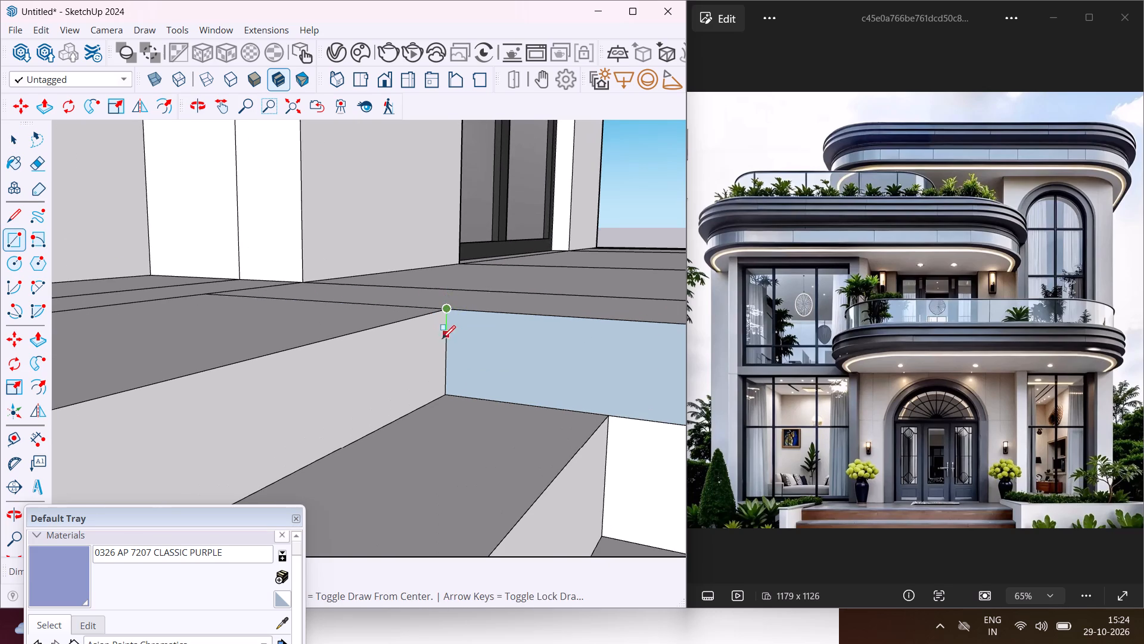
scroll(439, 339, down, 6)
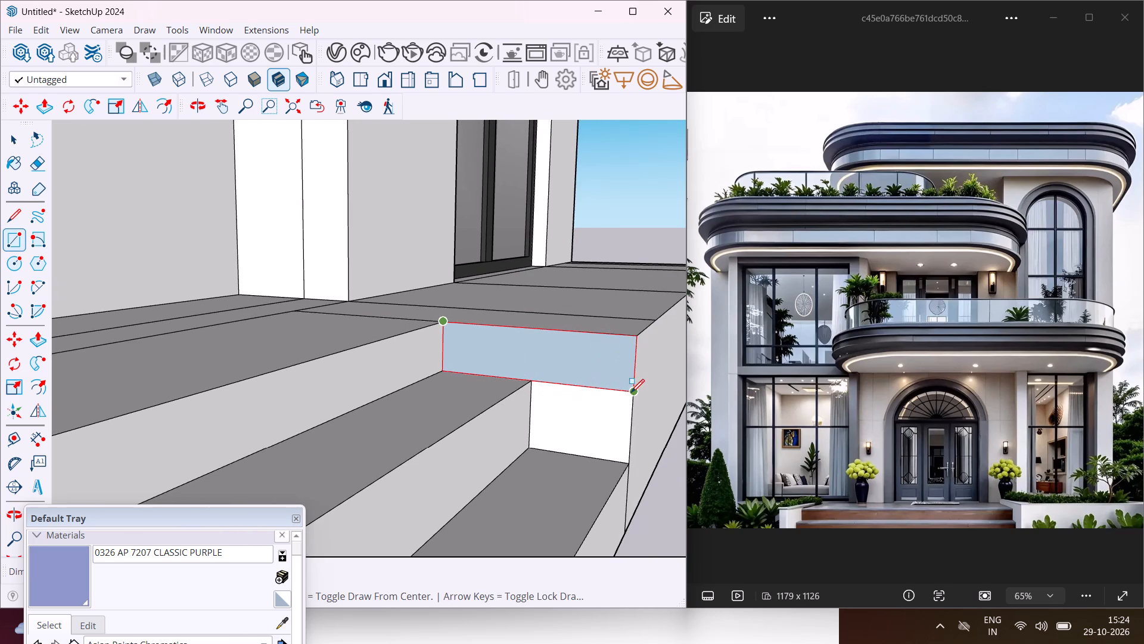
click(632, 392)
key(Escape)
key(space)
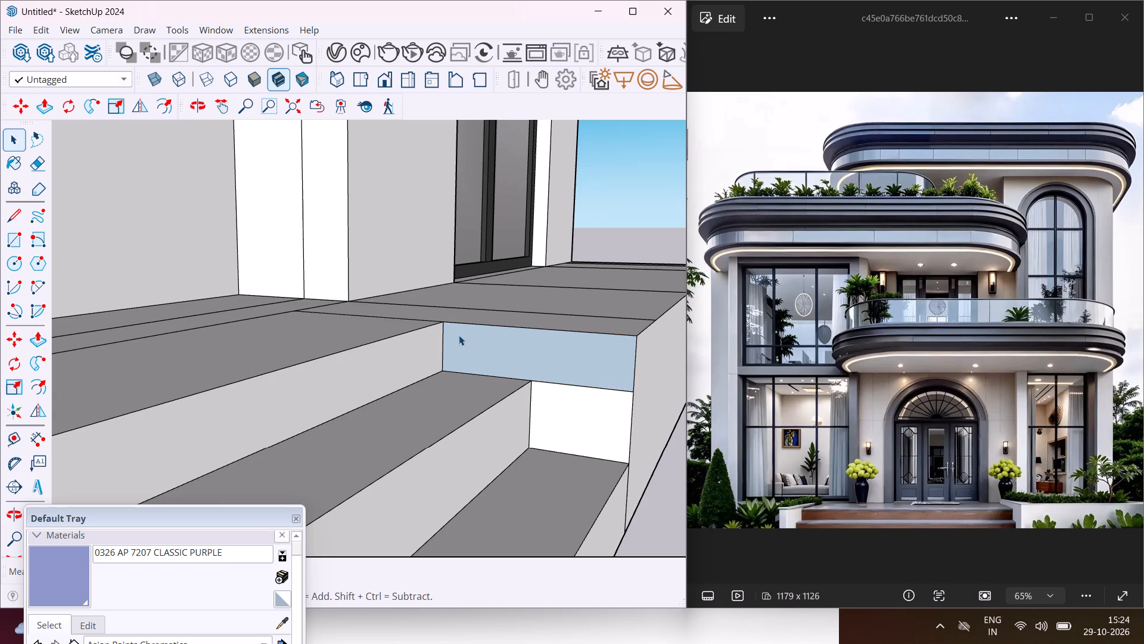
Erase the three cross edges dividing the top face of the plinth block.
scroll(458, 335, down, 4)
scroll(555, 336, up, 5)
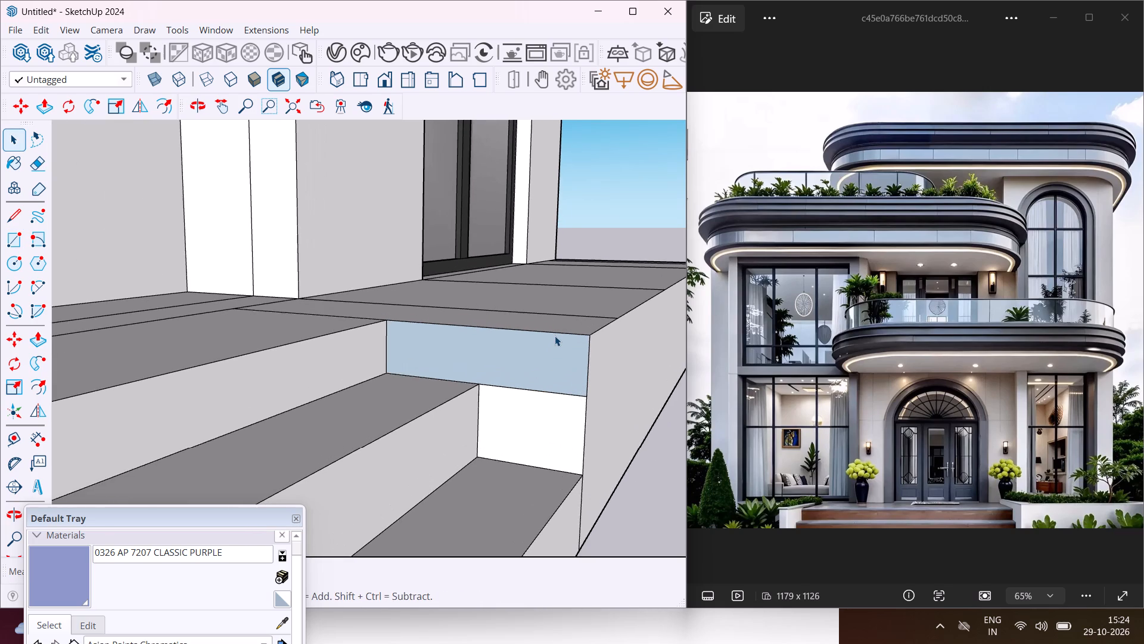
scroll(555, 336, up, 2)
middle_drag(555, 336, 559, 437)
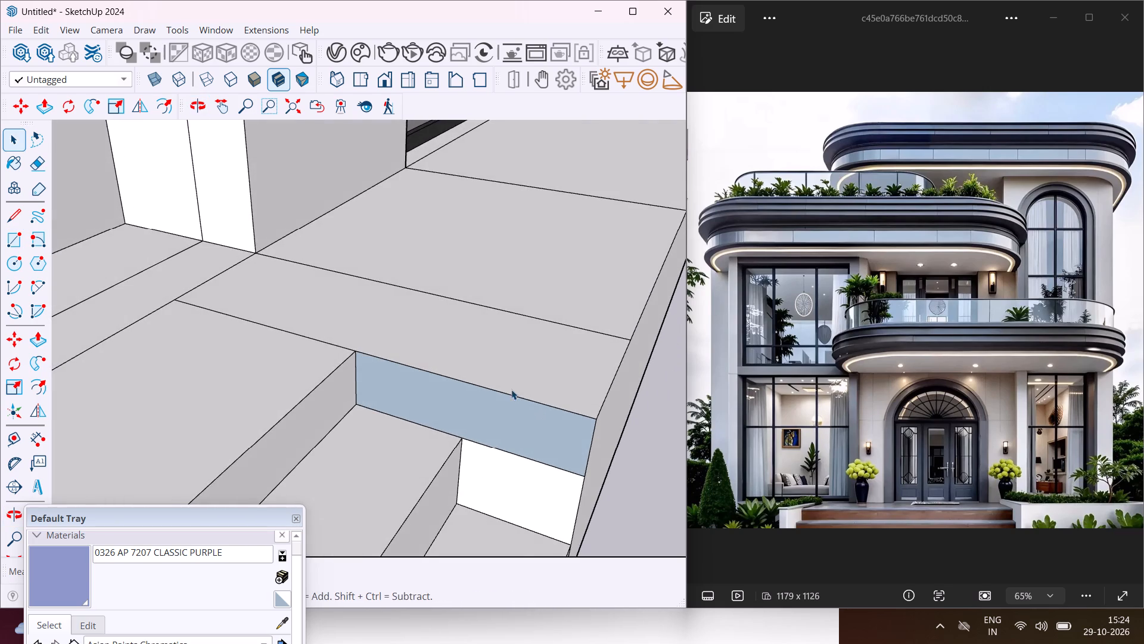
scroll(507, 388, down, 4)
scroll(451, 341, down, 1)
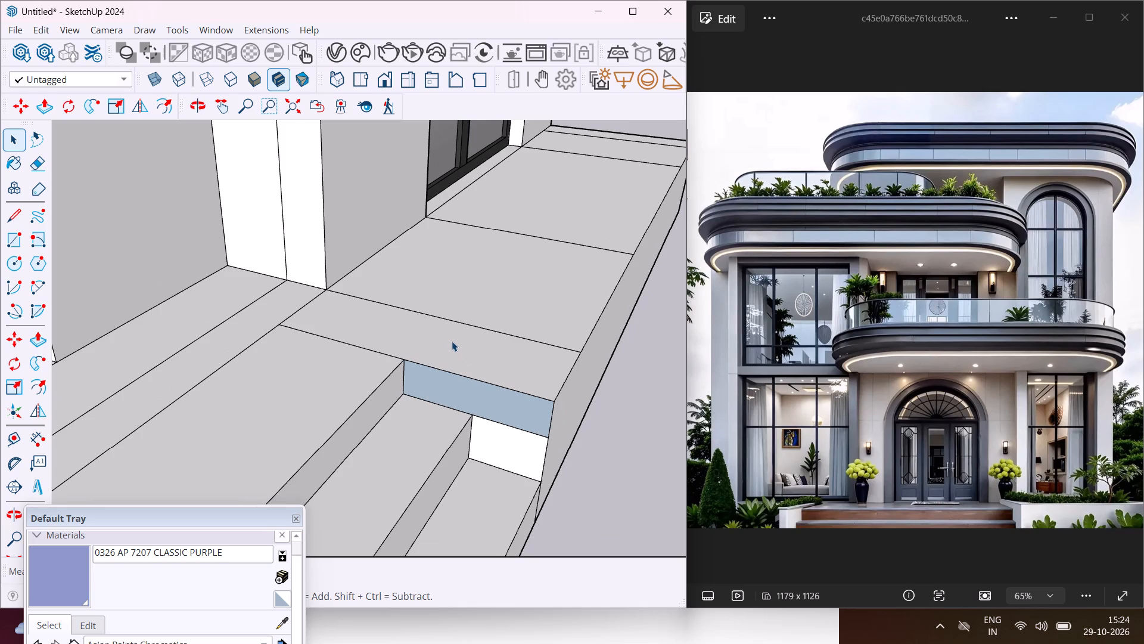
key(e)
drag(465, 334, 579, 182)
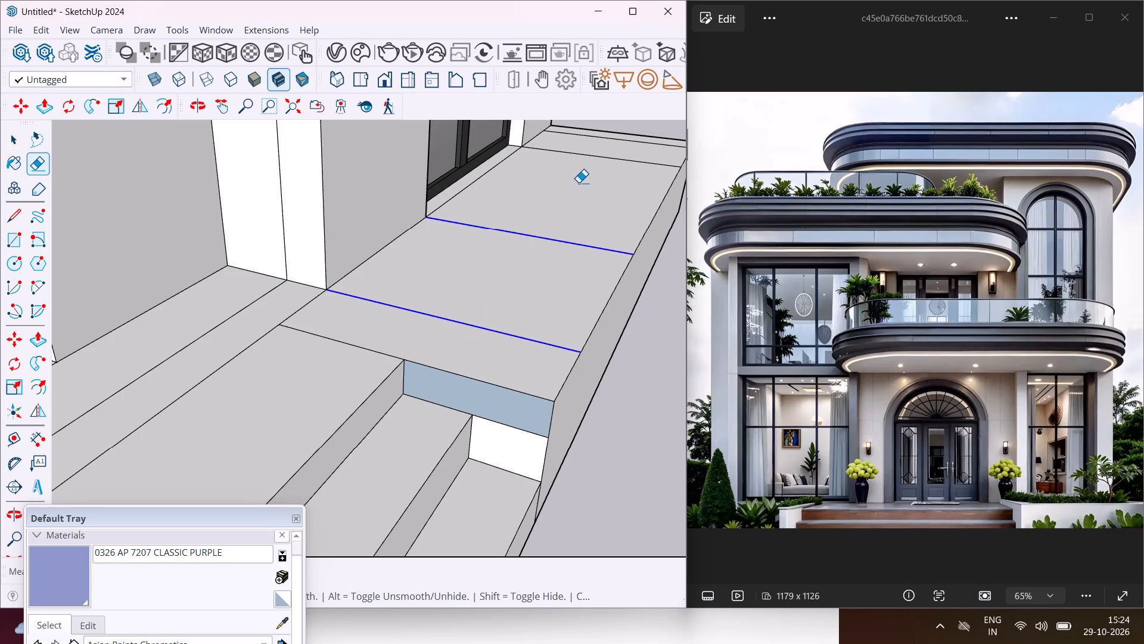
drag(579, 182, 601, 147)
key(Escape)
key(space)
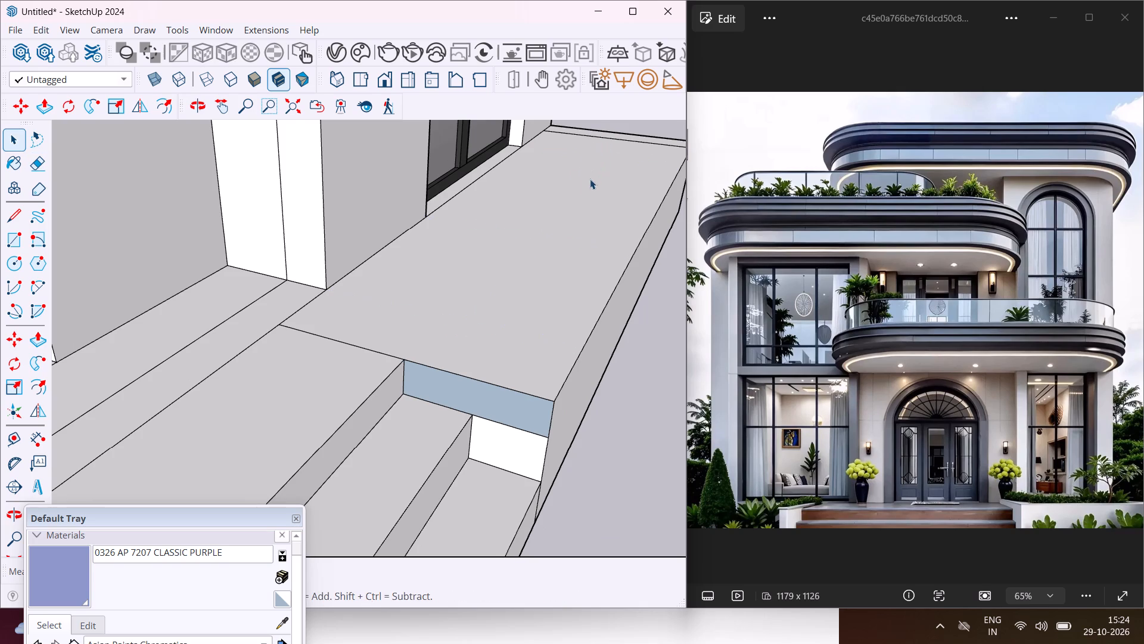
Offset the outline of the plinth block's top face slightly inward to form a narrow border.
click(585, 200)
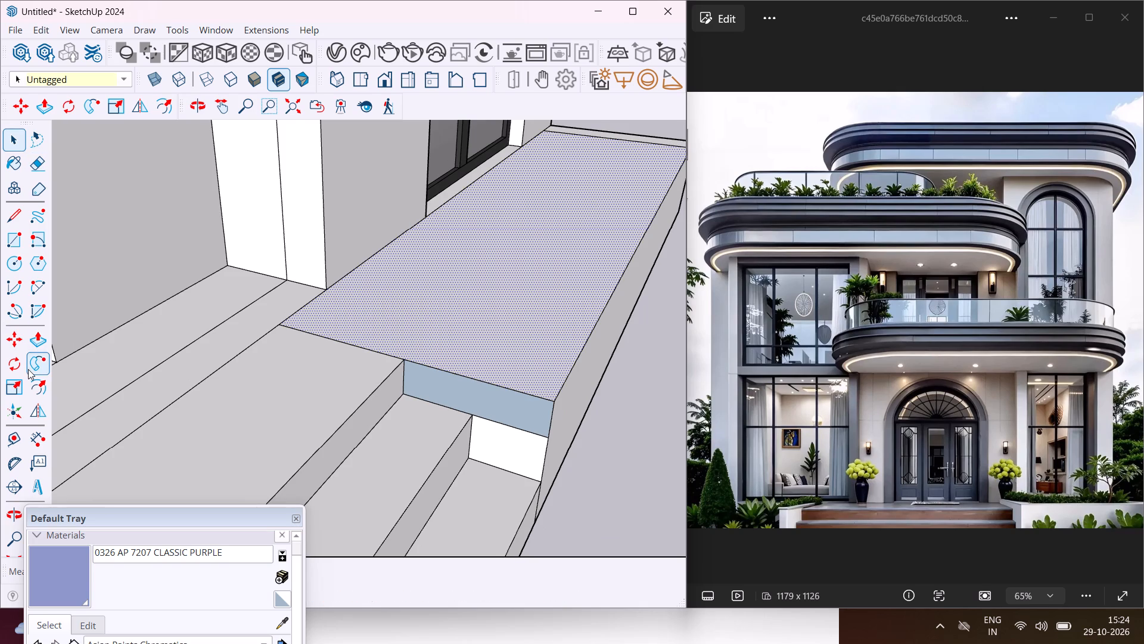
click(28, 390)
scroll(393, 343, up, 3)
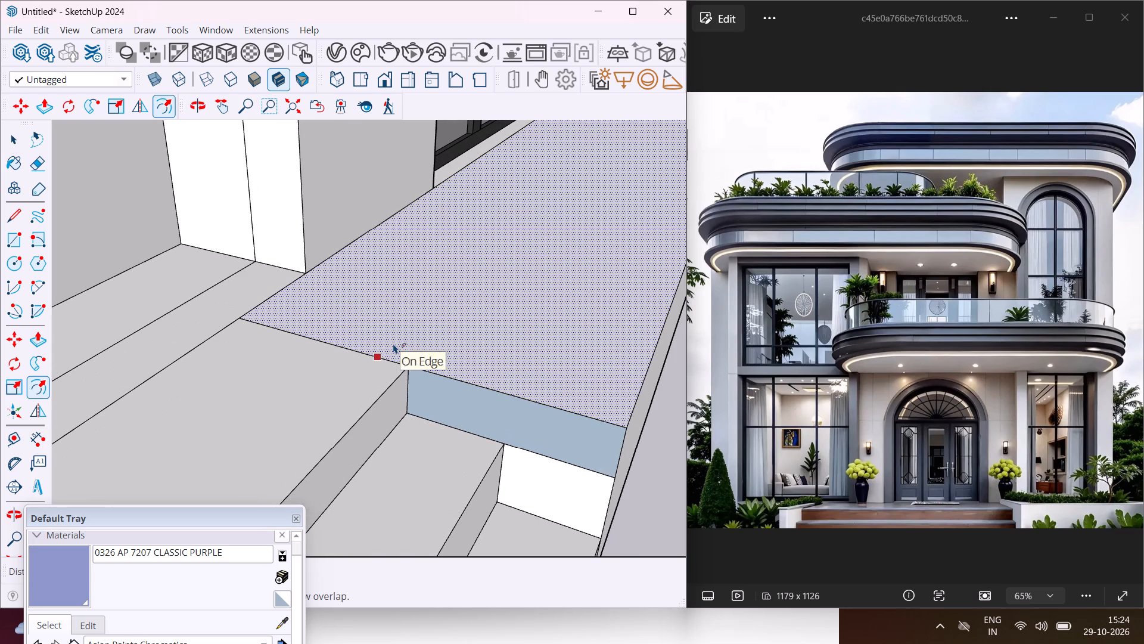
click(393, 343)
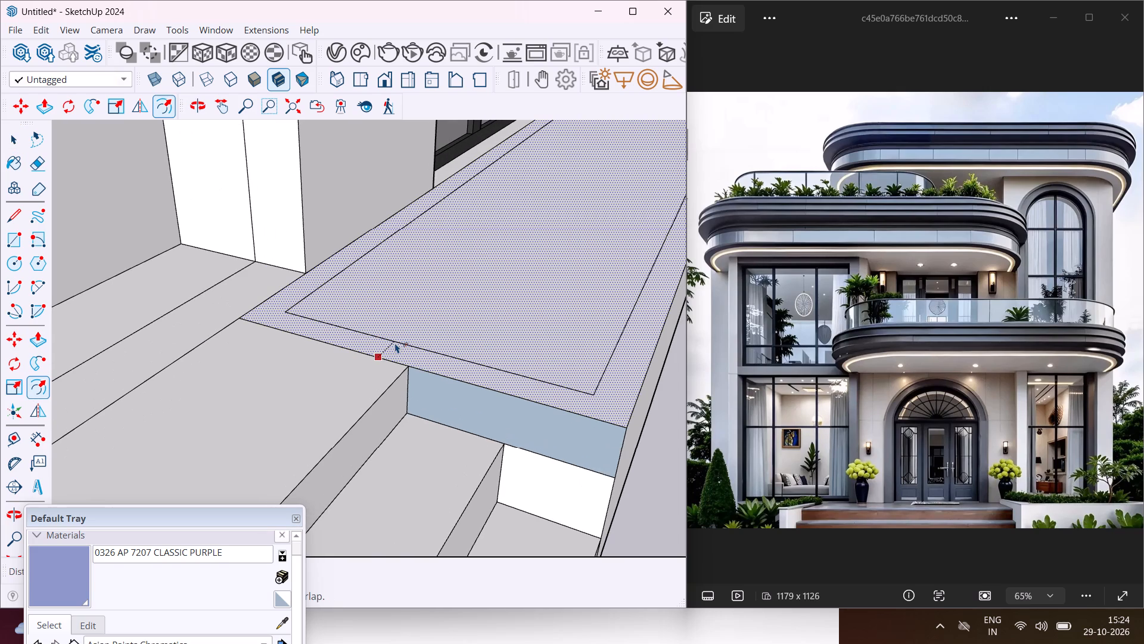
click(395, 343)
key(Escape)
key(space)
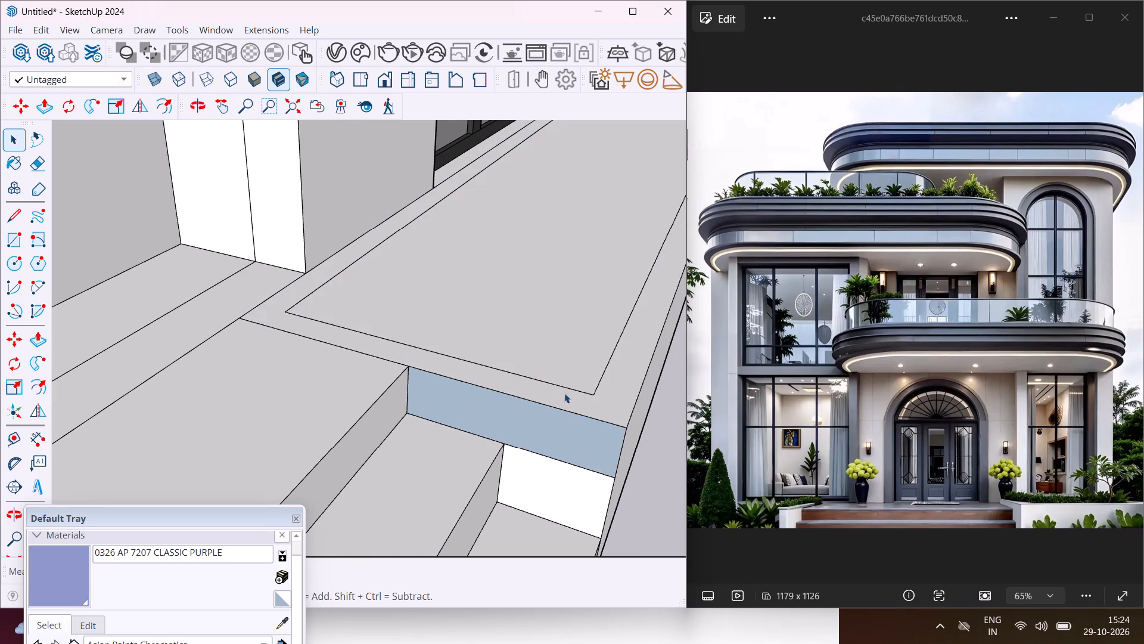
Raise the narrow border on the plinth block's top slightly with Push/Pull to form a rim.
click(599, 405)
key(p)
click(599, 405)
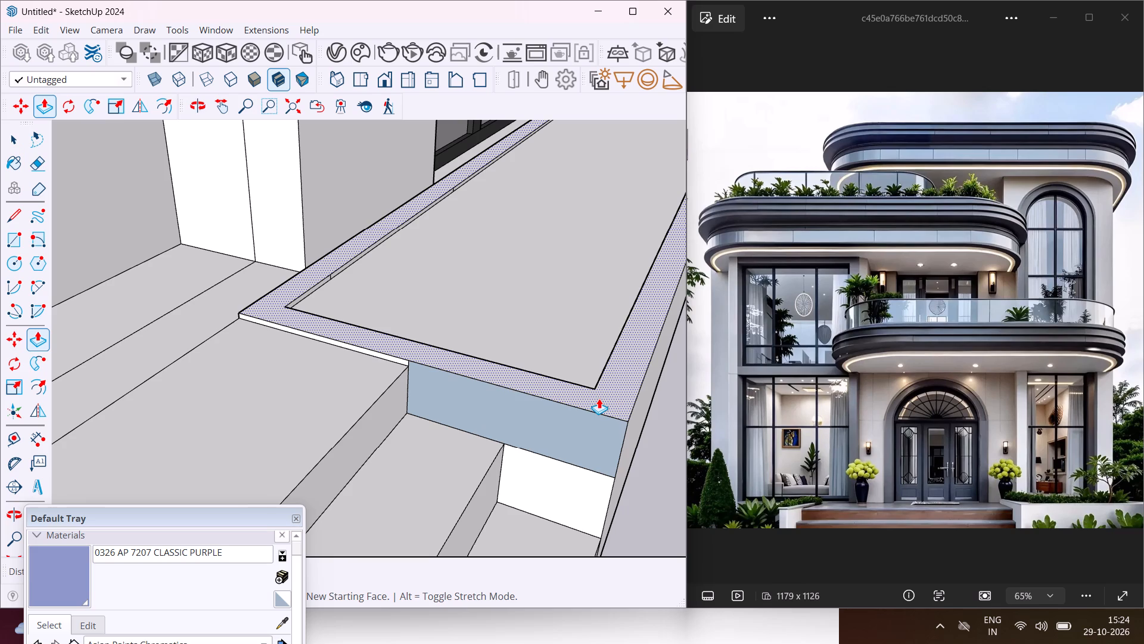
click(598, 397)
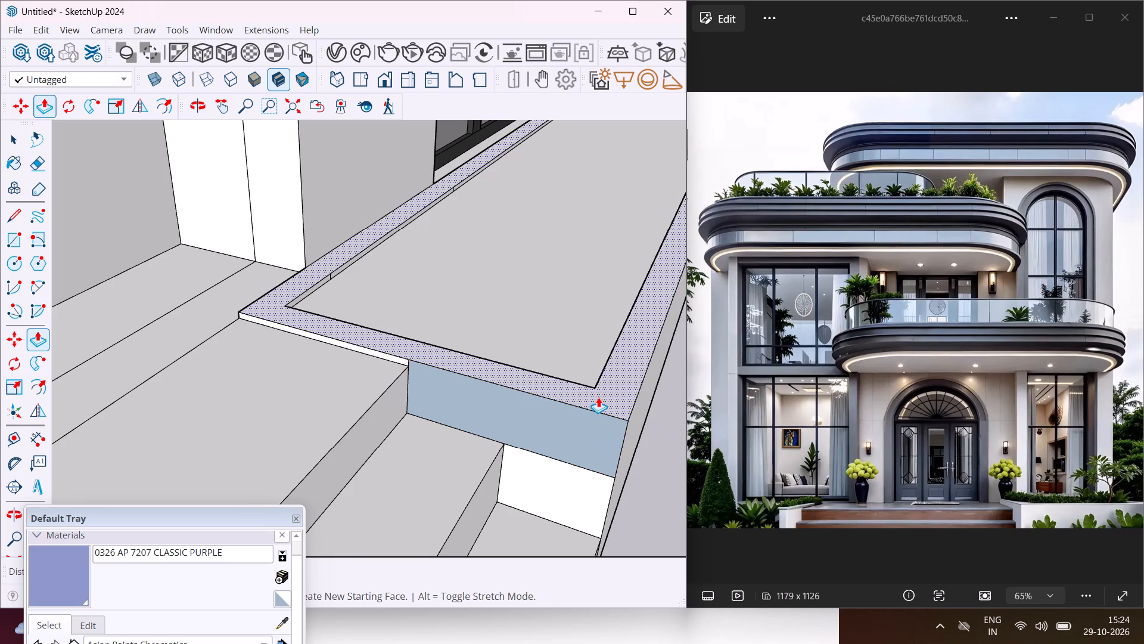
key(Escape)
key(space)
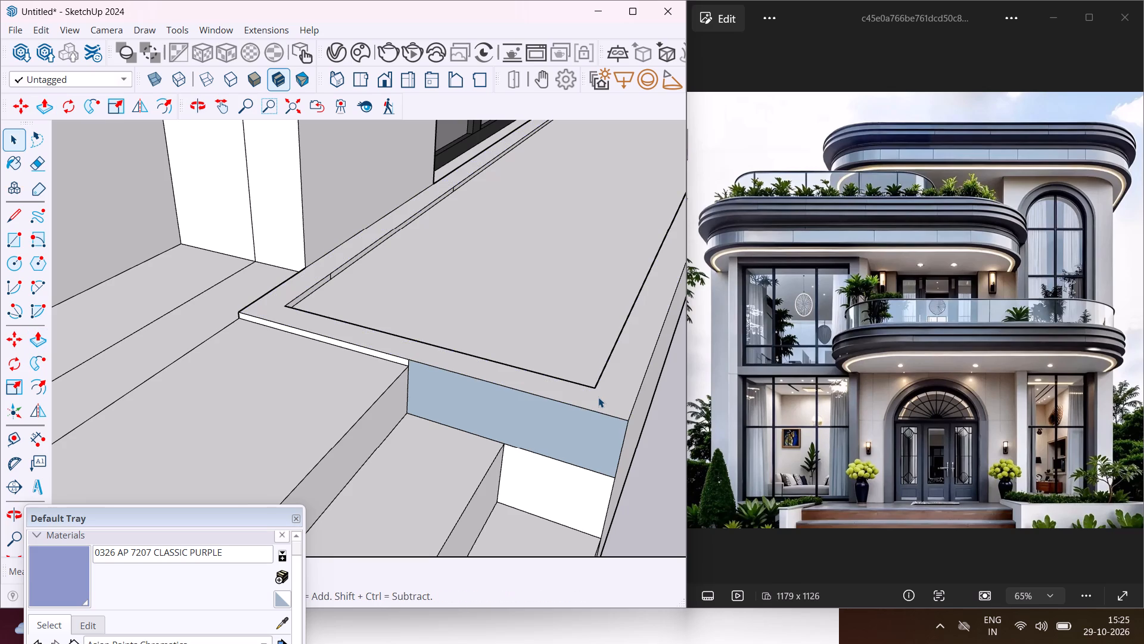
Draw a narrow full-height rectangle on the base wall below the large window, against the opposite end of the entrance steps.
middle_drag(598, 397, 477, 421)
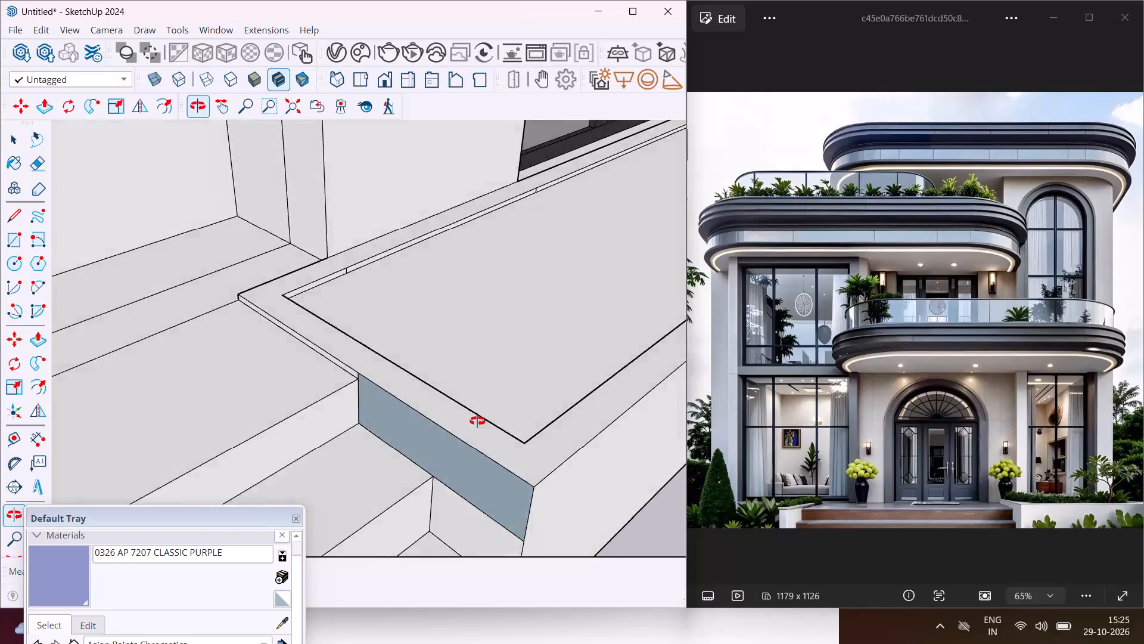
middle_drag(477, 421, 458, 425)
scroll(458, 425, down, 16)
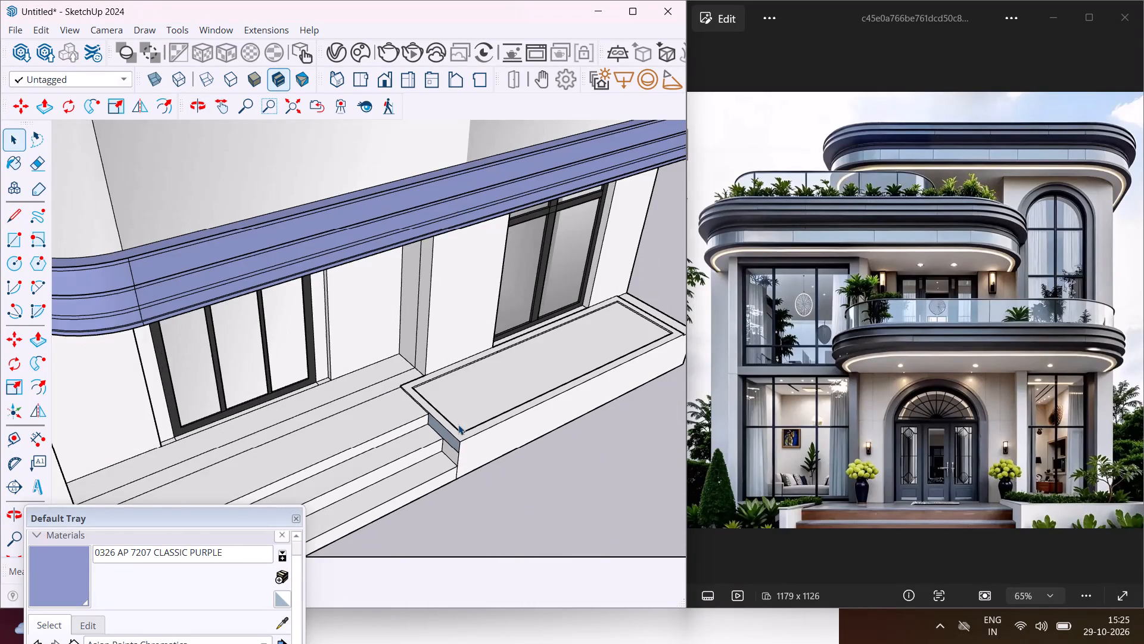
middle_drag(458, 425, 505, 352)
scroll(458, 425, up, 1)
scroll(505, 352, down, 9)
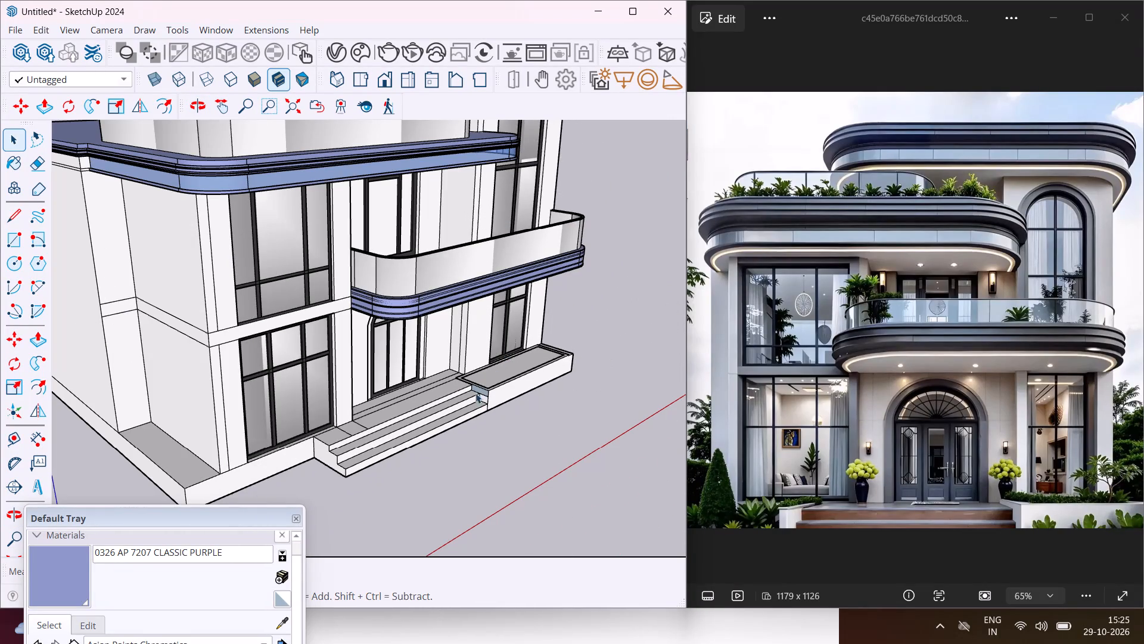
scroll(325, 457, up, 9)
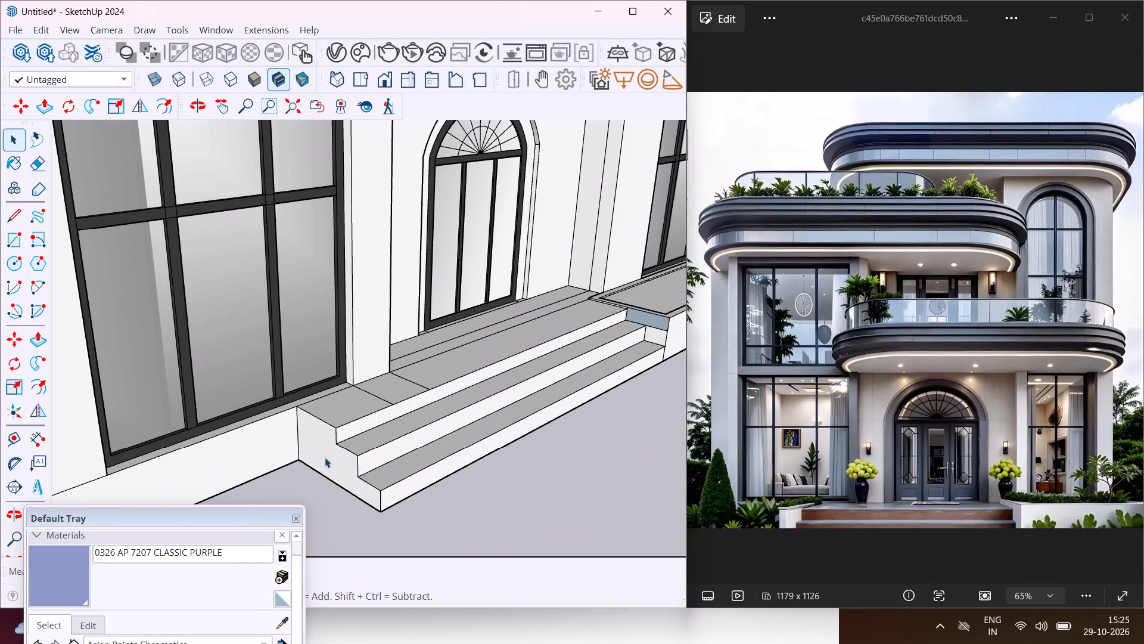
scroll(325, 457, up, 3)
scroll(325, 457, down, 3)
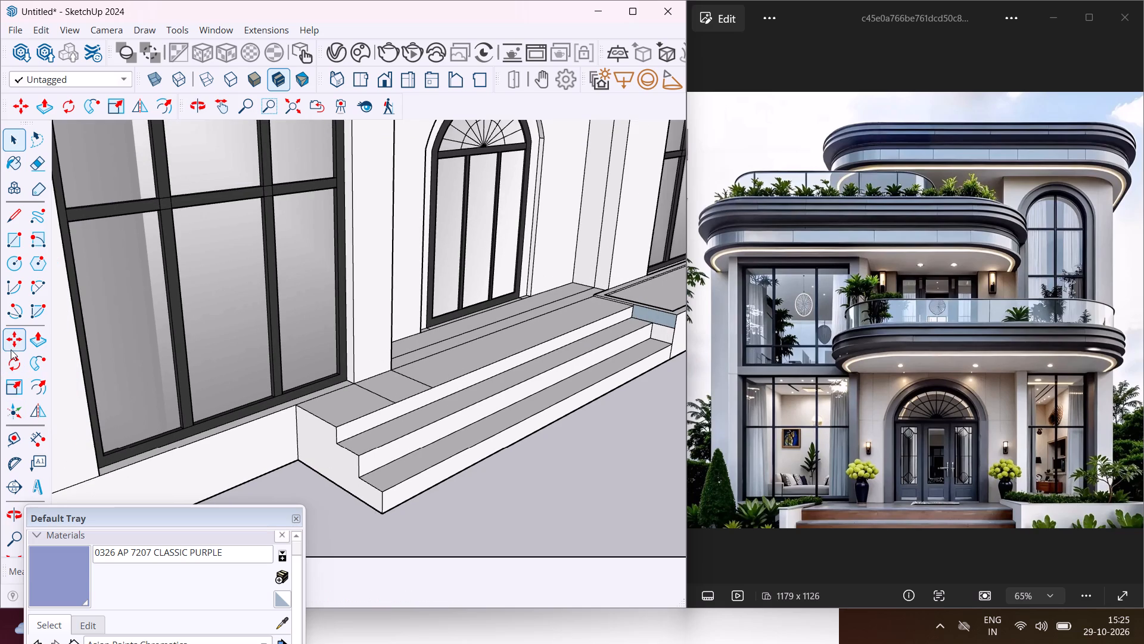
click(2, 249)
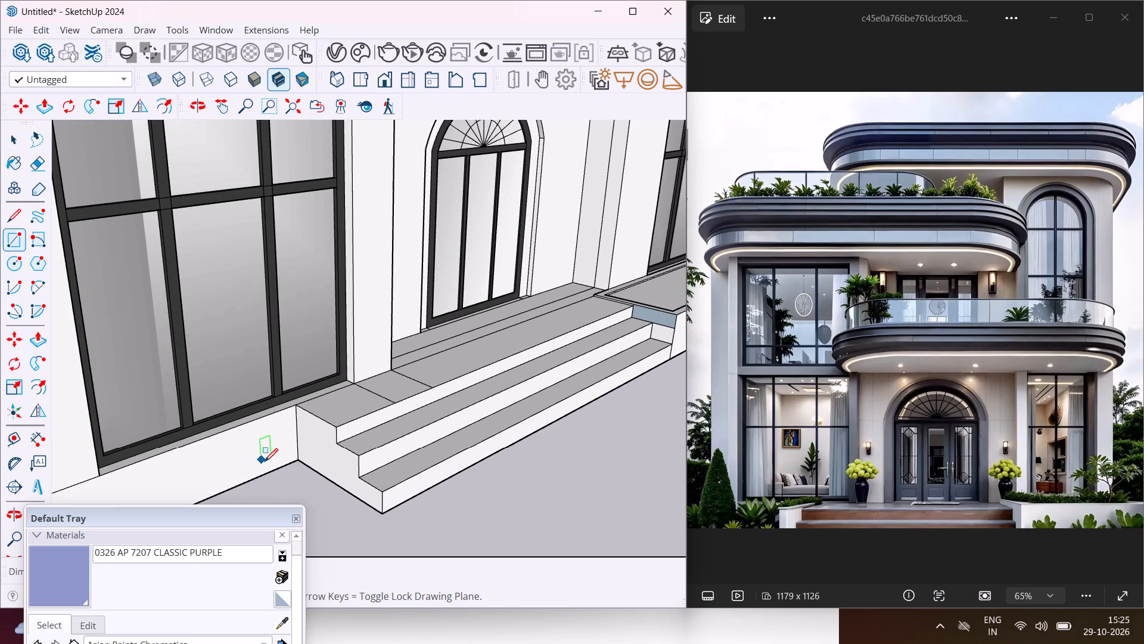
click(294, 464)
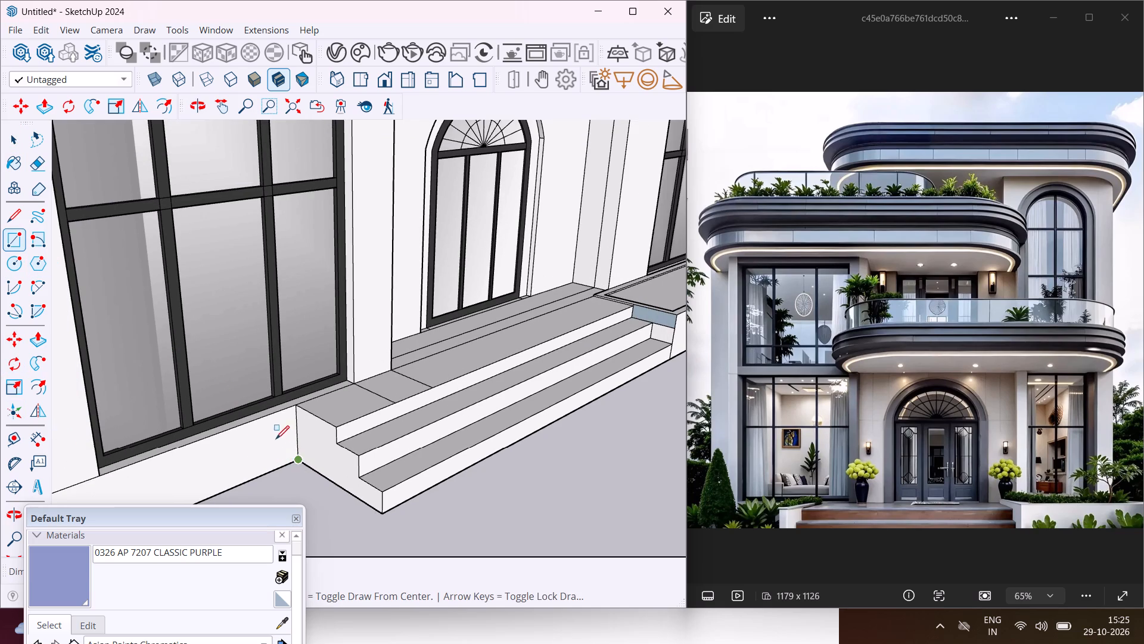
click(269, 417)
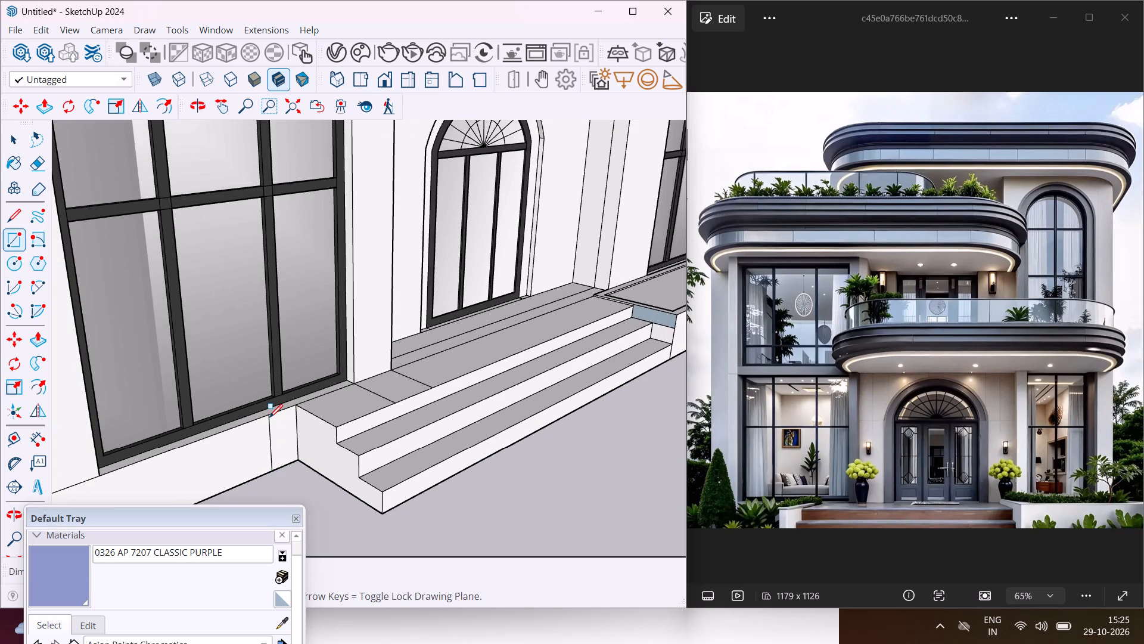
key(Escape)
key(space)
Pull the narrow rectangle beside the steps out flush with the front of the lowest step to form an end wall.
click(273, 430)
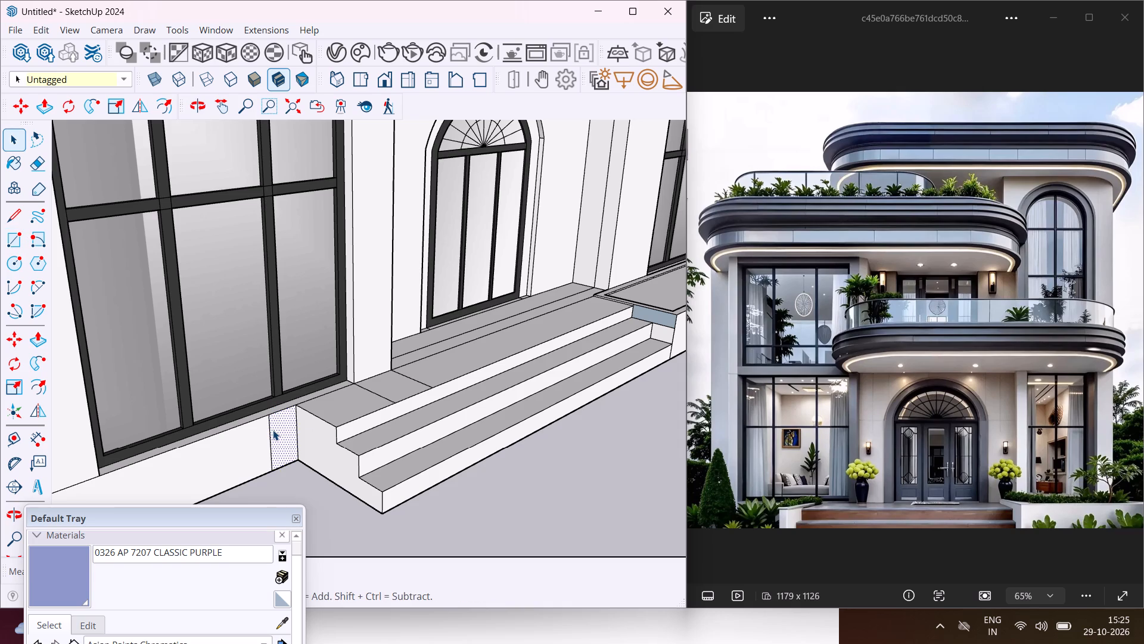
key(p)
click(273, 430)
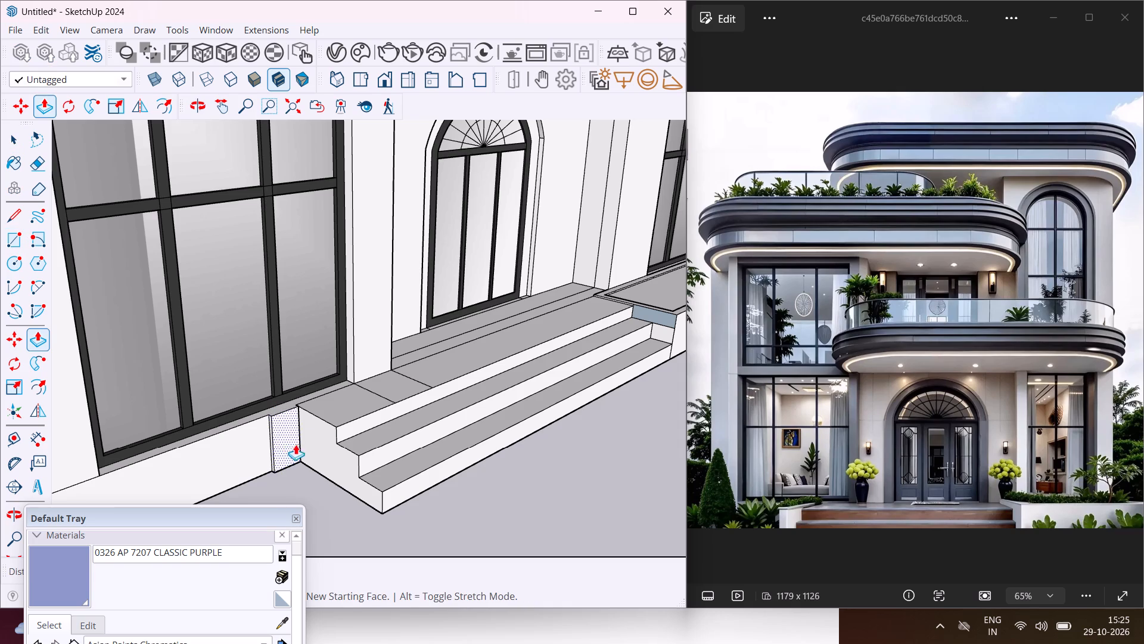
middle_drag(384, 488, 218, 430)
click(257, 436)
key(Escape)
key(space)
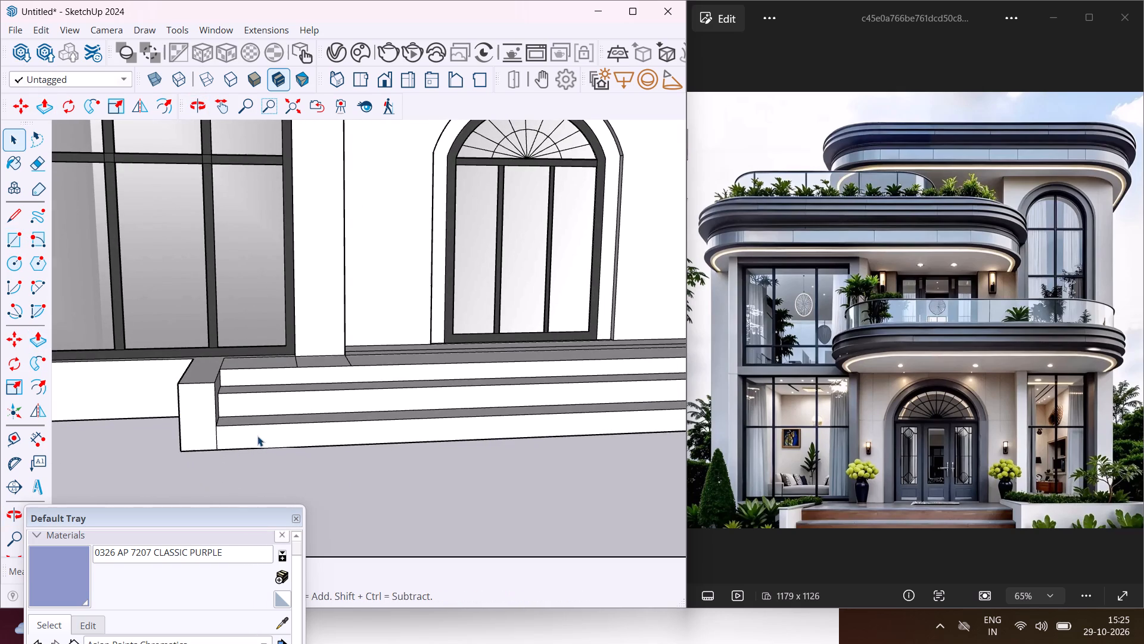
Erase the two short cross edges on the entrance platform's top face in front of the column.
middle_drag(383, 322, 415, 392)
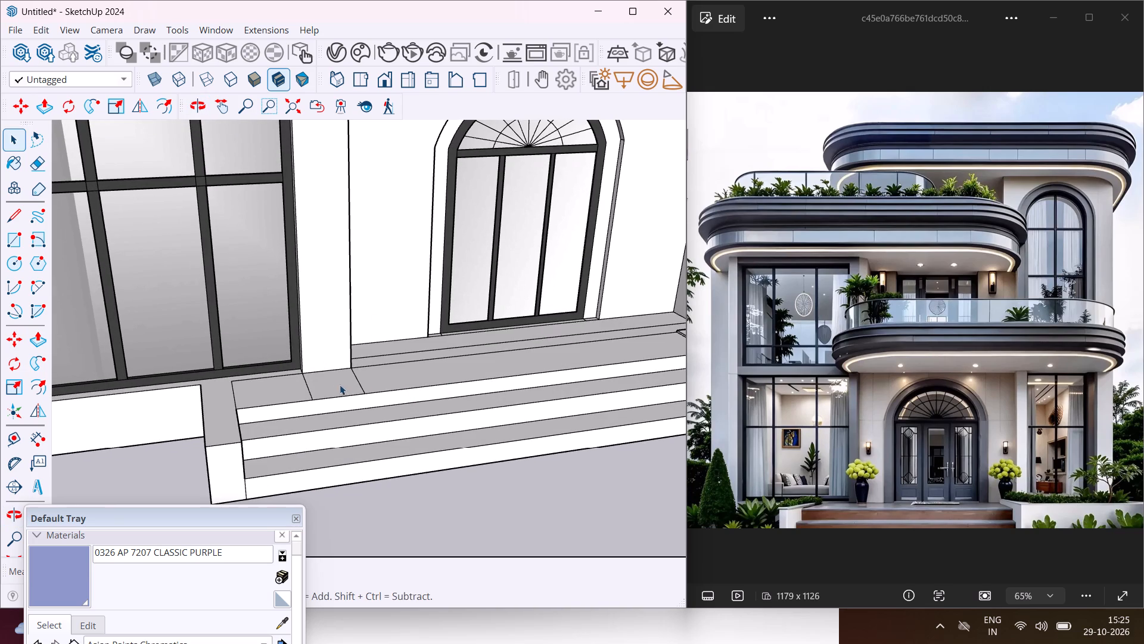
scroll(325, 383, up, 4)
key(e)
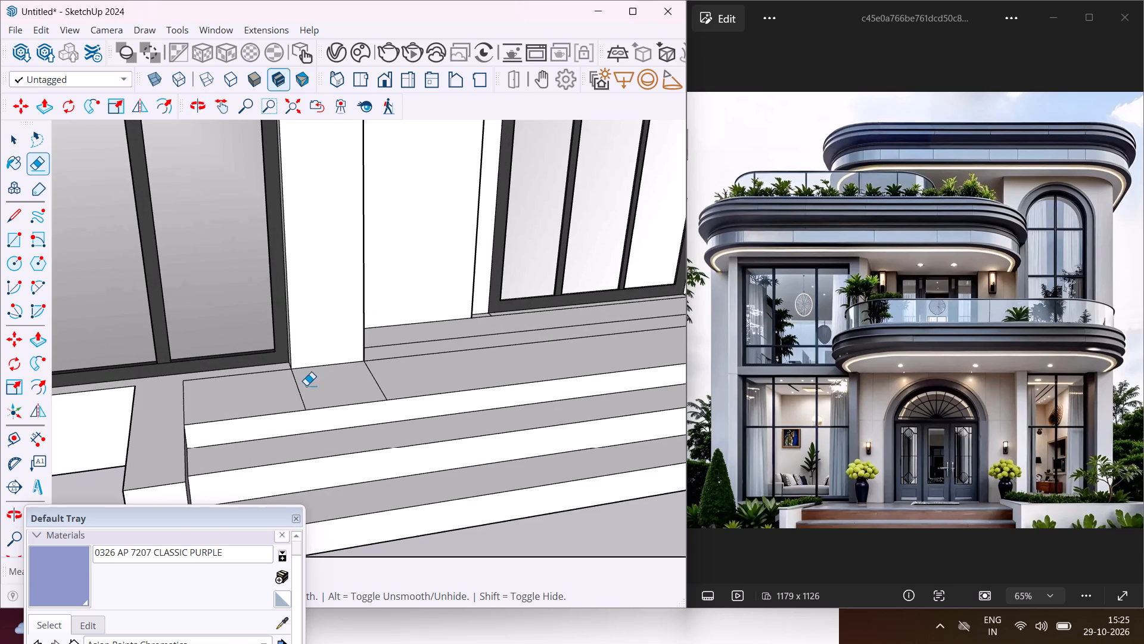
drag(294, 390, 403, 367)
Erase the remaining long edges crossing the entrance platform's top face beside the column.
drag(408, 342, 408, 355)
scroll(406, 356, down, 8)
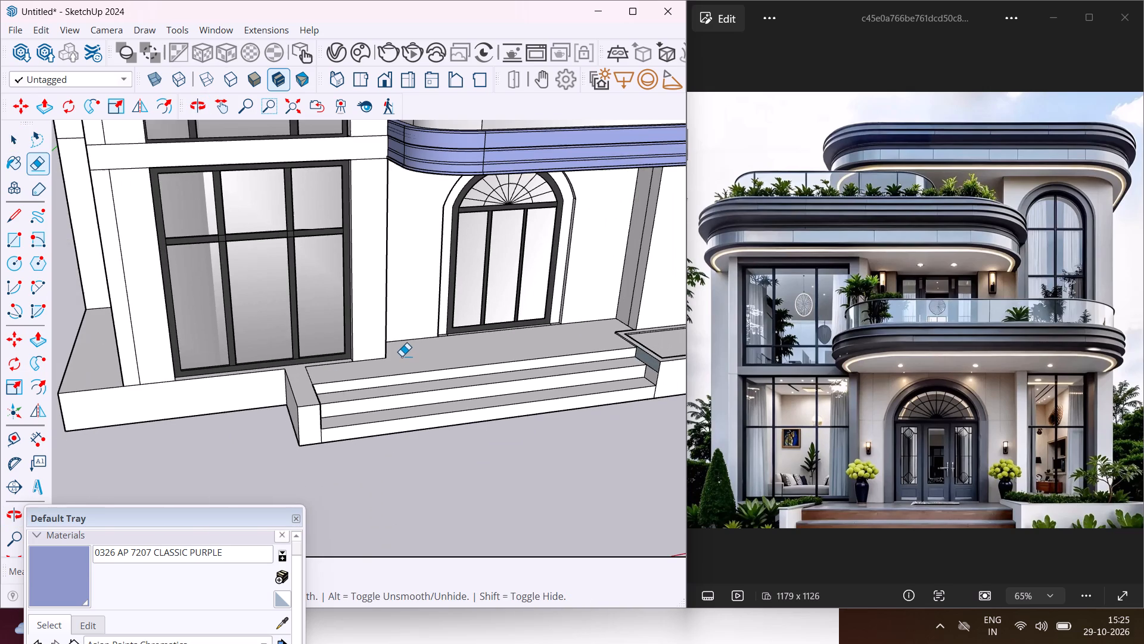
key(Escape)
key(space)
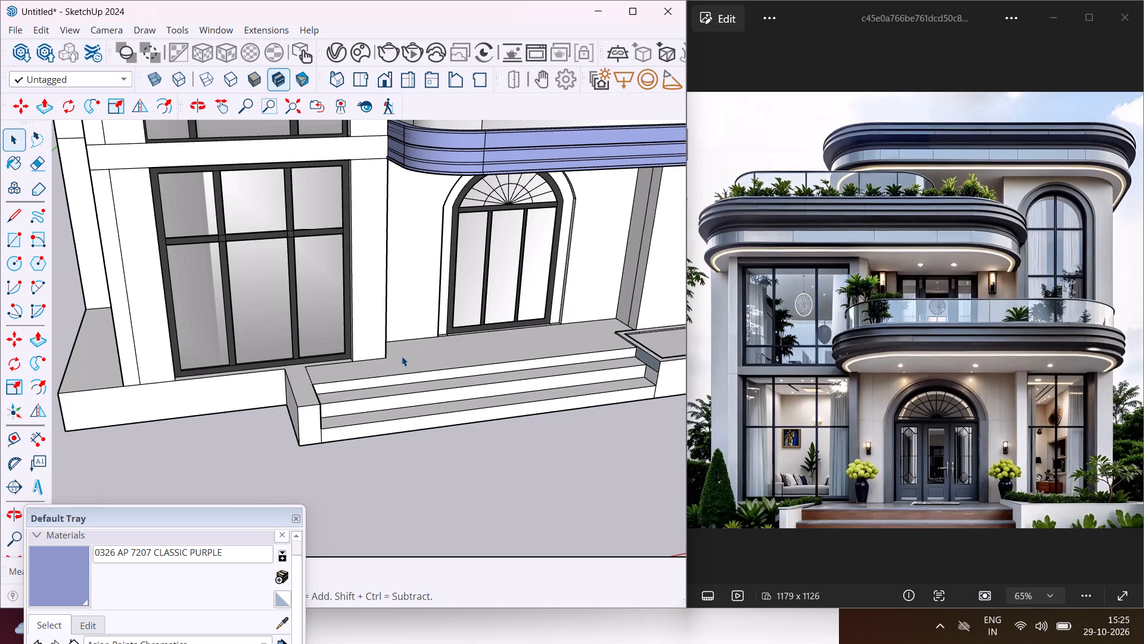
Draw a line across the base wall's front face just above the ground, from its outer corner to the steps' end wall.
middle_drag(272, 399, 294, 363)
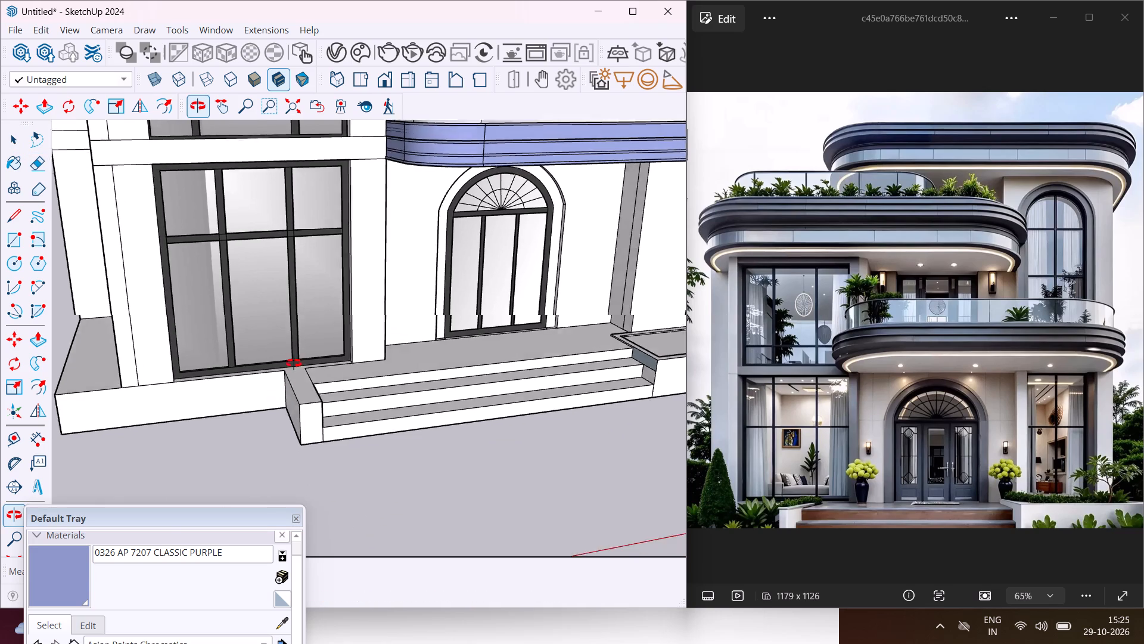
middle_drag(294, 363, 405, 327)
scroll(405, 327, down, 3)
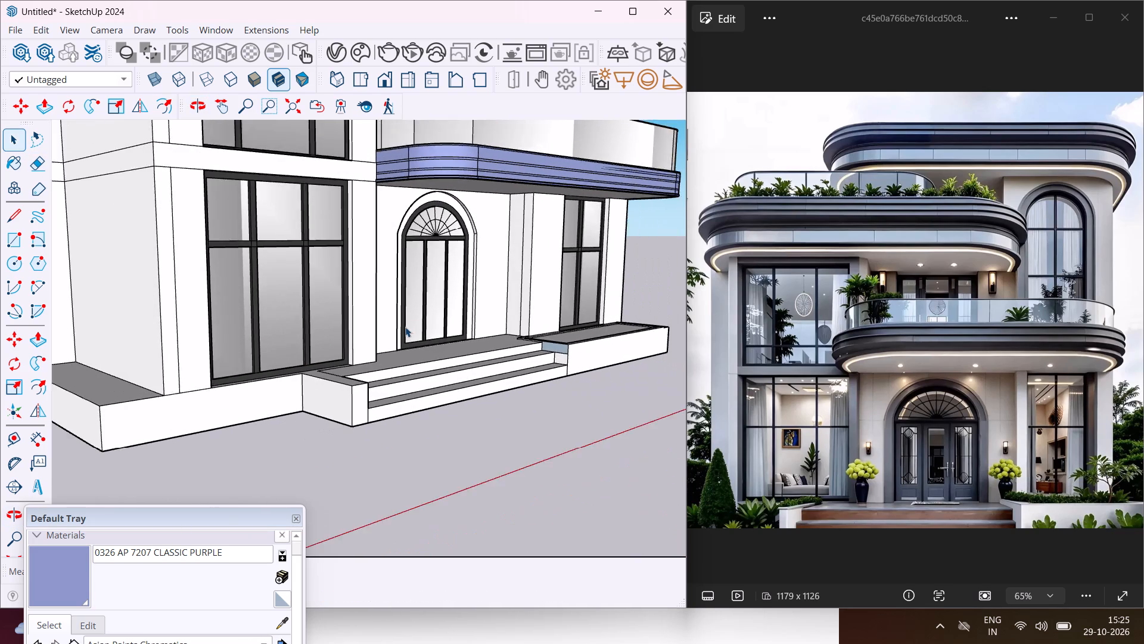
scroll(204, 404, up, 4)
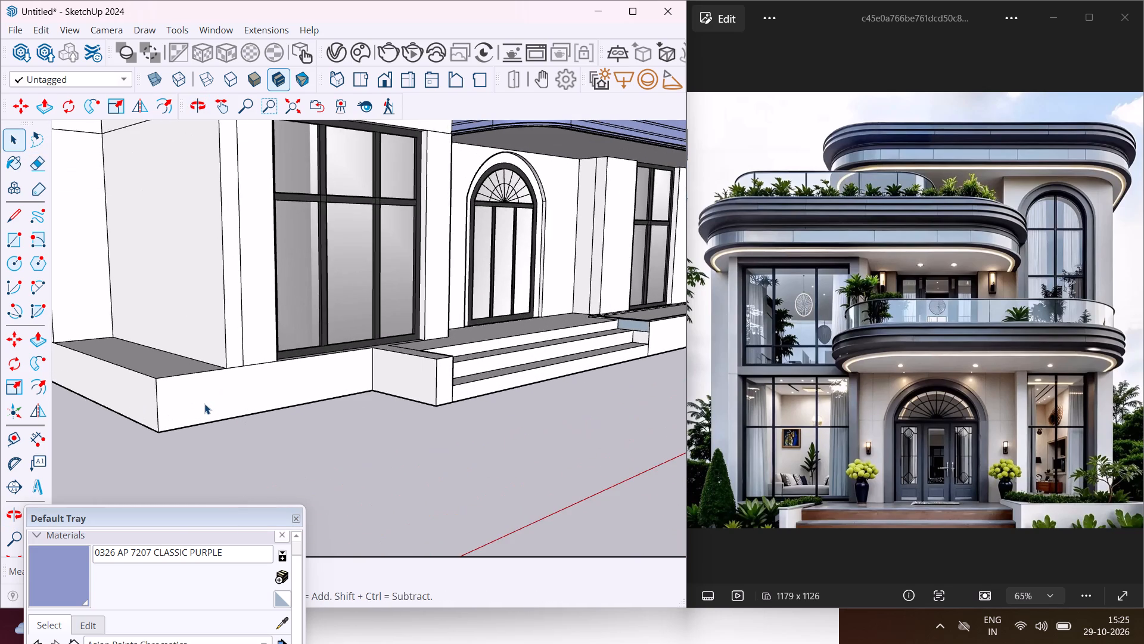
scroll(204, 404, up, 4)
scroll(204, 404, down, 4)
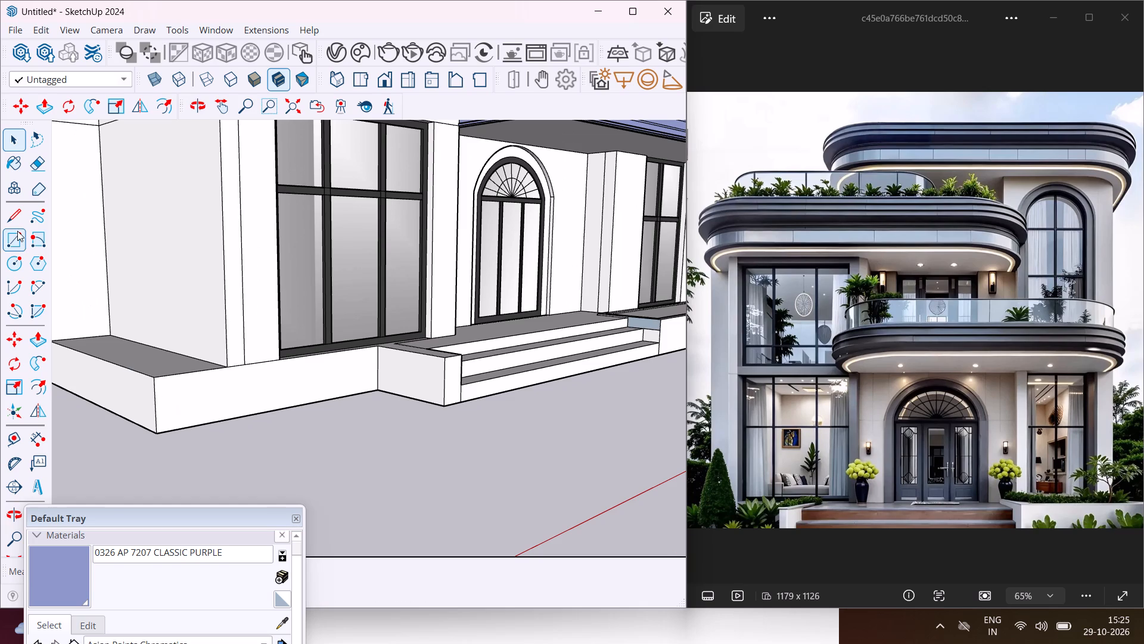
click(16, 225)
scroll(145, 437, up, 3)
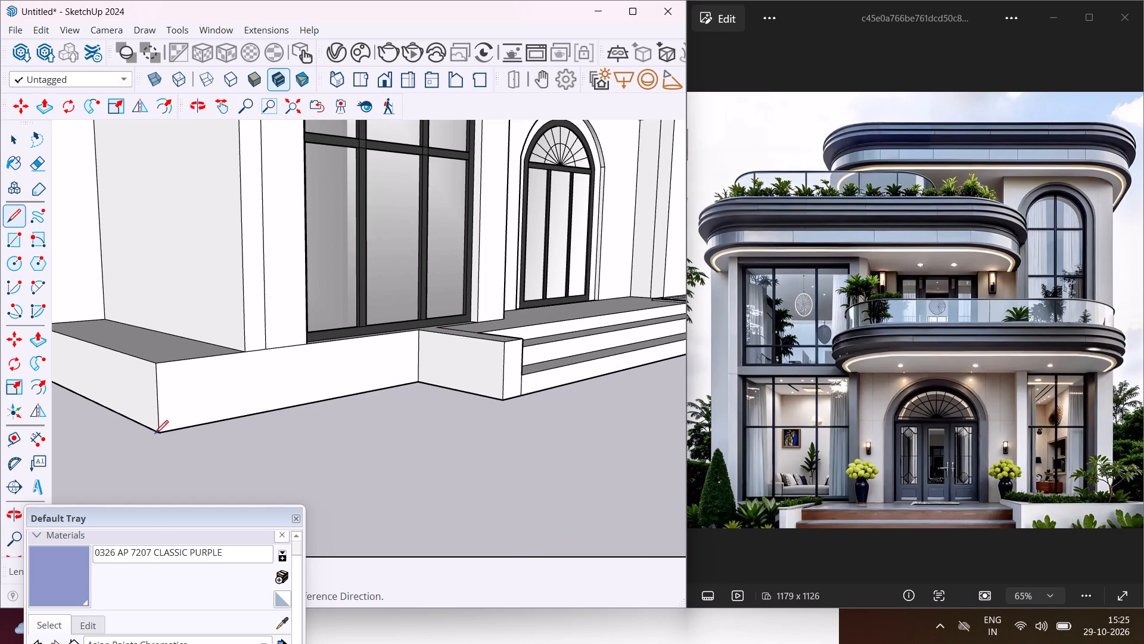
click(158, 424)
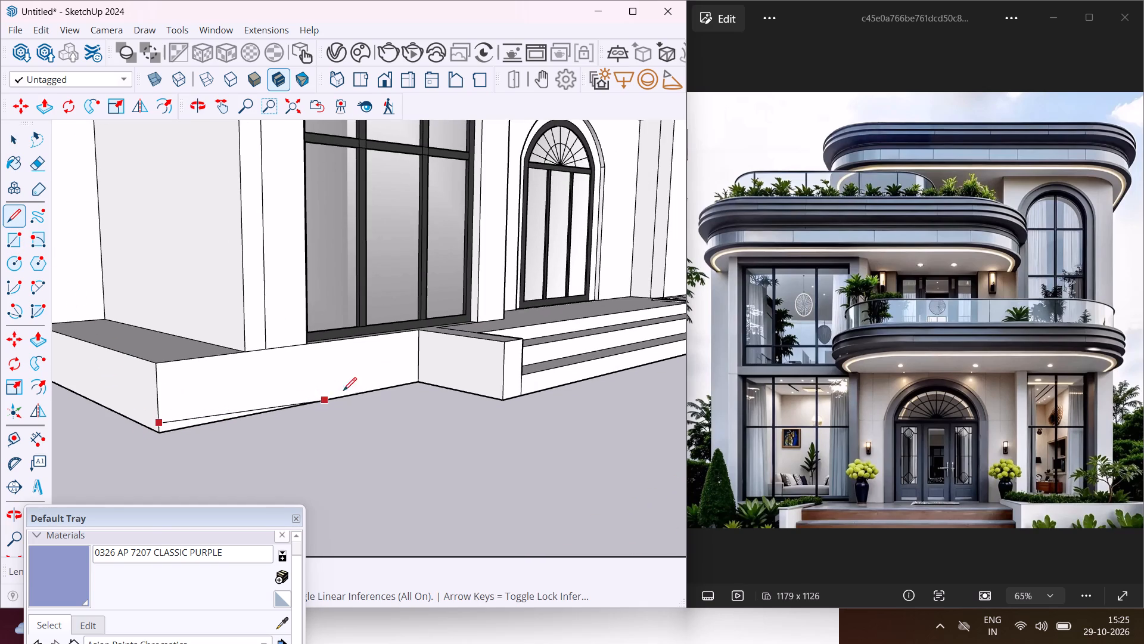
click(416, 371)
scroll(352, 386, down, 3)
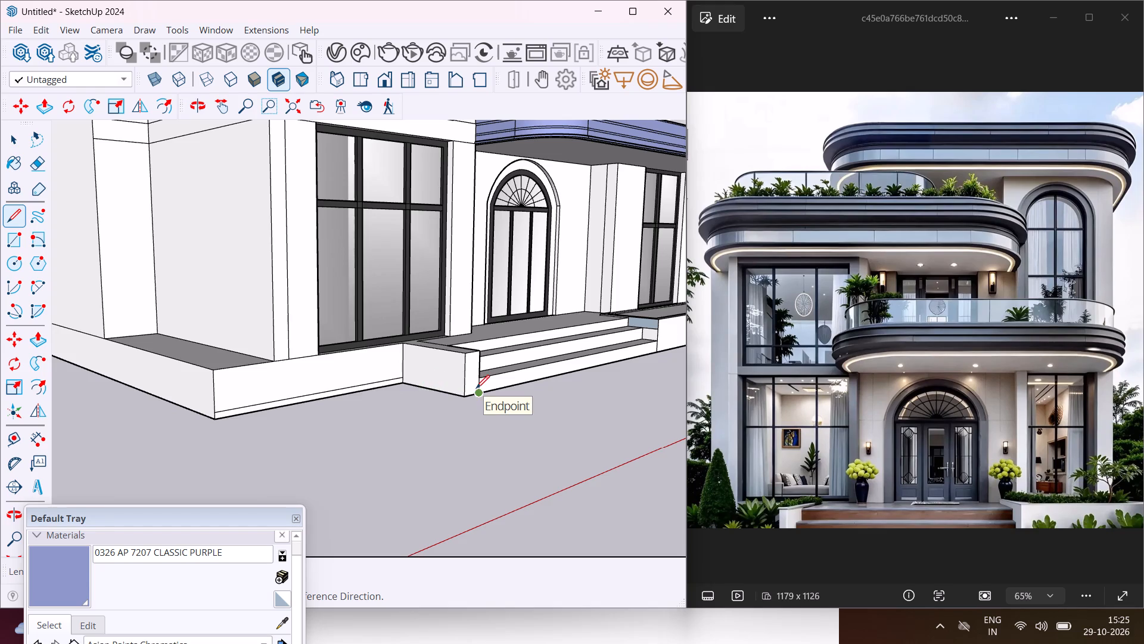
scroll(476, 388, up, 3)
key(Escape)
key(space)
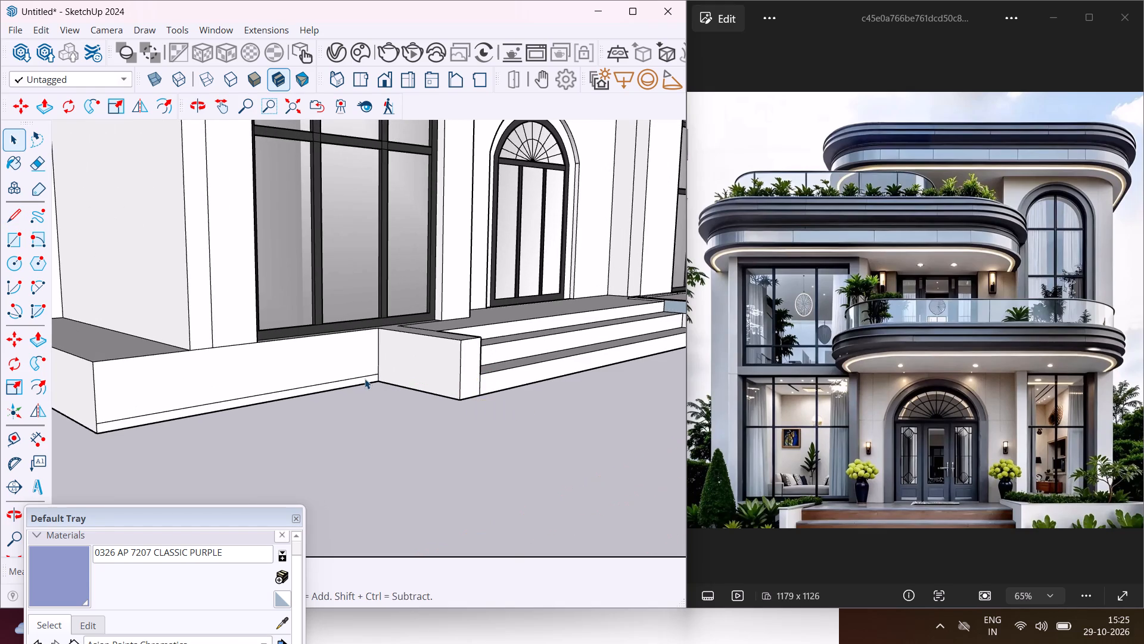
Push/Pull the thin strip at the foot of the base wall outward past the steps' end wall to form a low ground slab.
scroll(365, 379, up, 3)
click(365, 379)
click(363, 382)
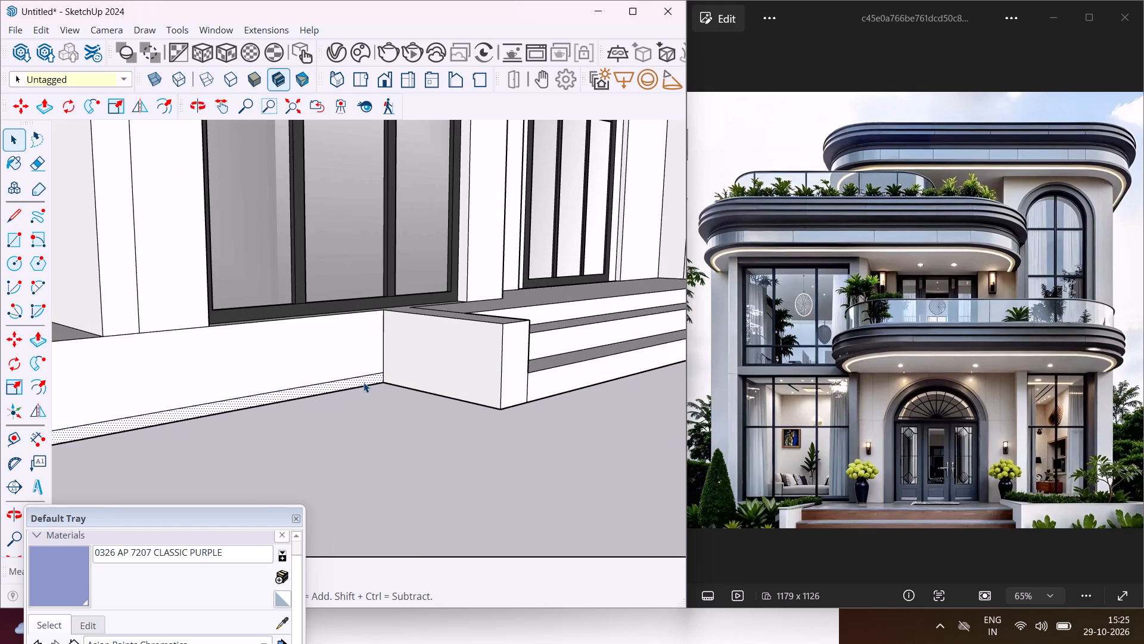
key(p)
click(363, 382)
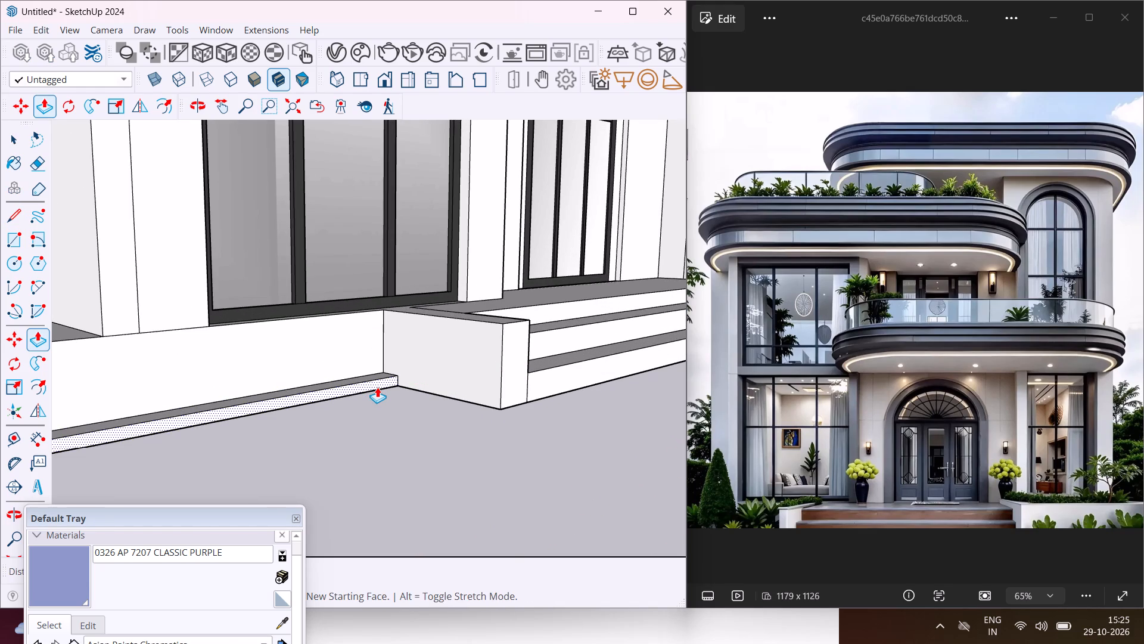
scroll(377, 387, down, 9)
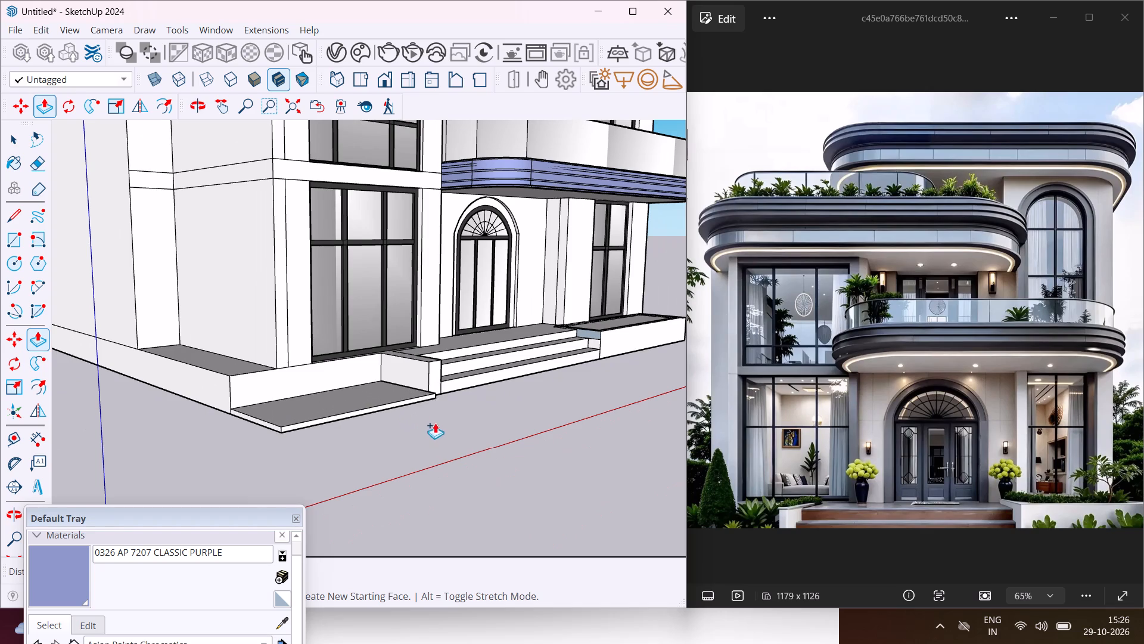
click(457, 430)
Extend the low slab's end face along the front of the steps and plinth block, flush with the block's far side.
middle_drag(499, 407, 429, 422)
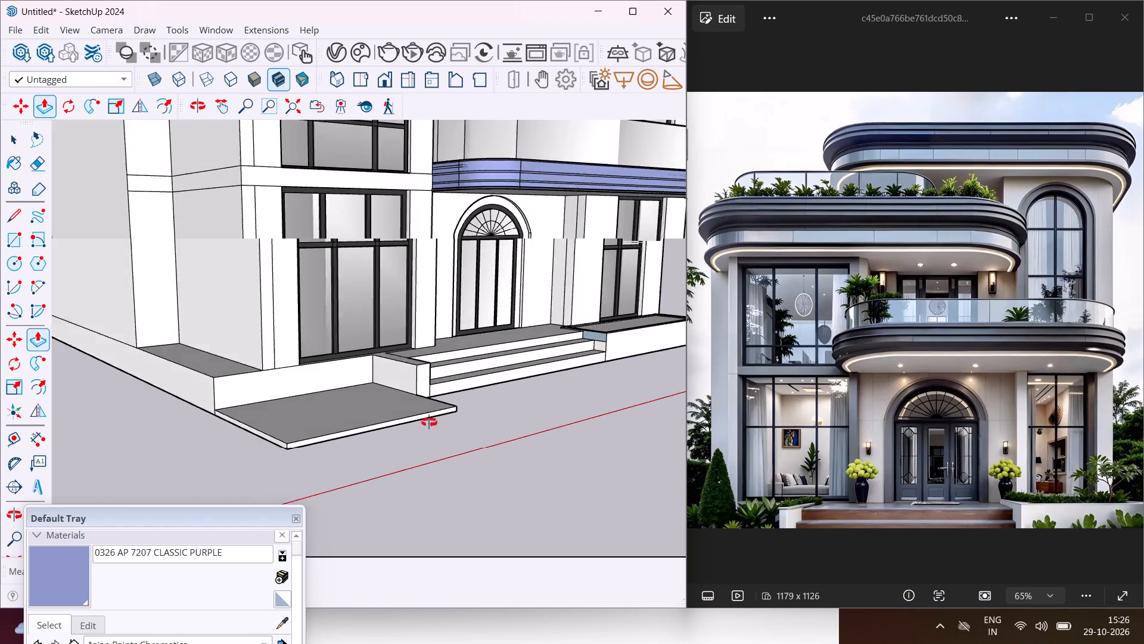
middle_drag(429, 422, 128, 456)
scroll(169, 411, up, 12)
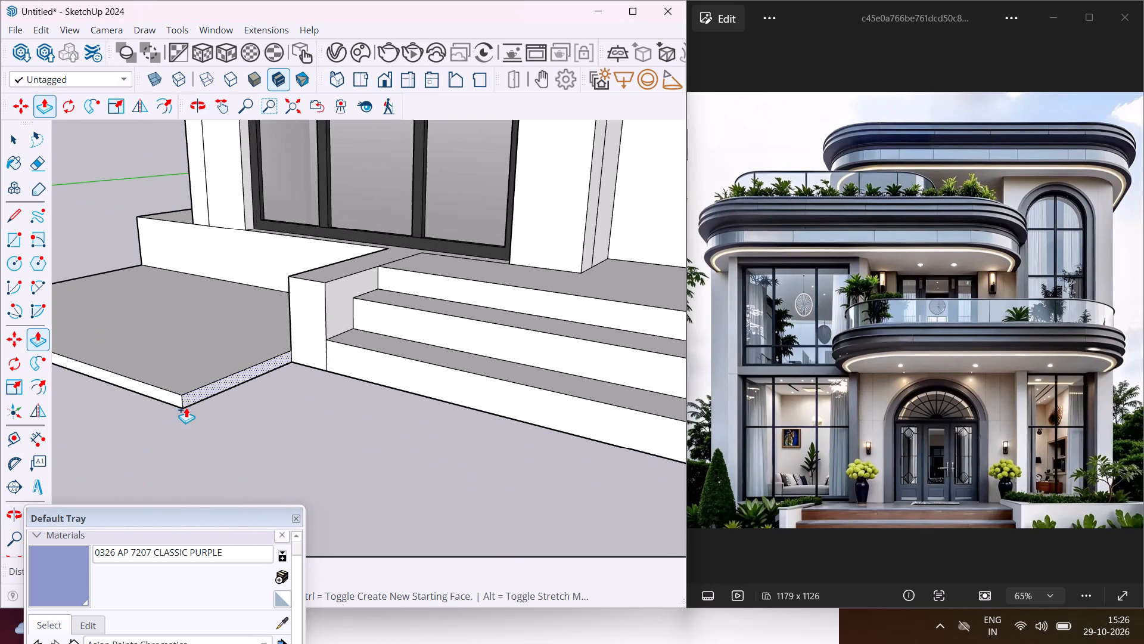
click(195, 394)
scroll(240, 407, down, 12)
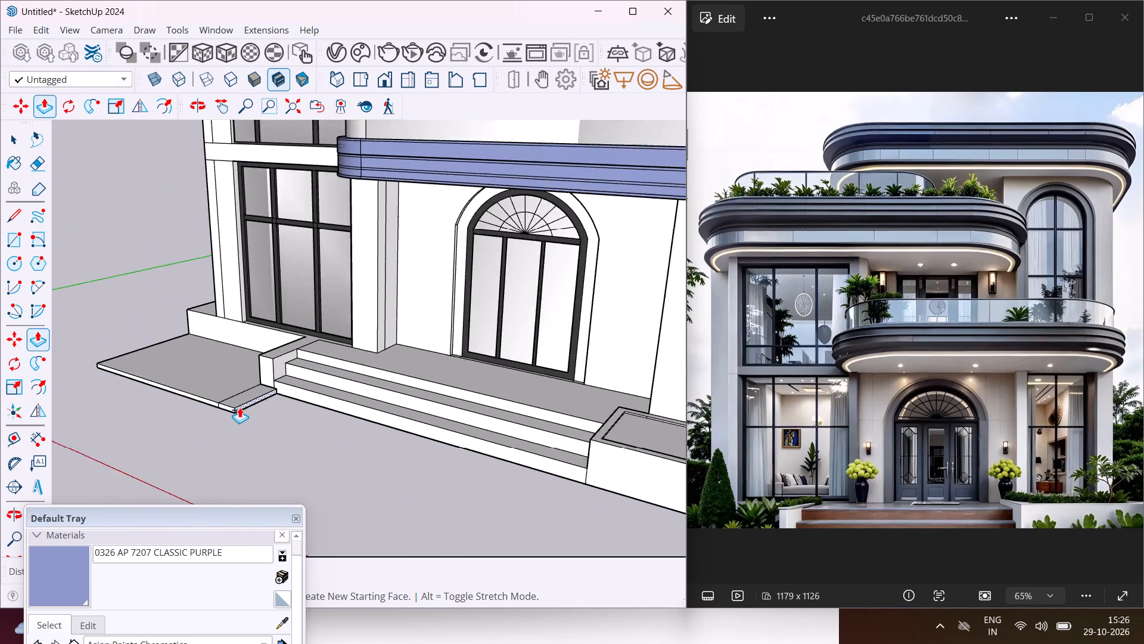
scroll(240, 407, down, 3)
middle_drag(561, 497, 352, 443)
click(452, 512)
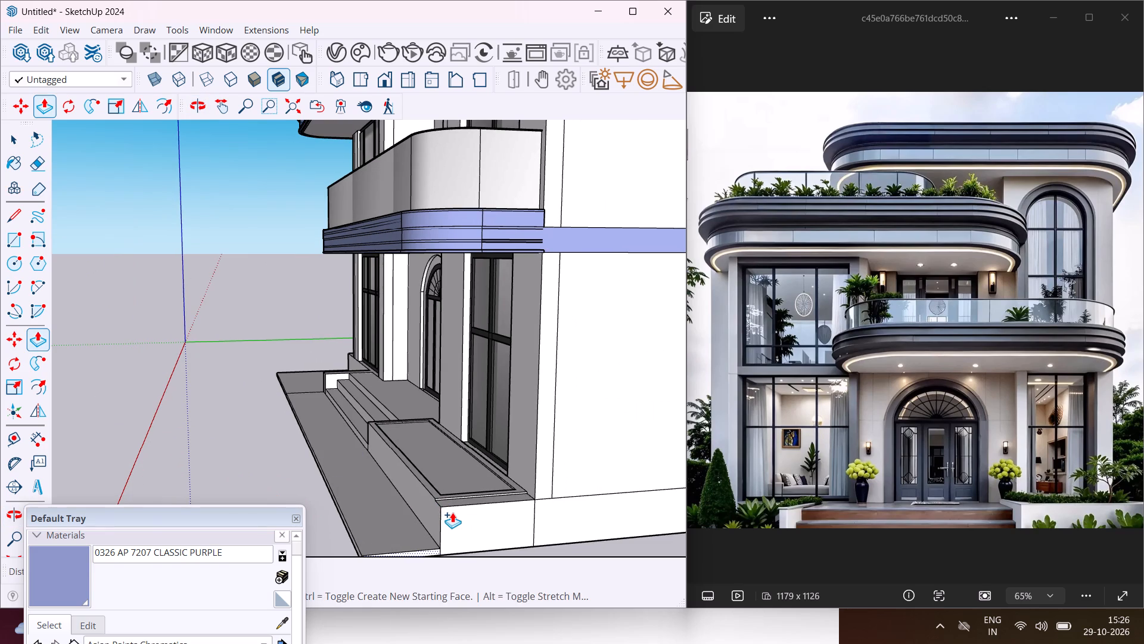
key(Escape)
key(space)
Push the inner top face of the rimmed plinth block down slightly to deepen the planter recess.
middle_drag(368, 463, 646, 518)
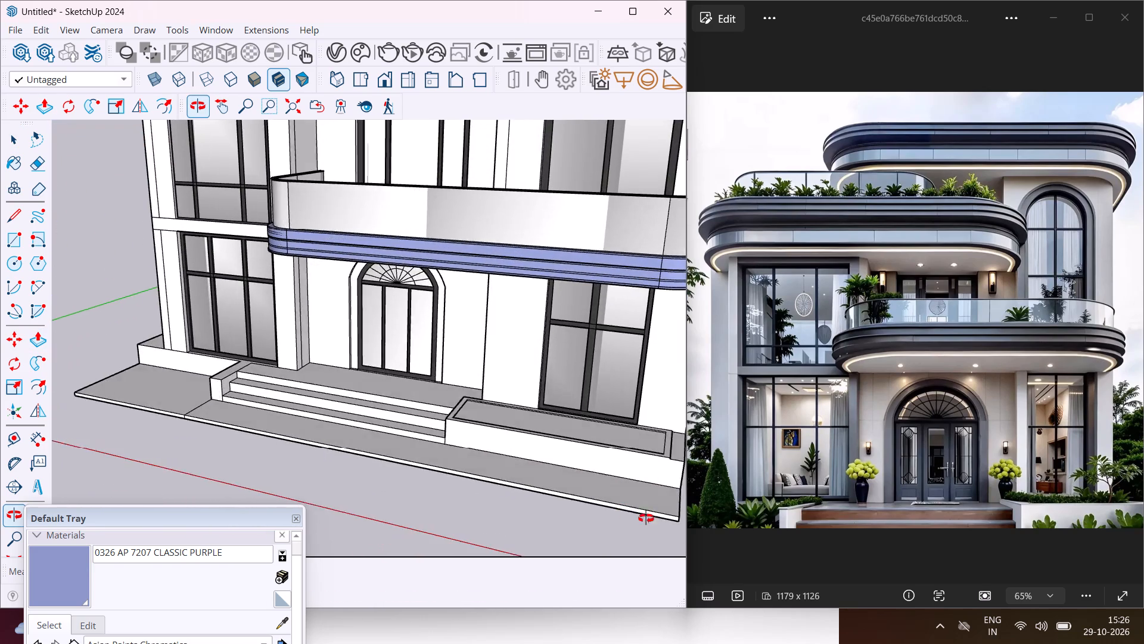
middle_drag(646, 518, 670, 522)
scroll(638, 417, up, 9)
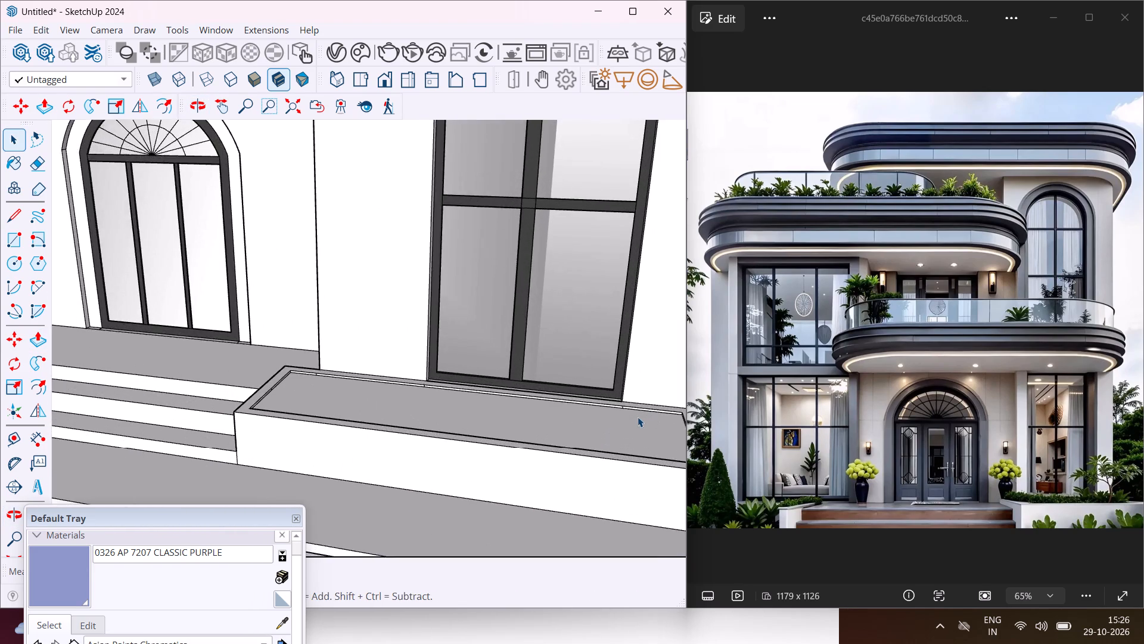
scroll(638, 417, up, 2)
scroll(632, 426, down, 2)
click(615, 435)
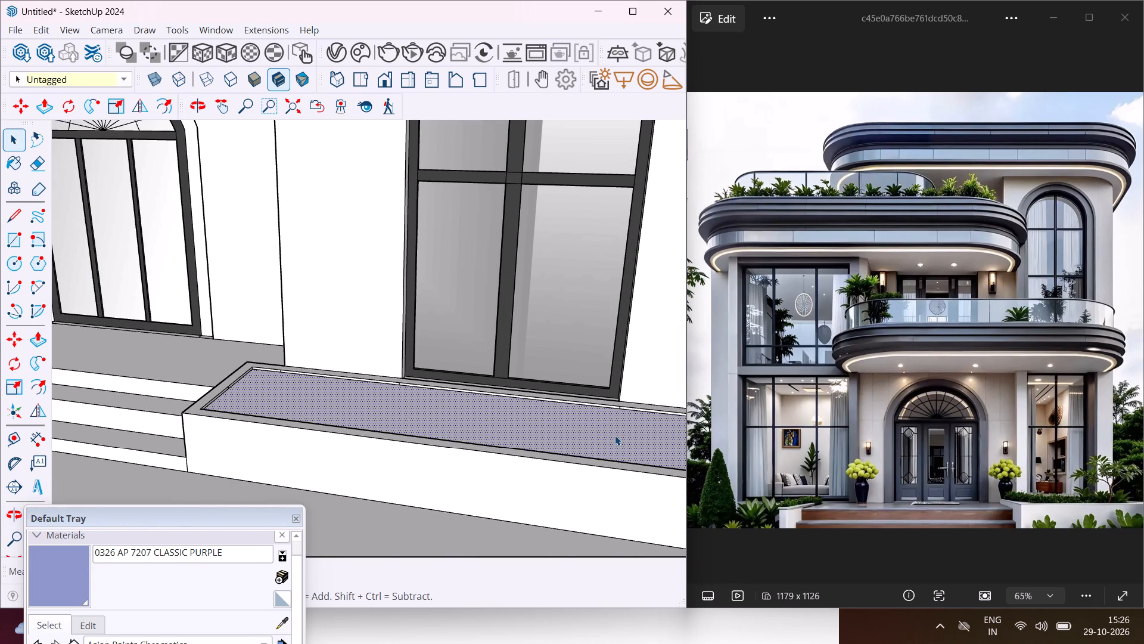
key(p)
click(615, 435)
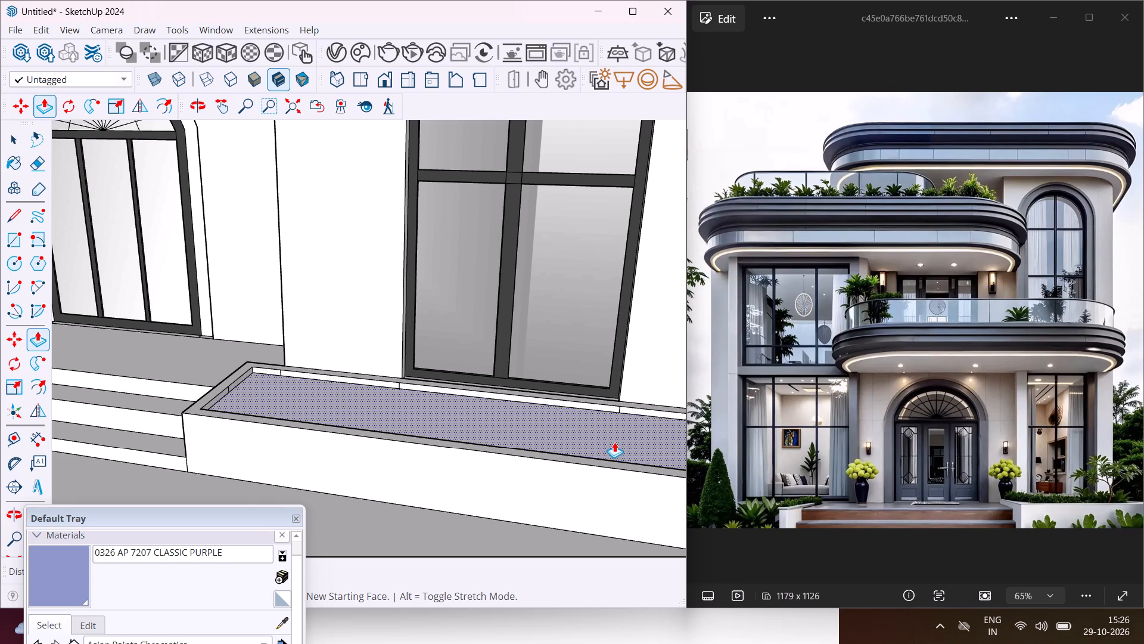
click(614, 442)
key(Escape)
key(space)
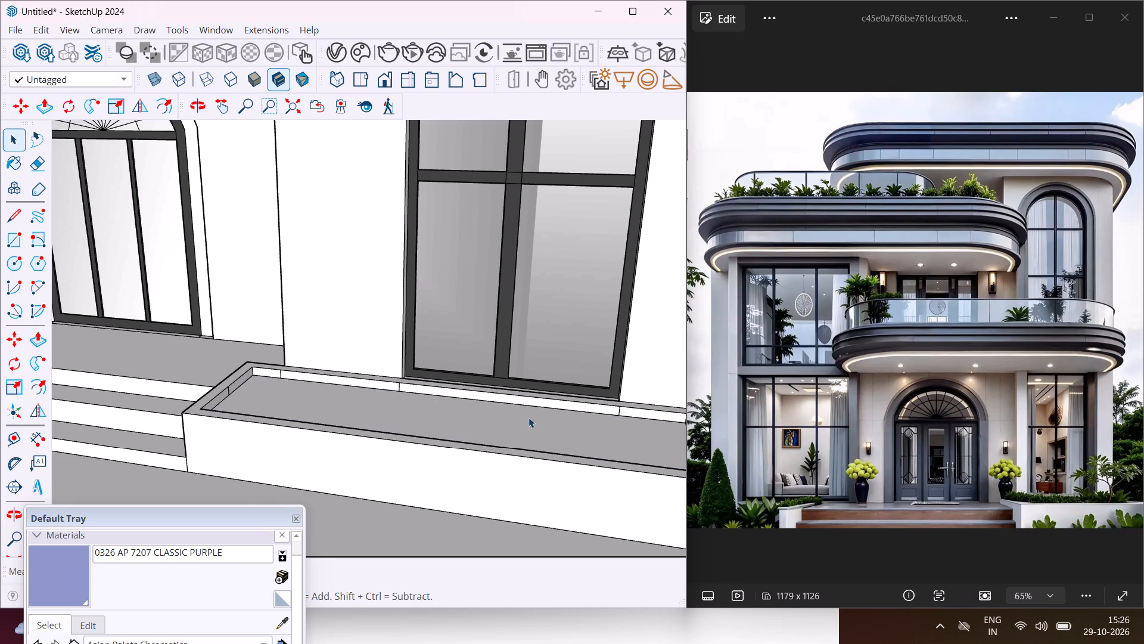
Examine the whole villa from low and high front angles and compare it with the reference image.
middle_drag(234, 371, 399, 371)
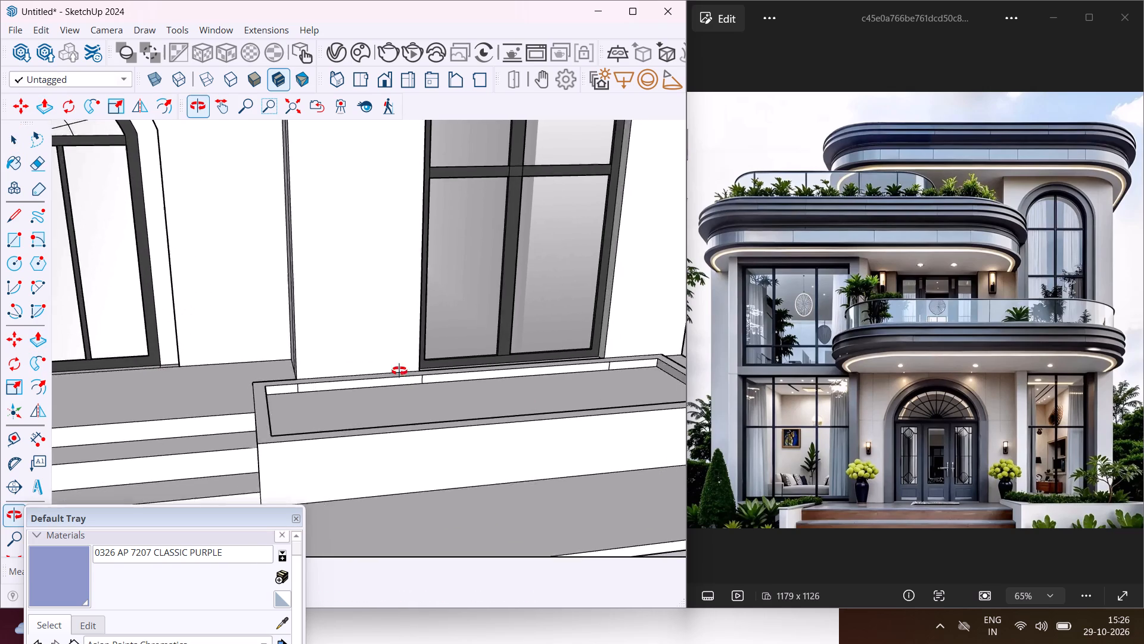
middle_drag(399, 371, 427, 371)
scroll(422, 372, down, 16)
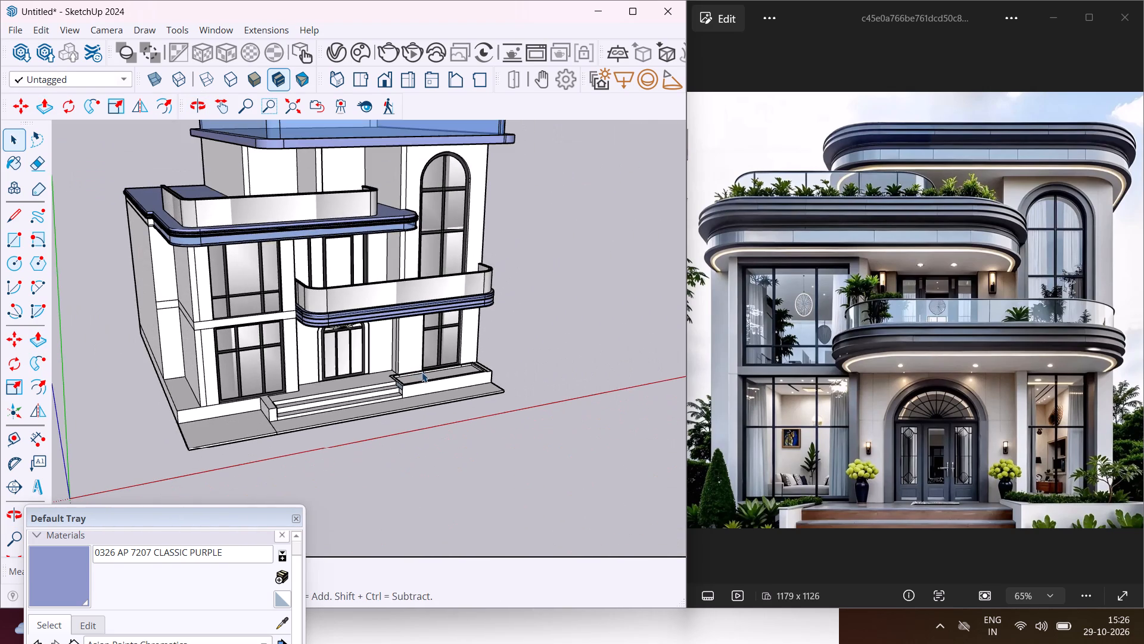
scroll(422, 372, down, 4)
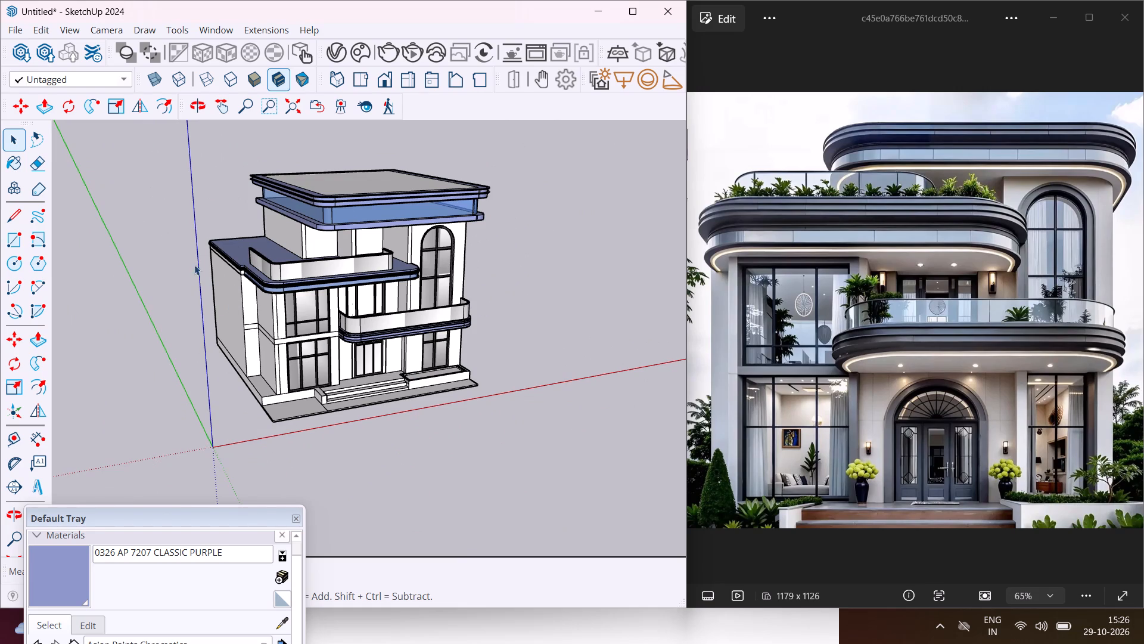
click(213, 109)
drag(294, 228, 316, 264)
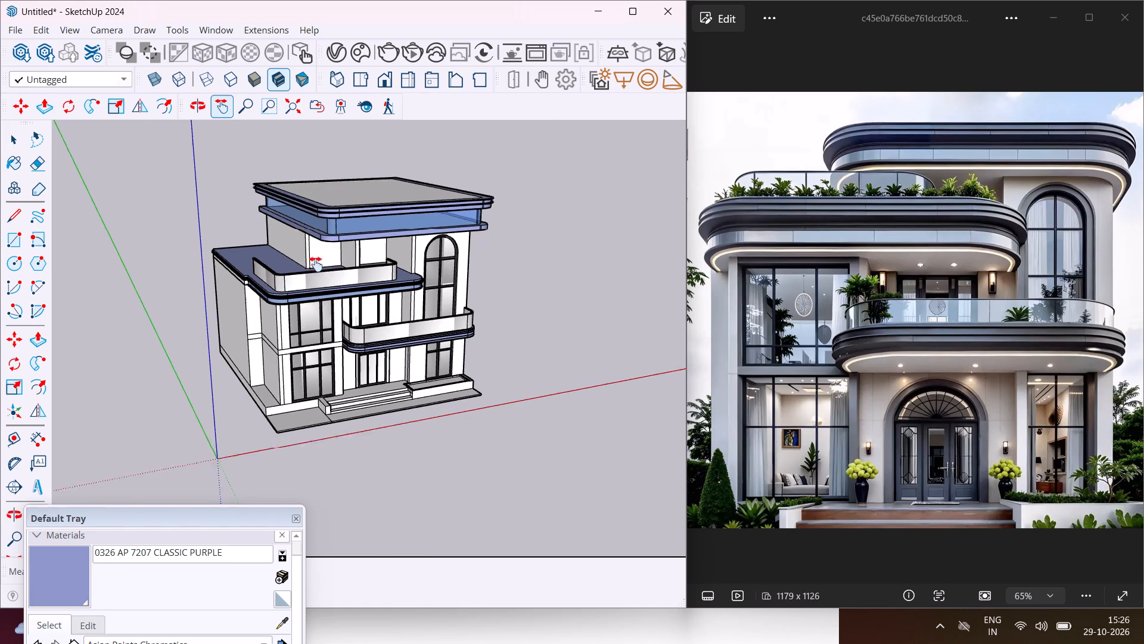
drag(316, 264, 343, 358)
middle_drag(369, 419, 262, 304)
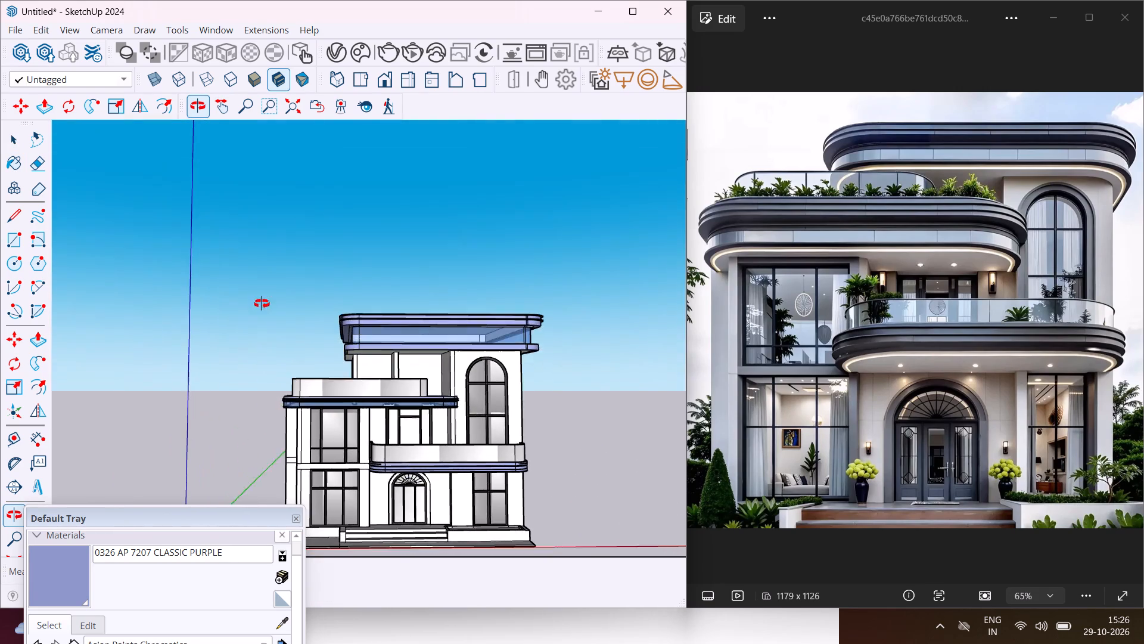
middle_drag(262, 304, 259, 290)
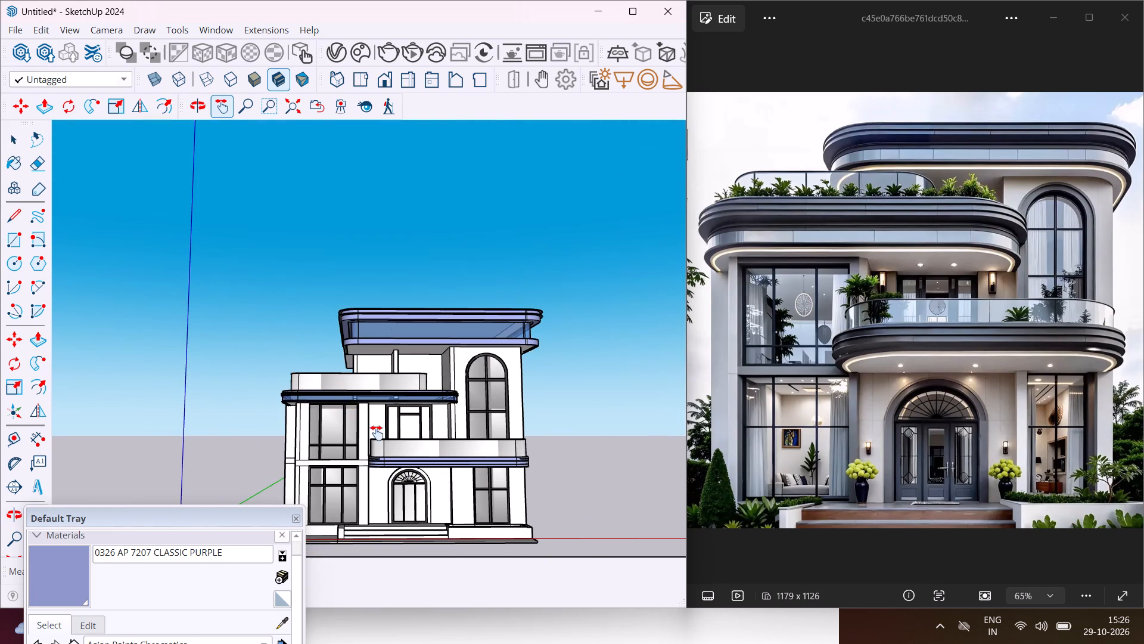
middle_drag(377, 433, 362, 384)
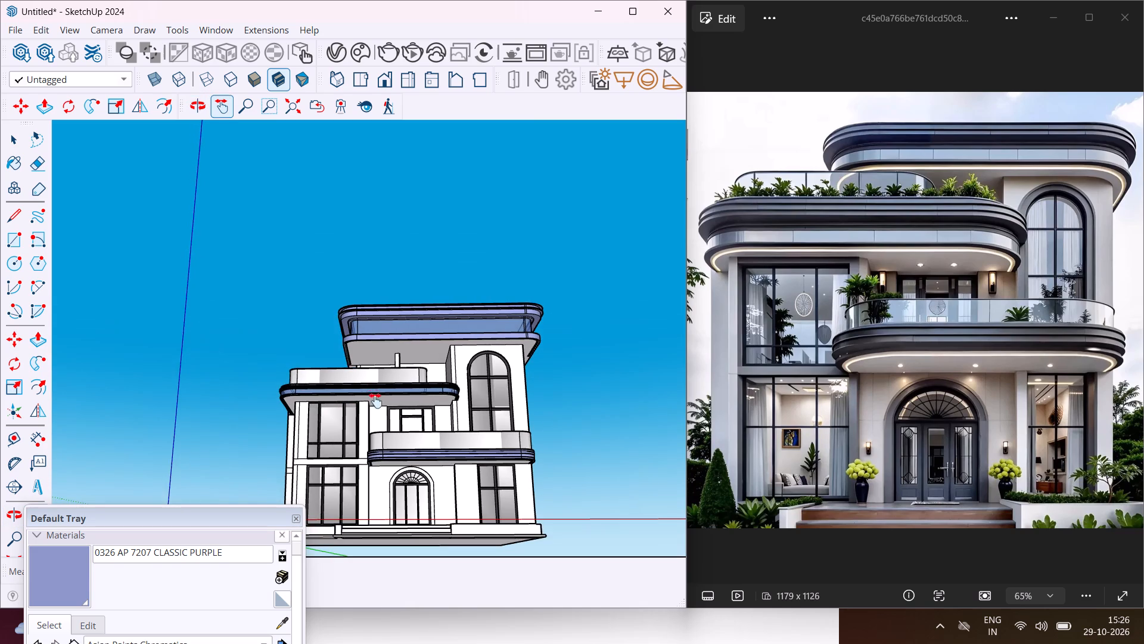
scroll(380, 407, up, 3)
middle_drag(387, 417, 337, 410)
scroll(337, 410, up, 1)
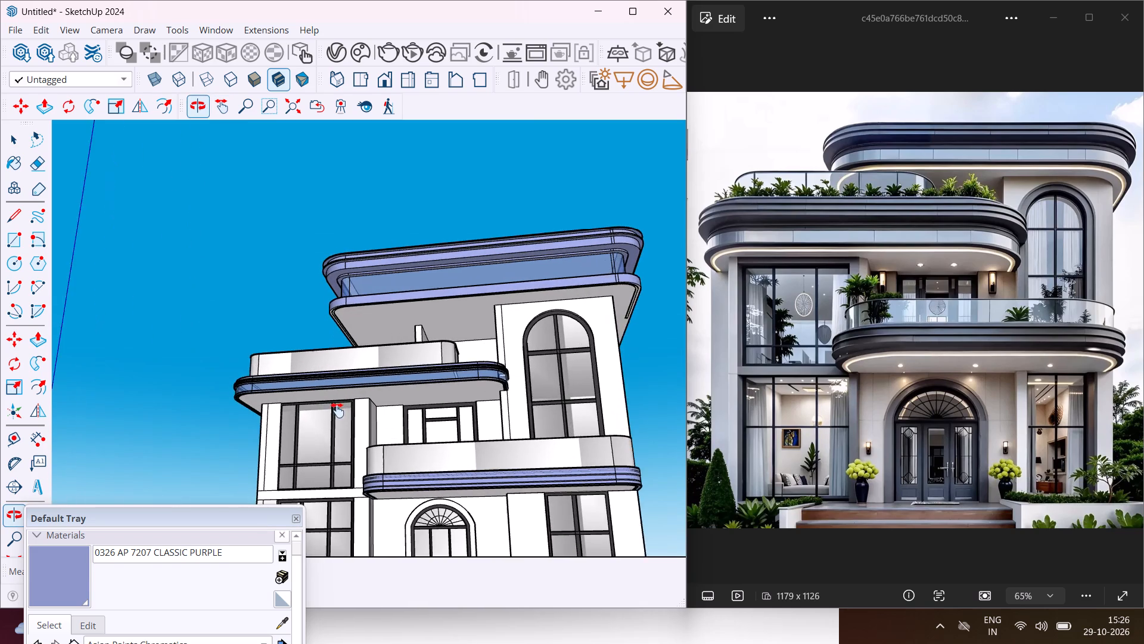
scroll(323, 413, down, 6)
middle_drag(352, 432, 352, 494)
scroll(353, 466, up, 9)
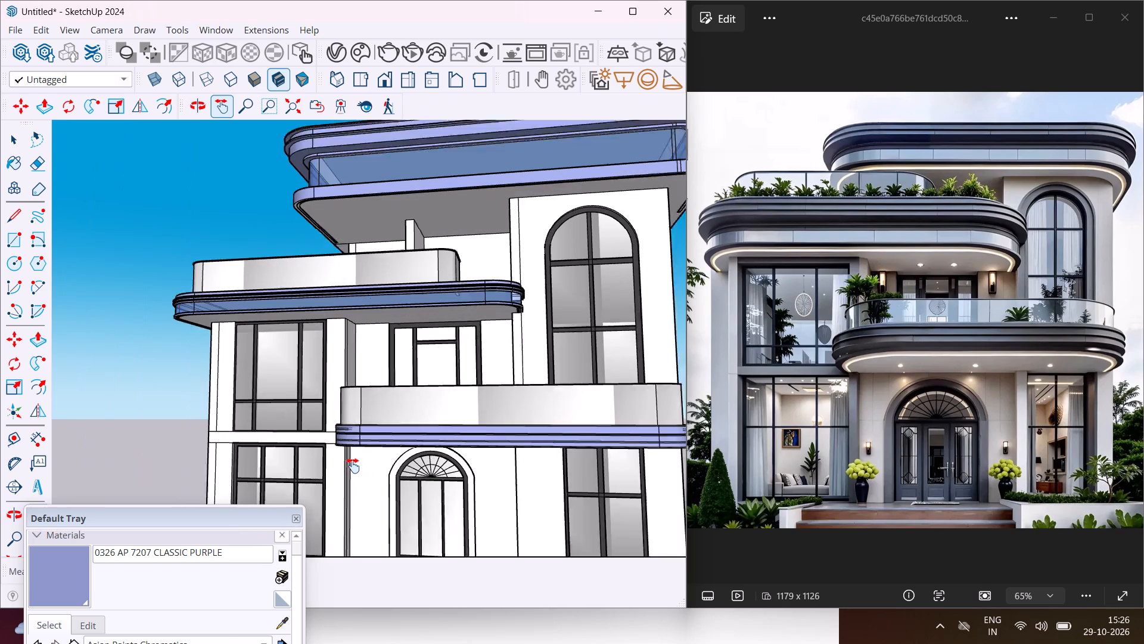
middle_drag(353, 466, 400, 414)
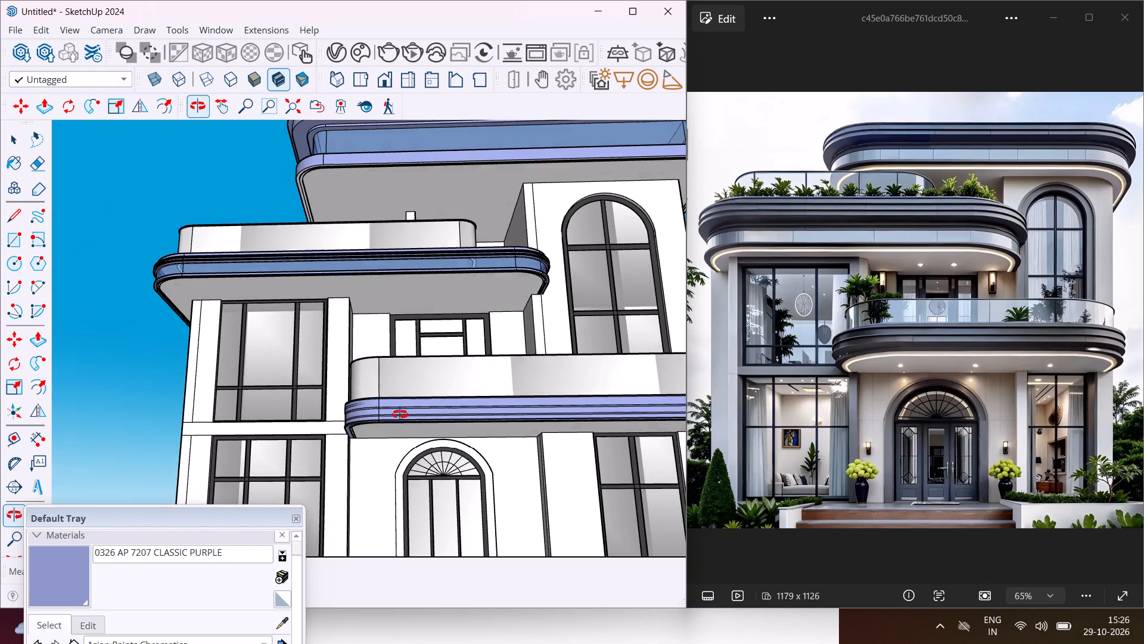
middle_drag(400, 414, 433, 408)
scroll(397, 416, down, 3)
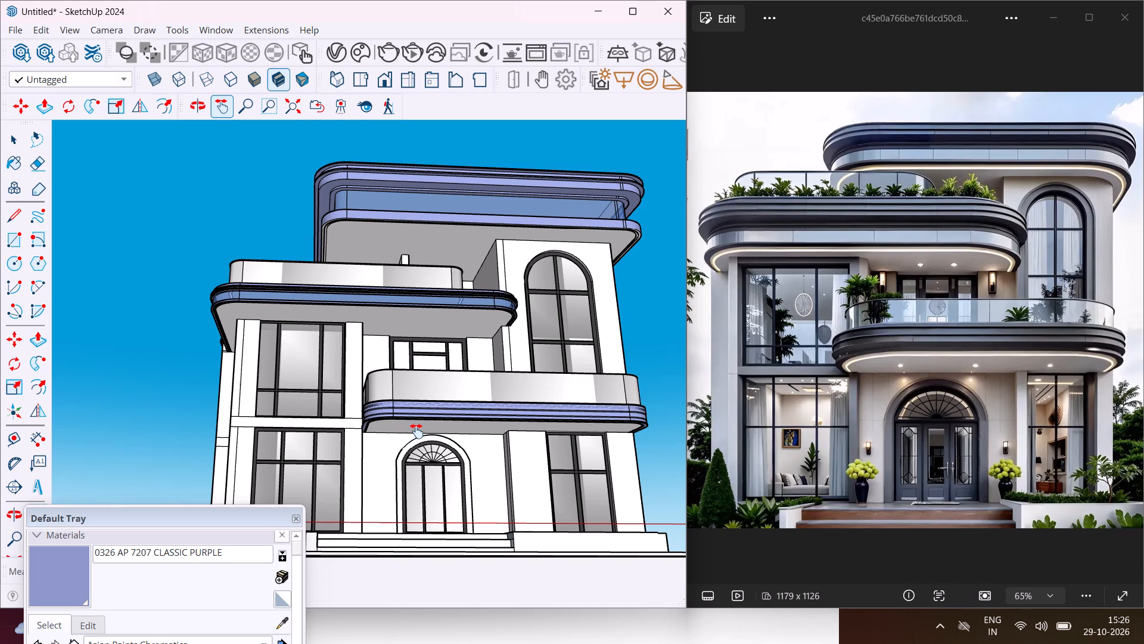
middle_drag(418, 426, 422, 429)
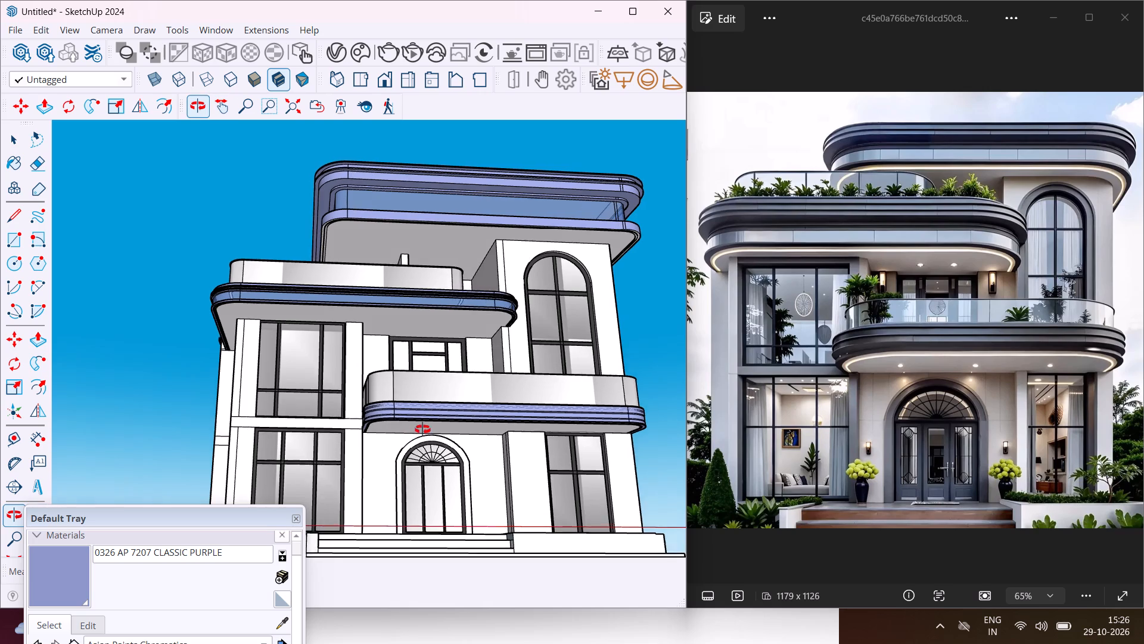
middle_drag(422, 429, 448, 633)
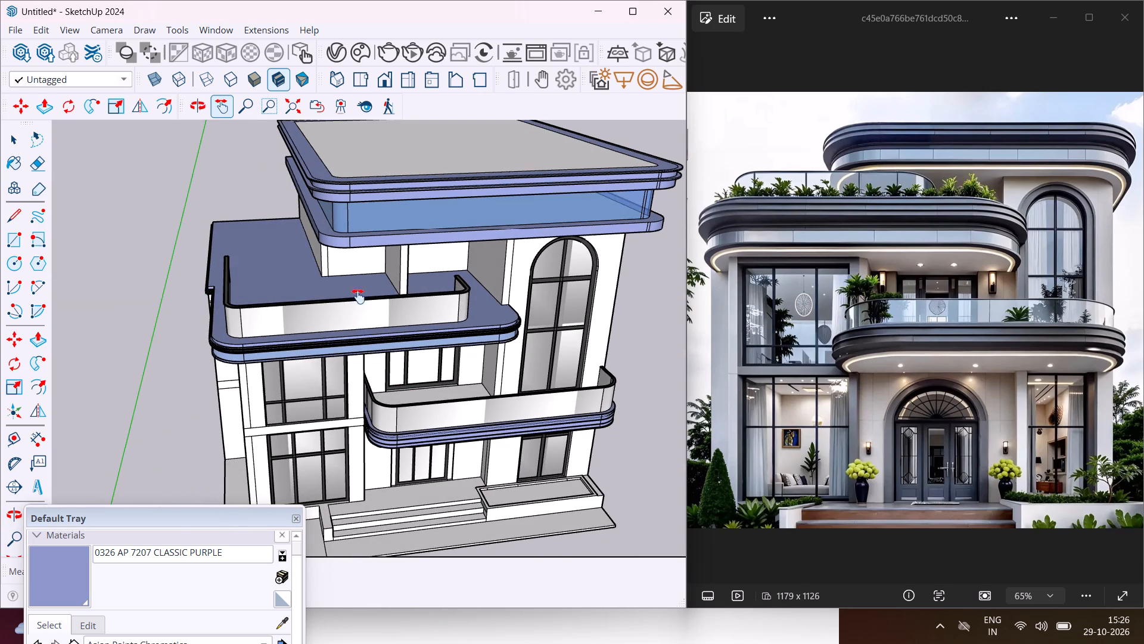
Clear the curtain search in Chaos Cosmos and filter the downloaded assets to 3D Models, Vegetation, Potted plants.
click(356, 58)
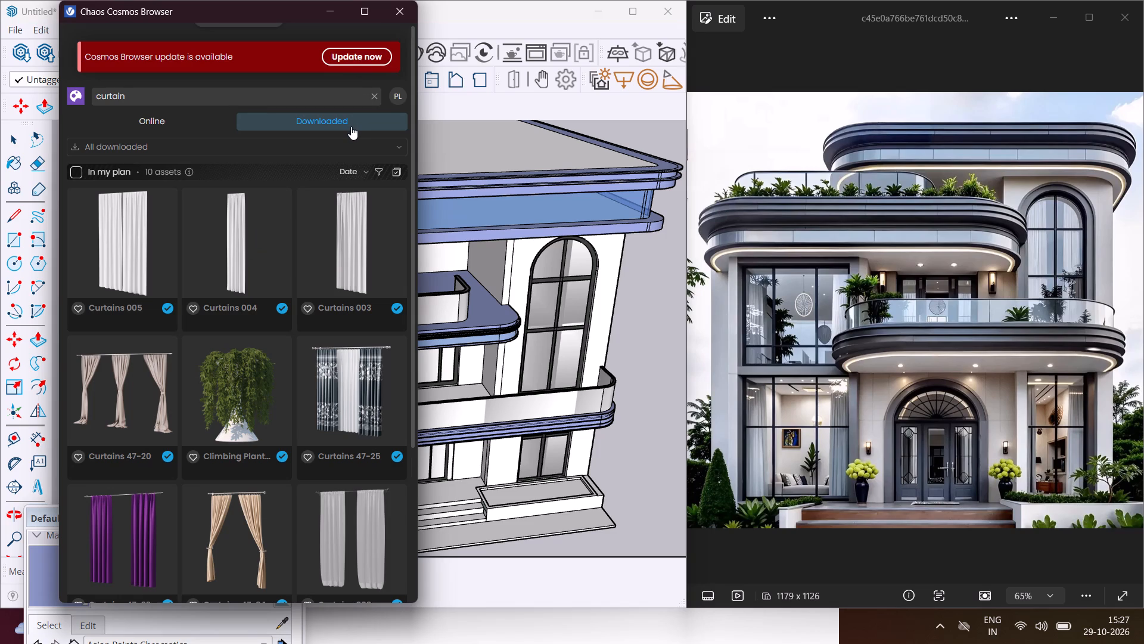
click(207, 94)
key(BackSpace)
key(BackSpace)
key(BackSpace)
key(BackSpace)
key(BackSpace)
key(BackSpace)
key(BackSpace)
key(BackSpace)
key(BackSpace)
key(BackSpace)
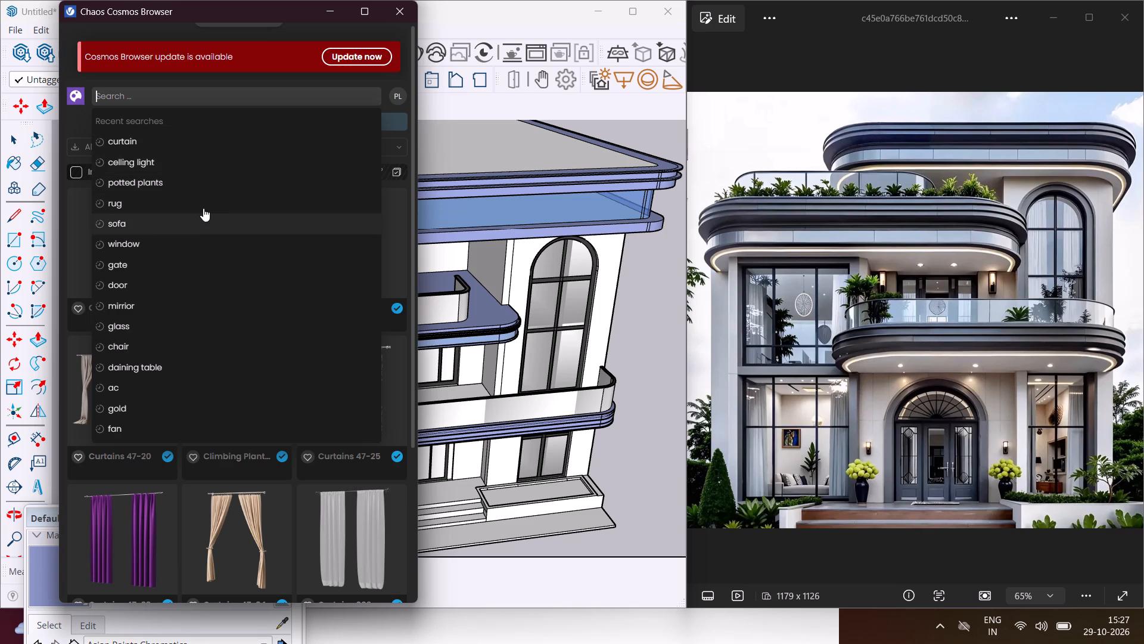
click(285, 94)
click(396, 144)
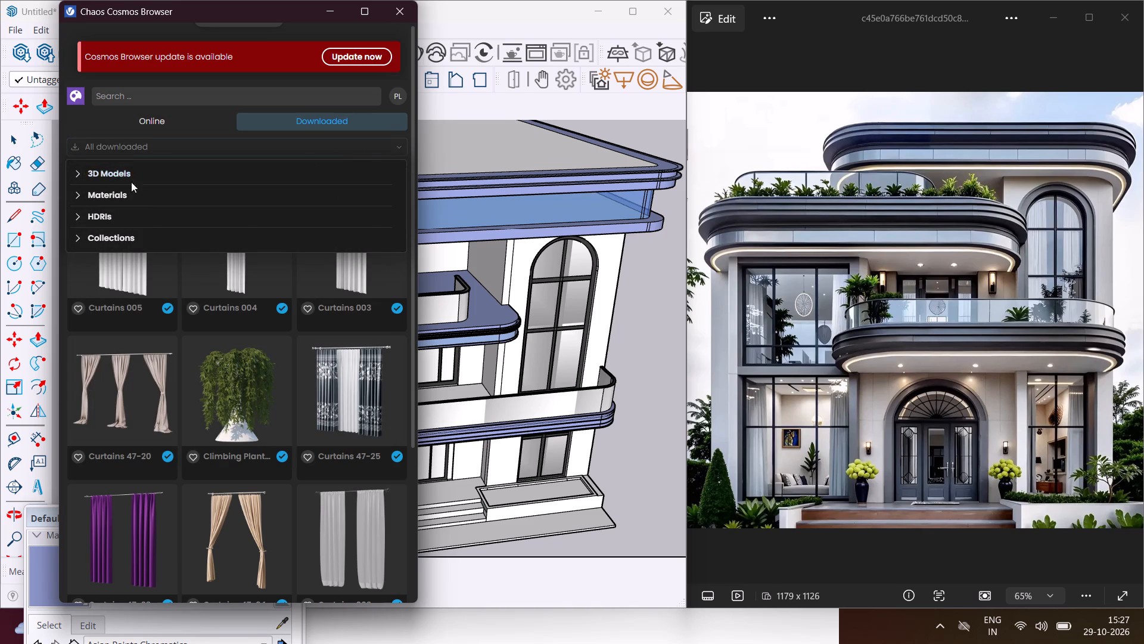
click(106, 170)
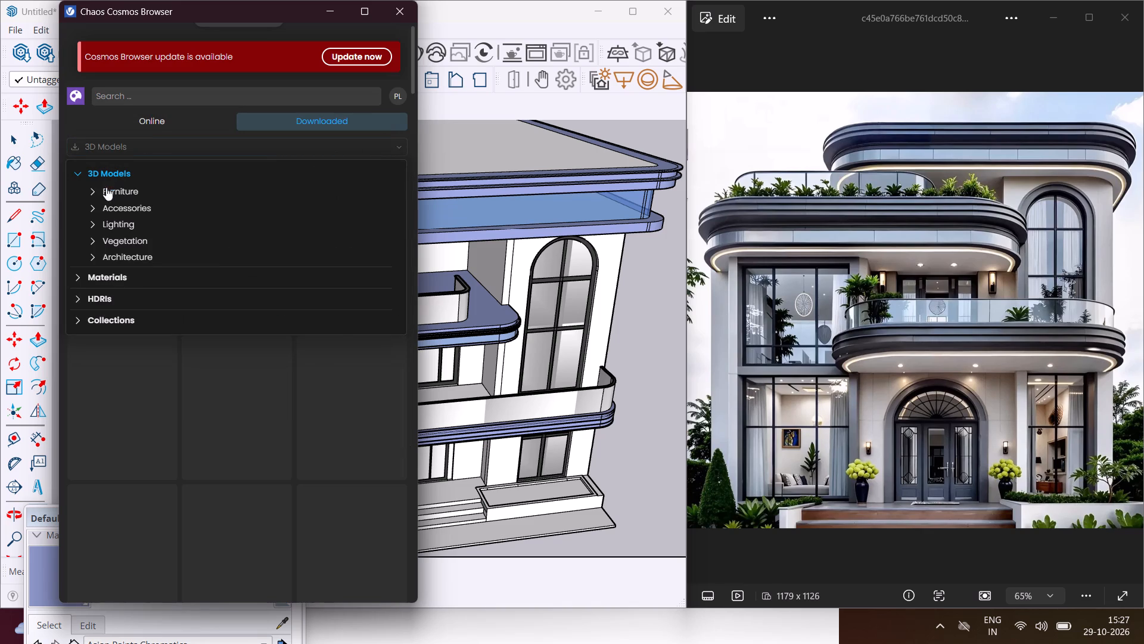
click(101, 238)
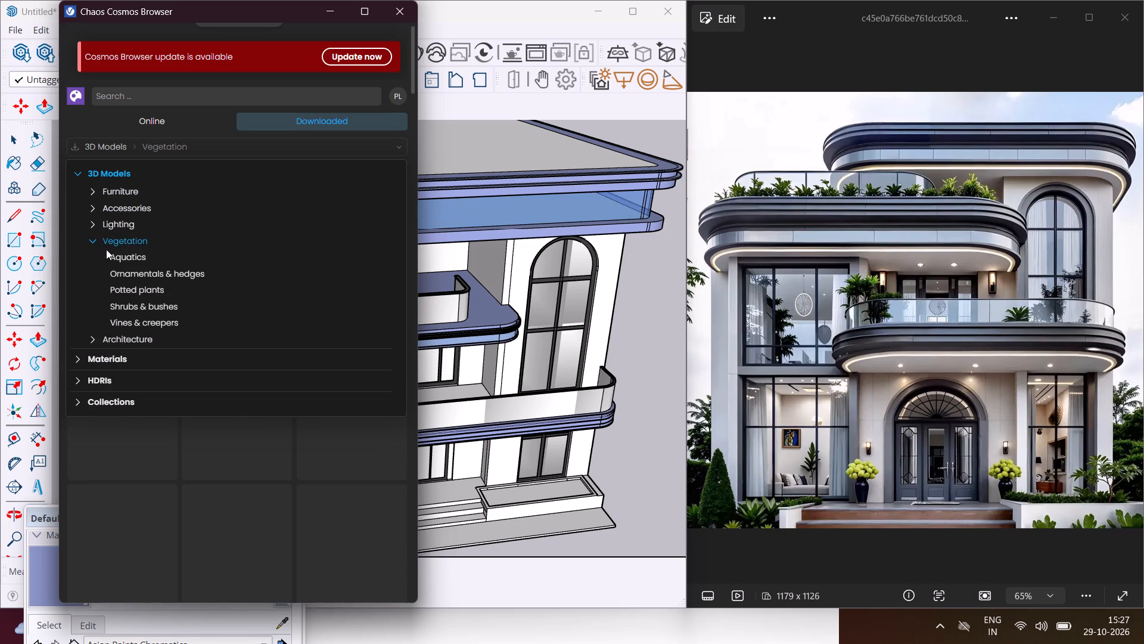
click(124, 283)
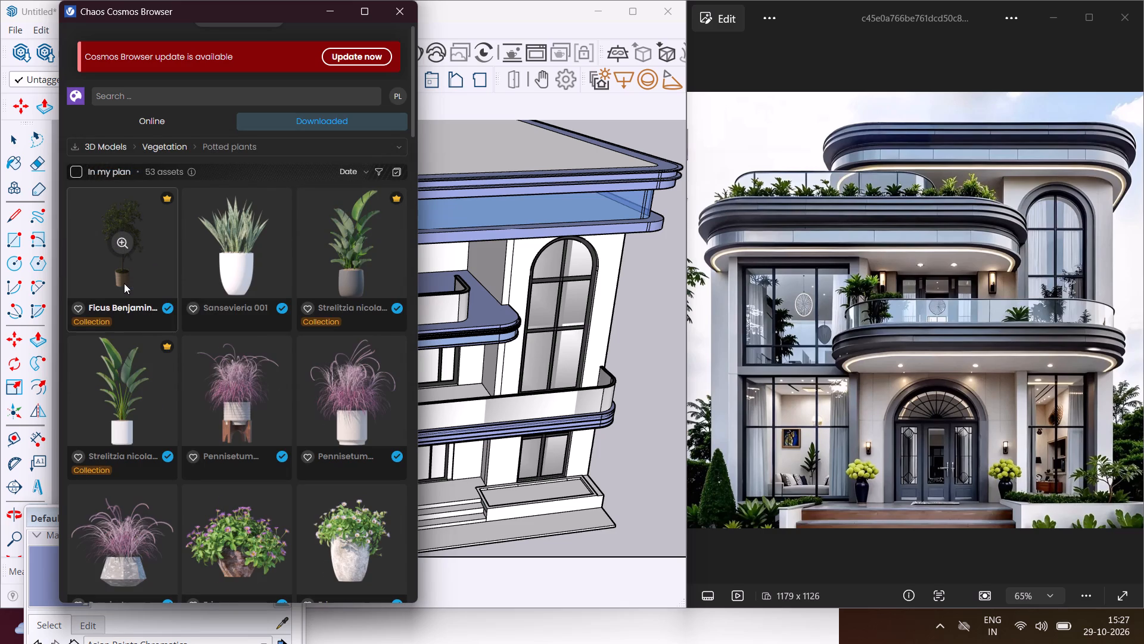
Find the Ficus elastica Belize 002 potted plant among the downloaded assets and import it into the SketchUp model.
scroll(139, 389, down, 4)
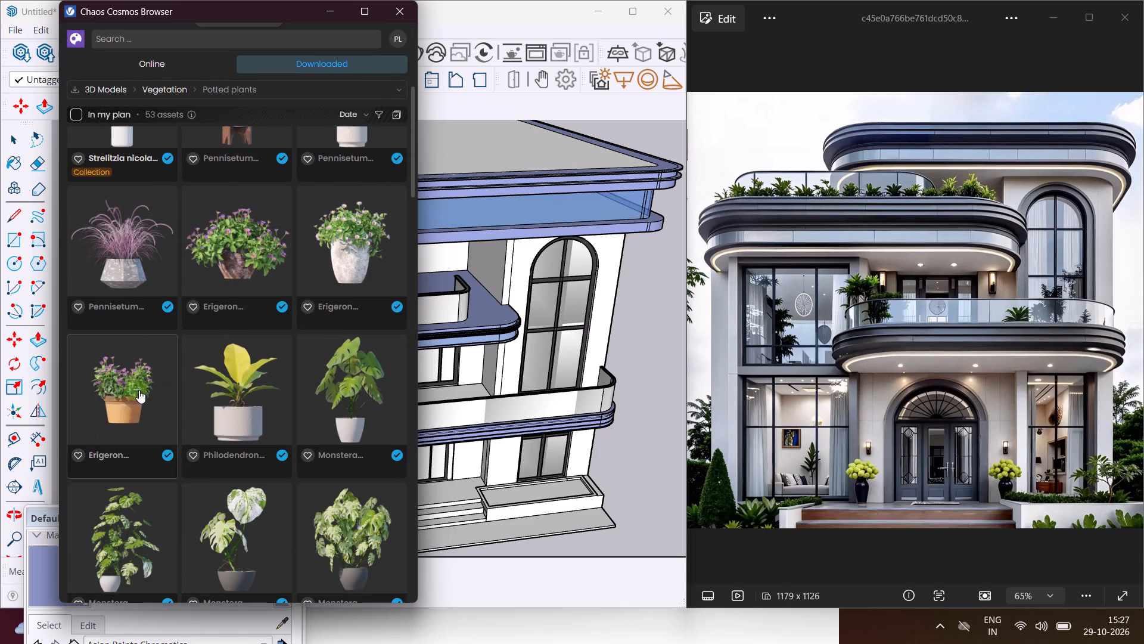
scroll(139, 390, down, 6)
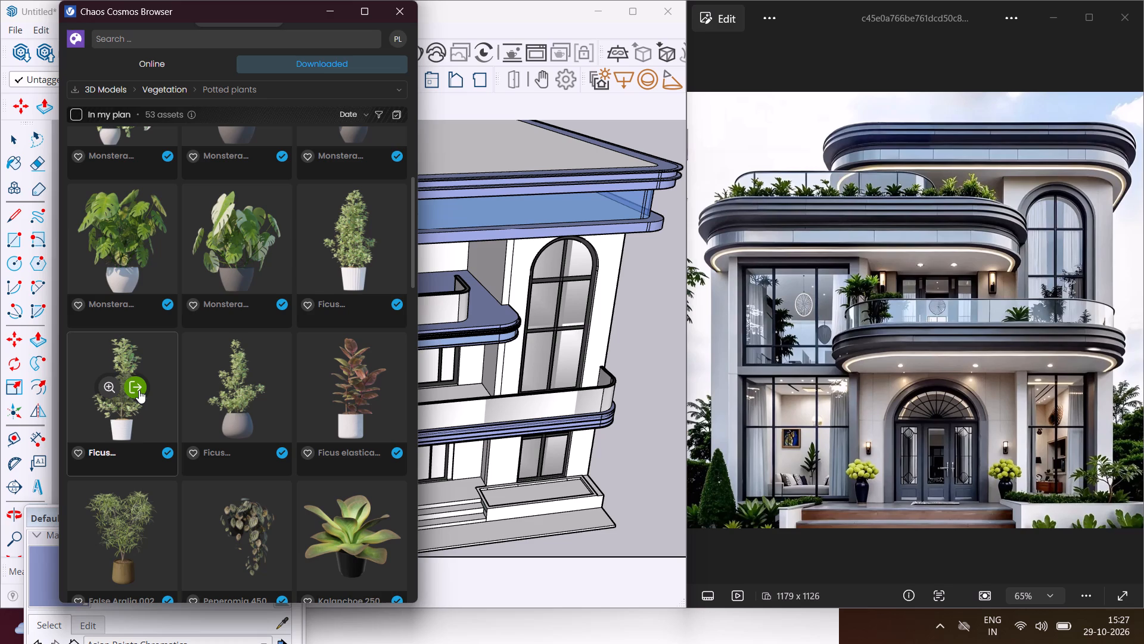
scroll(171, 449, down, 1)
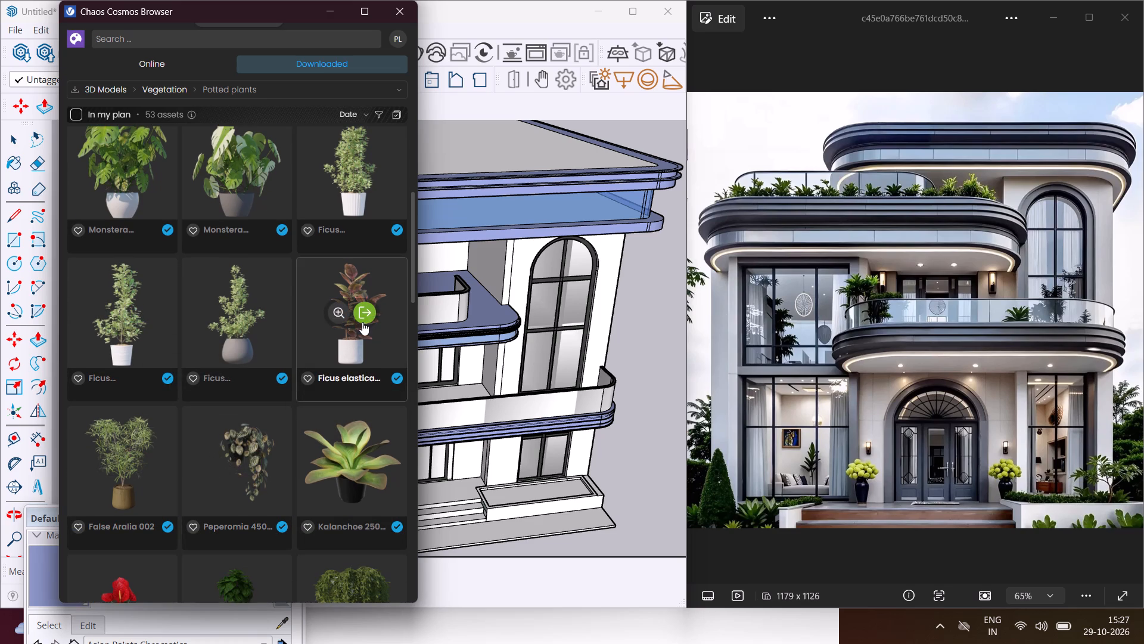
click(363, 312)
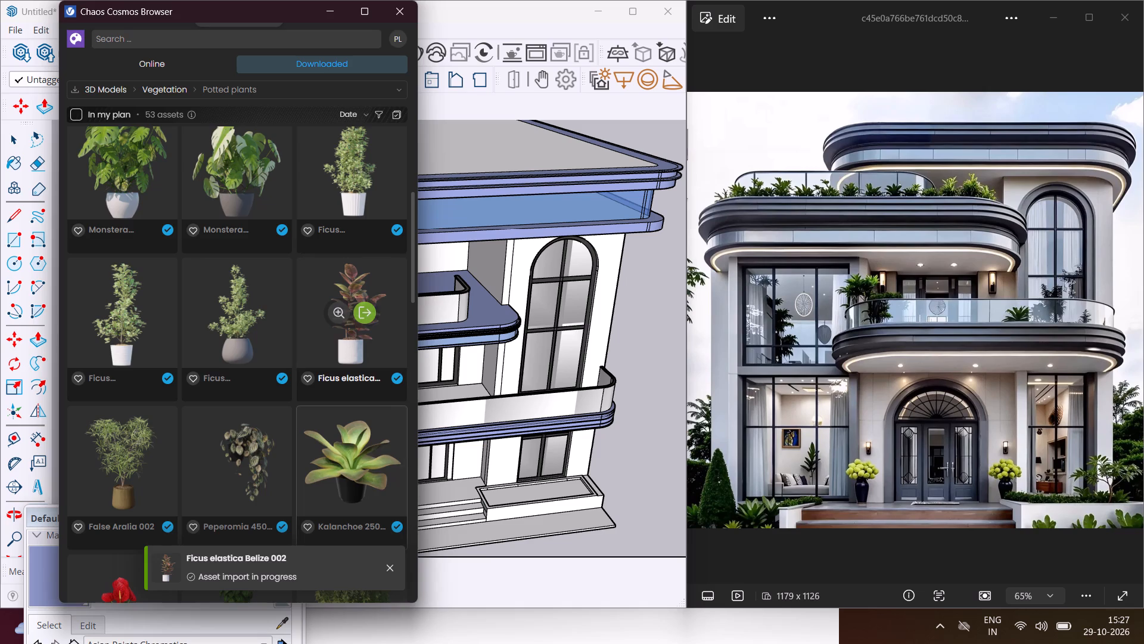
scroll(380, 492, down, 2)
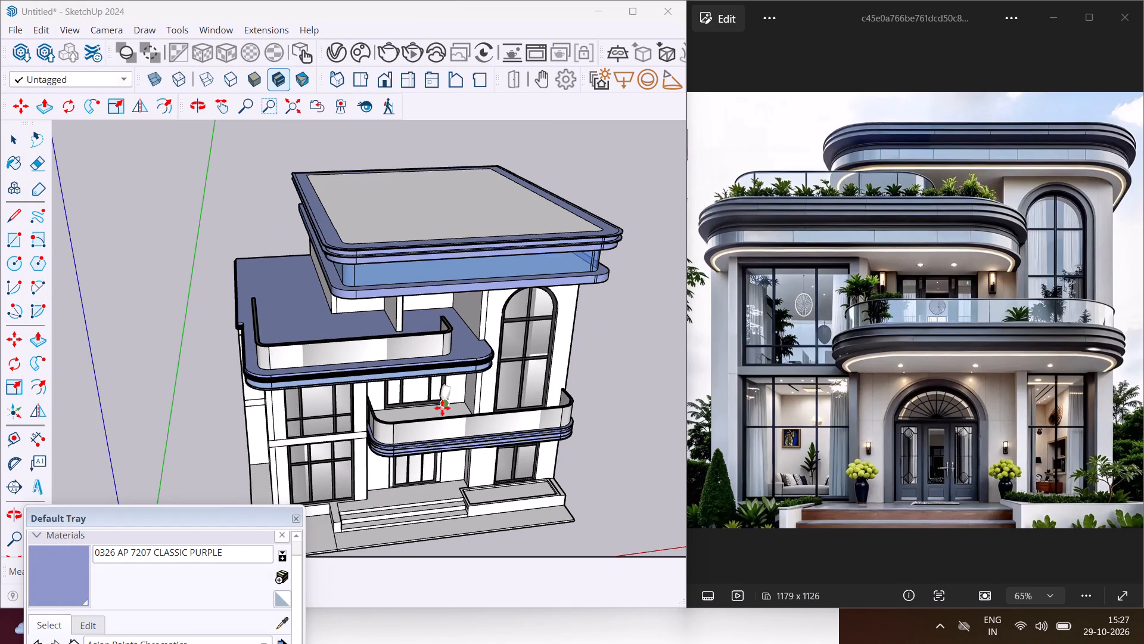
Place two ficus plants on the lower curved balcony floor, in front of the tall arched window.
middle_drag(442, 408, 447, 493)
scroll(523, 404, up, 8)
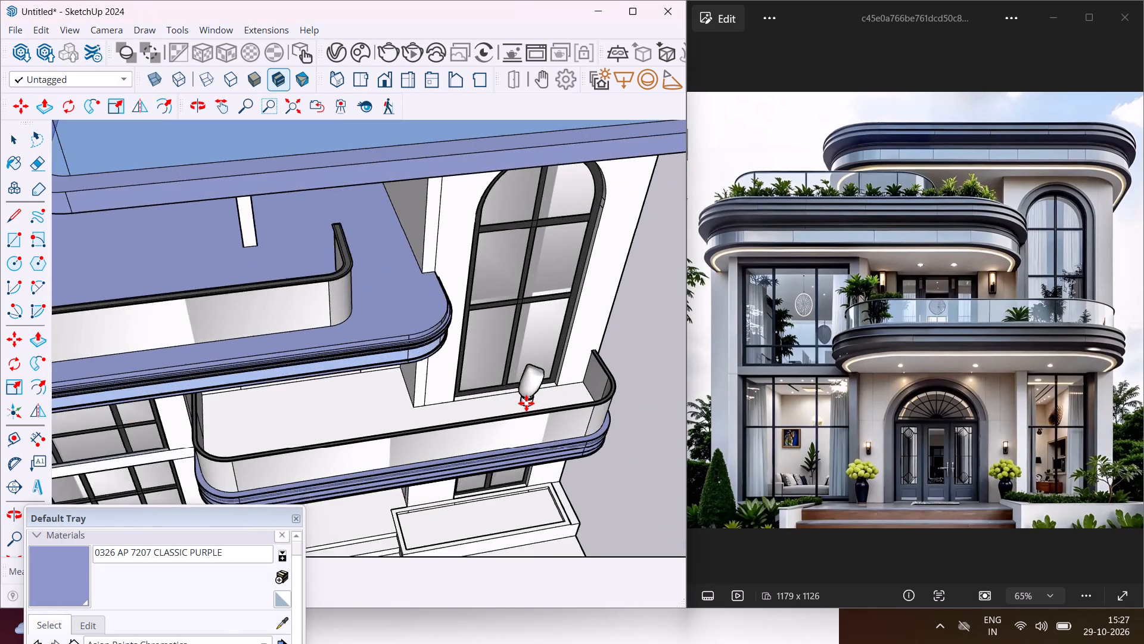
scroll(526, 403, up, 9)
click(633, 394)
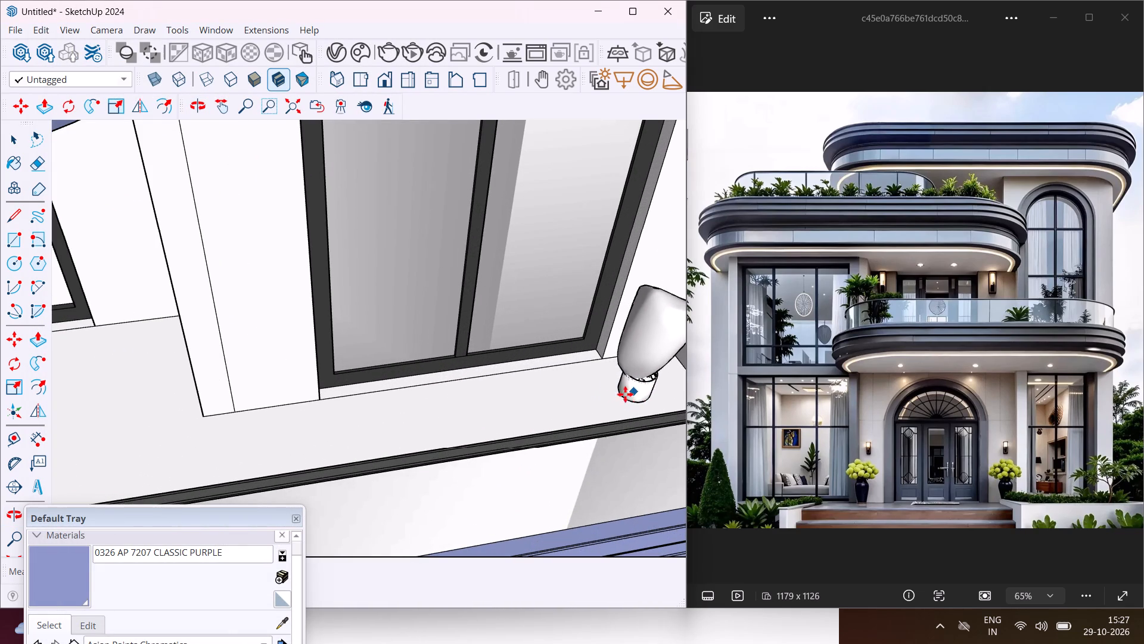
scroll(562, 399, down, 9)
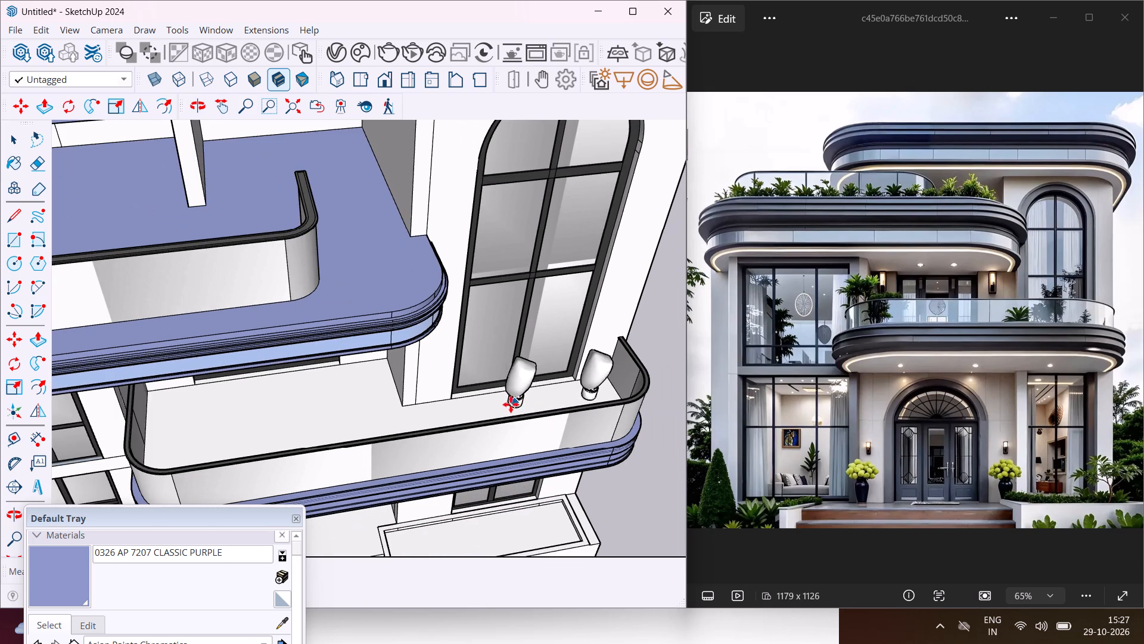
scroll(483, 405, up, 7)
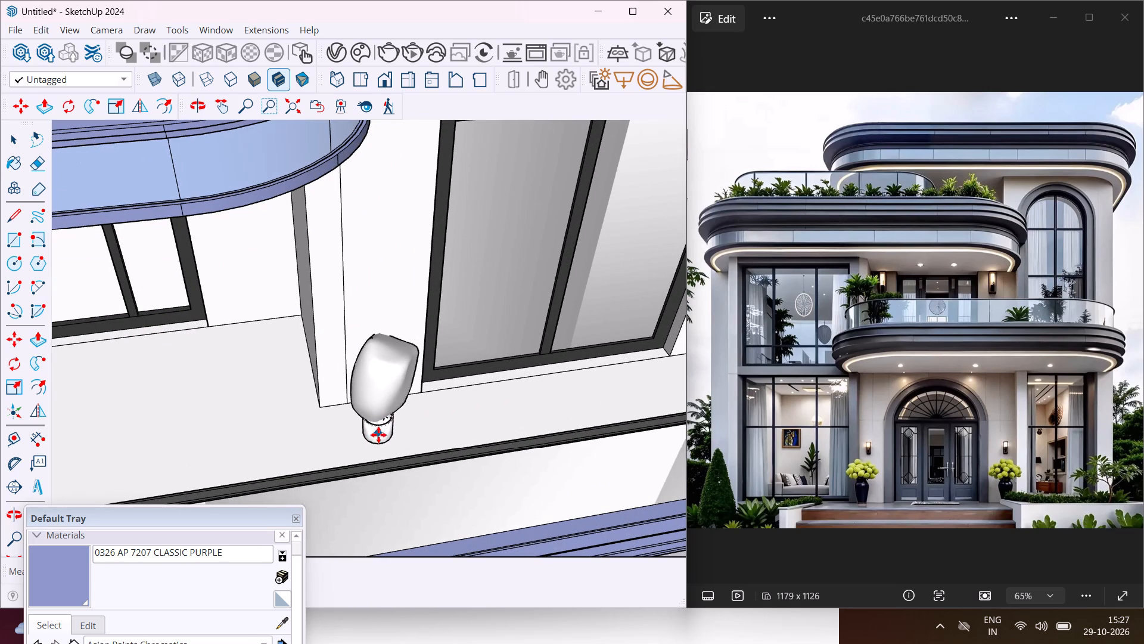
click(374, 435)
Place five ficus plants around the rounded outer corner of the terrace slab's ledge, outside the parapet.
scroll(374, 435, down, 4)
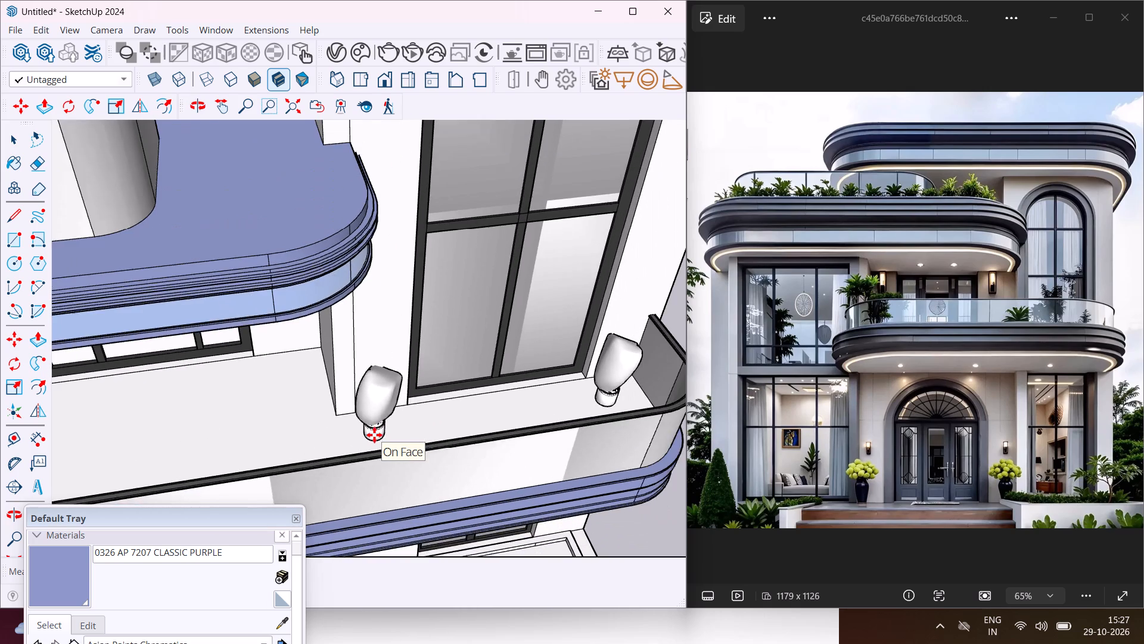
scroll(374, 435, down, 9)
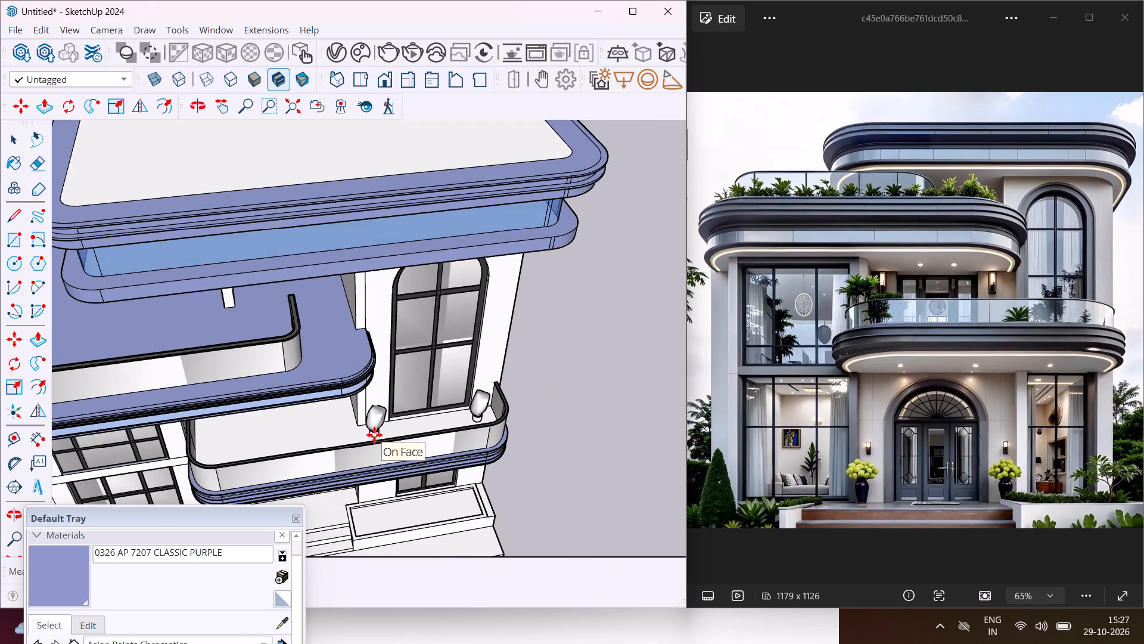
middle_drag(374, 435, 499, 363)
scroll(499, 363, down, 4)
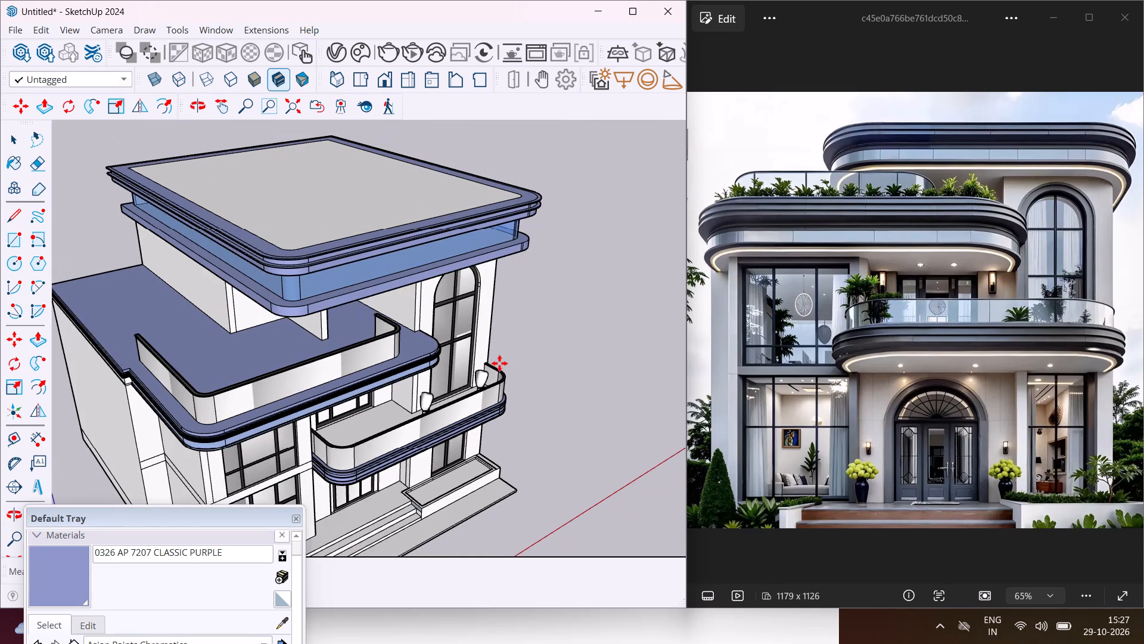
scroll(195, 428, up, 2)
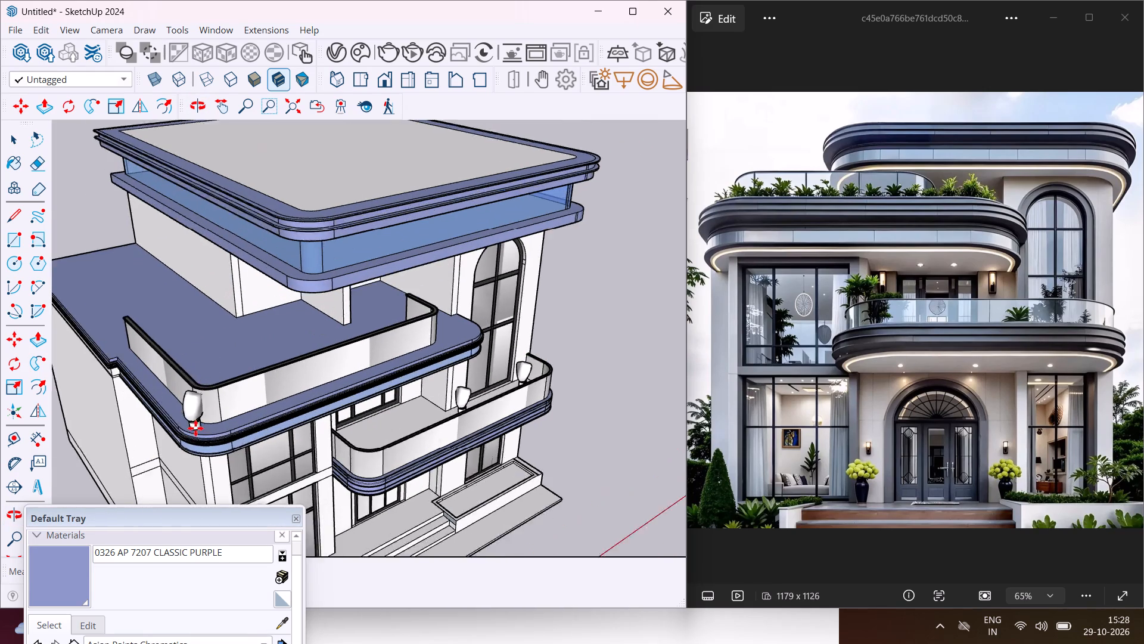
scroll(195, 428, up, 10)
click(191, 436)
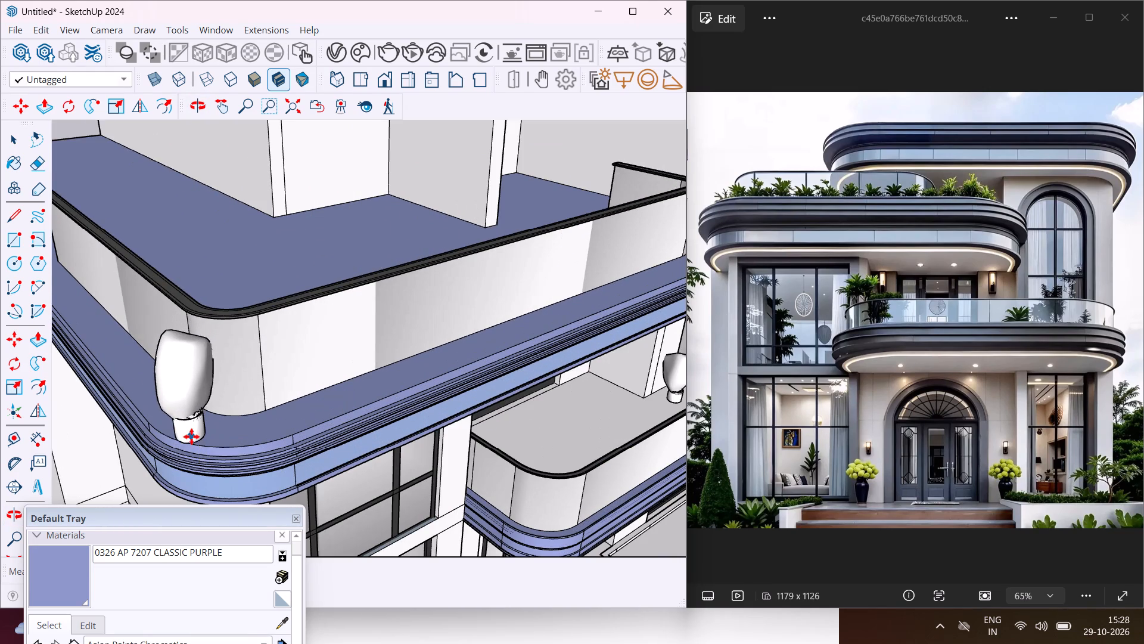
click(235, 440)
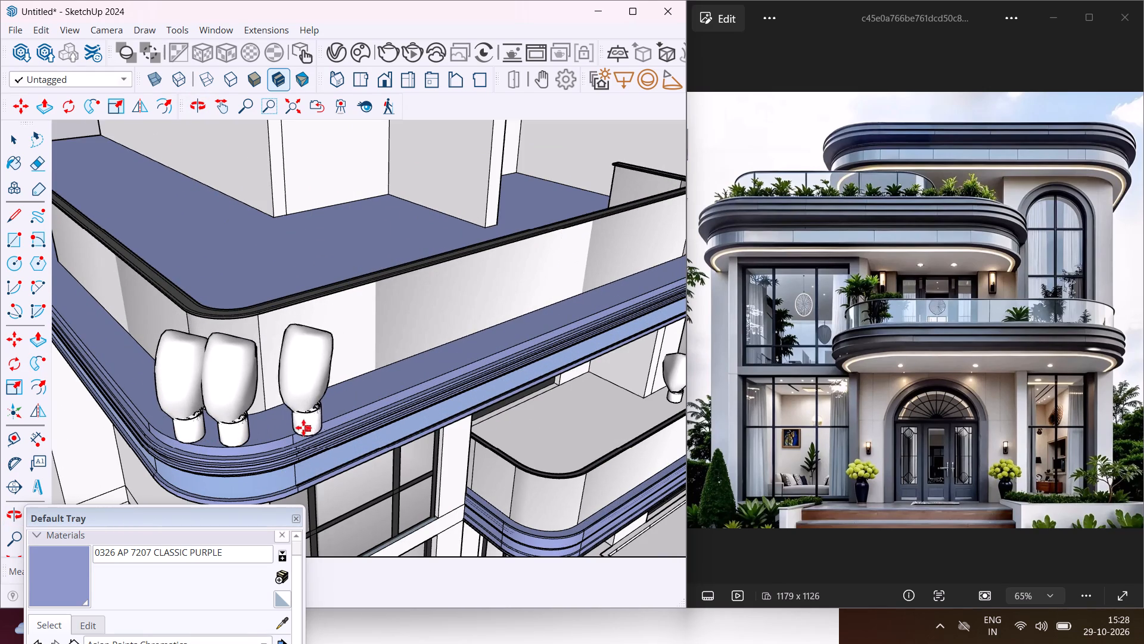
click(290, 429)
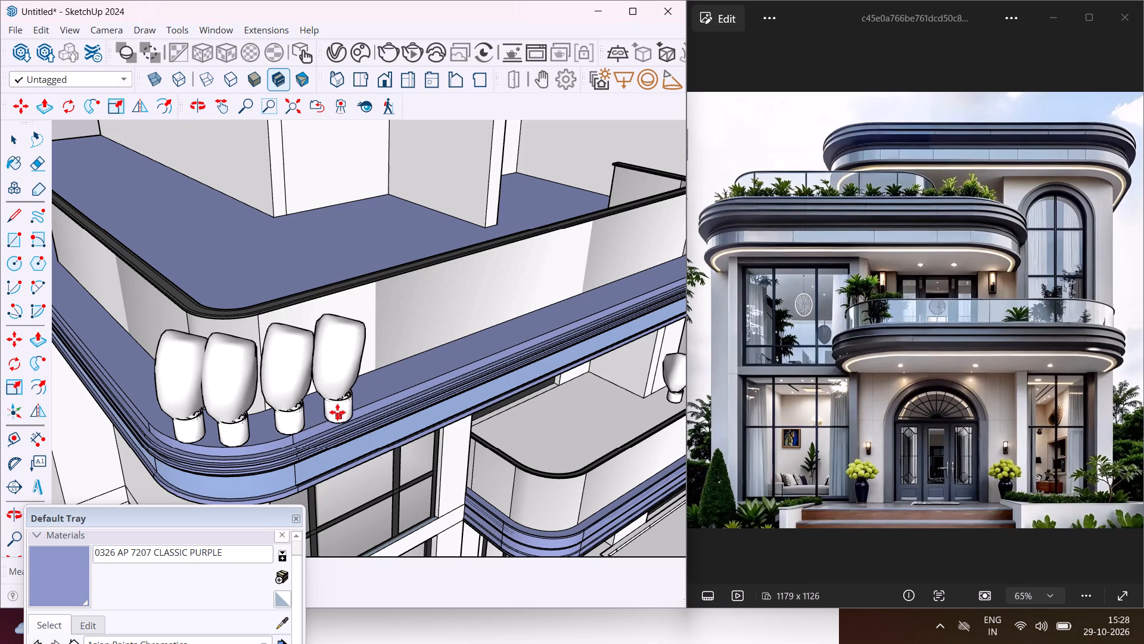
click(335, 408)
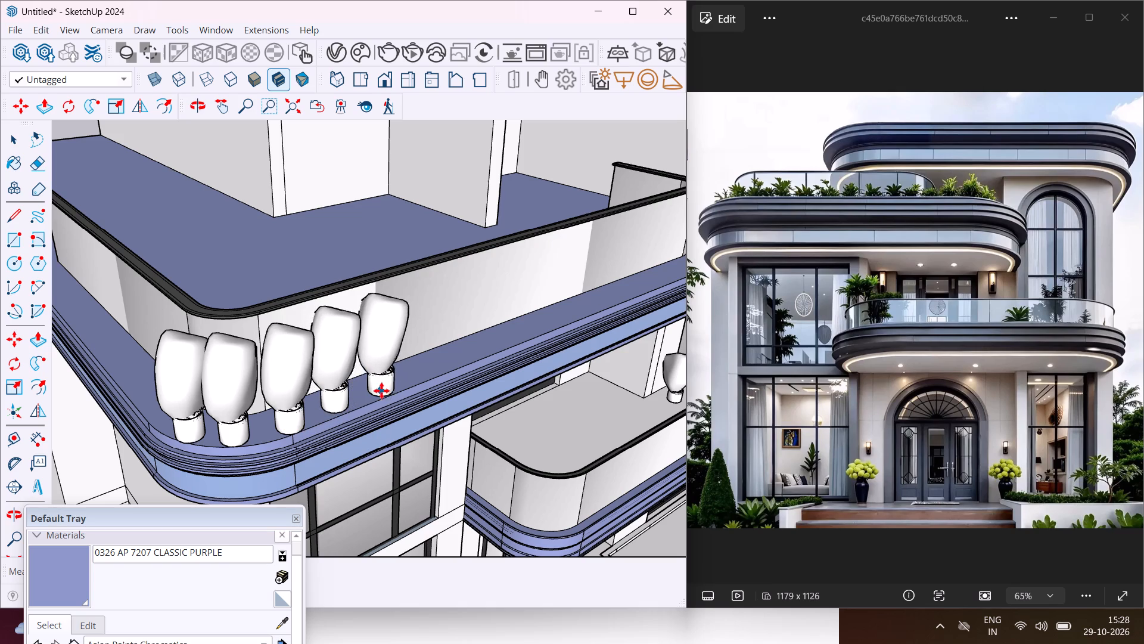
click(381, 391)
Continue the row with two more ficus plants along the terrace slab's straight front ledge.
scroll(279, 415, down, 4)
middle_drag(284, 423, 172, 417)
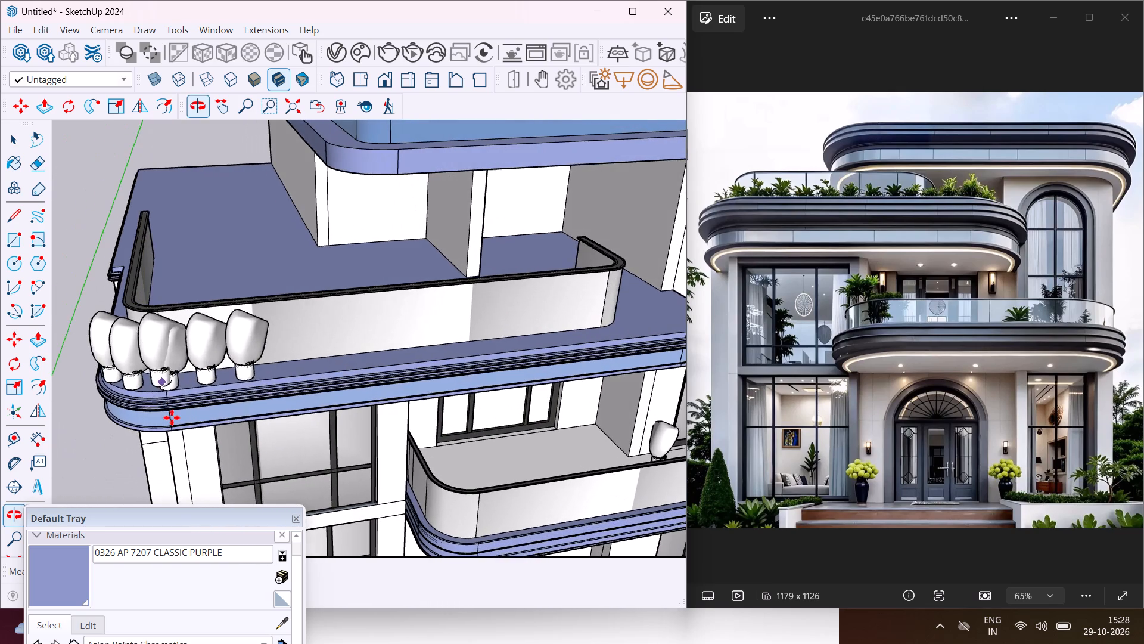
scroll(331, 386, up, 7)
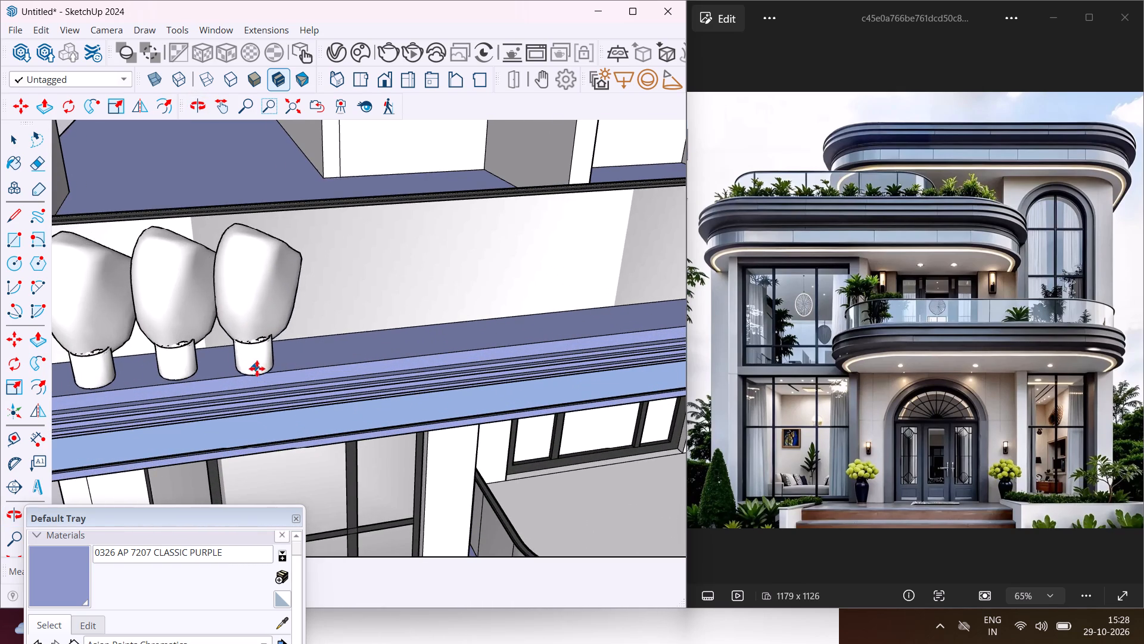
click(275, 367)
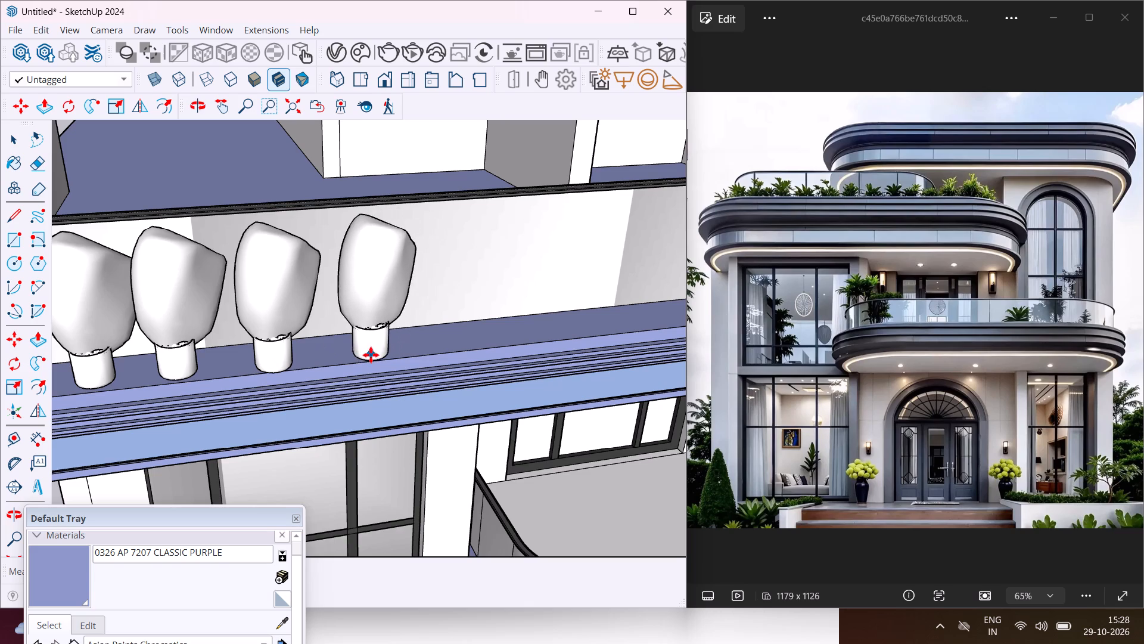
click(371, 355)
Place four ficus plants at the terrace slab's other rounded end, beside the arched-window wall.
scroll(217, 383, down, 9)
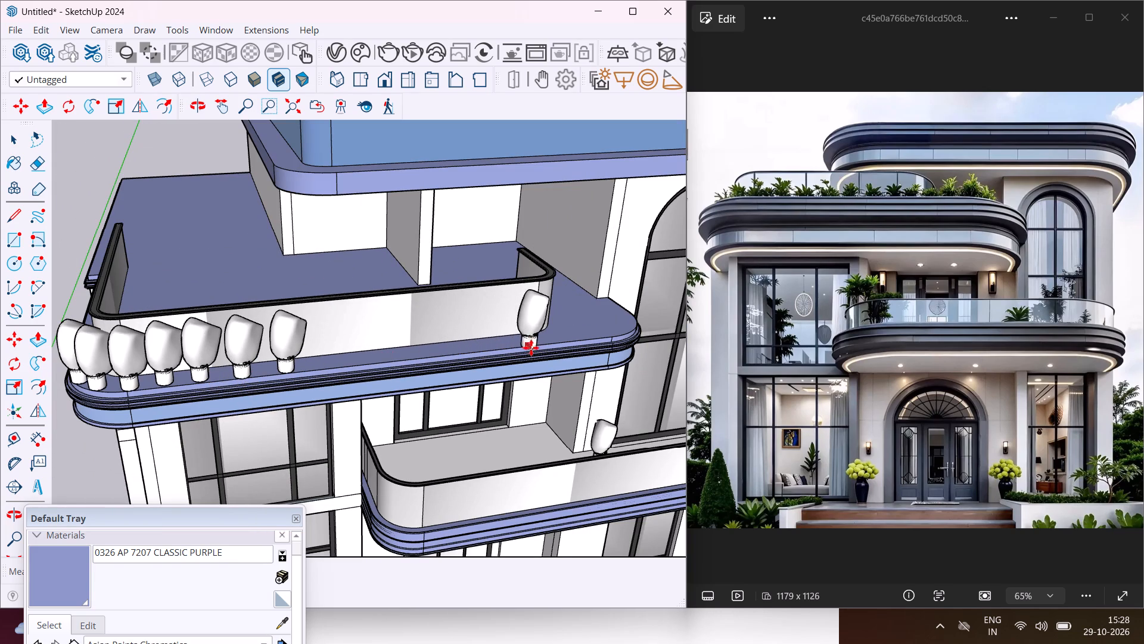
scroll(535, 348, up, 4)
click(574, 327)
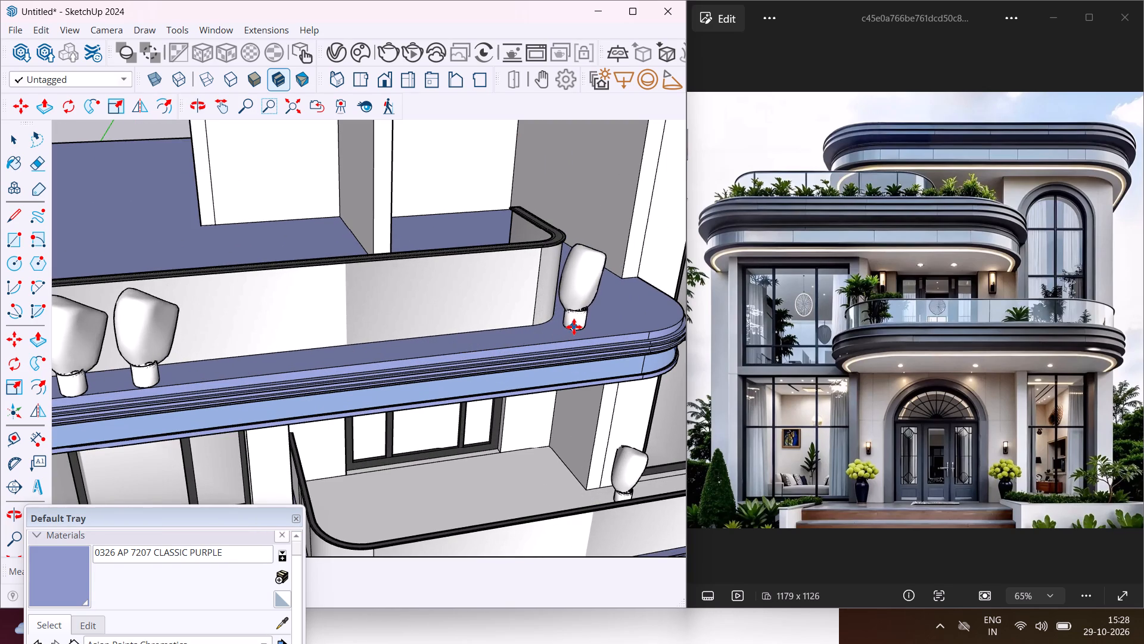
click(602, 308)
click(637, 312)
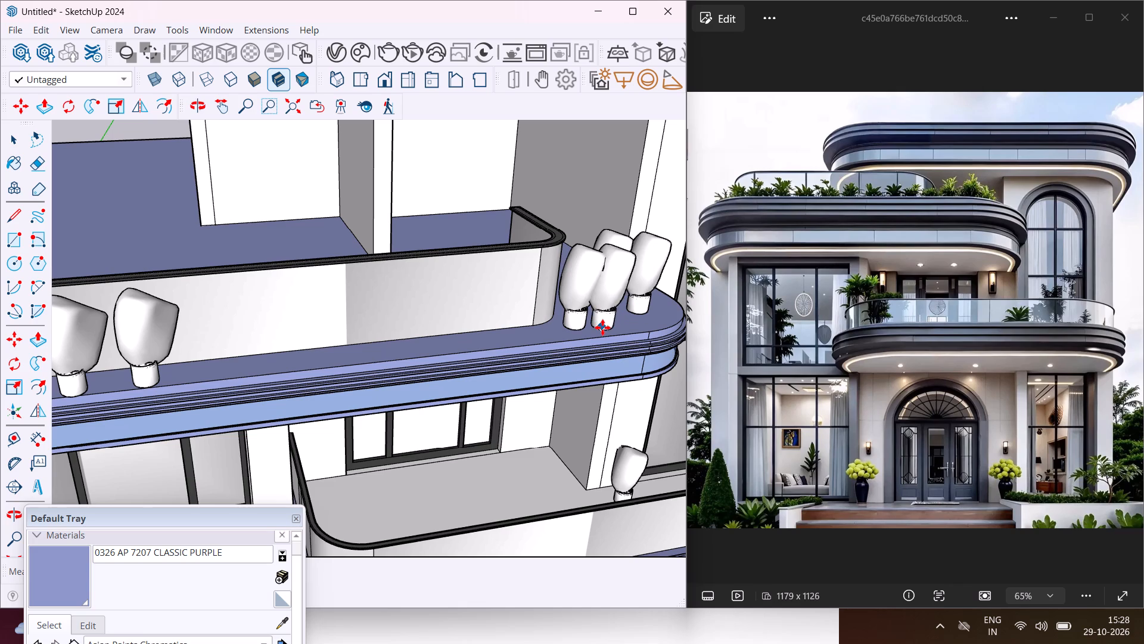
click(614, 329)
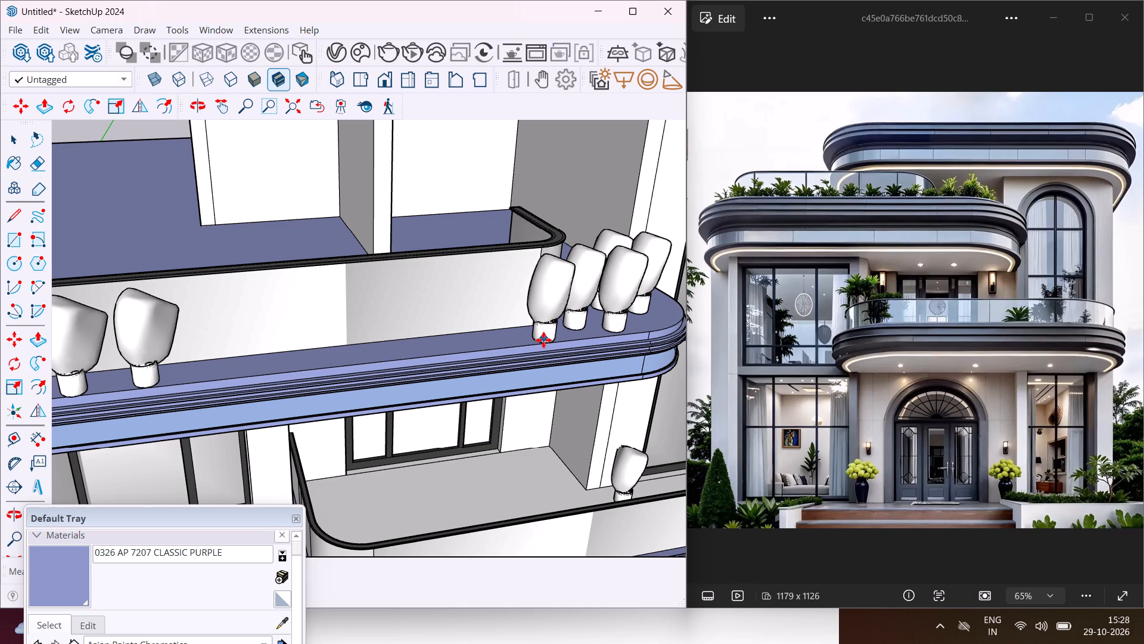
Fill the gap in the row with eight more ficus plants along the terrace slab's straight front ledge.
click(543, 340)
click(505, 345)
click(440, 357)
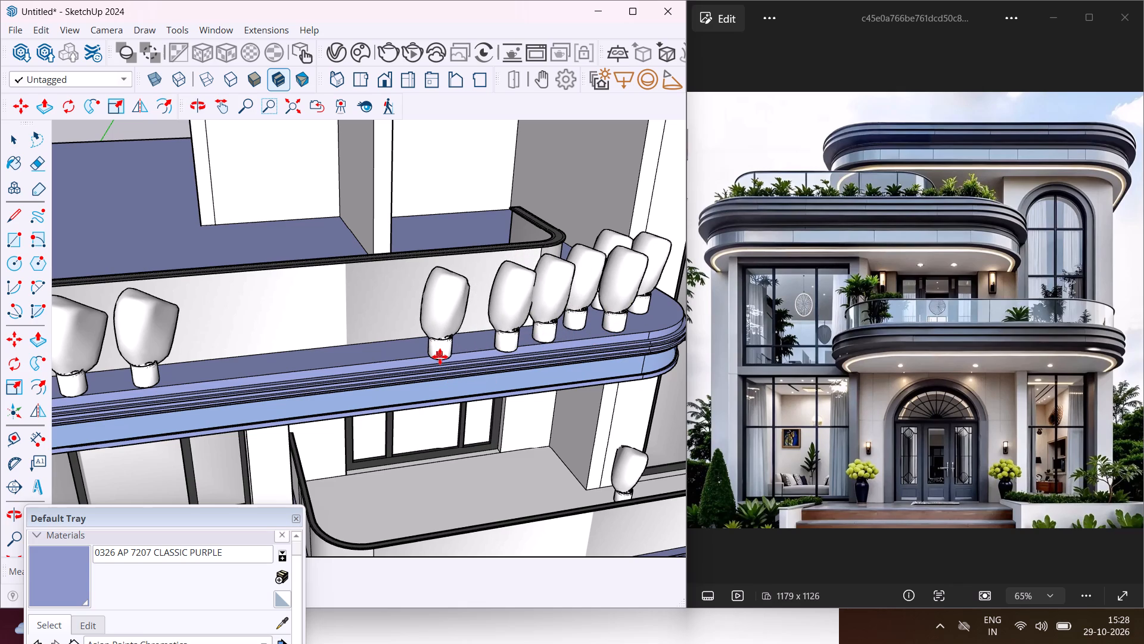
click(475, 350)
click(388, 364)
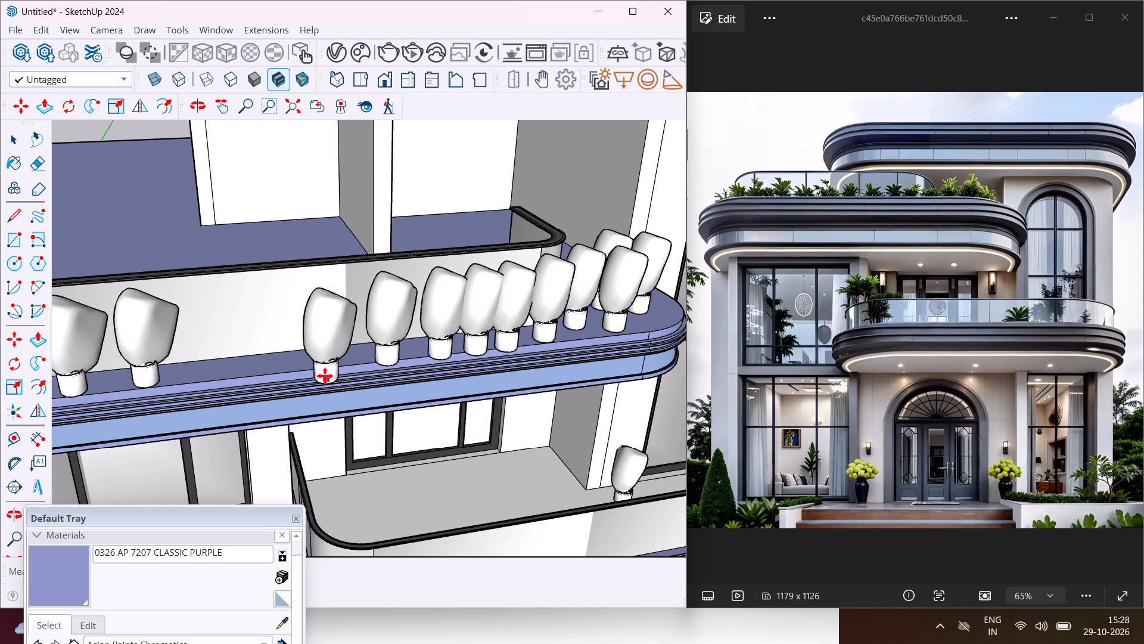
click(319, 369)
click(264, 371)
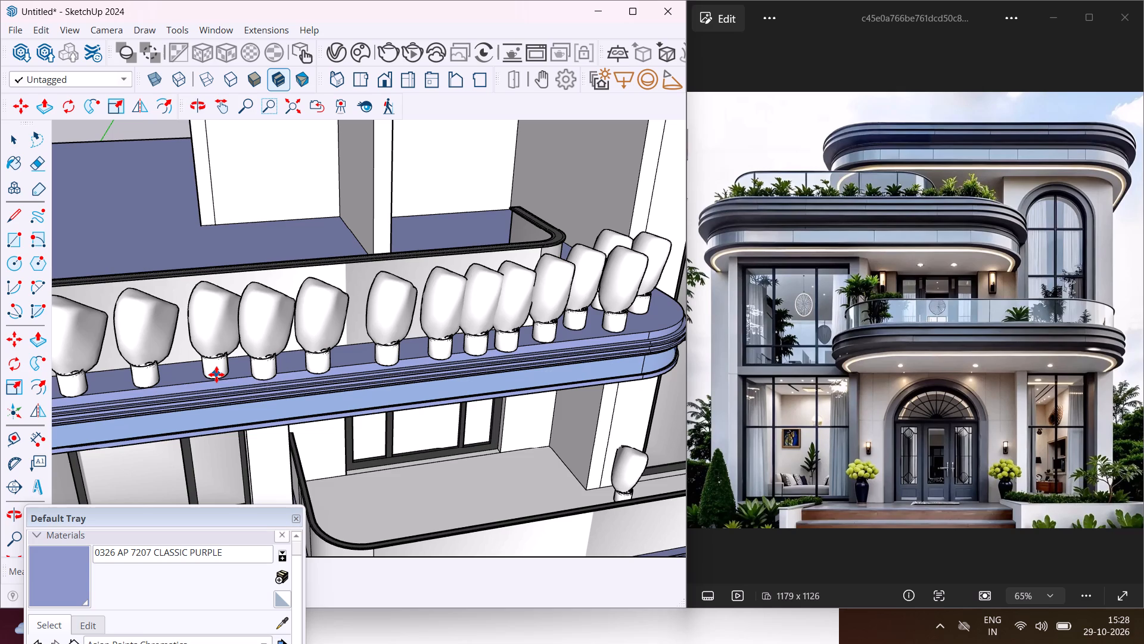
click(216, 374)
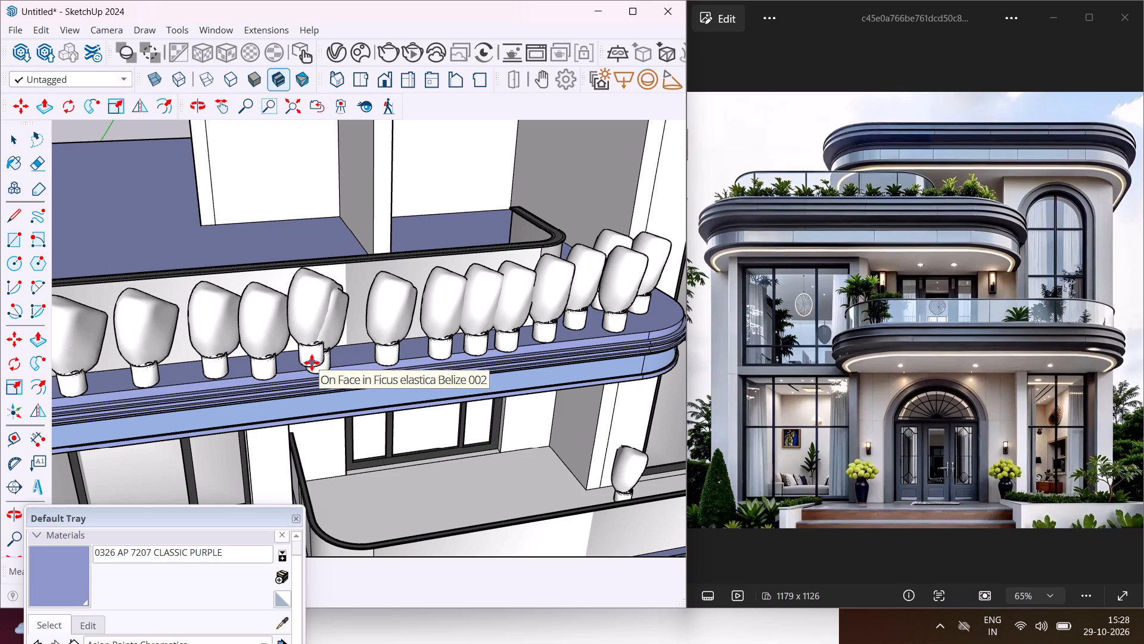
key(Escape)
Move six ficus plants in the front ledge row slightly back from the outer edge toward the parapet.
key(space)
scroll(257, 365, up, 3)
click(257, 367)
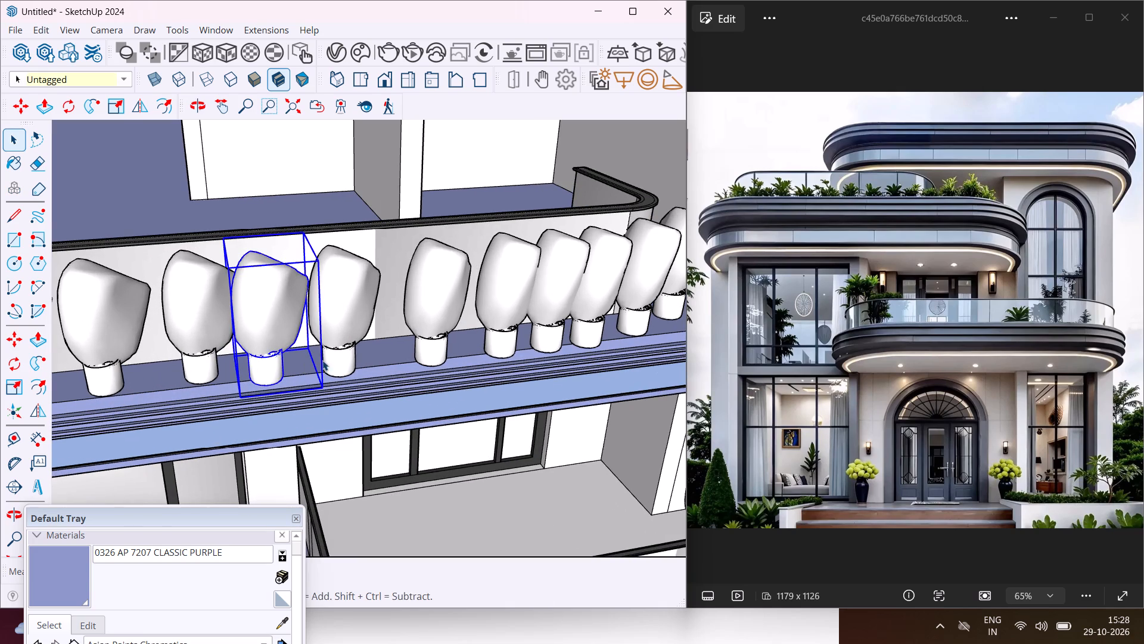
click(335, 358)
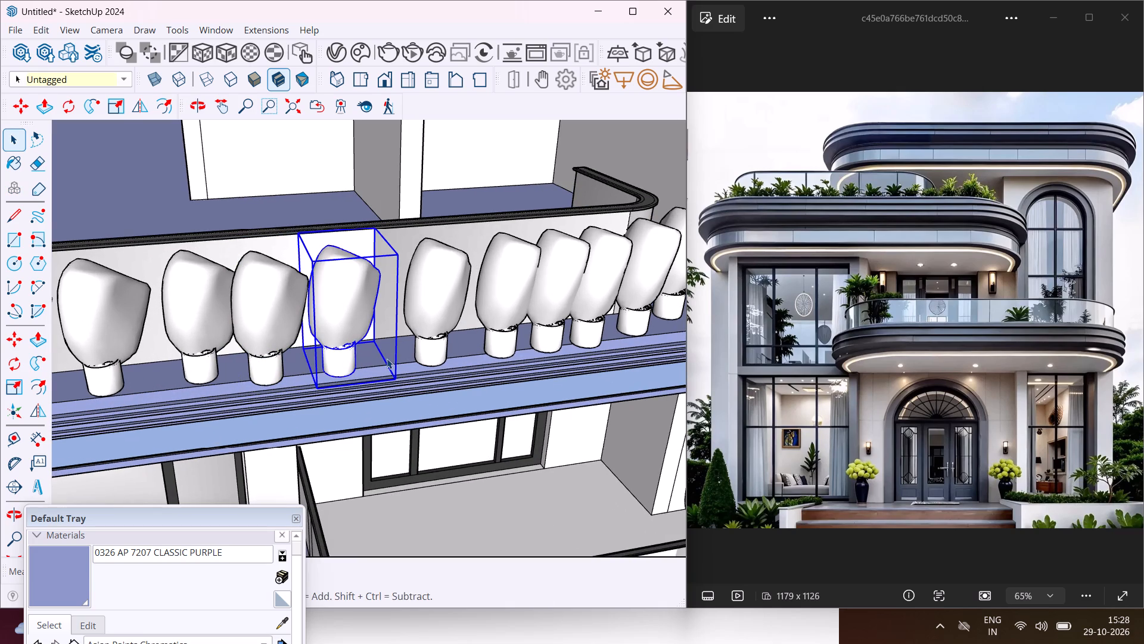
ctrl+click(271, 355)
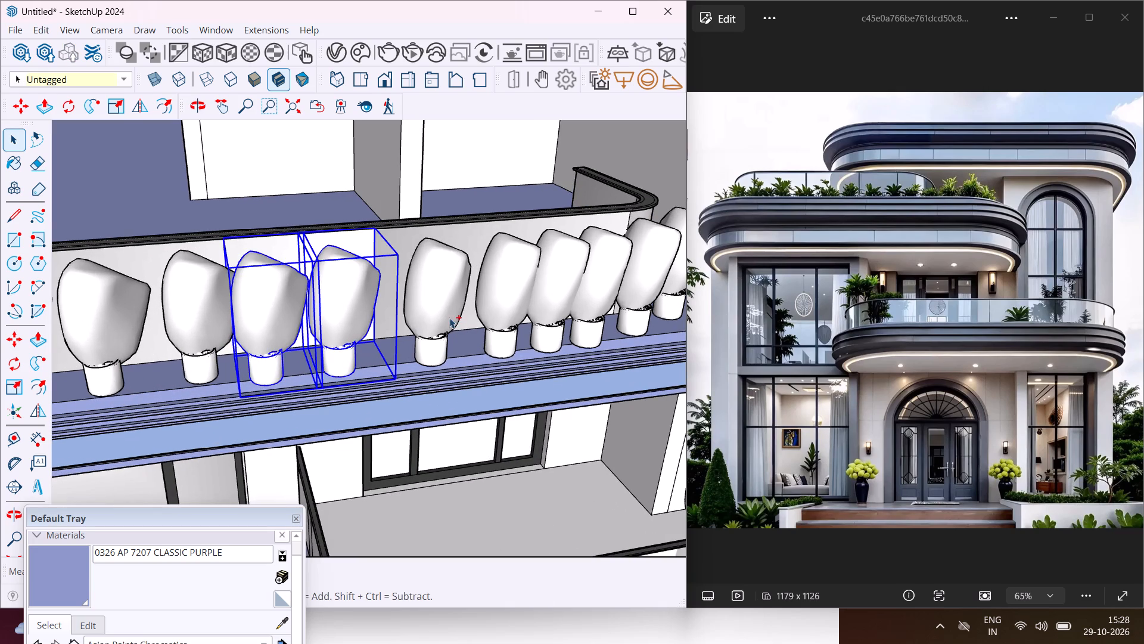
ctrl+click(447, 317)
ctrl+click(505, 323)
ctrl+click(551, 315)
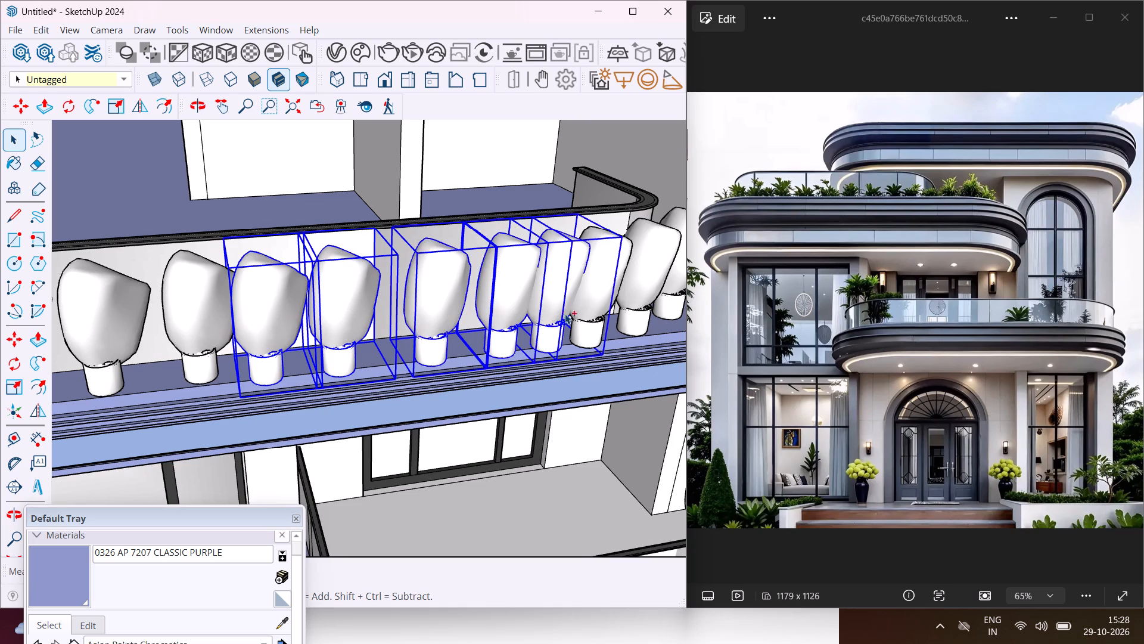
ctrl+click(584, 301)
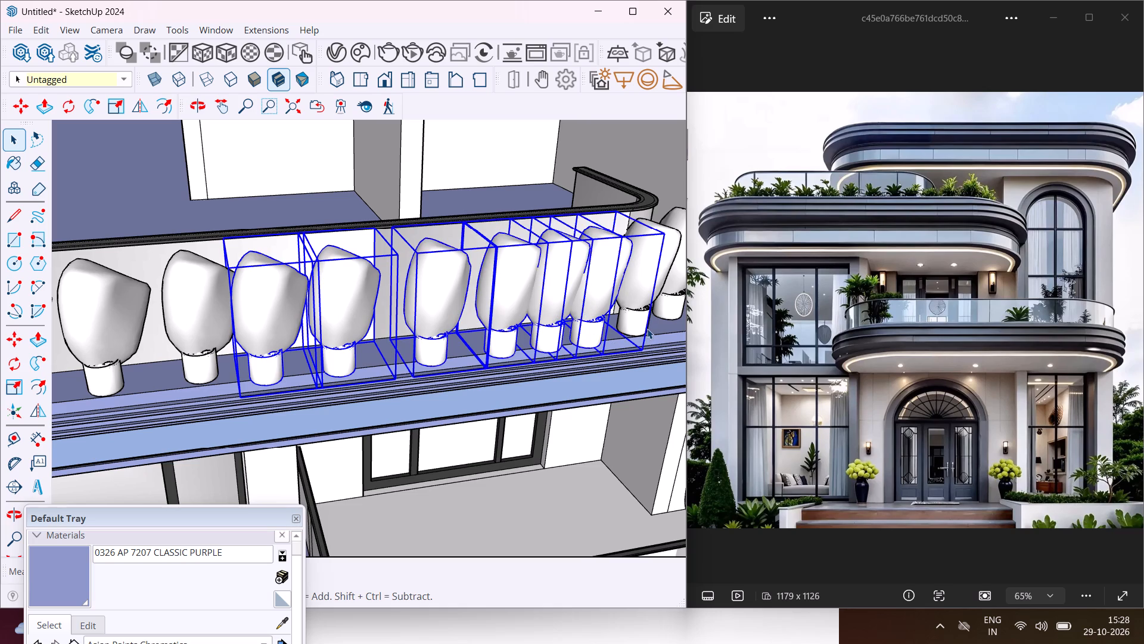
key(m)
middle_drag(660, 329, 549, 315)
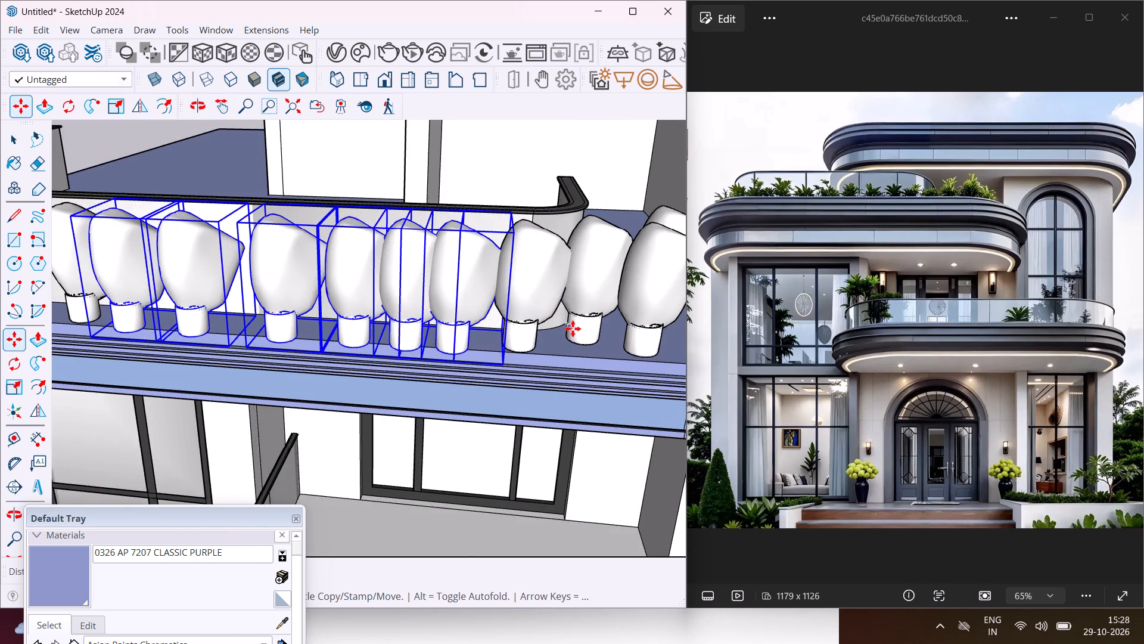
scroll(574, 329, up, 11)
click(512, 382)
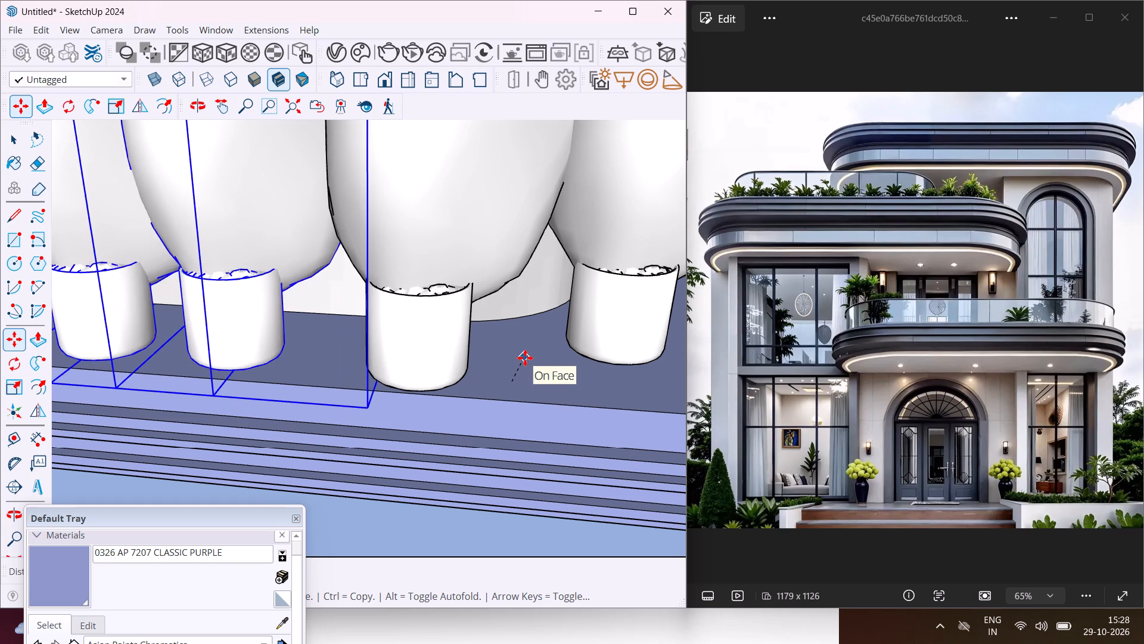
click(525, 358)
key(Escape)
key(space)
Examine the finished plant row and the whole villa facade from several angles against the reference image.
scroll(515, 360, down, 2)
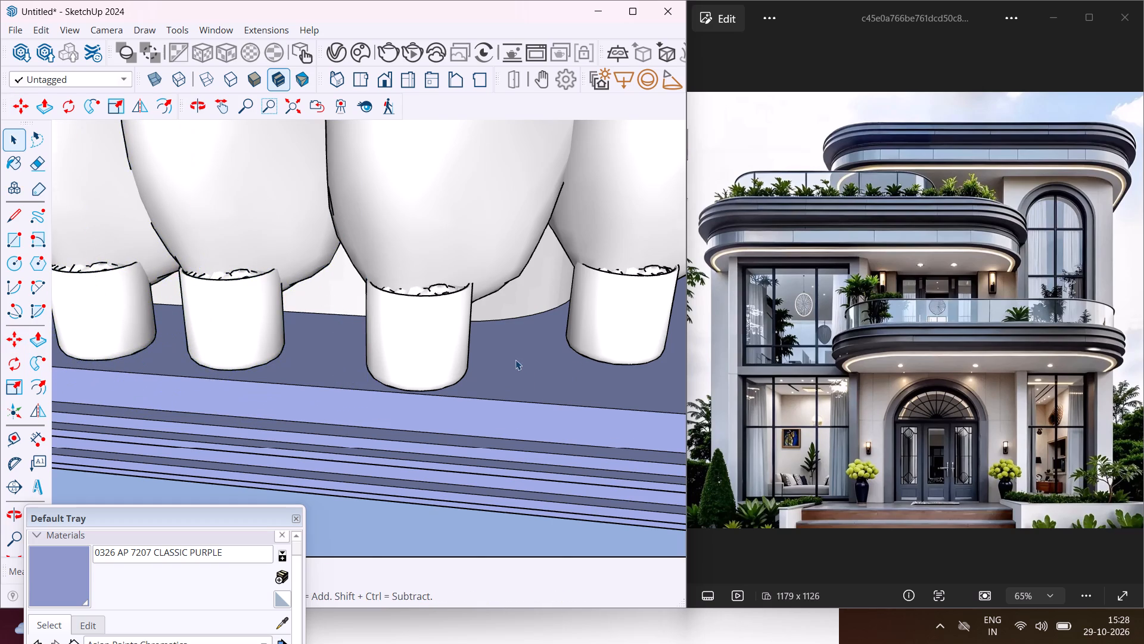
scroll(515, 360, down, 5)
middle_drag(518, 386, 579, 247)
scroll(569, 262, down, 10)
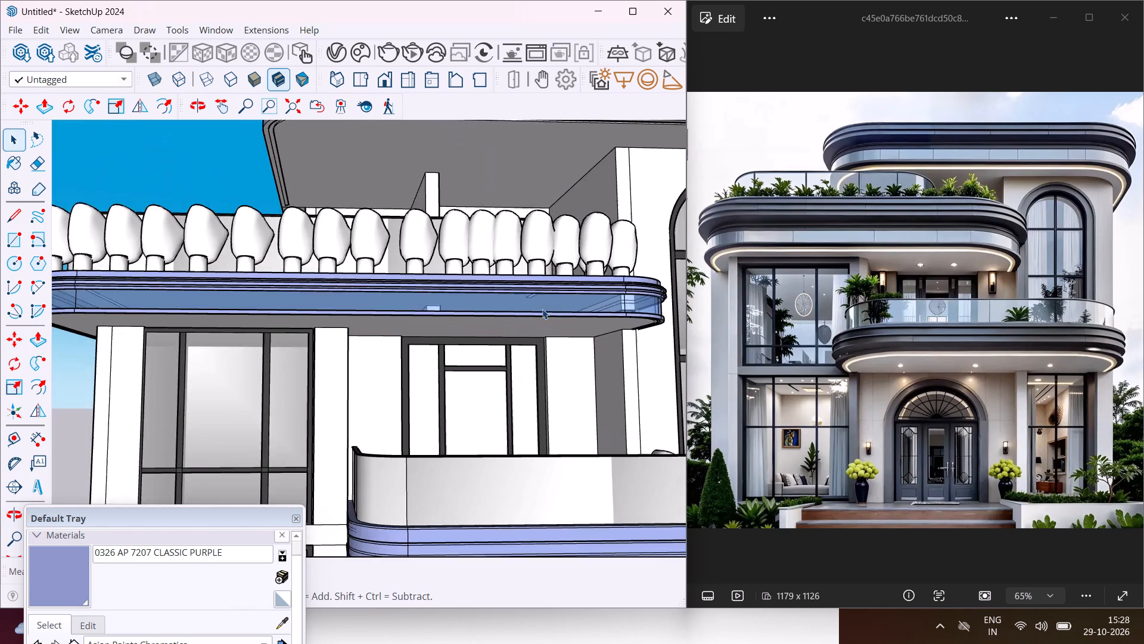
scroll(542, 309, down, 17)
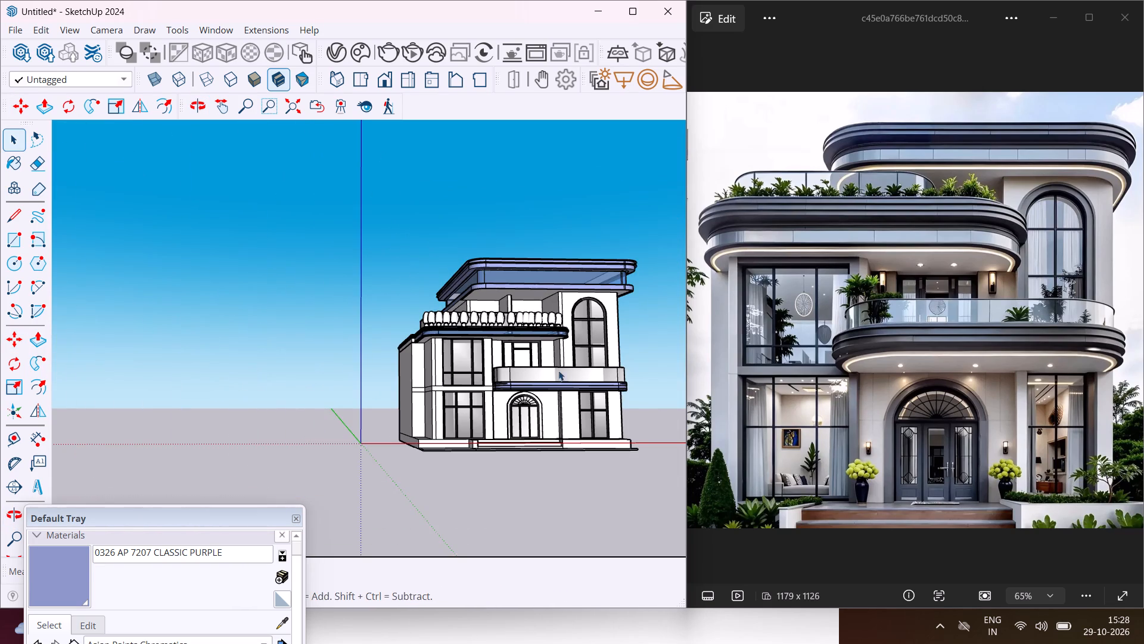
middle_drag(569, 375, 386, 405)
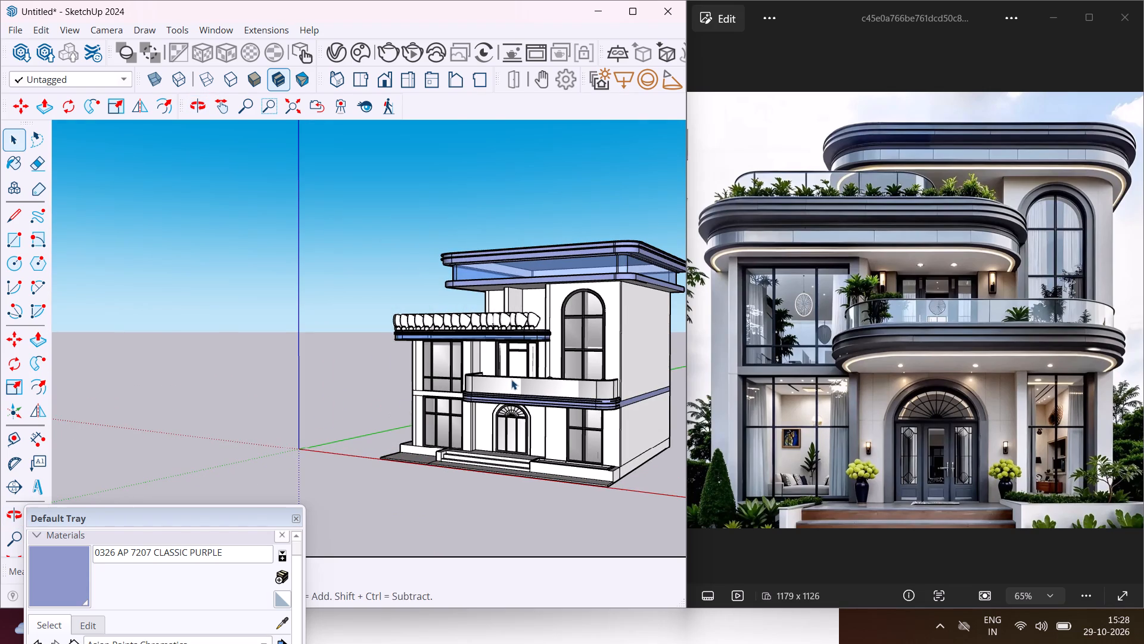
scroll(511, 379, up, 4)
middle_drag(534, 373, 675, 411)
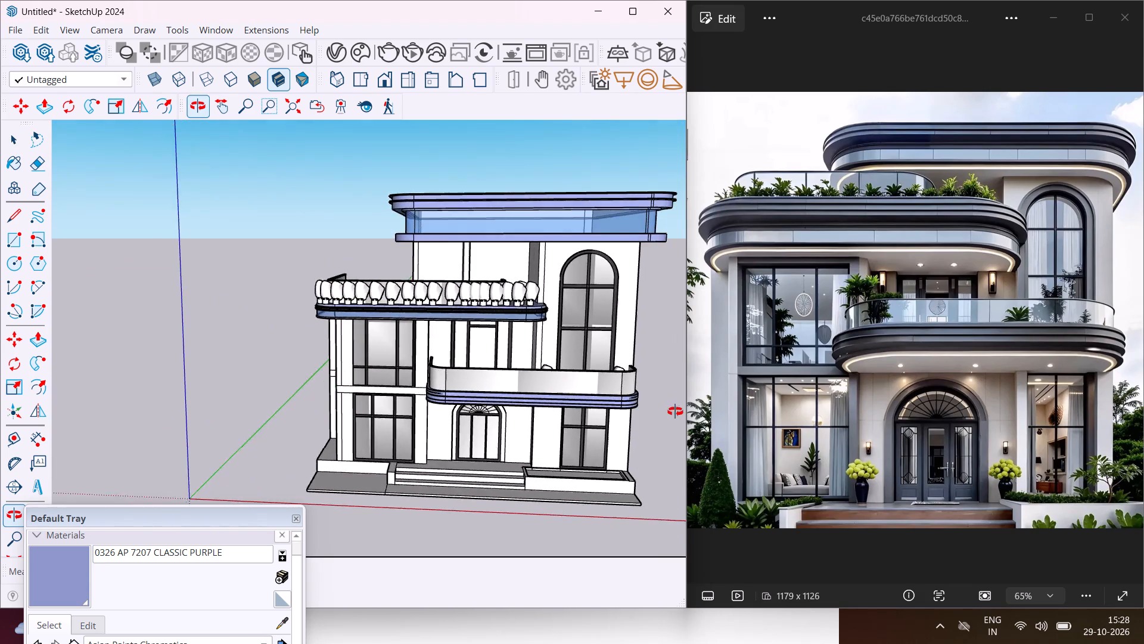
middle_drag(675, 411, 785, 411)
scroll(565, 302, up, 3)
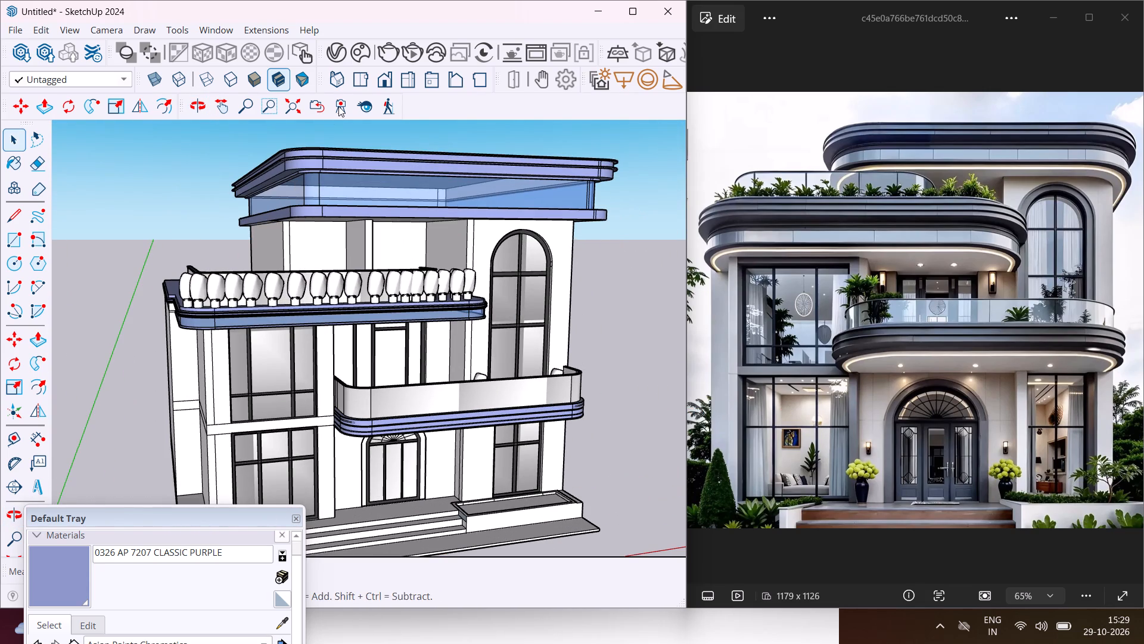
Import Plant 260 020 from the downloaded potted plants in Cosmos and drop it at the upper terrace column under the roof.
click(364, 58)
scroll(259, 345, down, 9)
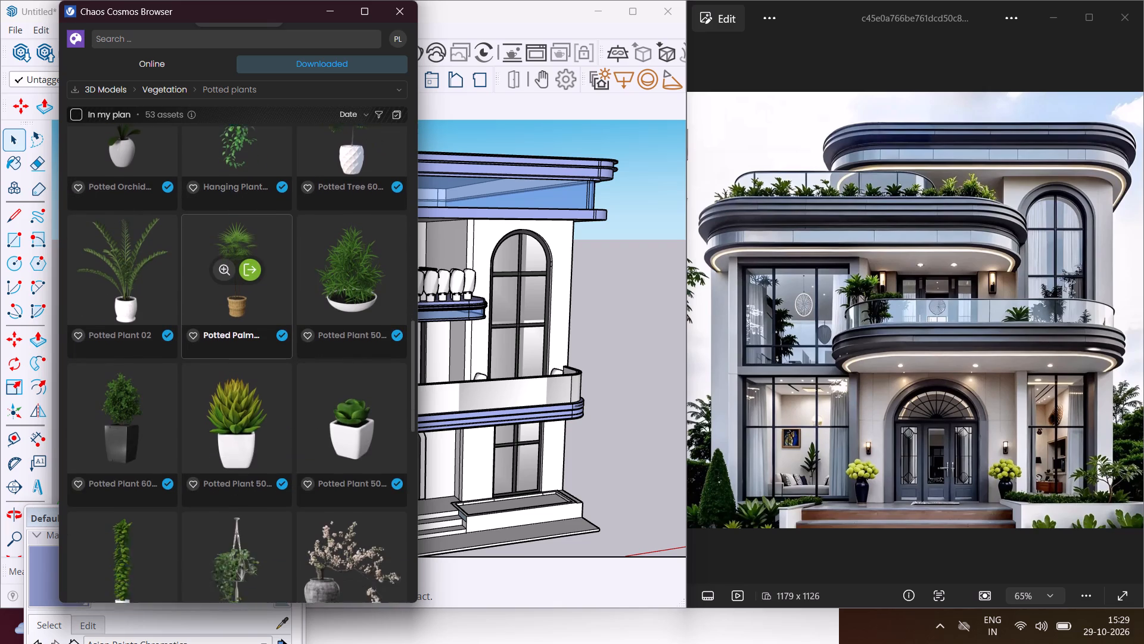
scroll(259, 345, down, 4)
scroll(259, 345, up, 1)
scroll(259, 345, down, 5)
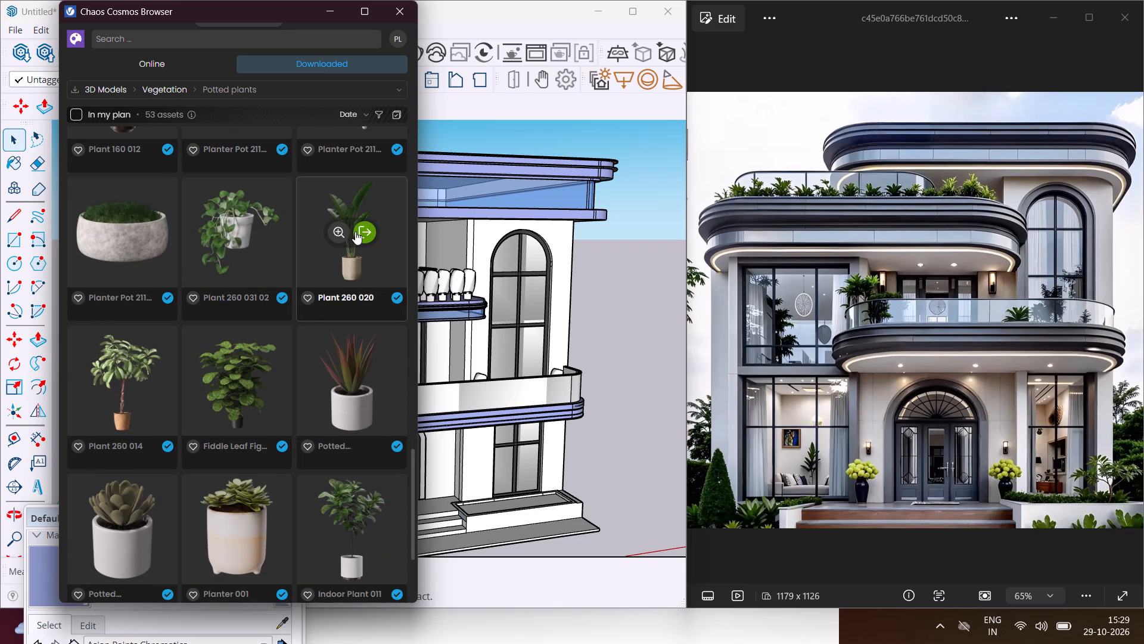
click(359, 231)
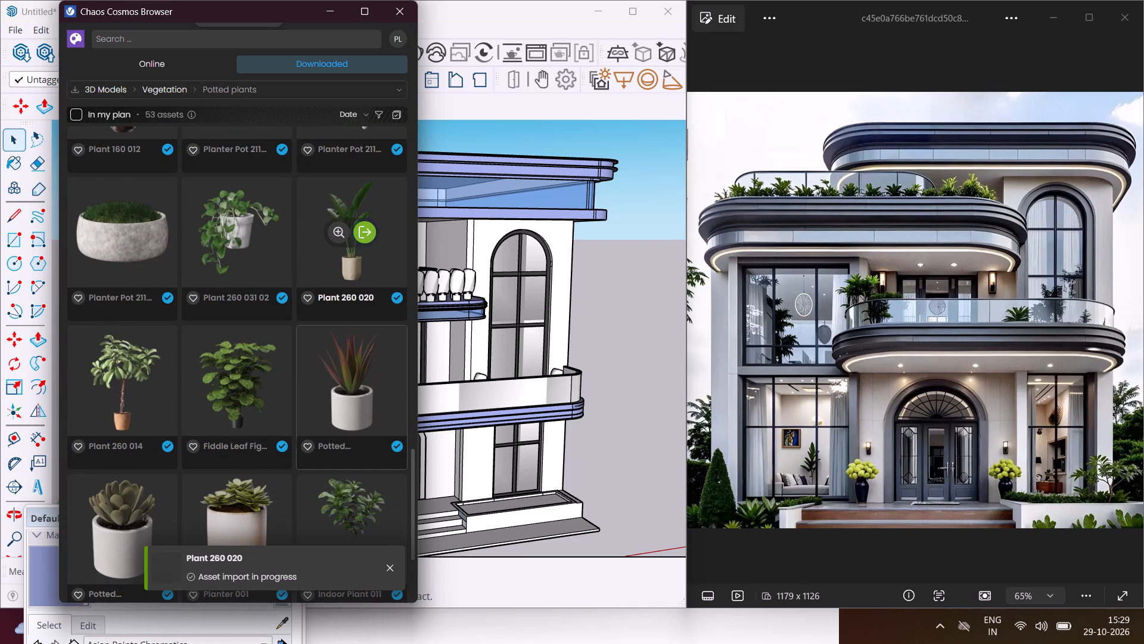
click(360, 231)
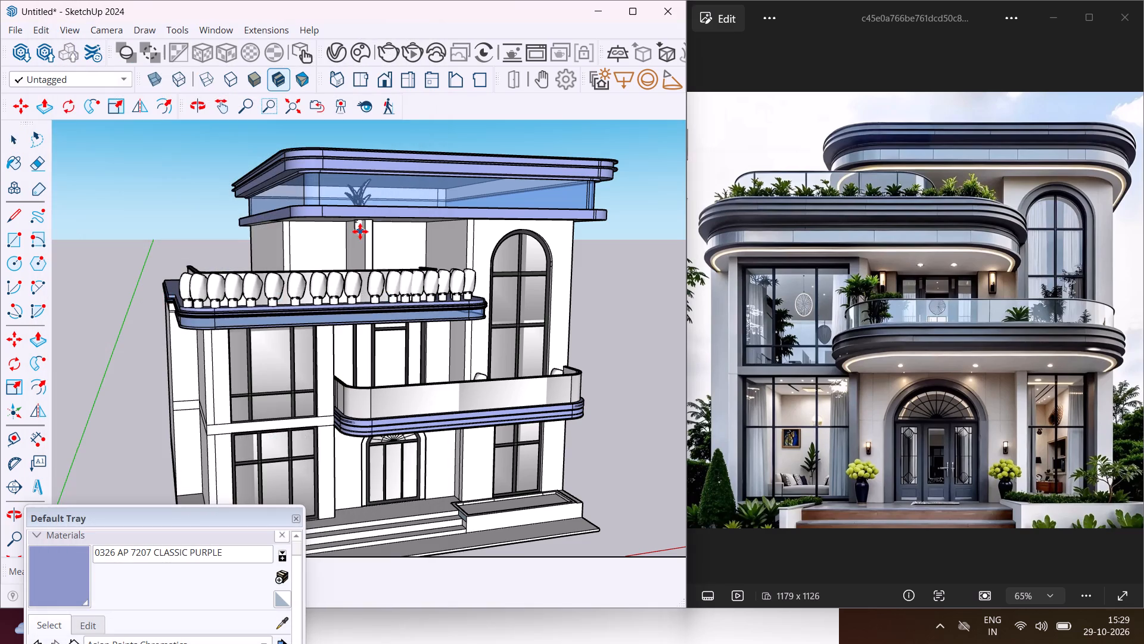
middle_drag(365, 282, 382, 377)
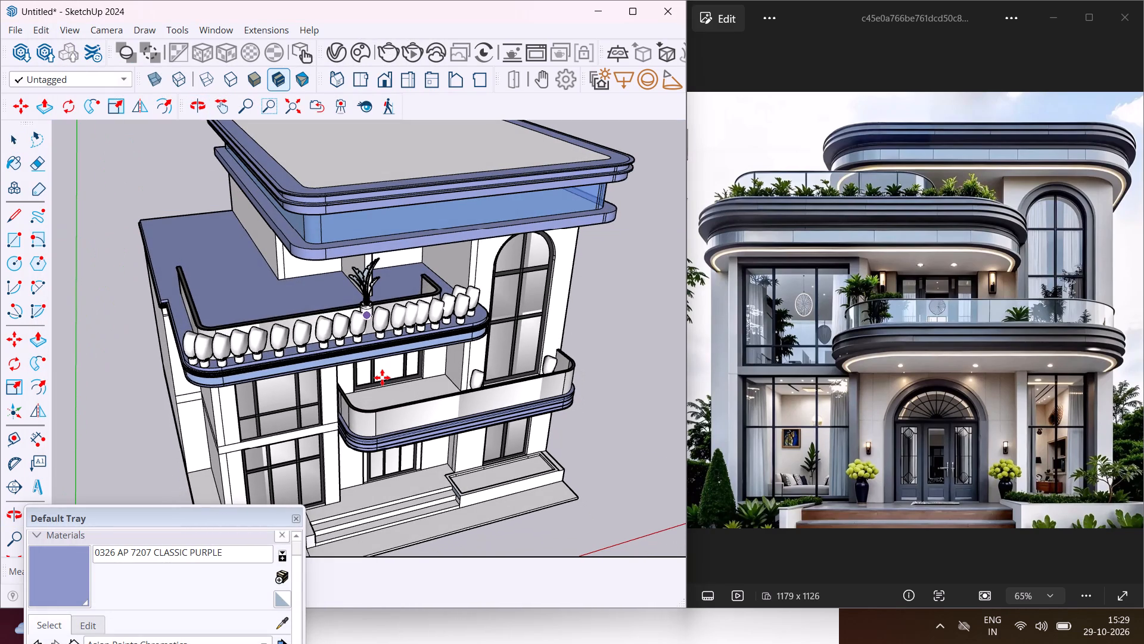
key(ctrl+z)
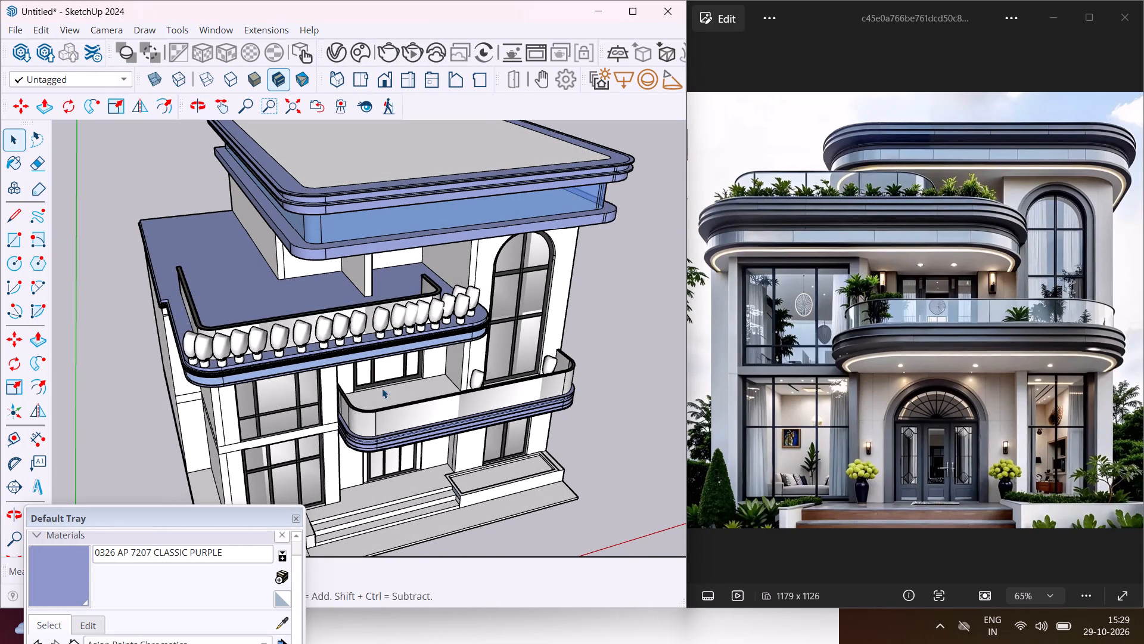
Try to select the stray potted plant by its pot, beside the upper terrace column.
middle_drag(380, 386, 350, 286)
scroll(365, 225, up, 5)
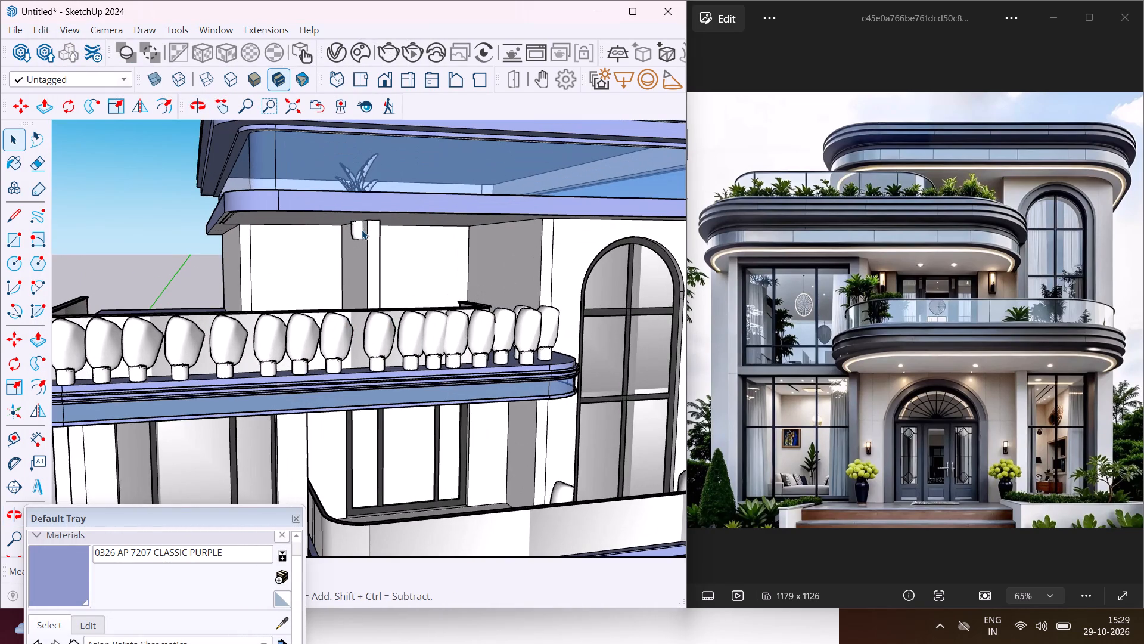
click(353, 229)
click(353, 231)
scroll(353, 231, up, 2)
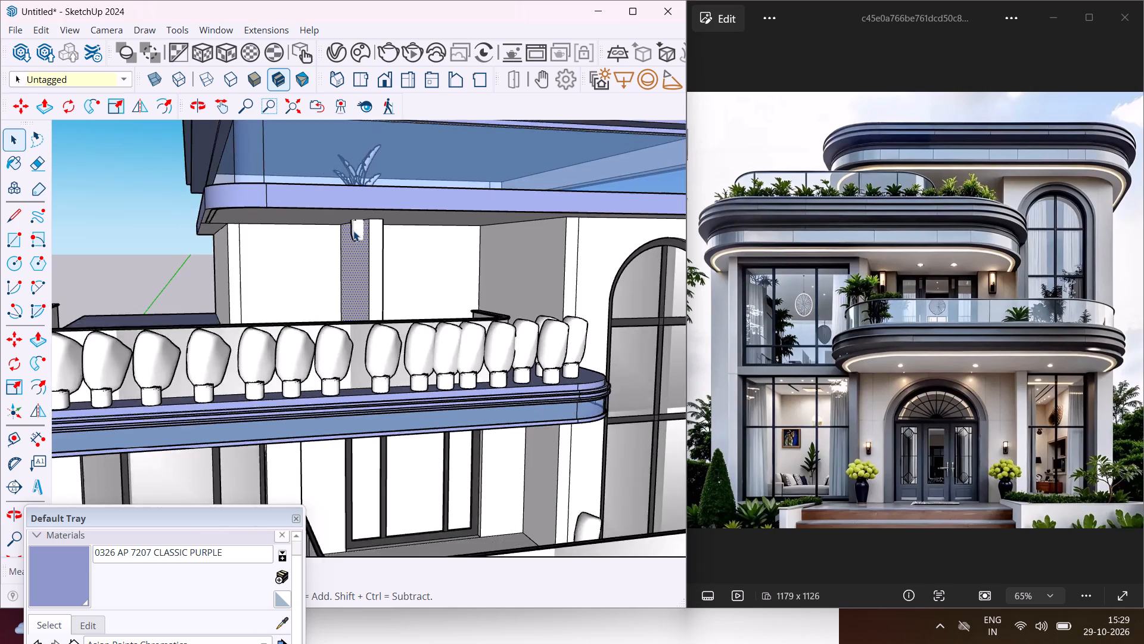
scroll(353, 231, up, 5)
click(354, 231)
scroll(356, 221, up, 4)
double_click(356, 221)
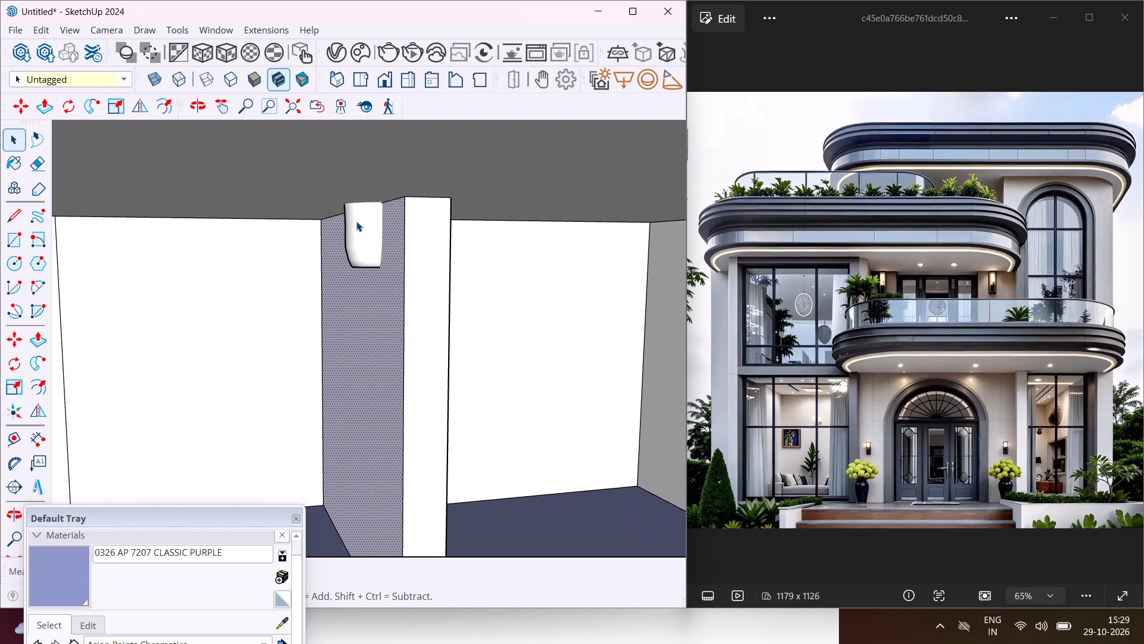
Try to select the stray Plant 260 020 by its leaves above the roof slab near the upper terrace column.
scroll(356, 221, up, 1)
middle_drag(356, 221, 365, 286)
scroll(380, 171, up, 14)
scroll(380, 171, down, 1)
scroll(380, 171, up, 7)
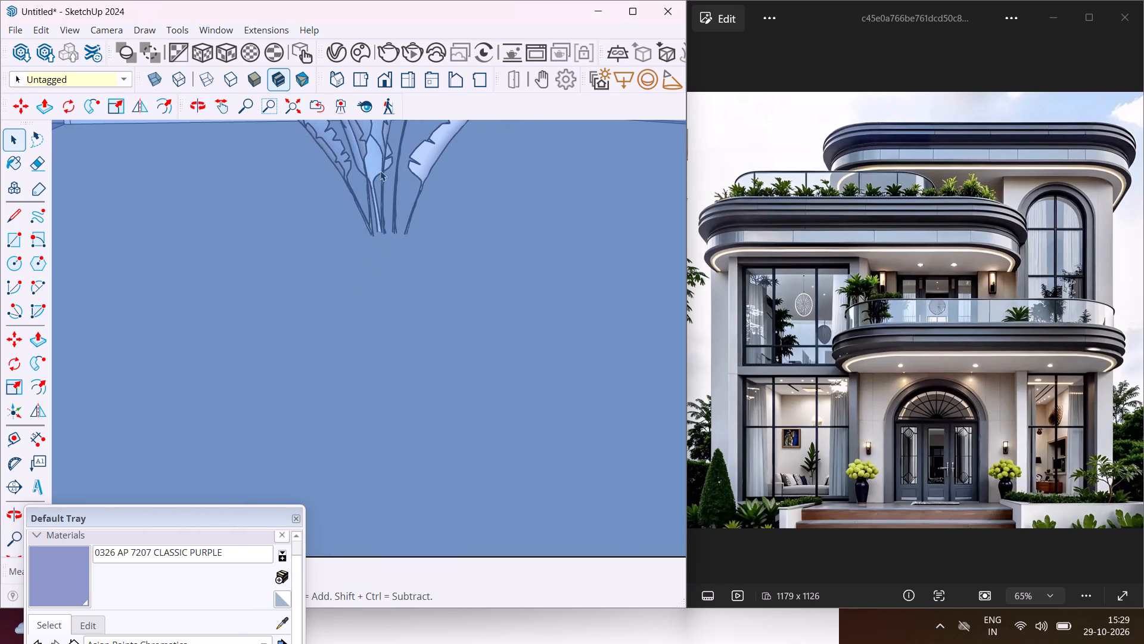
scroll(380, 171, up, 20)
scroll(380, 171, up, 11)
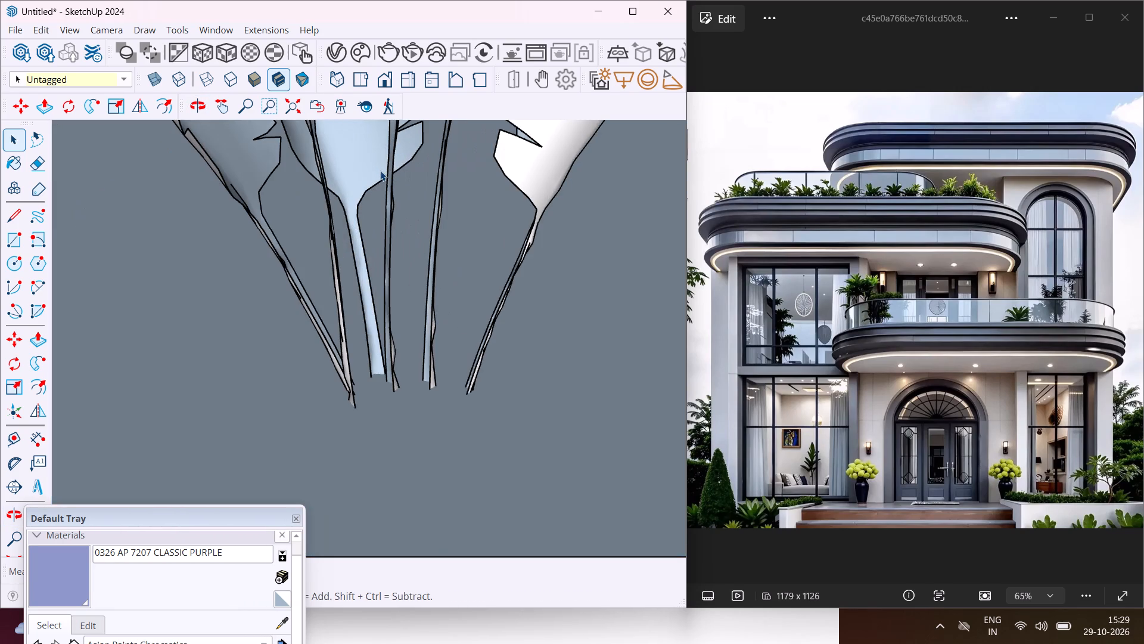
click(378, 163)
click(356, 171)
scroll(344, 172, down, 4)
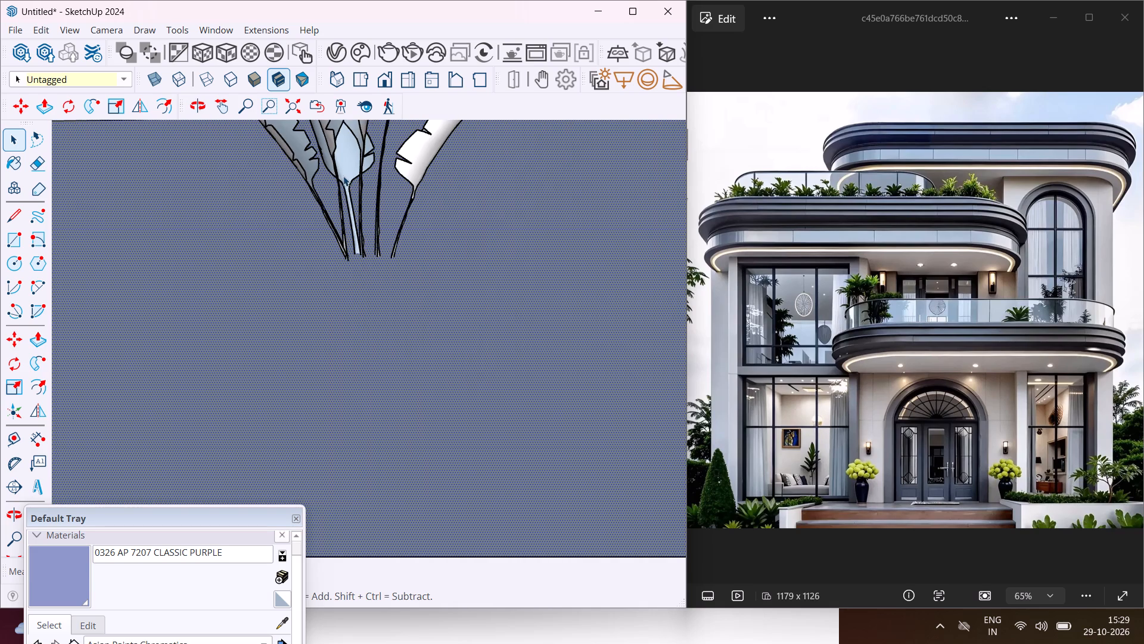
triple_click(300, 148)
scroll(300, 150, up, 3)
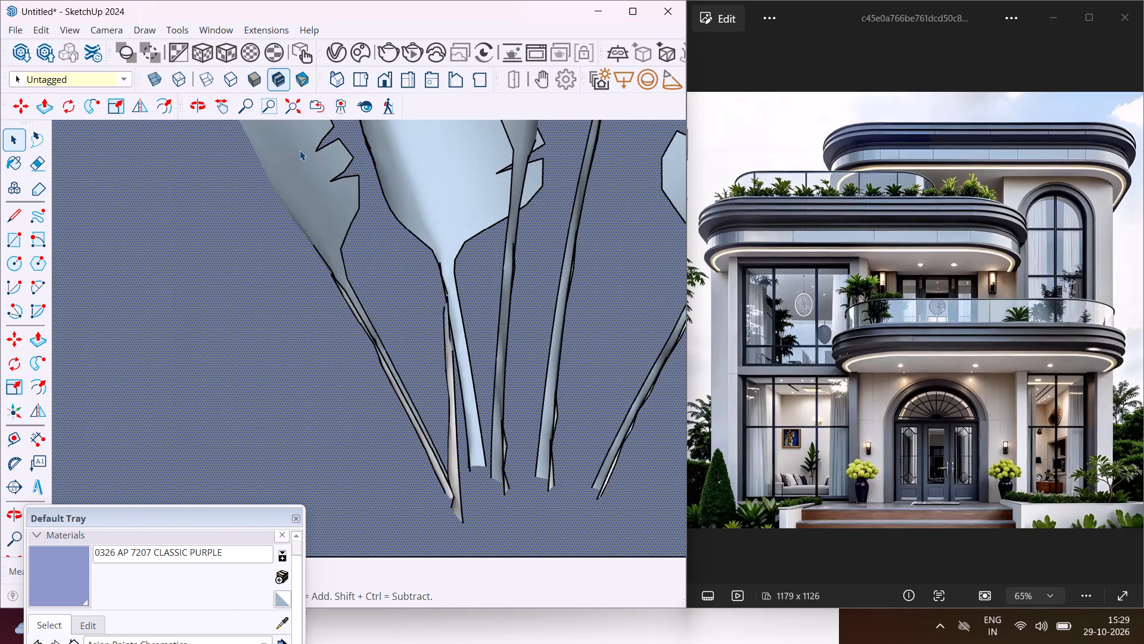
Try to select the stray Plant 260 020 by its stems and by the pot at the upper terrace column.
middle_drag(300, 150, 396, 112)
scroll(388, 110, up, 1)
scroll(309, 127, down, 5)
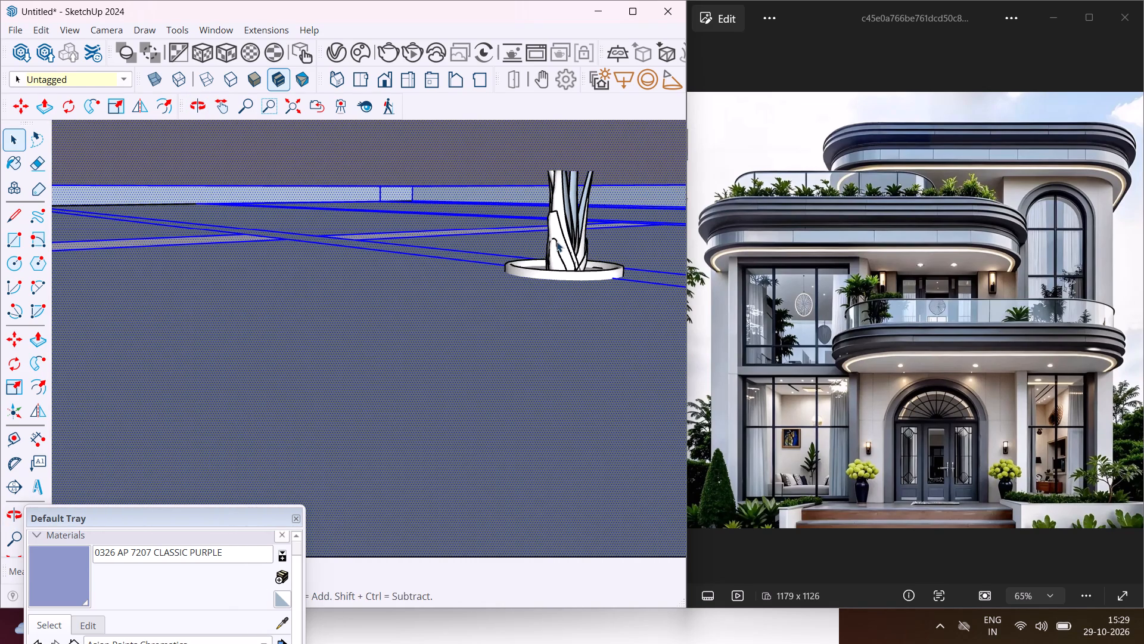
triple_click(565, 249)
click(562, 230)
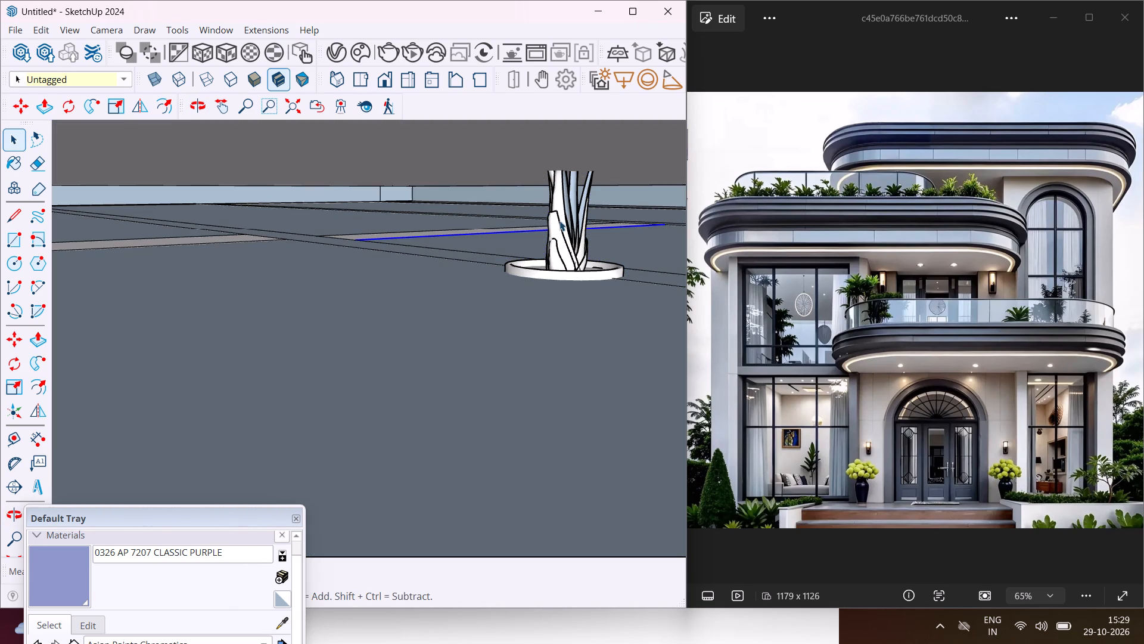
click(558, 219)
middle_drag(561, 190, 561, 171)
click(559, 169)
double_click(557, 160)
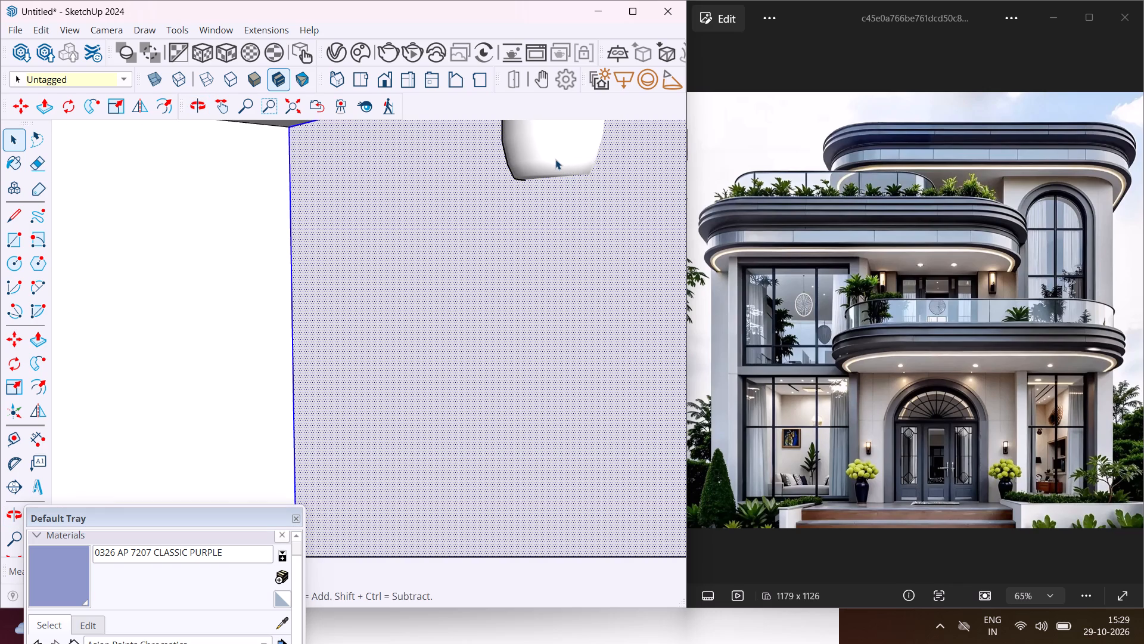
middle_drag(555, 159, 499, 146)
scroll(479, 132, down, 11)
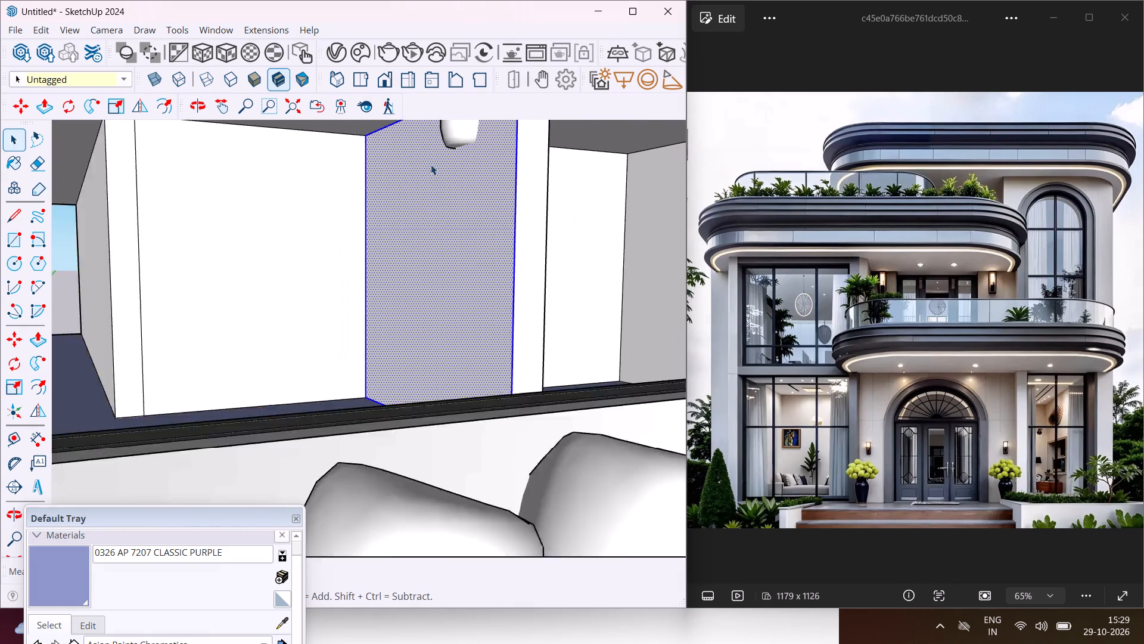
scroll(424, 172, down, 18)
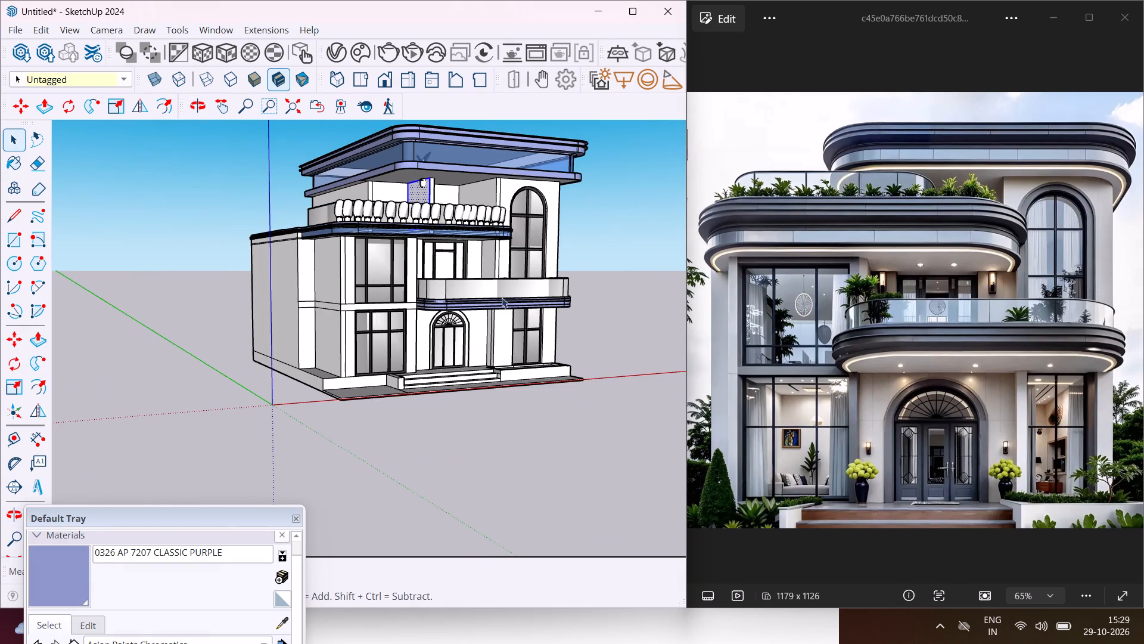
Turn on Safe Frame in the V-Ray render output settings and set the aspect ratio to 4:3 - Picture.
middle_drag(502, 298, 347, 312)
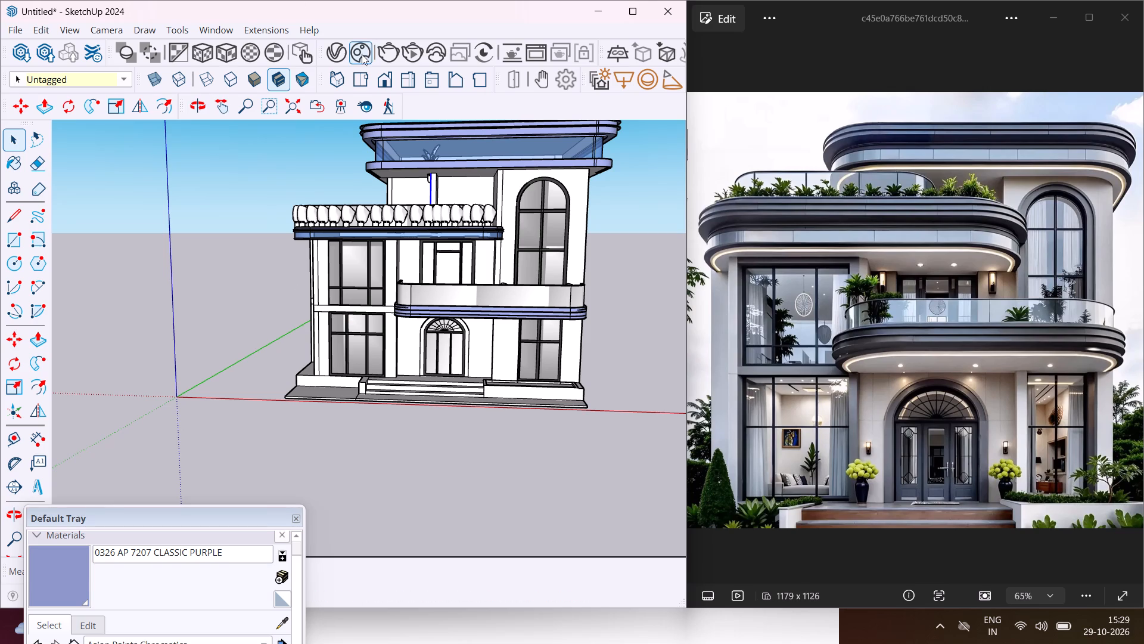
click(362, 54)
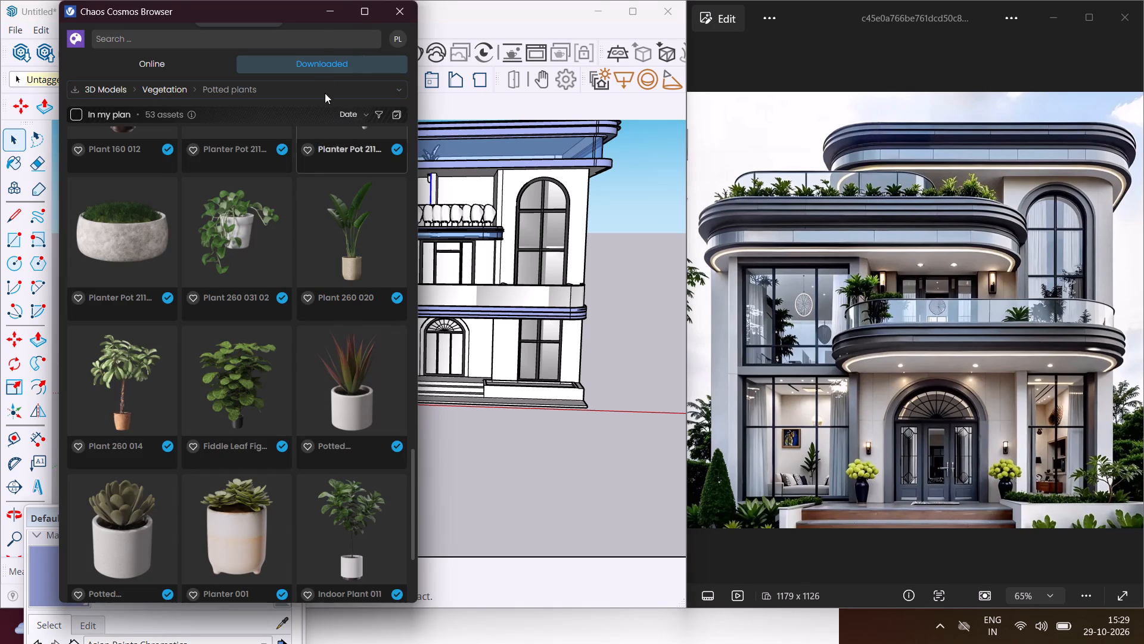
click(318, 11)
click(342, 41)
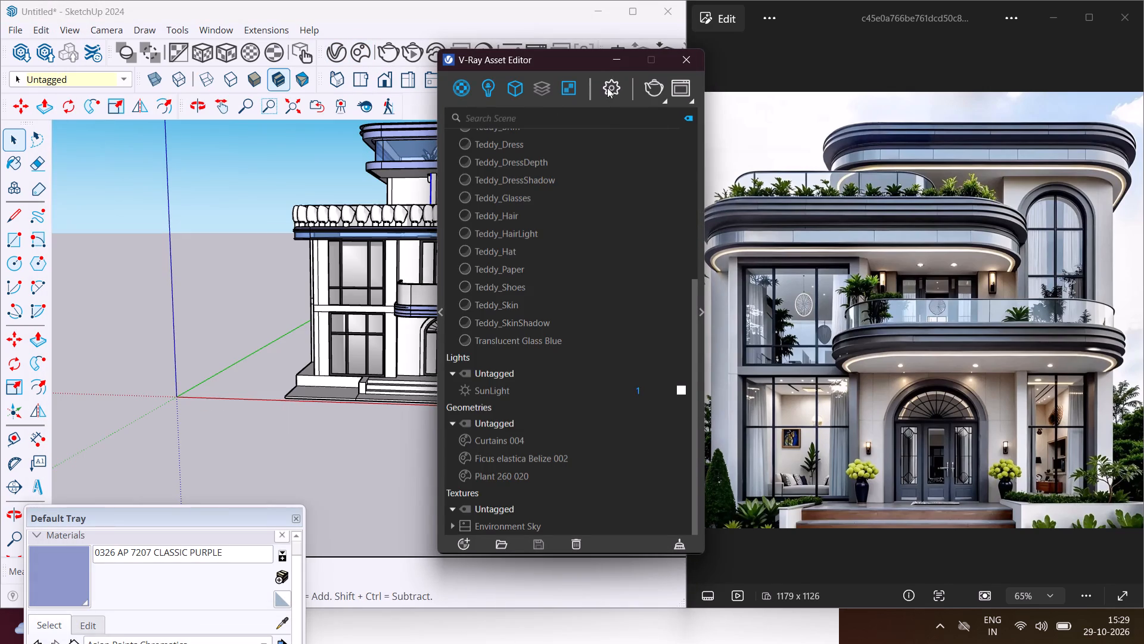
click(607, 88)
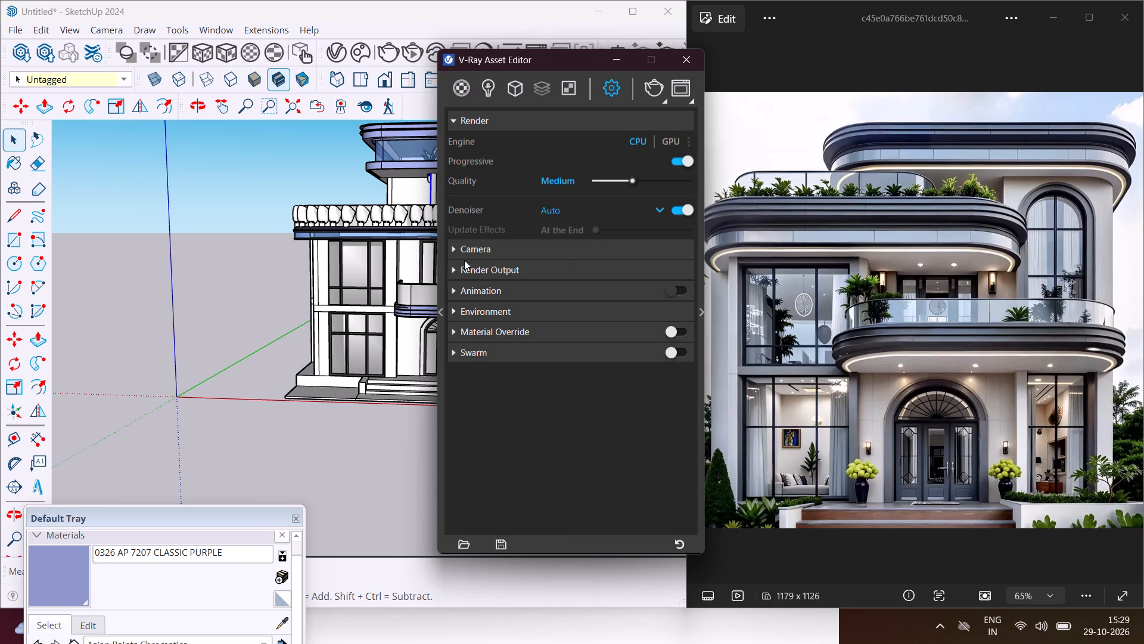
click(451, 267)
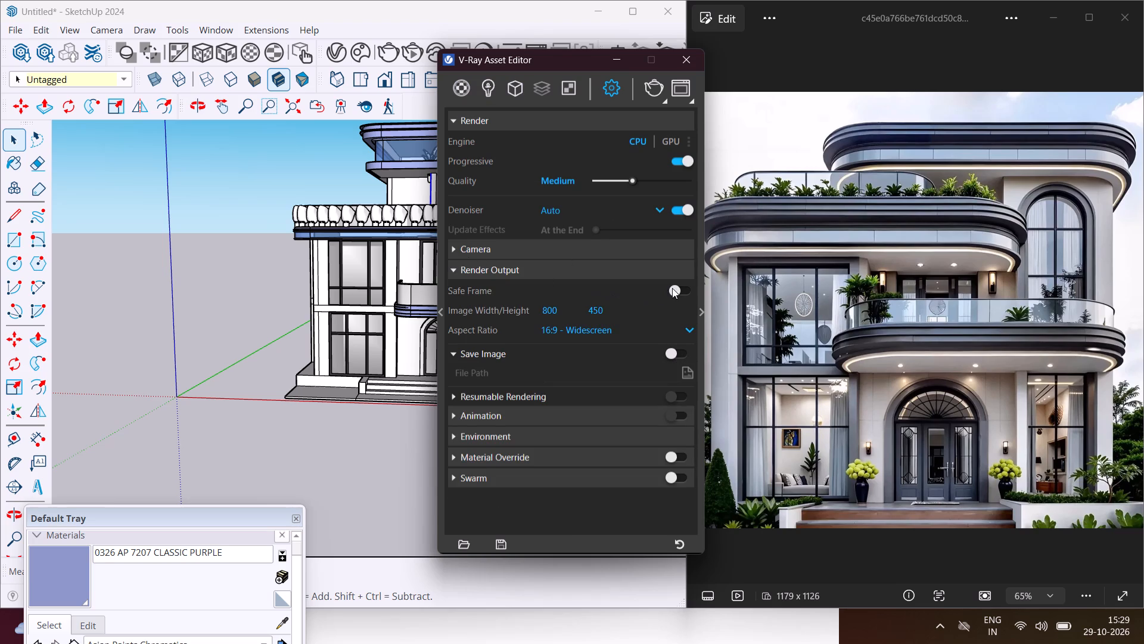
click(674, 287)
click(689, 331)
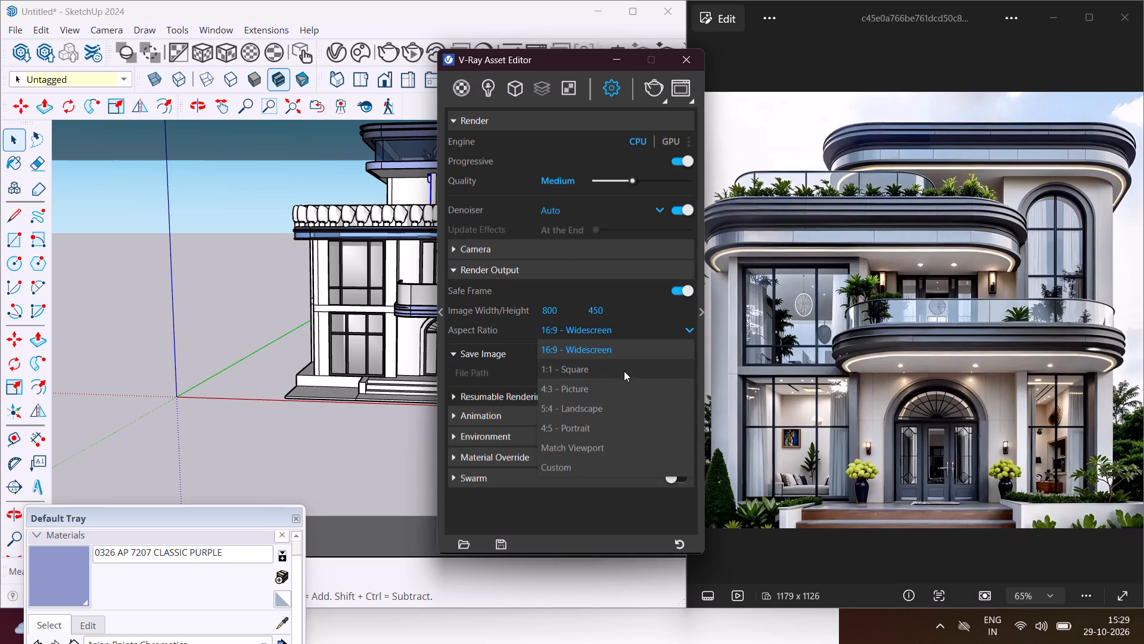
click(622, 383)
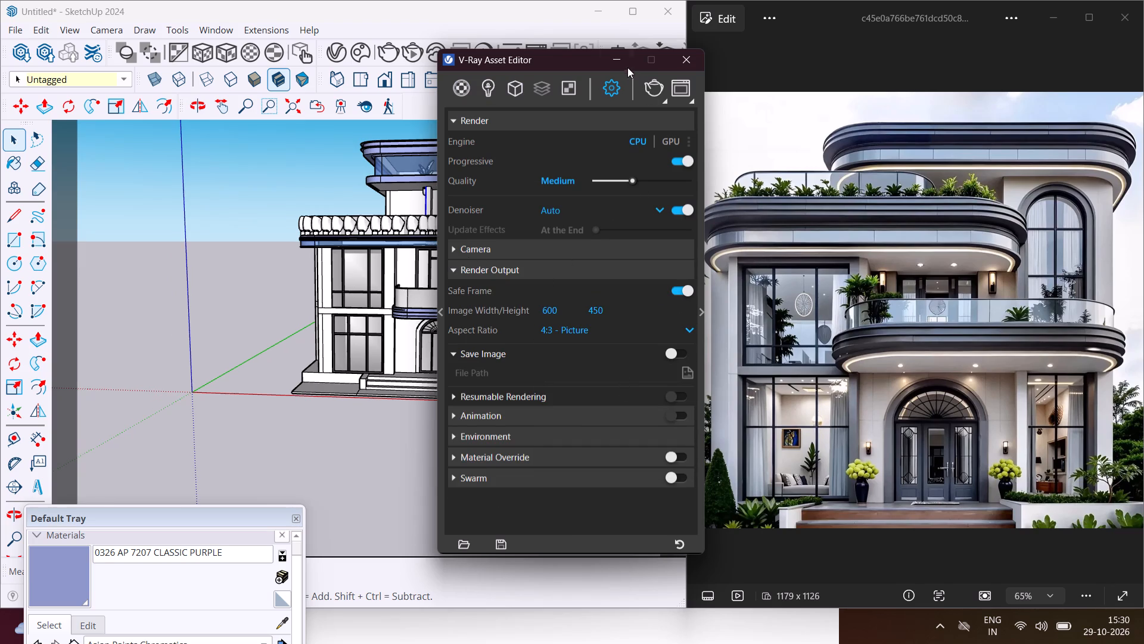
click(624, 63)
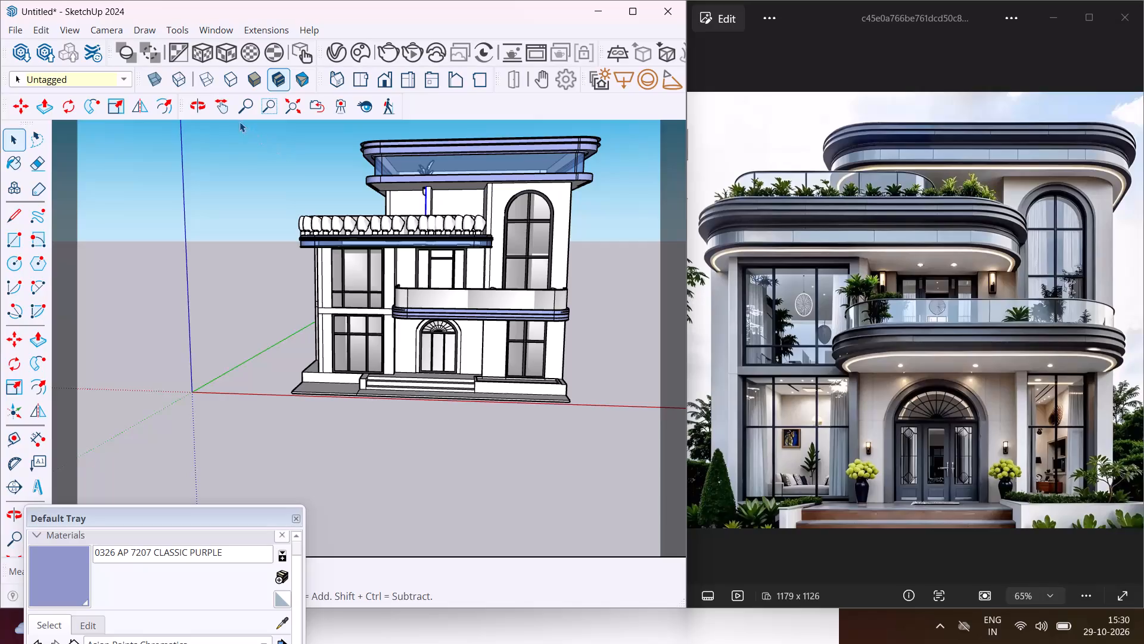
Frame the villa's front facade within the 4:3 safe frame to match the reference image, and clear the selection.
click(229, 114)
drag(494, 270, 392, 328)
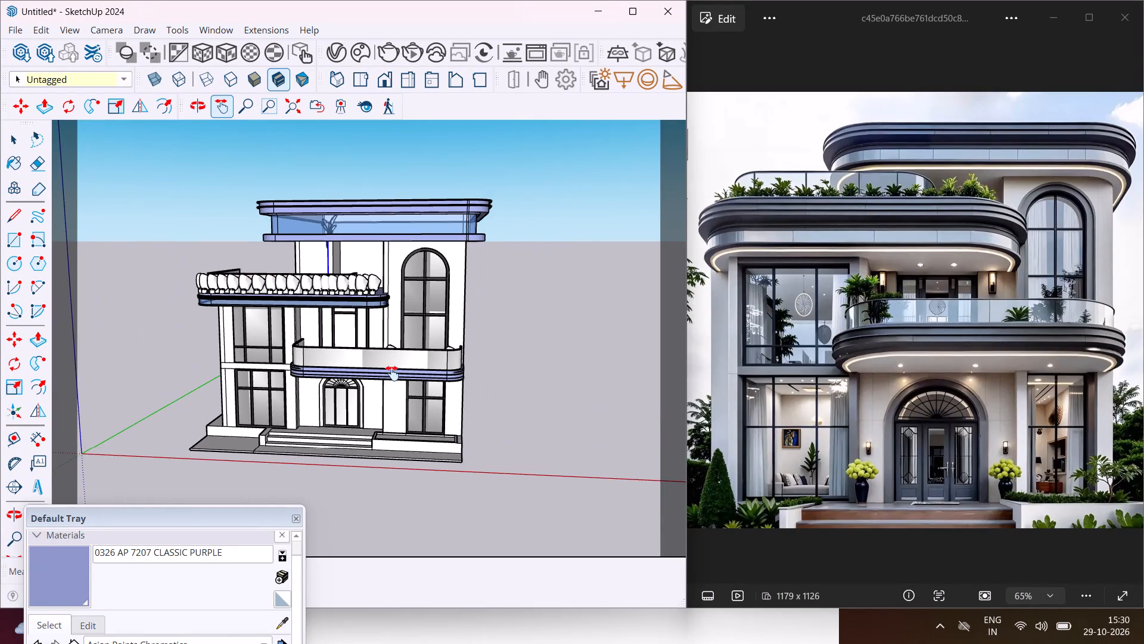
scroll(392, 373, up, 3)
middle_drag(391, 379, 443, 341)
scroll(389, 370, up, 1)
middle_drag(387, 371, 386, 361)
scroll(387, 371, up, 1)
drag(360, 370, 366, 392)
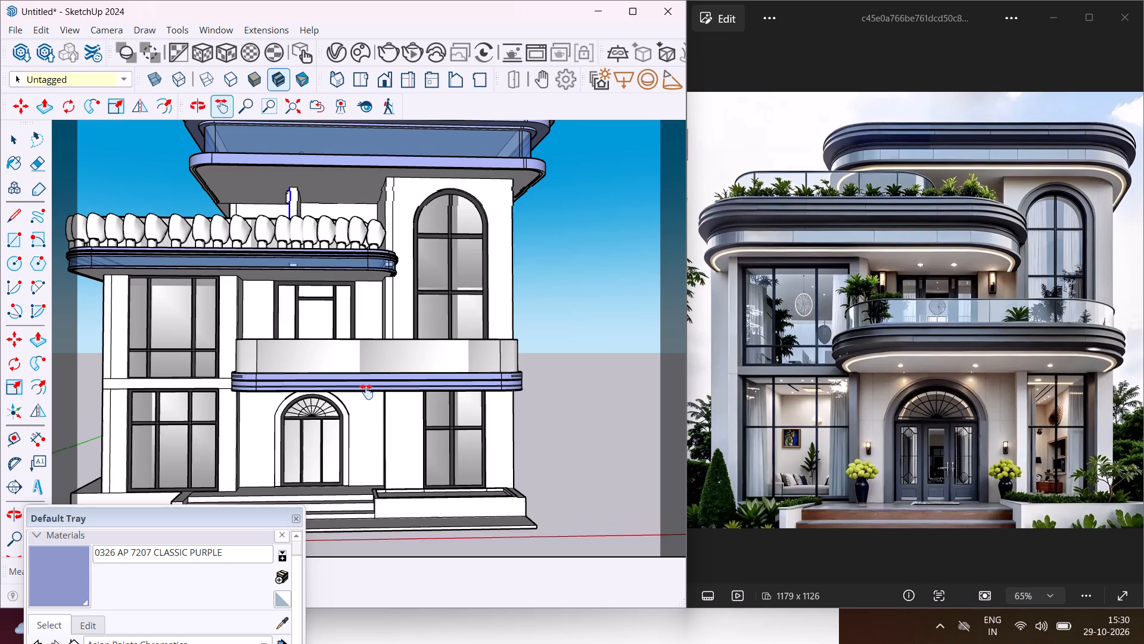
drag(366, 392, 393, 412)
middle_drag(393, 412, 383, 397)
drag(375, 417, 375, 425)
middle_drag(375, 425, 376, 420)
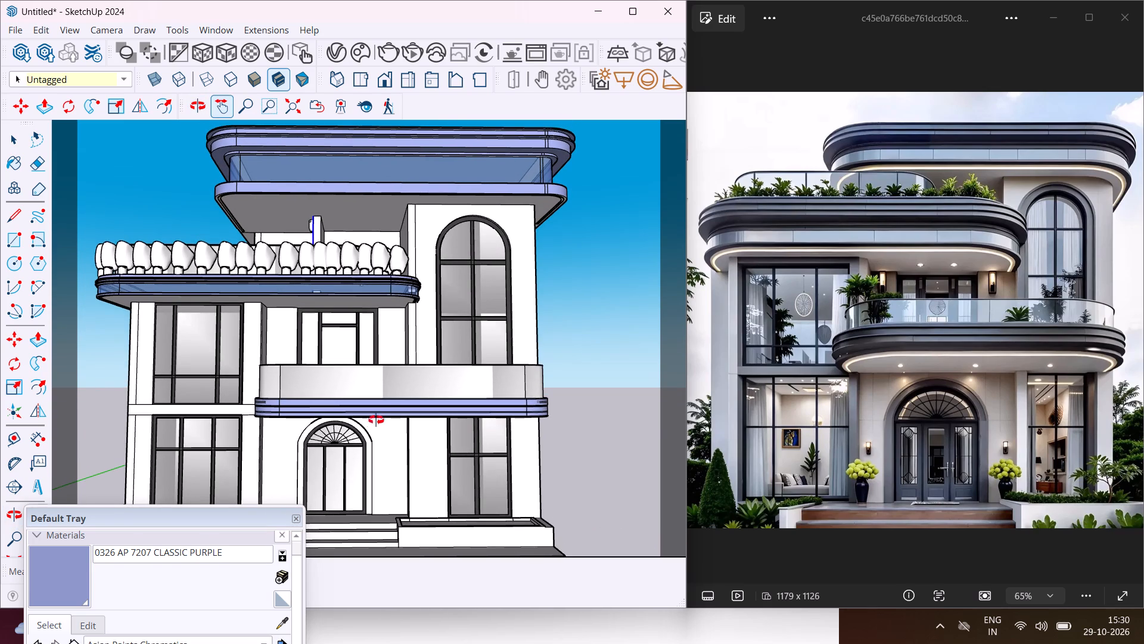
middle_drag(376, 420, 376, 406)
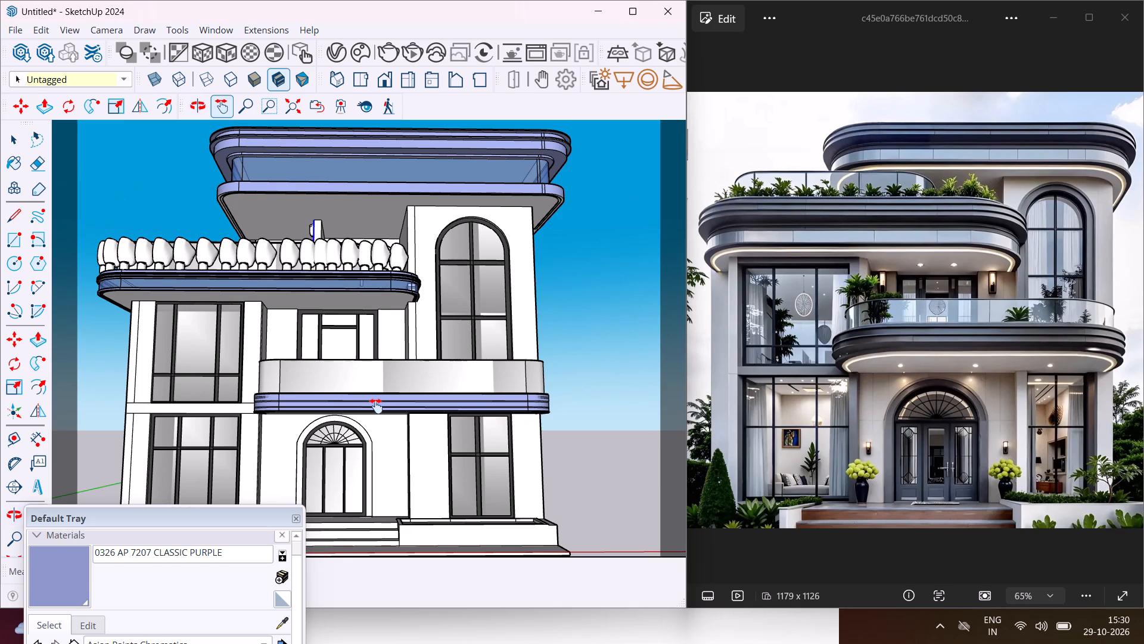
click(573, 357)
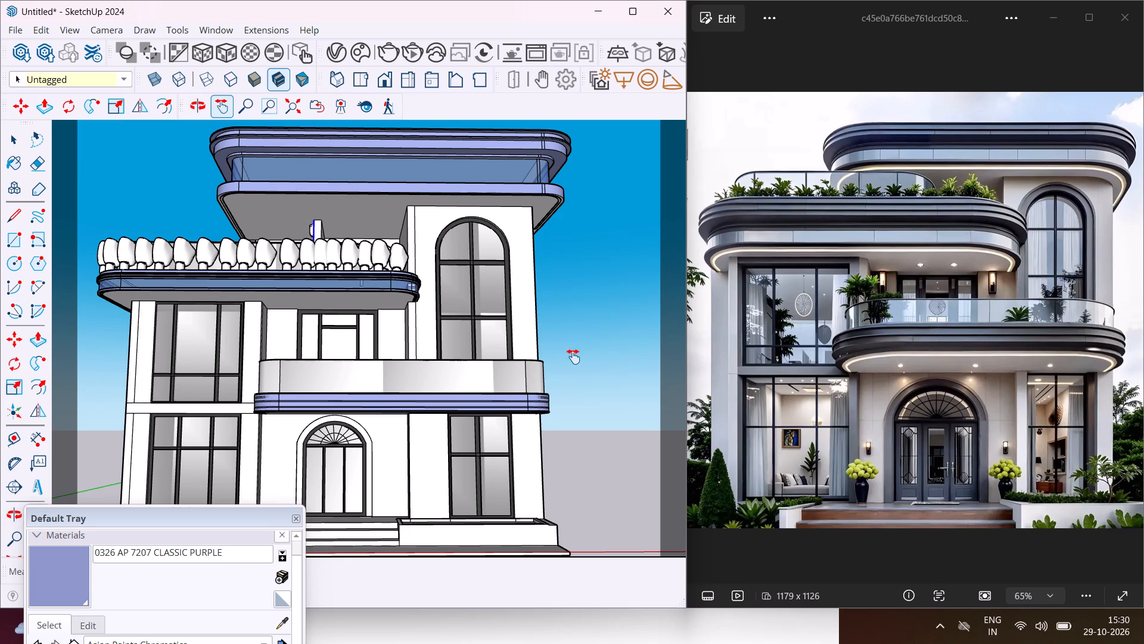
key(Escape)
key(space)
click(573, 357)
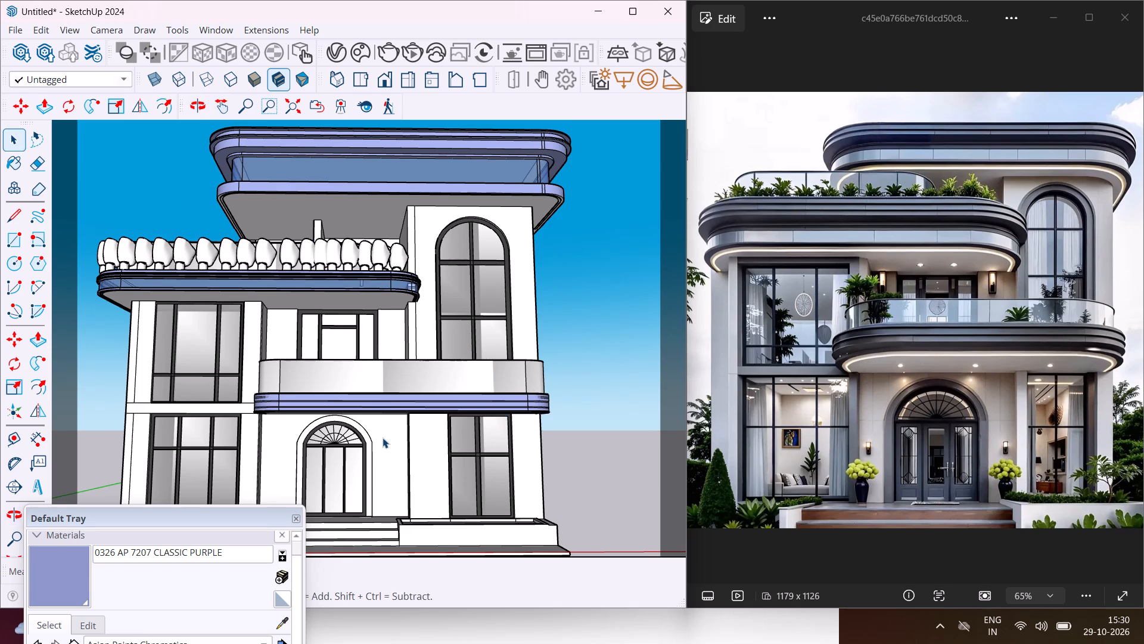
Fine-tune the facade's framing and move the Default Tray clear of the villa's entrance steps.
click(222, 99)
drag(288, 288, 289, 280)
click(289, 280)
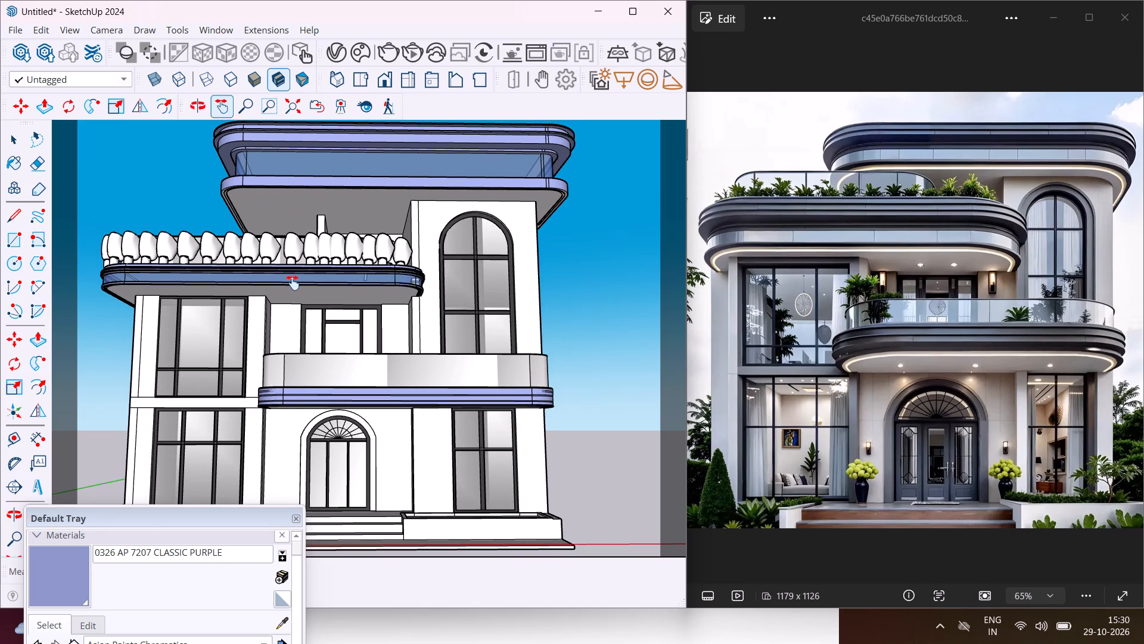
drag(161, 519, 105, 560)
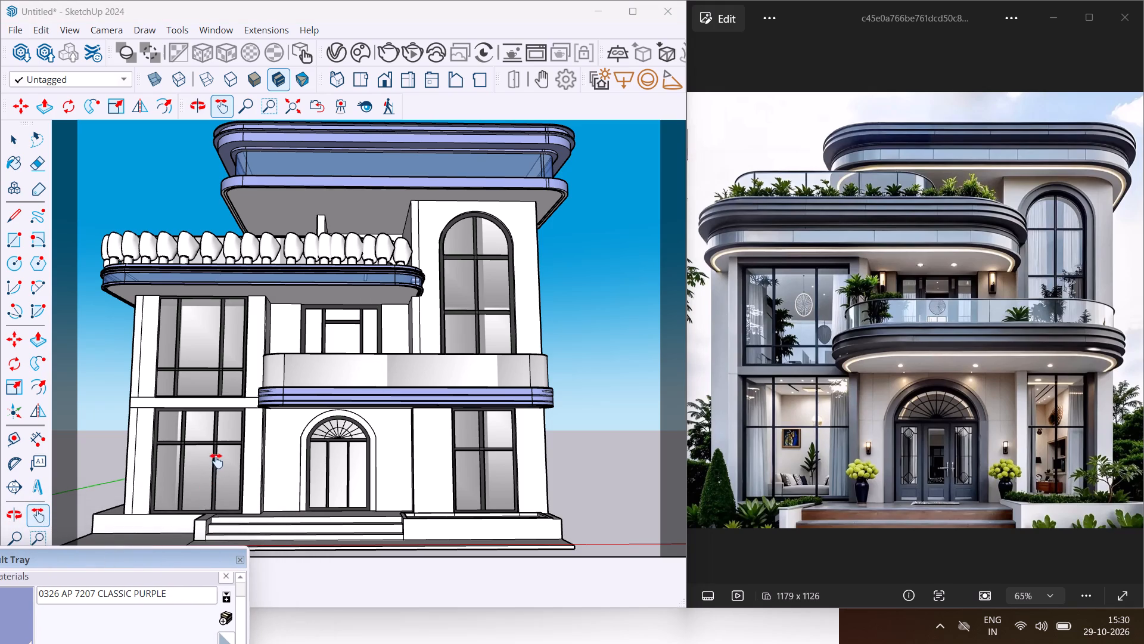
Save the model as 0057 in the FUJI folder on the Desktop.
key(ctrl+s)
click(69, 171)
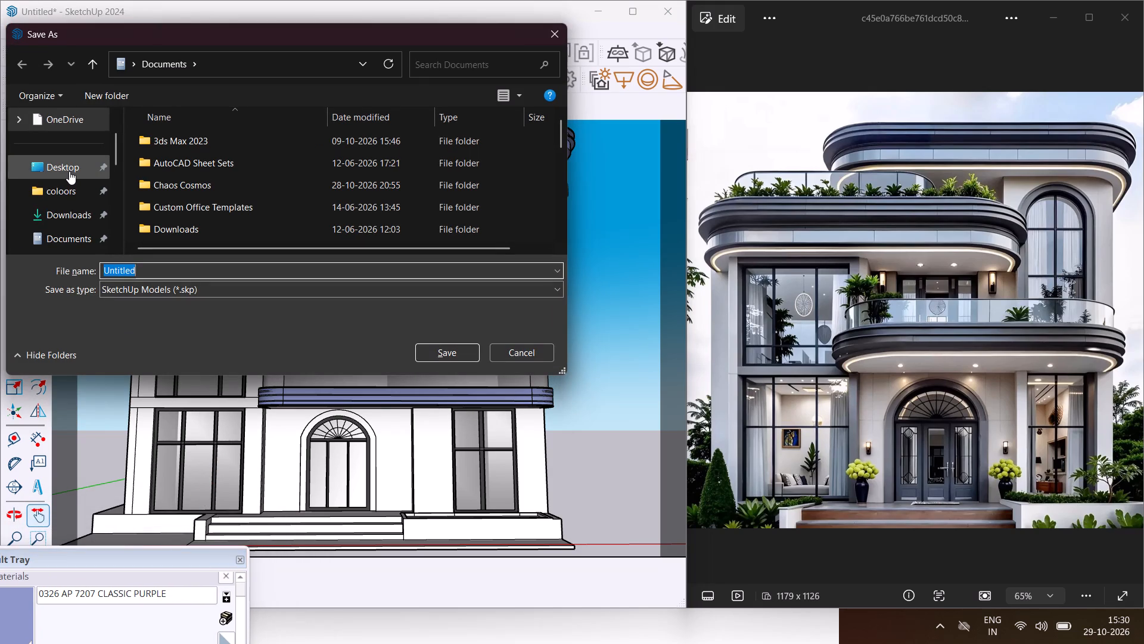
double_click(162, 141)
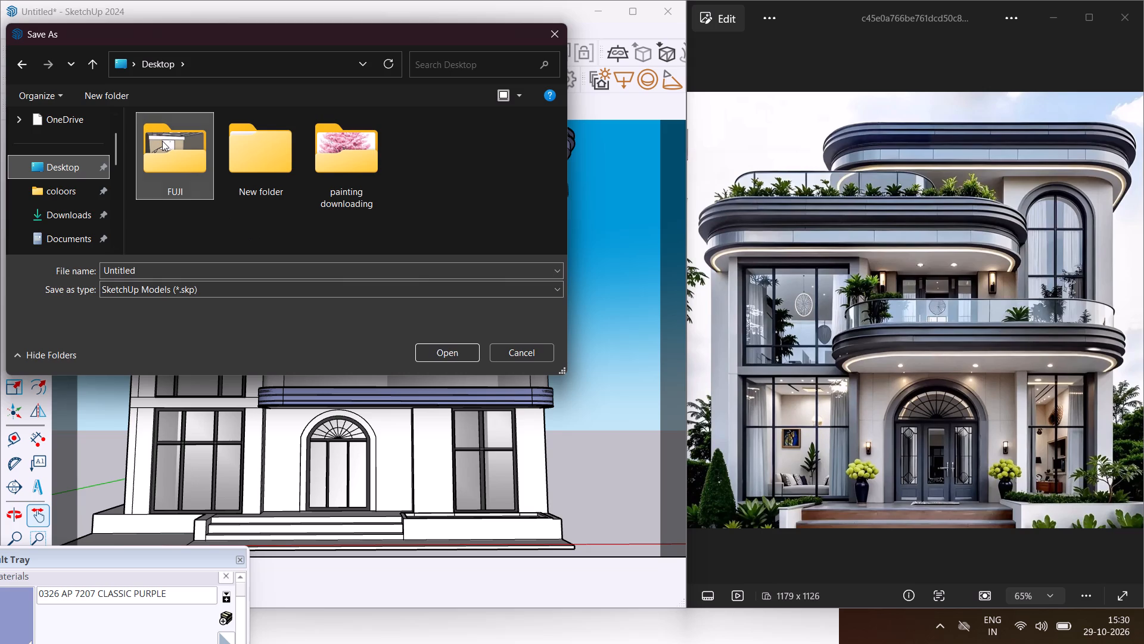
click(203, 292)
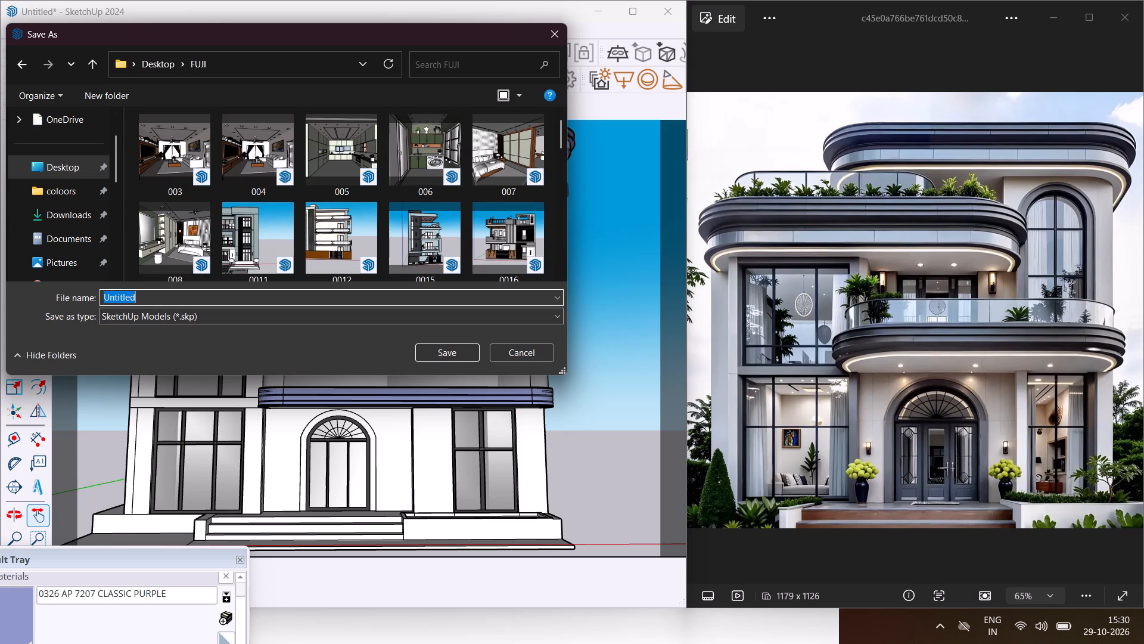
key(BackSpace)
text(005)
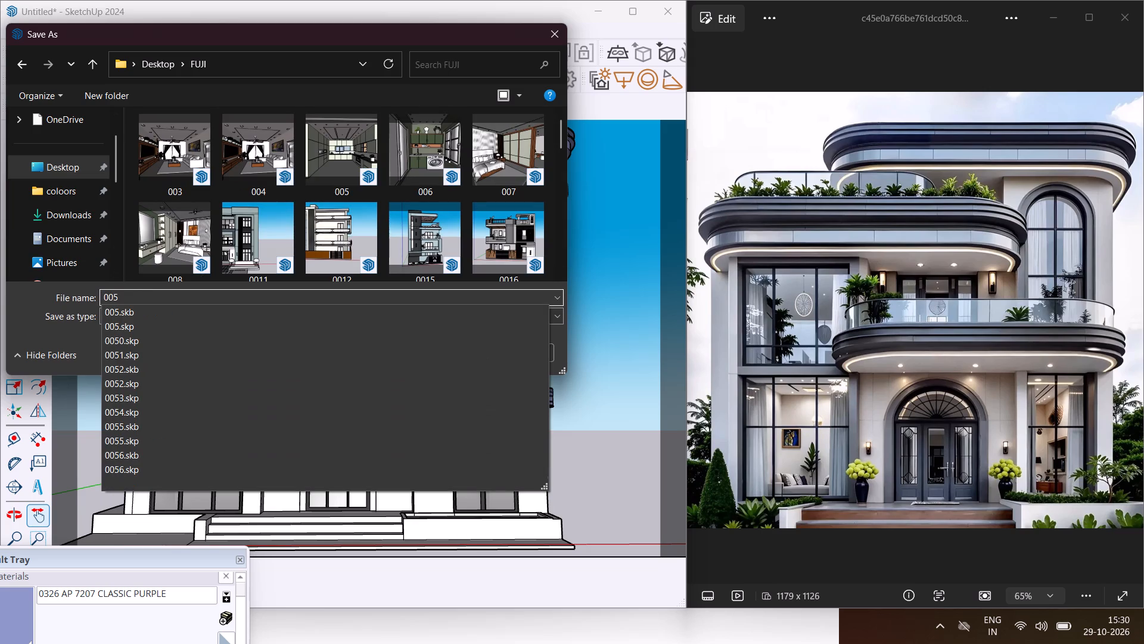
key(7)
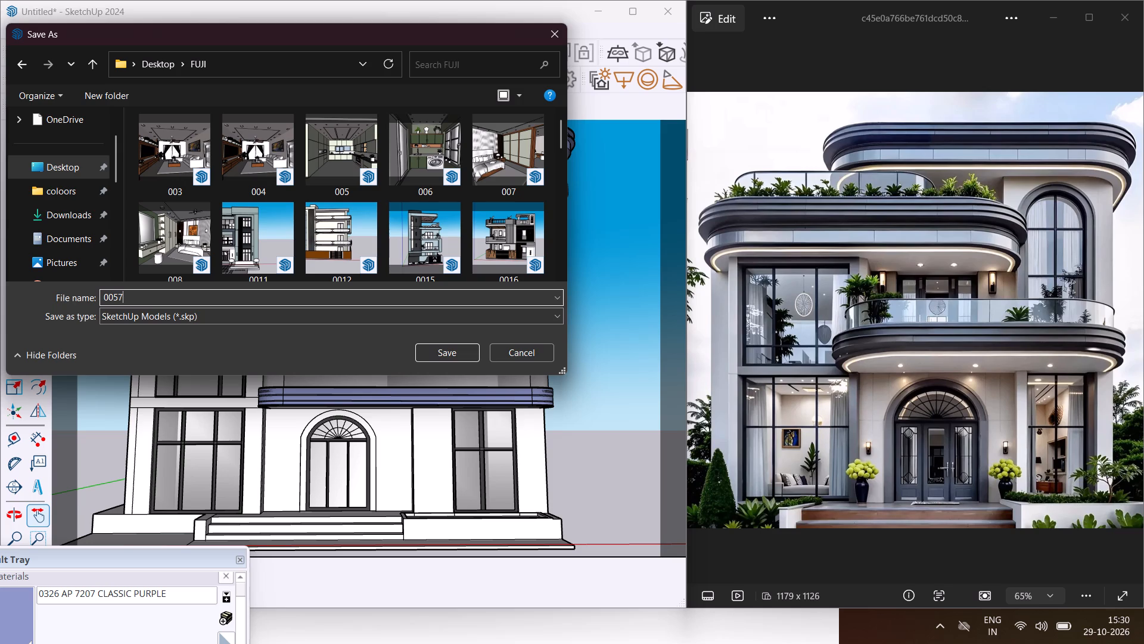
click(440, 357)
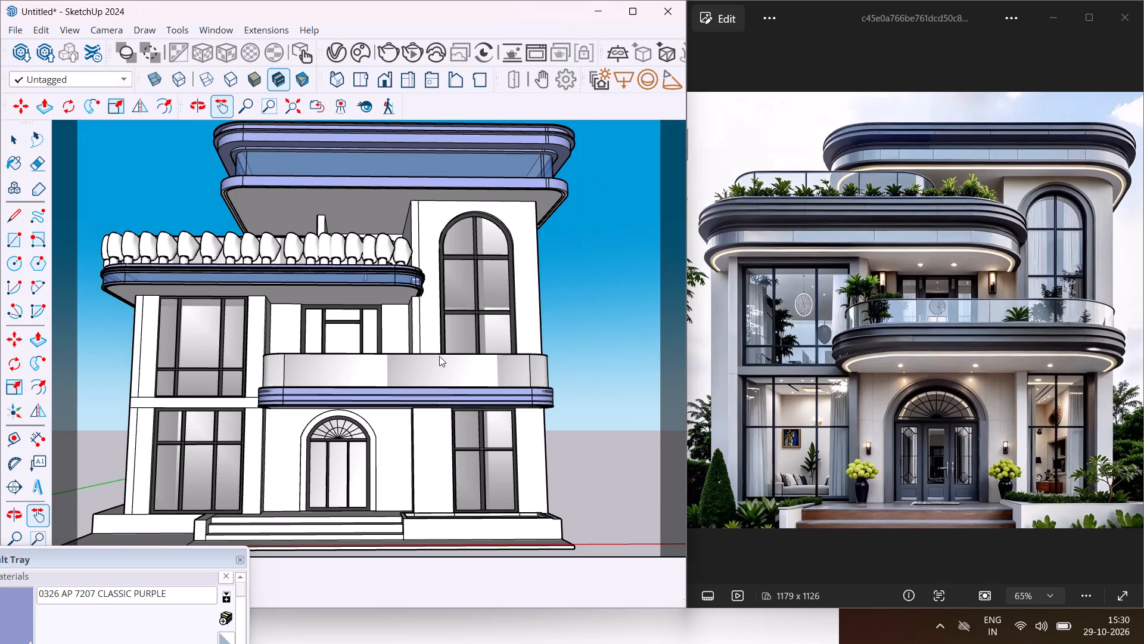
Fit the whole villa in the safe frame and minimize the model window to the desktop.
scroll(434, 360, down, 1)
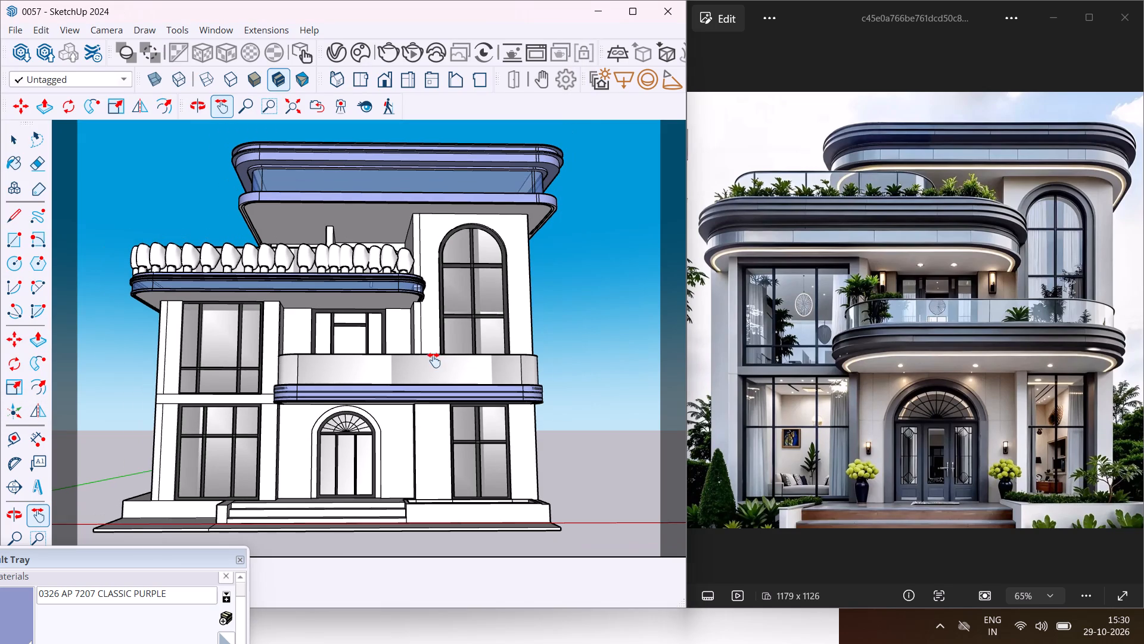
click(599, 11)
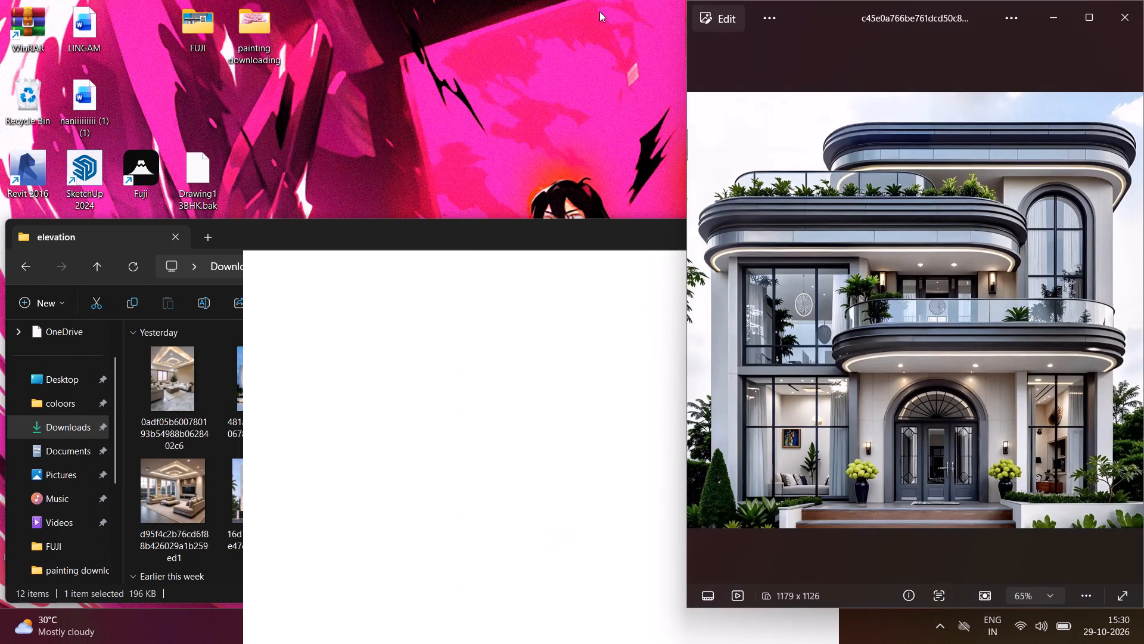